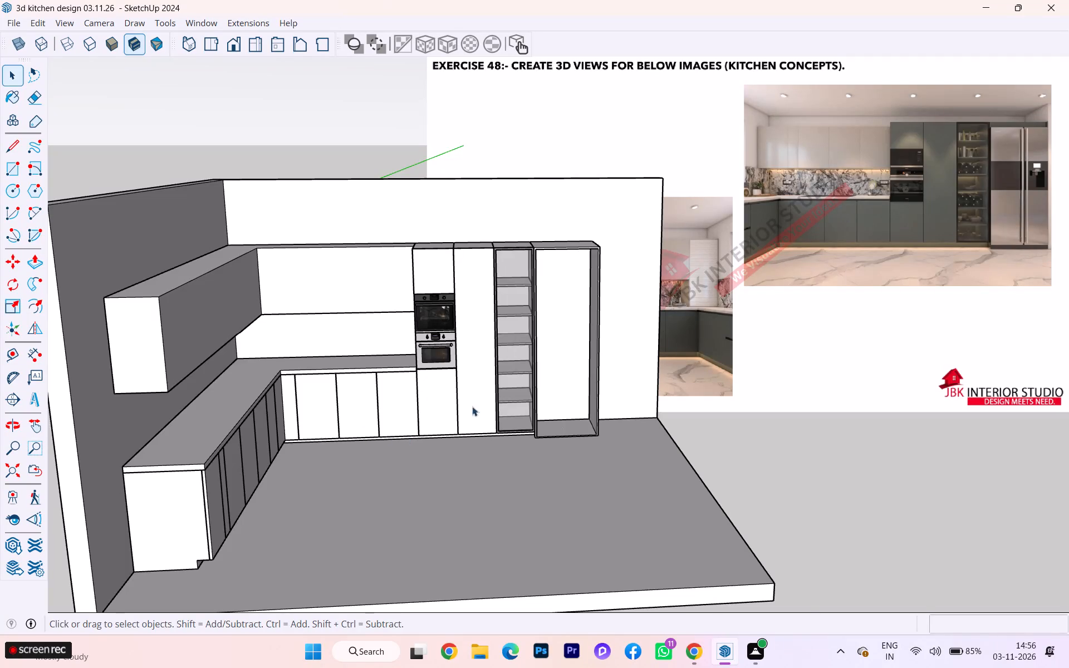
Examine the whole kitchen model from several angles, including the base, wall and tall cabinets.
{"action": "scroll", "coordinate": [595, 422], "scroll_direction": "up", "scroll_amount": 4}
{"action": "scroll", "coordinate": [584, 418], "scroll_direction": "down", "scroll_amount": 8}
{"action": "scroll", "coordinate": [314, 439], "scroll_direction": "up", "scroll_amount": 1}
{"action": "scroll", "coordinate": [314, 439], "scroll_direction": "down", "scroll_amount": 1}
{"action": "scroll", "coordinate": [380, 449], "scroll_direction": "down", "scroll_amount": 1}
{"action": "middle_click_drag", "start_coordinate": [366, 449], "coordinate": [256, 455]}
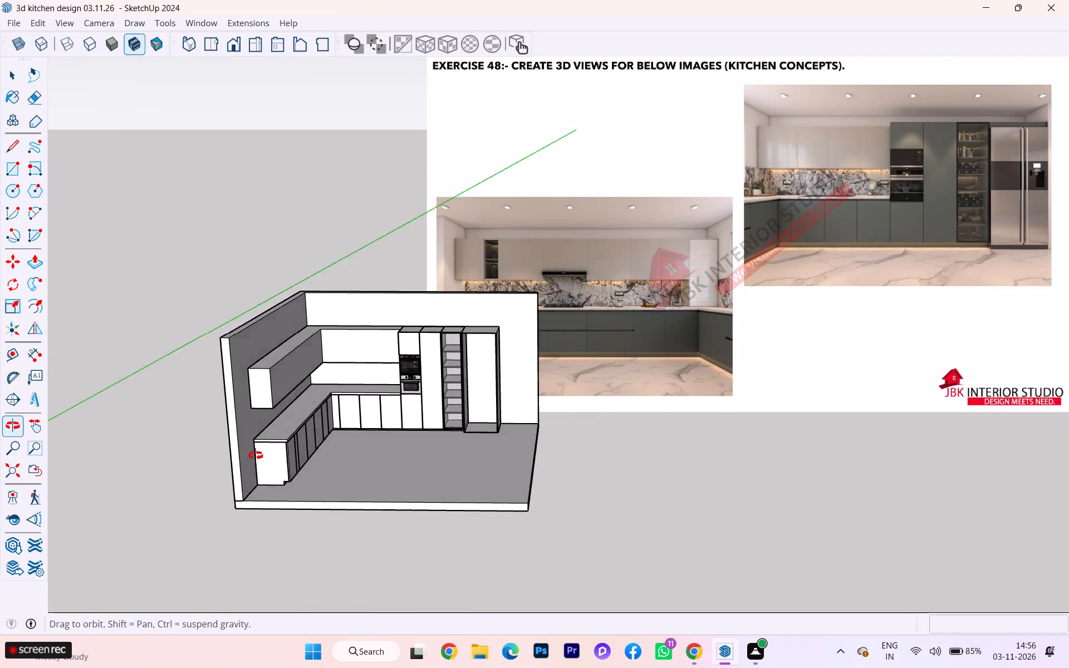
{"action": "middle_click_drag", "start_coordinate": [256, 455], "coordinate": [252, 455]}
{"action": "scroll", "coordinate": [334, 355], "scroll_direction": "up", "scroll_amount": 3}
{"action": "scroll", "coordinate": [334, 355], "scroll_direction": "down", "scroll_amount": 1}
{"action": "scroll", "coordinate": [334, 355], "scroll_direction": "up", "scroll_amount": 5}
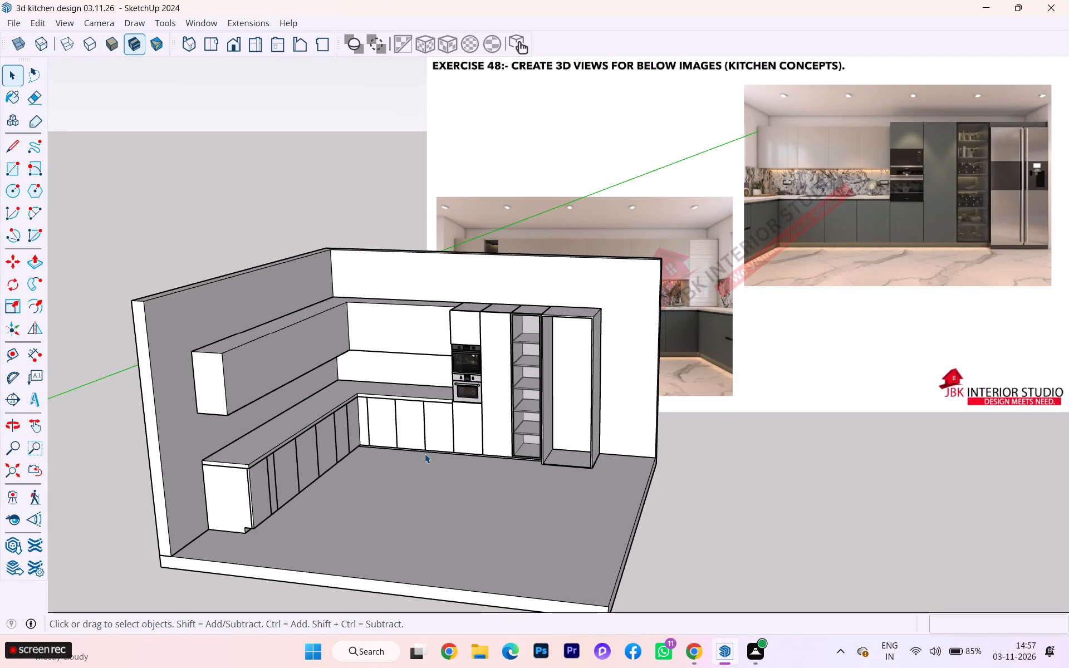
{"action": "scroll", "coordinate": [550, 360], "scroll_direction": "up", "scroll_amount": 4}
{"action": "scroll", "coordinate": [541, 376], "scroll_direction": "down", "scroll_amount": 1}
{"action": "scroll", "coordinate": [533, 381], "scroll_direction": "up", "scroll_amount": 2}
{"action": "scroll", "coordinate": [398, 369], "scroll_direction": "up", "scroll_amount": 8}
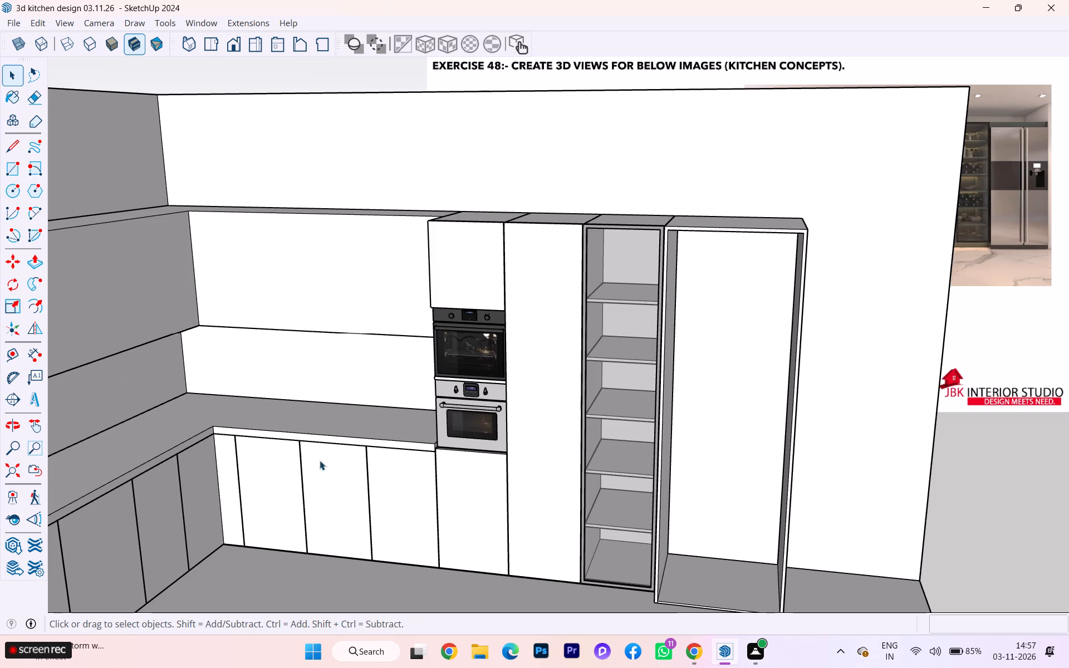
{"action": "scroll", "coordinate": [328, 462], "scroll_direction": "down", "scroll_amount": 3}
{"action": "scroll", "coordinate": [393, 454], "scroll_direction": "up", "scroll_amount": 2}
{"action": "scroll", "coordinate": [396, 454], "scroll_direction": "down", "scroll_amount": 1}
{"action": "scroll", "coordinate": [575, 398], "scroll_direction": "down", "scroll_amount": 2}
{"action": "scroll", "coordinate": [516, 417], "scroll_direction": "down", "scroll_amount": 4}
{"action": "scroll", "coordinate": [612, 404], "scroll_direction": "down", "scroll_amount": 1}
{"action": "middle_click_drag", "start_coordinate": [384, 542], "coordinate": [284, 532]}
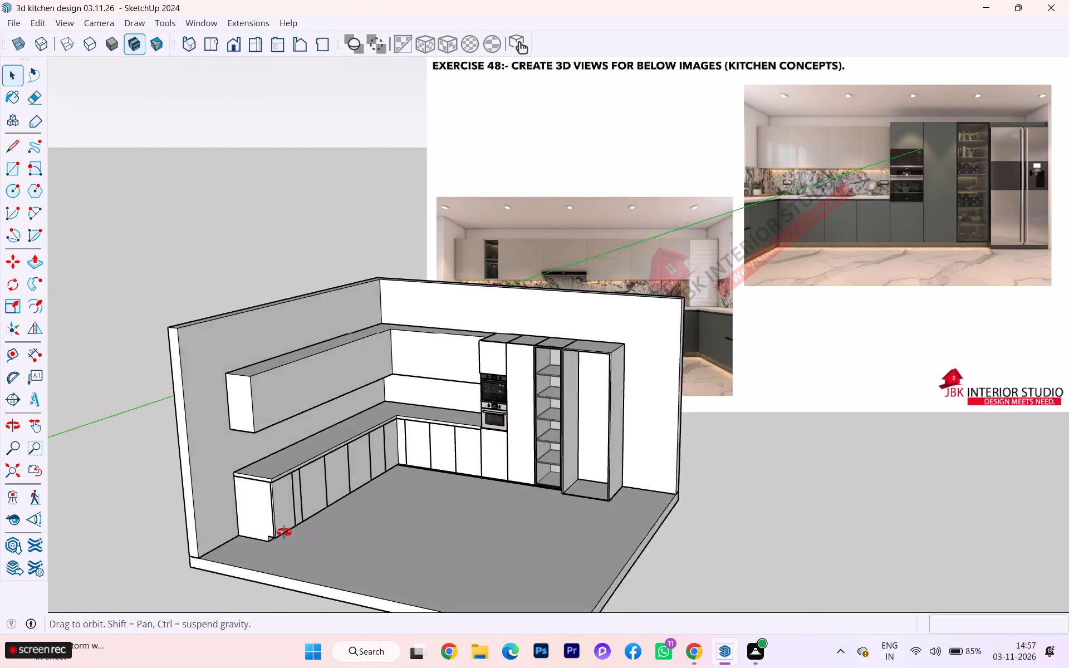
{"action": "middle_click_drag", "start_coordinate": [284, 532], "coordinate": [138, 497]}
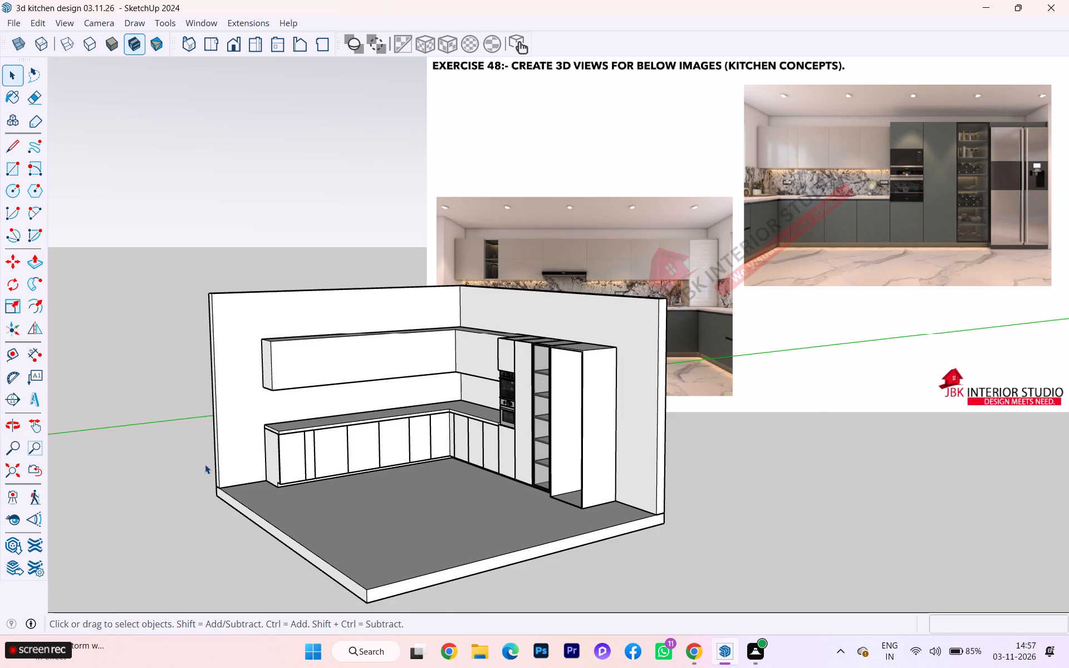
Open the L-shaped base cabinet group for editing.
{"action": "scroll", "coordinate": [266, 478], "scroll_direction": "up", "scroll_amount": 4}
{"action": "scroll", "coordinate": [364, 423], "scroll_direction": "up", "scroll_amount": 1}
{"action": "scroll", "coordinate": [364, 423], "scroll_direction": "down", "scroll_amount": 1}
{"action": "scroll", "coordinate": [364, 423], "scroll_direction": "up", "scroll_amount": 7}
{"action": "double_click", "coordinate": [355, 431]}
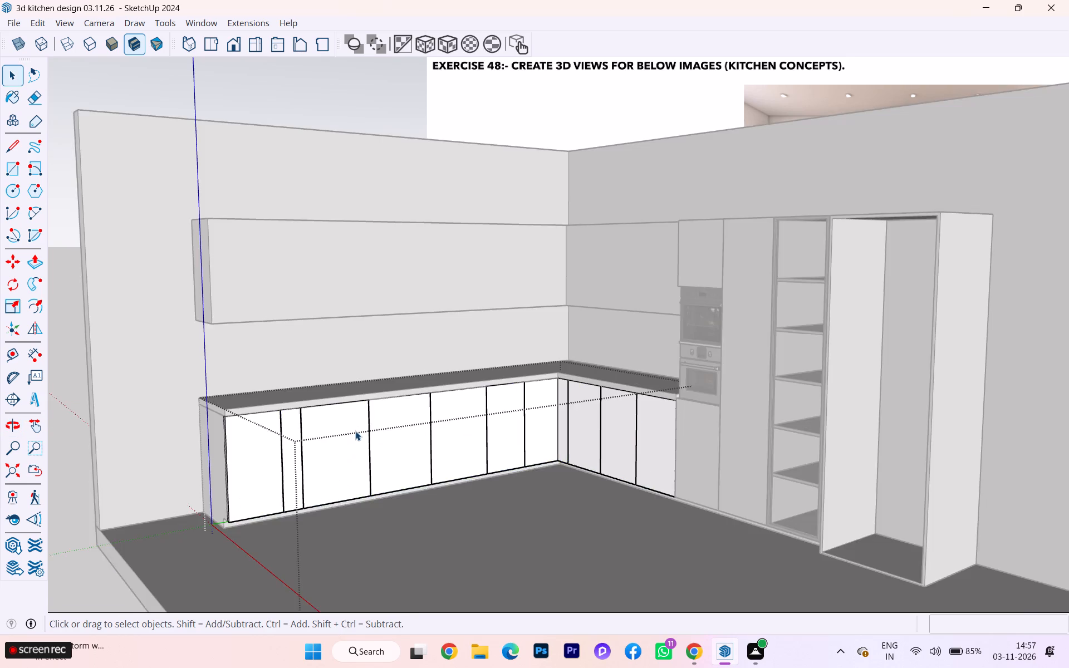
Compare the base cabinet fronts along the long wall with the reference kitchen images.
{"action": "scroll", "coordinate": [353, 432], "scroll_direction": "up", "scroll_amount": 1}
{"action": "scroll", "coordinate": [353, 432], "scroll_direction": "down", "scroll_amount": 1}
{"action": "scroll", "coordinate": [352, 432], "scroll_direction": "up", "scroll_amount": 1}
{"action": "scroll", "coordinate": [352, 433], "scroll_direction": "down", "scroll_amount": 1}
{"action": "scroll", "coordinate": [352, 433], "scroll_direction": "up", "scroll_amount": 7}
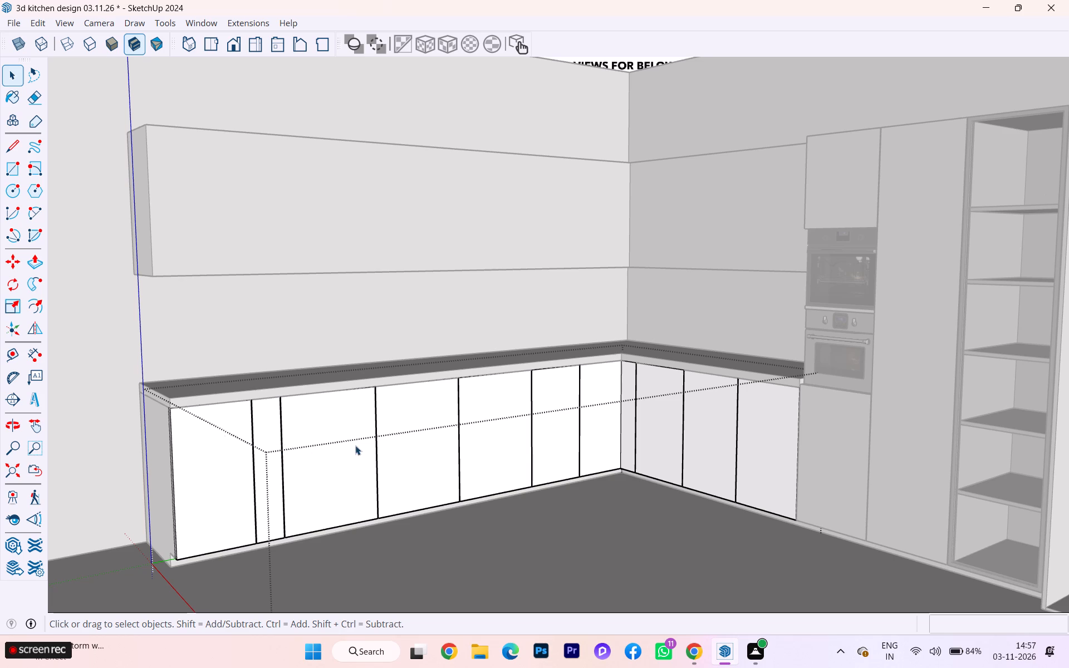
{"action": "scroll", "coordinate": [355, 445], "scroll_direction": "up", "scroll_amount": 2}
{"action": "scroll", "coordinate": [355, 445], "scroll_direction": "down", "scroll_amount": 1}
{"action": "scroll", "coordinate": [355, 445], "scroll_direction": "up", "scroll_amount": 1}
{"action": "scroll", "coordinate": [275, 453], "scroll_direction": "up", "scroll_amount": 5}
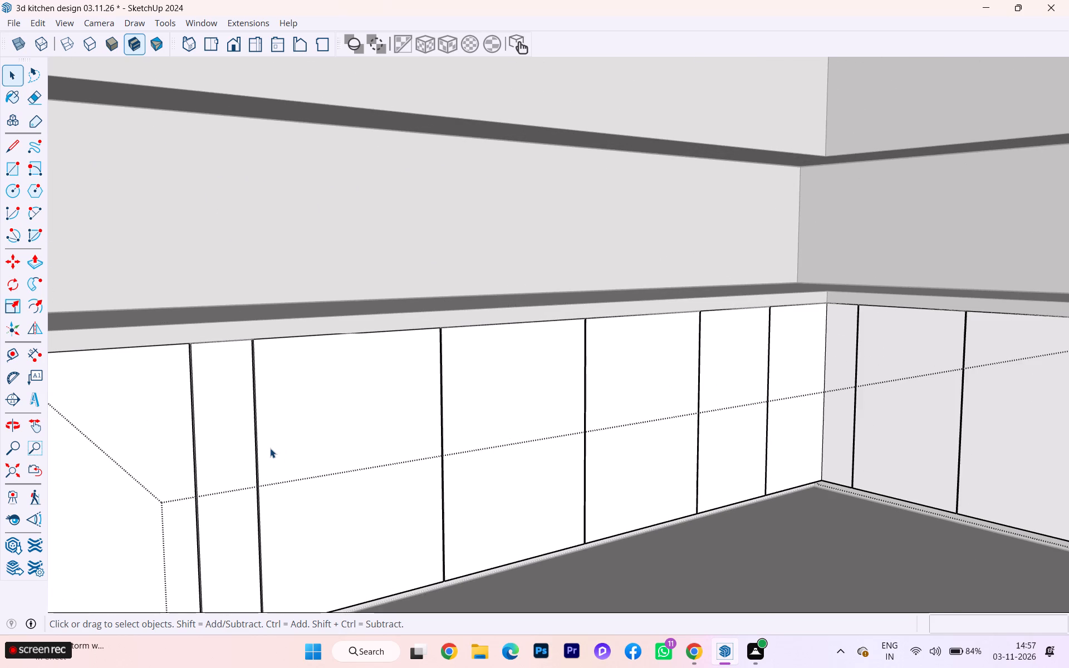
{"action": "scroll", "coordinate": [274, 436], "scroll_direction": "down", "scroll_amount": 1}
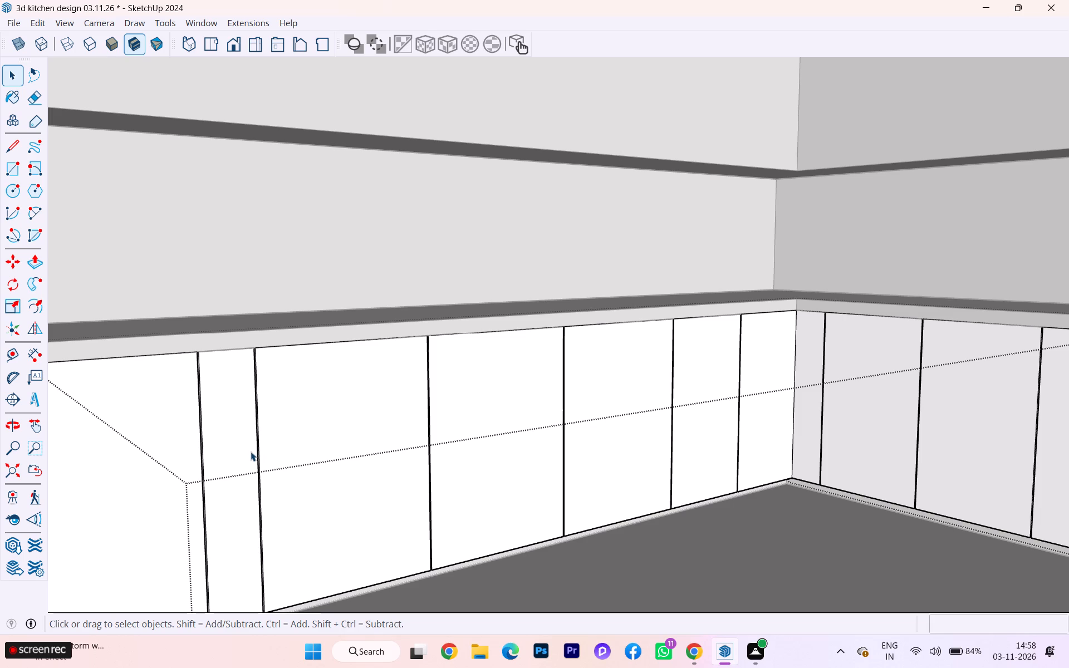
{"action": "scroll", "coordinate": [270, 429], "scroll_direction": "down", "scroll_amount": 1}
{"action": "scroll", "coordinate": [272, 430], "scroll_direction": "up", "scroll_amount": 1}
{"action": "scroll", "coordinate": [274, 430], "scroll_direction": "down", "scroll_amount": 3}
{"action": "middle_click_drag", "start_coordinate": [346, 443], "coordinate": [169, 563]}
{"action": "scroll", "coordinate": [173, 557], "scroll_direction": "down", "scroll_amount": 2}
{"action": "scroll", "coordinate": [173, 557], "scroll_direction": "up", "scroll_amount": 1}
{"action": "scroll", "coordinate": [173, 556], "scroll_direction": "down", "scroll_amount": 2}
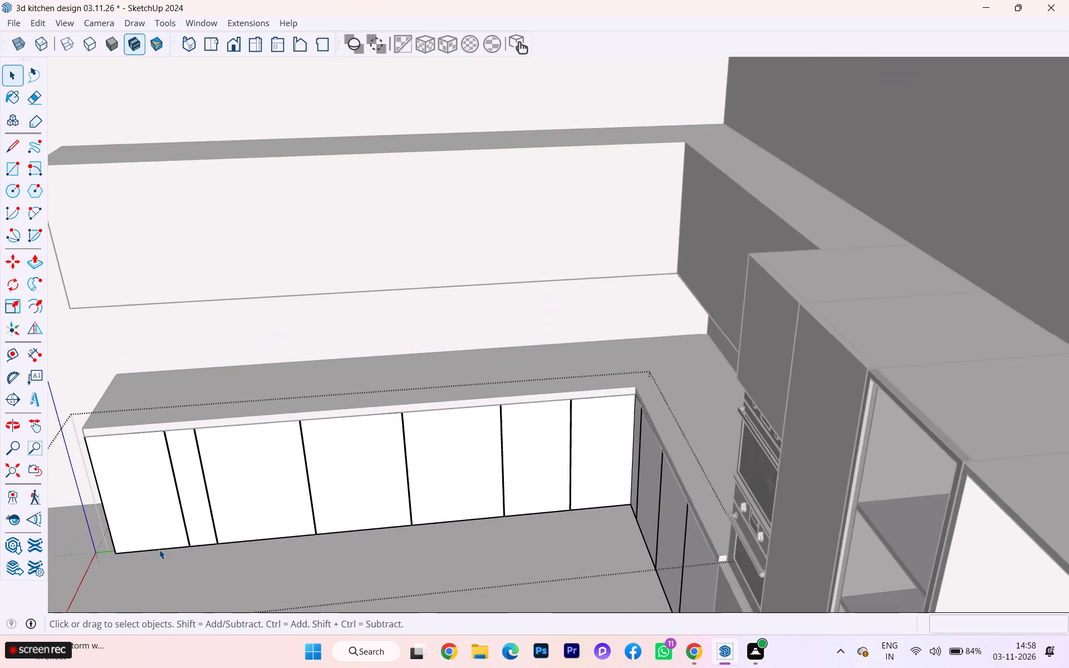
{"action": "scroll", "coordinate": [159, 549], "scroll_direction": "down", "scroll_amount": 2}
{"action": "scroll", "coordinate": [124, 540], "scroll_direction": "up", "scroll_amount": 1}
{"action": "scroll", "coordinate": [124, 540], "scroll_direction": "down", "scroll_amount": 3}
{"action": "scroll", "coordinate": [128, 533], "scroll_direction": "up", "scroll_amount": 1}
{"action": "scroll", "coordinate": [174, 537], "scroll_direction": "down", "scroll_amount": 2}
{"action": "scroll", "coordinate": [79, 518], "scroll_direction": "down", "scroll_amount": 10}
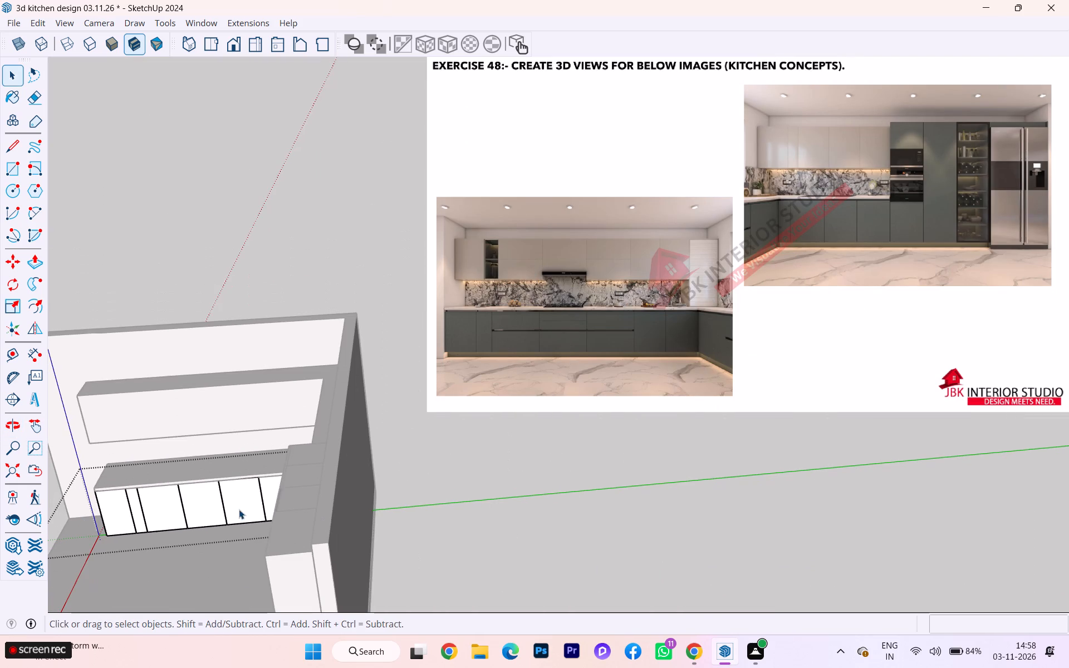
{"action": "middle_click_drag", "start_coordinate": [209, 518], "coordinate": [333, 500]}
{"action": "scroll", "coordinate": [210, 518], "scroll_direction": "down", "scroll_amount": 1}
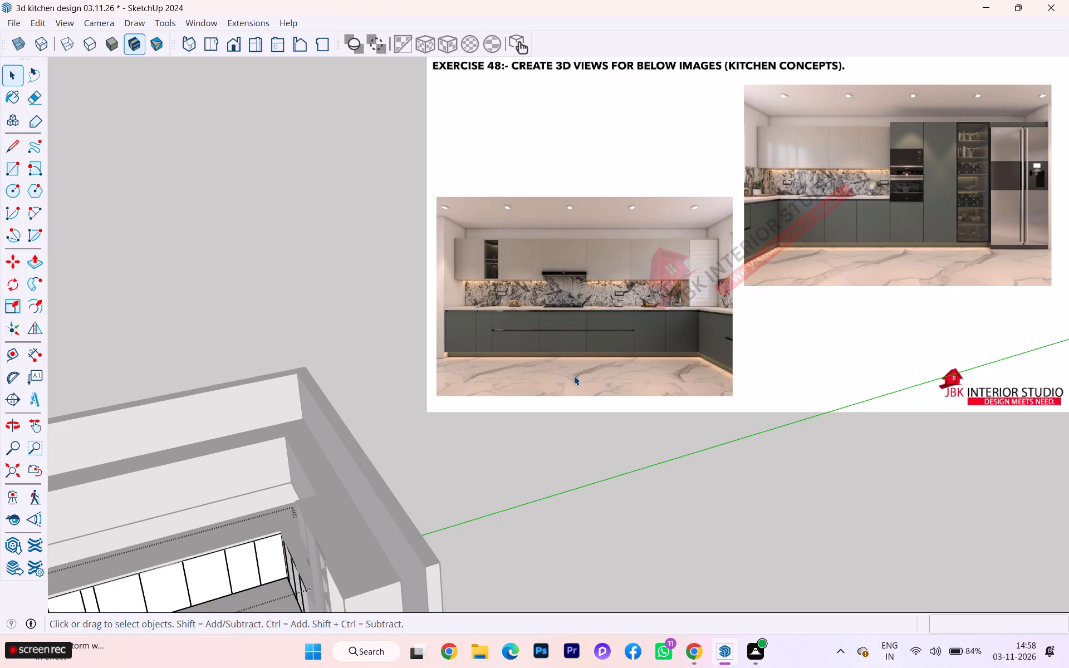
{"action": "scroll", "coordinate": [667, 357], "scroll_direction": "down", "scroll_amount": 1}
{"action": "scroll", "coordinate": [670, 355], "scroll_direction": "up", "scroll_amount": 1}
{"action": "scroll", "coordinate": [678, 347], "scroll_direction": "down", "scroll_amount": 1}
{"action": "scroll", "coordinate": [825, 325], "scroll_direction": "down", "scroll_amount": 2}
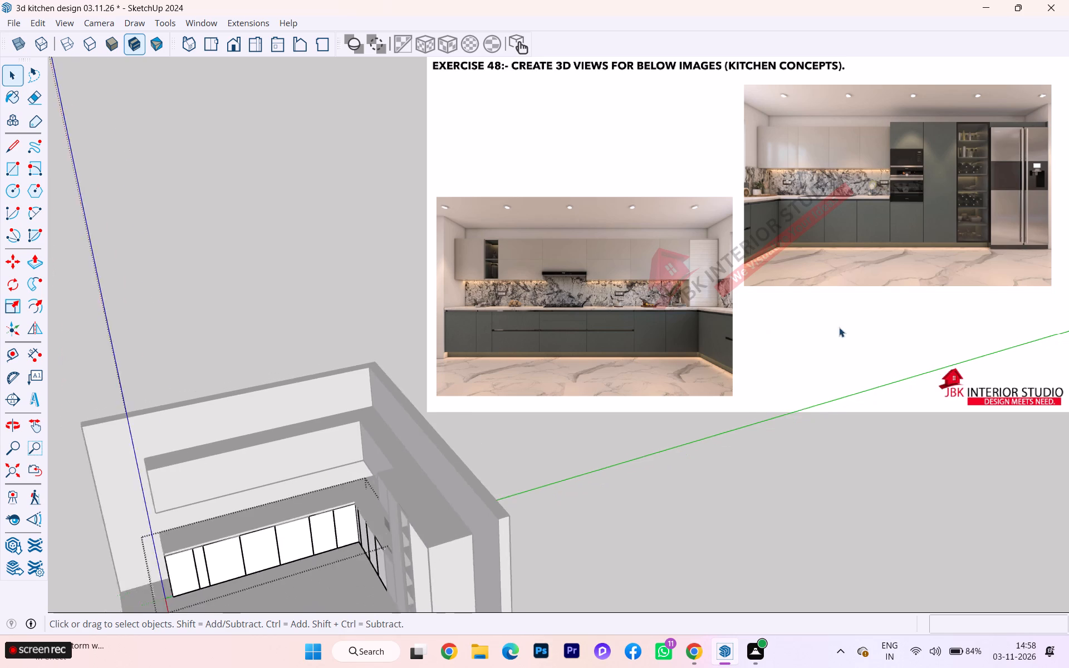
{"action": "scroll", "coordinate": [843, 328], "scroll_direction": "up", "scroll_amount": 3}
{"action": "scroll", "coordinate": [839, 327], "scroll_direction": "down", "scroll_amount": 2}
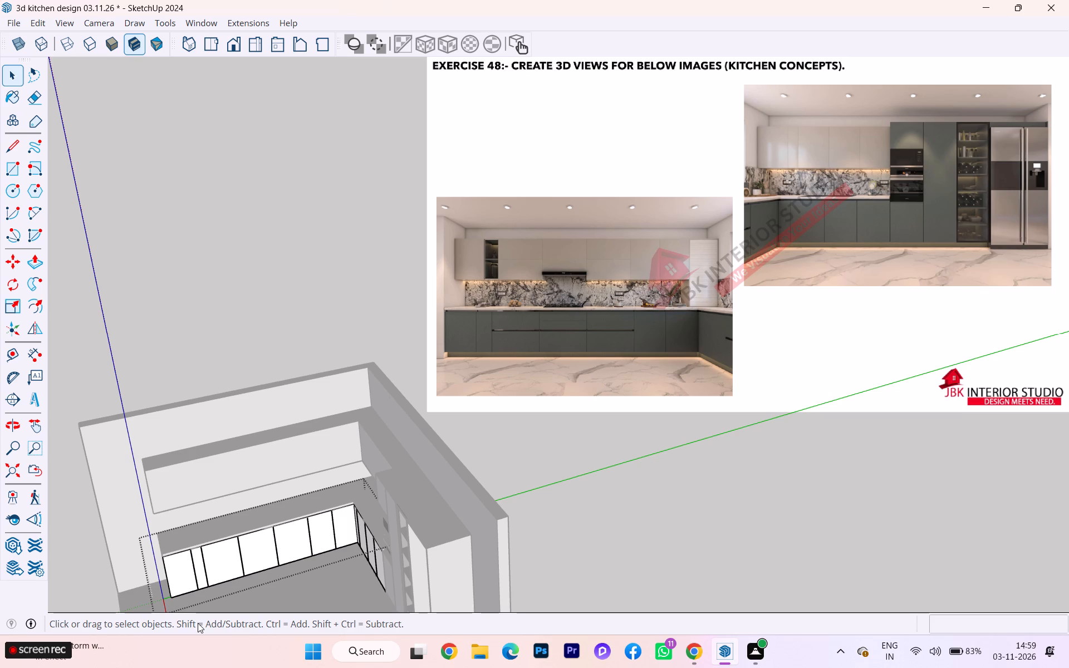
{"action": "scroll", "coordinate": [139, 552], "scroll_direction": "up", "scroll_amount": 2}
{"action": "scroll", "coordinate": [506, 471], "scroll_direction": "down", "scroll_amount": 4}
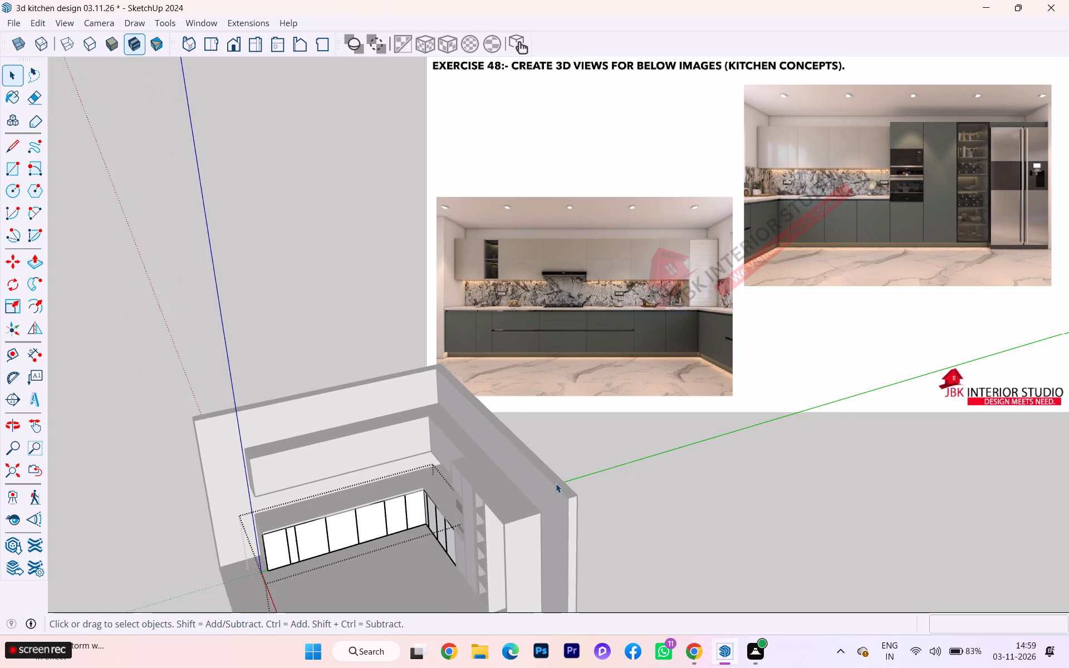
Inspect the long-wall base cabinet fronts and the vertical gaps between the doors up close.
{"action": "scroll", "coordinate": [376, 499], "scroll_direction": "up", "scroll_amount": 2}
{"action": "scroll", "coordinate": [376, 499], "scroll_direction": "down", "scroll_amount": 1}
{"action": "scroll", "coordinate": [375, 499], "scroll_direction": "up", "scroll_amount": 2}
{"action": "scroll", "coordinate": [375, 500], "scroll_direction": "down", "scroll_amount": 1}
{"action": "scroll", "coordinate": [375, 502], "scroll_direction": "up", "scroll_amount": 3}
{"action": "scroll", "coordinate": [272, 563], "scroll_direction": "up", "scroll_amount": 4}
{"action": "scroll", "coordinate": [272, 563], "scroll_direction": "down", "scroll_amount": 5}
{"action": "scroll", "coordinate": [272, 563], "scroll_direction": "up", "scroll_amount": 12}
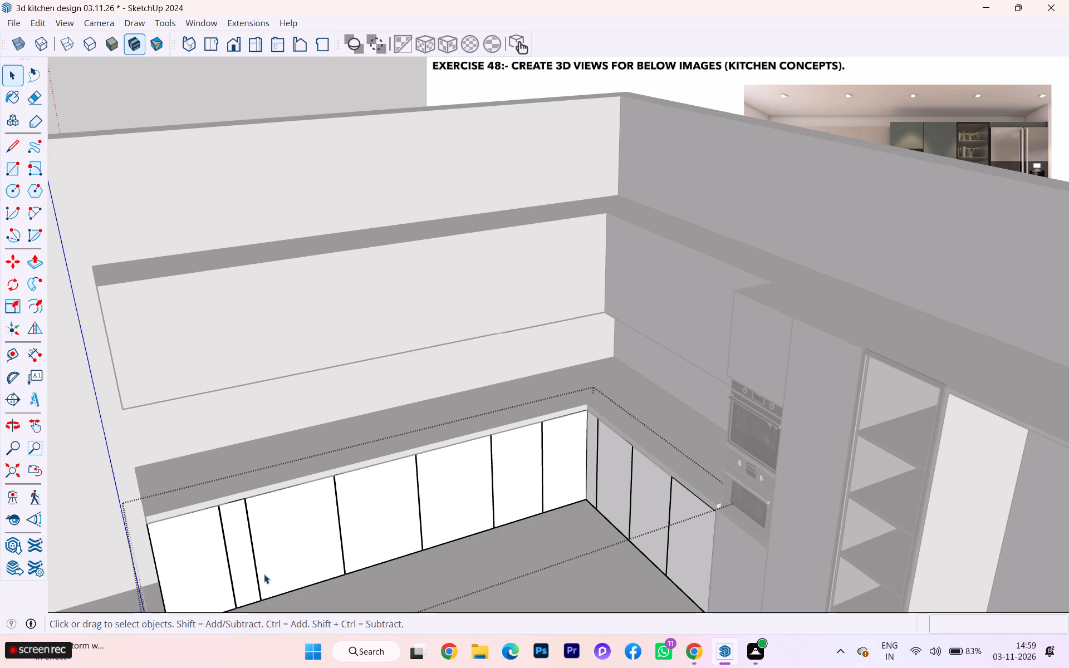
{"action": "scroll", "coordinate": [349, 538], "scroll_direction": "up", "scroll_amount": 4}
{"action": "scroll", "coordinate": [253, 538], "scroll_direction": "up", "scroll_amount": 1}
{"action": "scroll", "coordinate": [252, 538], "scroll_direction": "down", "scroll_amount": 2}
{"action": "scroll", "coordinate": [252, 539], "scroll_direction": "up", "scroll_amount": 5}
{"action": "scroll", "coordinate": [222, 554], "scroll_direction": "down", "scroll_amount": 2}
{"action": "middle_click", "coordinate": [213, 548]}
{"action": "scroll", "coordinate": [213, 548], "scroll_direction": "up", "scroll_amount": 4}
{"action": "scroll", "coordinate": [212, 547], "scroll_direction": "down", "scroll_amount": 6}
{"action": "scroll", "coordinate": [212, 547], "scroll_direction": "up", "scroll_amount": 2}
{"action": "scroll", "coordinate": [434, 419], "scroll_direction": "down", "scroll_amount": 1}
{"action": "scroll", "coordinate": [439, 419], "scroll_direction": "up", "scroll_amount": 2}
{"action": "scroll", "coordinate": [439, 419], "scroll_direction": "down", "scroll_amount": 3}
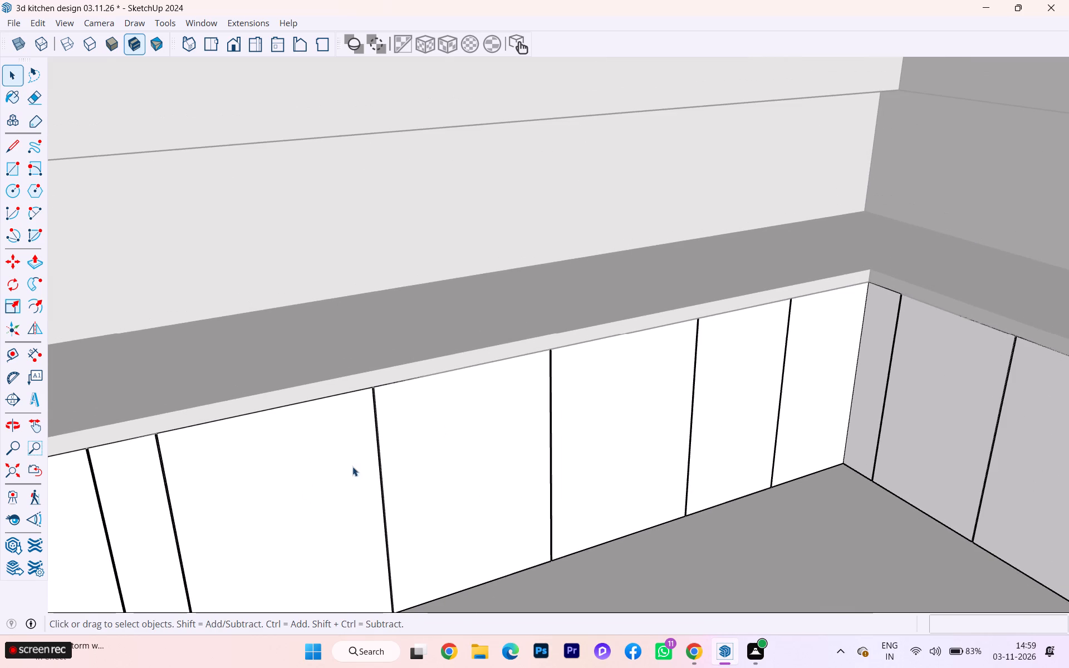
{"action": "scroll", "coordinate": [297, 488], "scroll_direction": "down", "scroll_amount": 1}
{"action": "middle_click_drag", "start_coordinate": [290, 488], "coordinate": [377, 333]}
{"action": "middle_click_drag", "start_coordinate": [343, 369], "coordinate": [321, 449]}
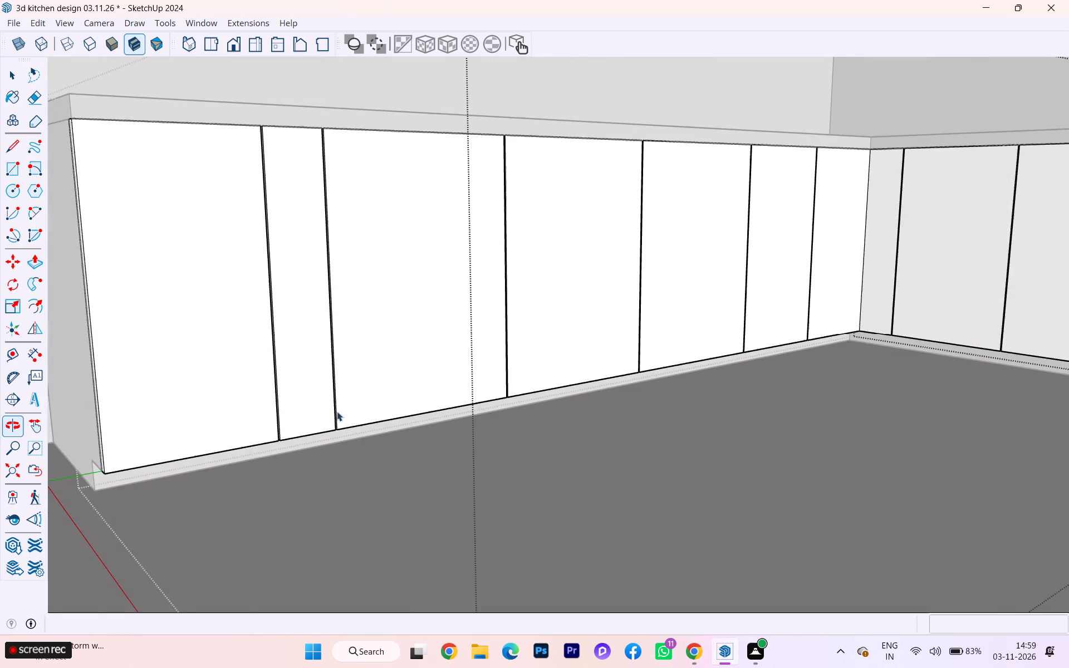
{"action": "scroll", "coordinate": [366, 282], "scroll_direction": "up", "scroll_amount": 1}
{"action": "scroll", "coordinate": [367, 282], "scroll_direction": "down", "scroll_amount": 1}
{"action": "scroll", "coordinate": [367, 282], "scroll_direction": "up", "scroll_amount": 1}
{"action": "scroll", "coordinate": [367, 282], "scroll_direction": "down", "scroll_amount": 1}
{"action": "scroll", "coordinate": [367, 282], "scroll_direction": "up", "scroll_amount": 2}
{"action": "scroll", "coordinate": [333, 275], "scroll_direction": "down", "scroll_amount": 1}
{"action": "scroll", "coordinate": [333, 275], "scroll_direction": "up", "scroll_amount": 7}
{"action": "scroll", "coordinate": [316, 293], "scroll_direction": "down", "scroll_amount": 2}
{"action": "middle_click_drag", "start_coordinate": [308, 301], "coordinate": [248, 361]}
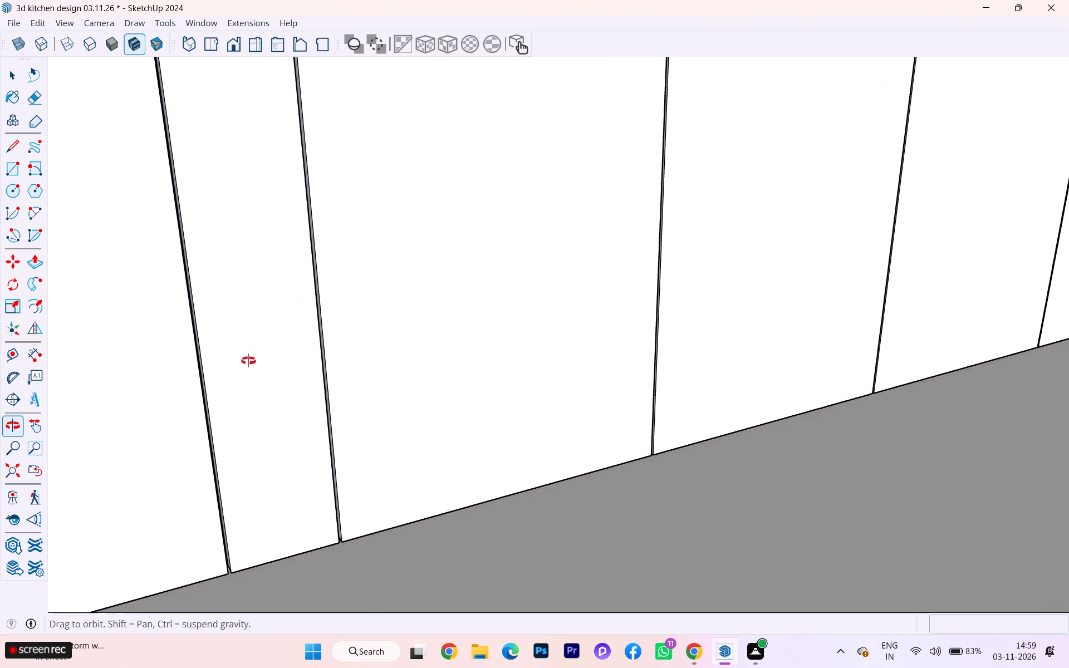
{"action": "middle_click_drag", "start_coordinate": [248, 361], "coordinate": [248, 362]}
{"action": "scroll", "coordinate": [264, 419], "scroll_direction": "down", "scroll_amount": 5}
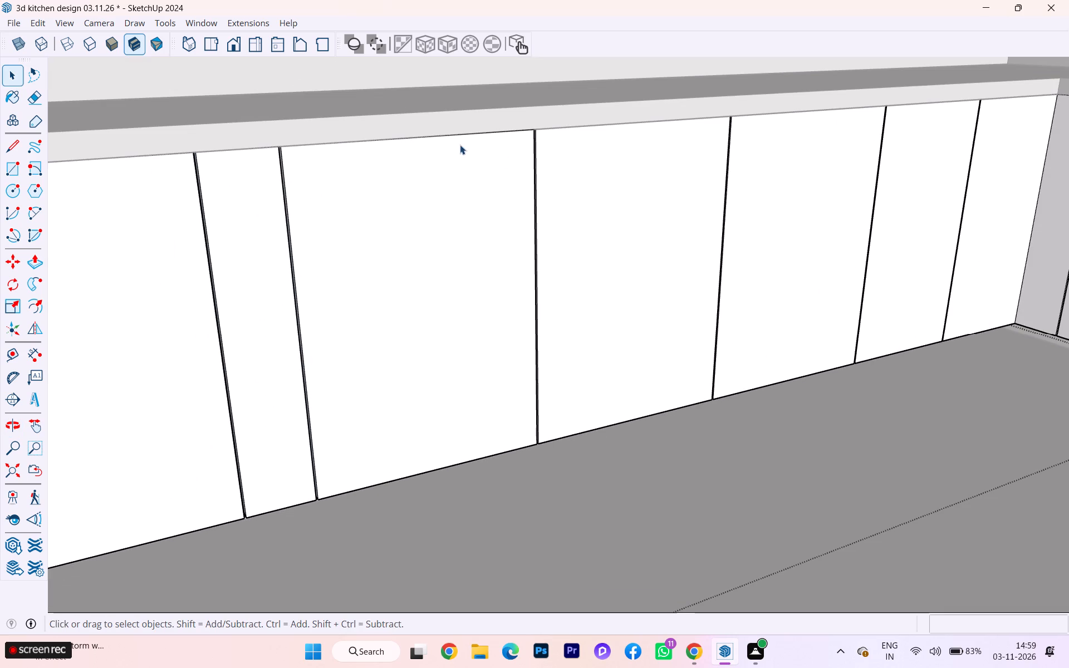
Draw a horizontal line about 5' 6 1/2" long near mid-height across the three wide middle fronts of the long-wall base cabinets.
{"action": "key", "text": "l"}
{"action": "scroll", "coordinate": [306, 347], "scroll_direction": "up", "scroll_amount": 1}
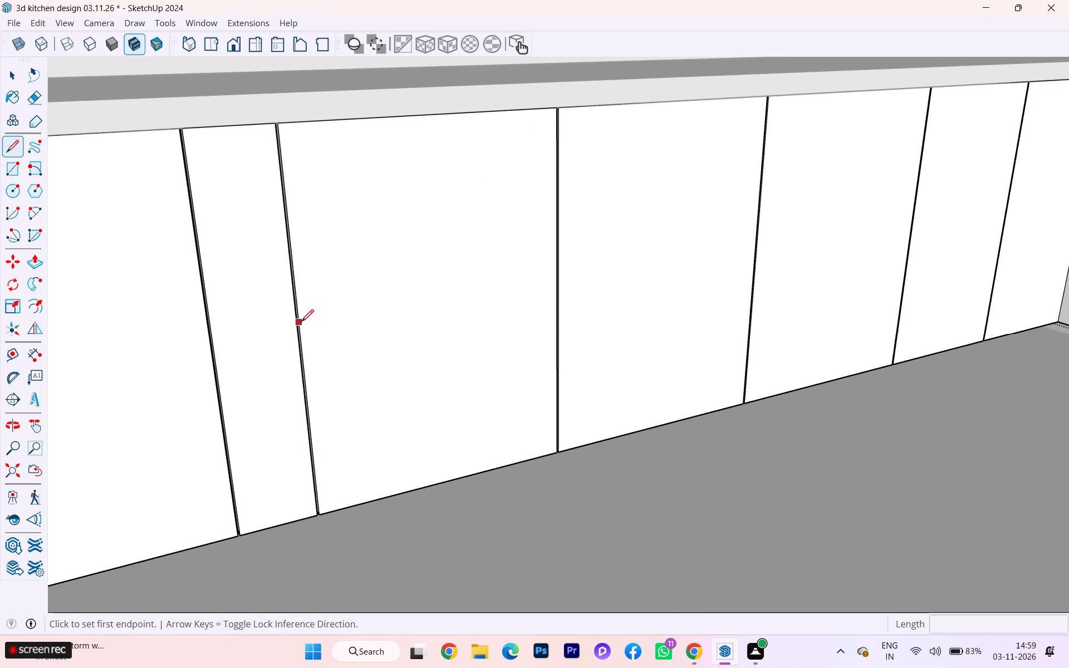
{"action": "left_click", "coordinate": [299, 333]}
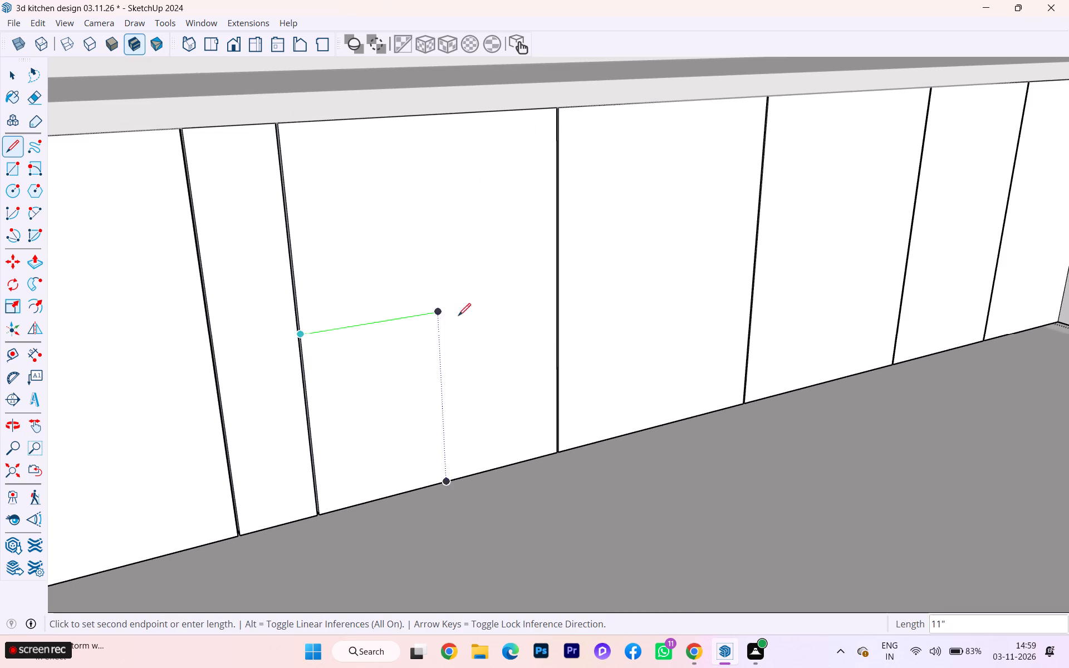
{"action": "scroll", "coordinate": [516, 303], "scroll_direction": "down", "scroll_amount": 1}
{"action": "scroll", "coordinate": [509, 303], "scroll_direction": "up", "scroll_amount": 2}
{"action": "scroll", "coordinate": [506, 303], "scroll_direction": "down", "scroll_amount": 6}
{"action": "scroll", "coordinate": [394, 321], "scroll_direction": "down", "scroll_amount": 1}
{"action": "scroll", "coordinate": [394, 321], "scroll_direction": "up", "scroll_amount": 1}
{"action": "scroll", "coordinate": [394, 321], "scroll_direction": "down", "scroll_amount": 4}
{"action": "scroll", "coordinate": [349, 325], "scroll_direction": "up", "scroll_amount": 1}
{"action": "scroll", "coordinate": [349, 325], "scroll_direction": "down", "scroll_amount": 1}
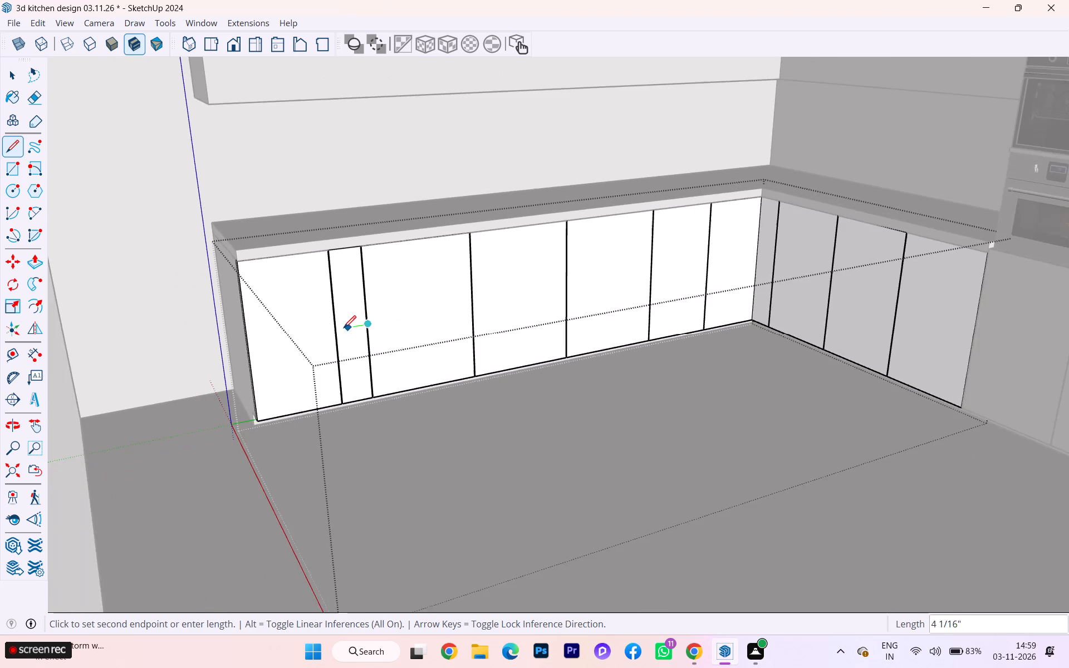
{"action": "scroll", "coordinate": [336, 327], "scroll_direction": "up", "scroll_amount": 1}
{"action": "scroll", "coordinate": [336, 327], "scroll_direction": "down", "scroll_amount": 6}
{"action": "scroll", "coordinate": [331, 328], "scroll_direction": "up", "scroll_amount": 1}
{"action": "scroll", "coordinate": [326, 329], "scroll_direction": "down", "scroll_amount": 5}
{"action": "scroll", "coordinate": [298, 331], "scroll_direction": "up", "scroll_amount": 2}
{"action": "scroll", "coordinate": [298, 331], "scroll_direction": "down", "scroll_amount": 4}
{"action": "scroll", "coordinate": [298, 331], "scroll_direction": "up", "scroll_amount": 5}
{"action": "scroll", "coordinate": [298, 331], "scroll_direction": "down", "scroll_amount": 1}
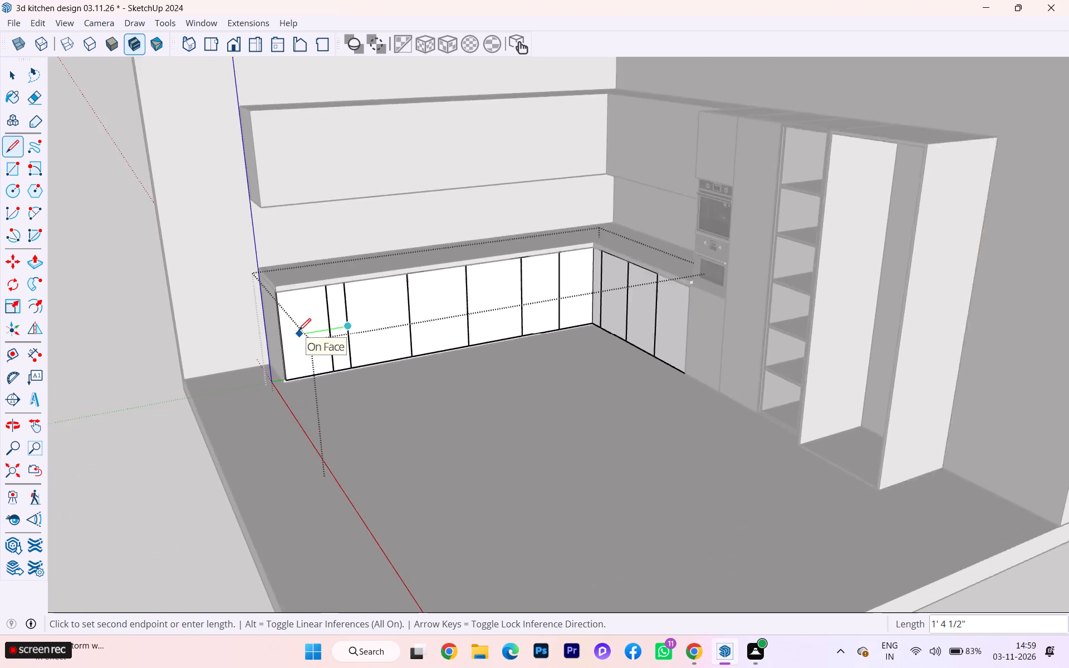
{"action": "scroll", "coordinate": [298, 331], "scroll_direction": "down", "scroll_amount": 3}
{"action": "scroll", "coordinate": [298, 331], "scroll_direction": "up", "scroll_amount": 1}
{"action": "scroll", "coordinate": [298, 331], "scroll_direction": "down", "scroll_amount": 6}
{"action": "scroll", "coordinate": [298, 330], "scroll_direction": "up", "scroll_amount": 1}
{"action": "scroll", "coordinate": [298, 330], "scroll_direction": "down", "scroll_amount": 1}
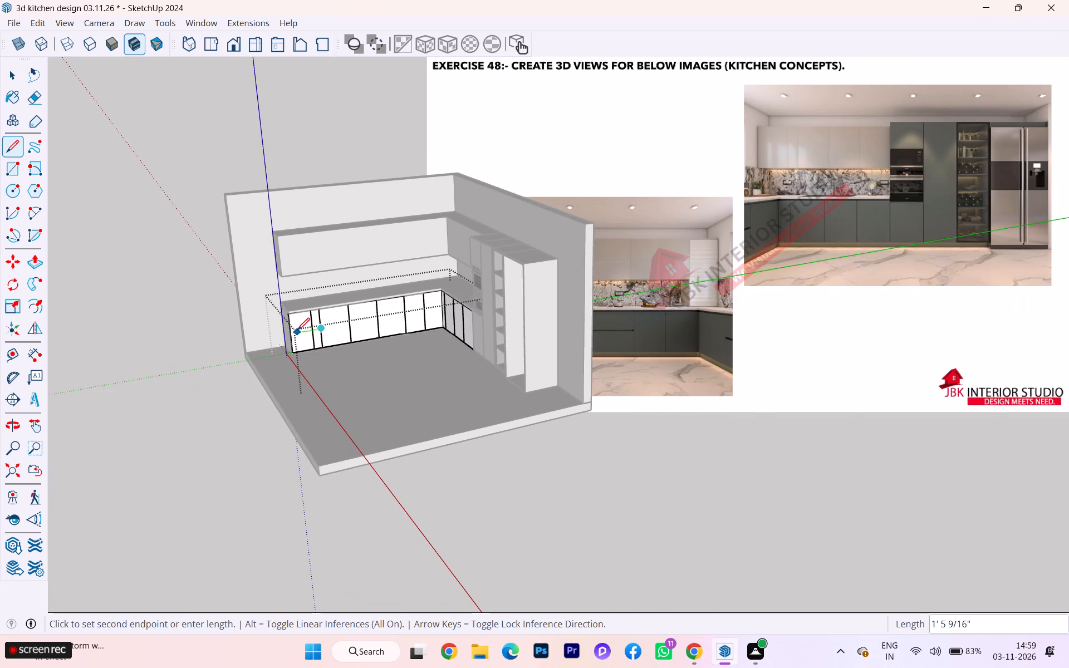
{"action": "scroll", "coordinate": [296, 331], "scroll_direction": "down", "scroll_amount": 1}
{"action": "scroll", "coordinate": [296, 331], "scroll_direction": "up", "scroll_amount": 1}
{"action": "scroll", "coordinate": [296, 331], "scroll_direction": "down", "scroll_amount": 2}
{"action": "scroll", "coordinate": [266, 337], "scroll_direction": "up", "scroll_amount": 1}
{"action": "scroll", "coordinate": [266, 338], "scroll_direction": "down", "scroll_amount": 4}
{"action": "scroll", "coordinate": [213, 360], "scroll_direction": "up", "scroll_amount": 2}
{"action": "scroll", "coordinate": [212, 361], "scroll_direction": "down", "scroll_amount": 5}
{"action": "scroll", "coordinate": [175, 370], "scroll_direction": "up", "scroll_amount": 1}
{"action": "scroll", "coordinate": [174, 371], "scroll_direction": "down", "scroll_amount": 3}
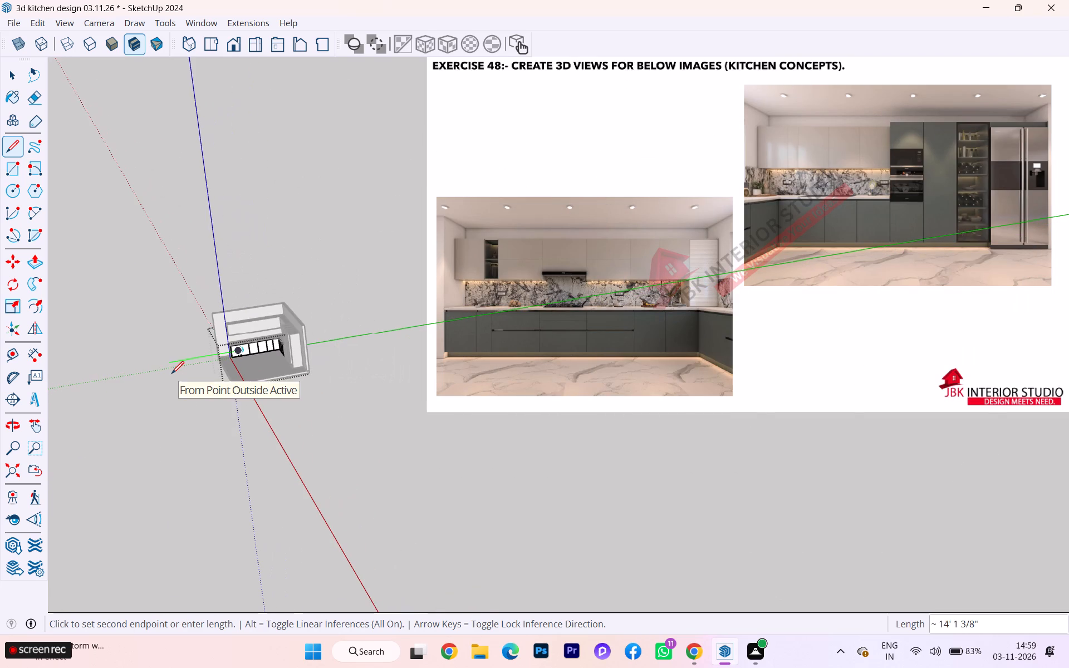
{"action": "scroll", "coordinate": [178, 362], "scroll_direction": "up", "scroll_amount": 4}
{"action": "scroll", "coordinate": [283, 330], "scroll_direction": "up", "scroll_amount": 1}
{"action": "scroll", "coordinate": [285, 330], "scroll_direction": "down", "scroll_amount": 1}
{"action": "scroll", "coordinate": [286, 331], "scroll_direction": "up", "scroll_amount": 10}
{"action": "scroll", "coordinate": [308, 370], "scroll_direction": "down", "scroll_amount": 4}
{"action": "scroll", "coordinate": [310, 374], "scroll_direction": "up", "scroll_amount": 1}
{"action": "scroll", "coordinate": [310, 374], "scroll_direction": "down", "scroll_amount": 1}
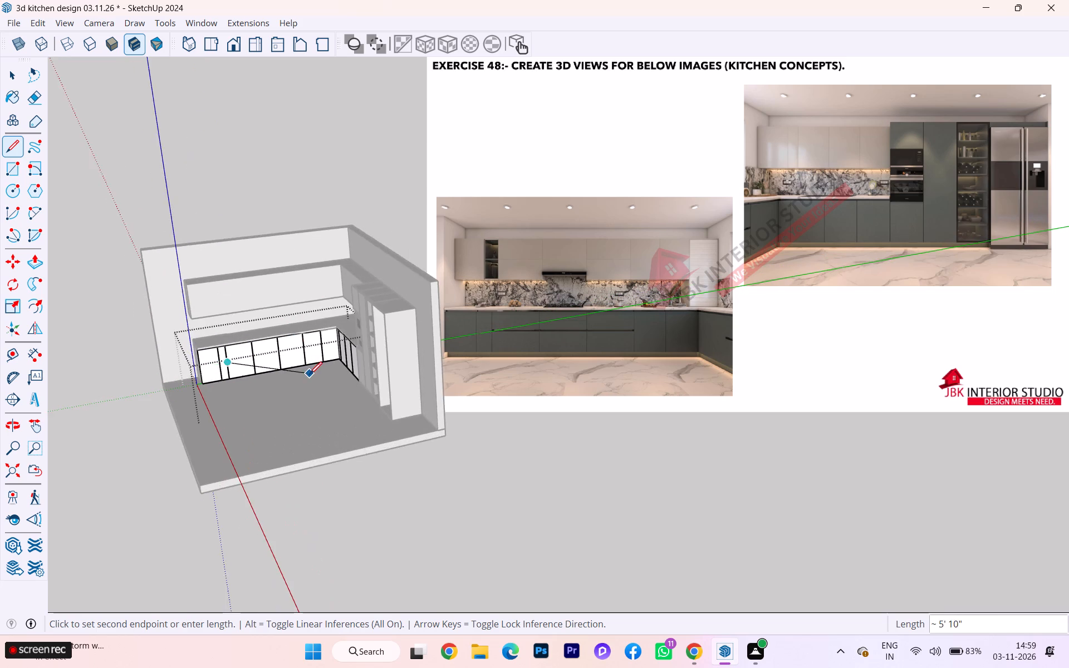
{"action": "scroll", "coordinate": [322, 346], "scroll_direction": "up", "scroll_amount": 7}
{"action": "scroll", "coordinate": [320, 340], "scroll_direction": "down", "scroll_amount": 2}
{"action": "scroll", "coordinate": [320, 340], "scroll_direction": "up", "scroll_amount": 5}
{"action": "scroll", "coordinate": [314, 347], "scroll_direction": "down", "scroll_amount": 8}
{"action": "scroll", "coordinate": [314, 347], "scroll_direction": "up", "scroll_amount": 3}
{"action": "scroll", "coordinate": [314, 347], "scroll_direction": "down", "scroll_amount": 2}
{"action": "scroll", "coordinate": [314, 347], "scroll_direction": "up", "scroll_amount": 10}
{"action": "scroll", "coordinate": [300, 355], "scroll_direction": "down", "scroll_amount": 3}
{"action": "scroll", "coordinate": [300, 355], "scroll_direction": "up", "scroll_amount": 11}
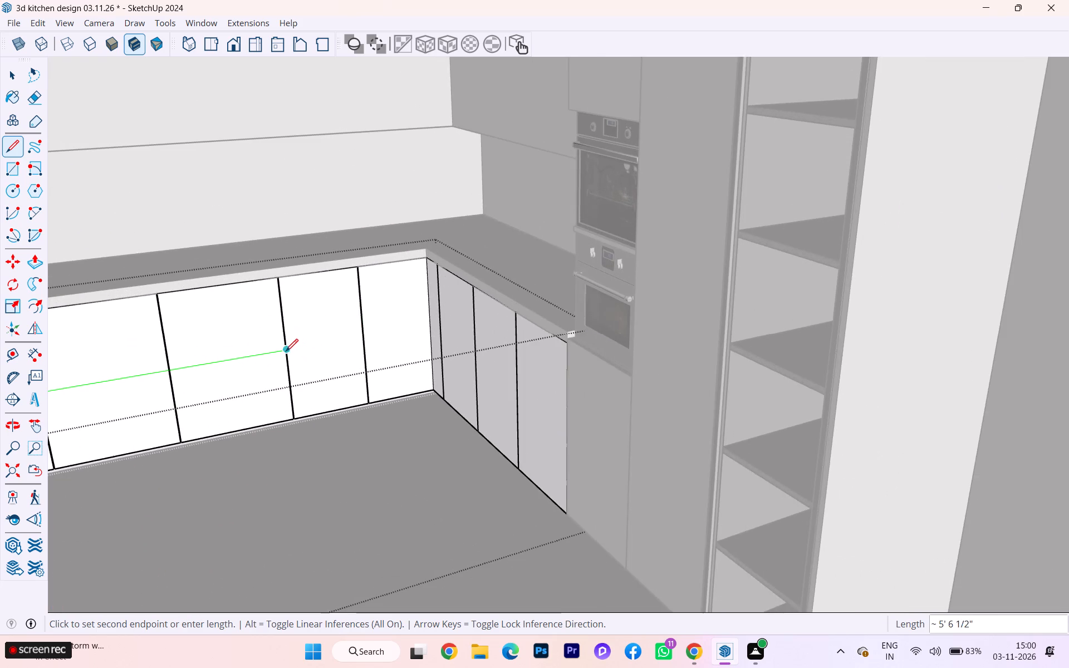
{"action": "scroll", "coordinate": [285, 350], "scroll_direction": "up", "scroll_amount": 1}
{"action": "scroll", "coordinate": [285, 350], "scroll_direction": "down", "scroll_amount": 1}
{"action": "scroll", "coordinate": [285, 350], "scroll_direction": "up", "scroll_amount": 3}
{"action": "scroll", "coordinate": [285, 350], "scroll_direction": "down", "scroll_amount": 1}
{"action": "scroll", "coordinate": [285, 350], "scroll_direction": "up", "scroll_amount": 5}
{"action": "scroll", "coordinate": [285, 350], "scroll_direction": "down", "scroll_amount": 1}
{"action": "scroll", "coordinate": [285, 350], "scroll_direction": "up", "scroll_amount": 2}
{"action": "scroll", "coordinate": [285, 350], "scroll_direction": "down", "scroll_amount": 3}
{"action": "scroll", "coordinate": [285, 350], "scroll_direction": "up", "scroll_amount": 1}
{"action": "scroll", "coordinate": [285, 350], "scroll_direction": "down", "scroll_amount": 1}
{"action": "scroll", "coordinate": [285, 350], "scroll_direction": "up", "scroll_amount": 3}
{"action": "left_click", "coordinate": [285, 350]}
Copy all three segments of the horizontal line 1" upward on the long-wall cabinet fronts.
{"action": "scroll", "coordinate": [403, 360], "scroll_direction": "down", "scroll_amount": 2}
{"action": "scroll", "coordinate": [466, 366], "scroll_direction": "up", "scroll_amount": 1}
{"action": "scroll", "coordinate": [474, 366], "scroll_direction": "down", "scroll_amount": 2}
{"action": "scroll", "coordinate": [489, 368], "scroll_direction": "up", "scroll_amount": 1}
{"action": "scroll", "coordinate": [497, 369], "scroll_direction": "down", "scroll_amount": 1}
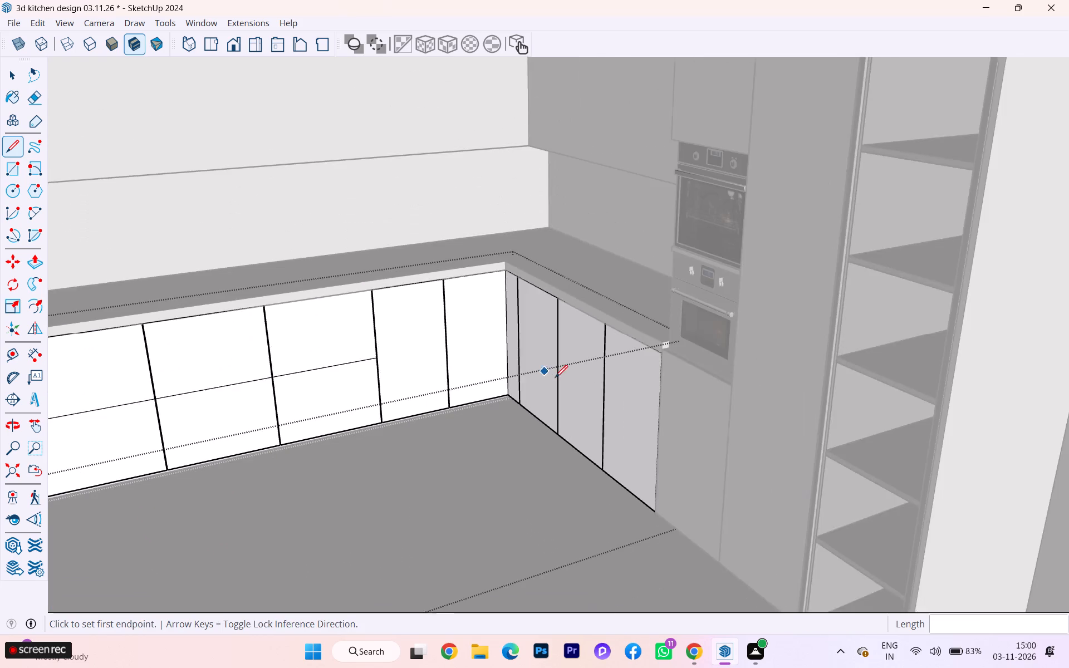
{"action": "scroll", "coordinate": [555, 377], "scroll_direction": "down", "scroll_amount": 2}
{"action": "scroll", "coordinate": [564, 377], "scroll_direction": "up", "scroll_amount": 4}
{"action": "scroll", "coordinate": [567, 381], "scroll_direction": "down", "scroll_amount": 2}
{"action": "scroll", "coordinate": [576, 385], "scroll_direction": "up", "scroll_amount": 2}
{"action": "scroll", "coordinate": [577, 385], "scroll_direction": "down", "scroll_amount": 10}
{"action": "scroll", "coordinate": [663, 399], "scroll_direction": "up", "scroll_amount": 2}
{"action": "scroll", "coordinate": [303, 404], "scroll_direction": "up", "scroll_amount": 4}
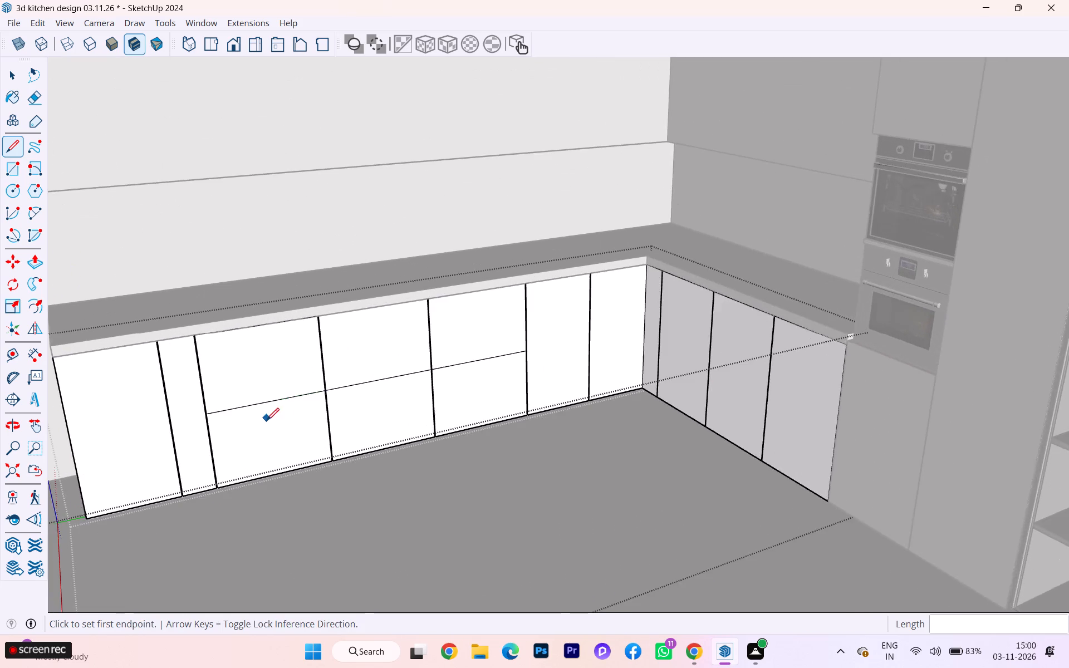
{"action": "scroll", "coordinate": [285, 410], "scroll_direction": "down", "scroll_amount": 1}
{"action": "scroll", "coordinate": [286, 410], "scroll_direction": "up", "scroll_amount": 3}
{"action": "scroll", "coordinate": [295, 399], "scroll_direction": "down", "scroll_amount": 2}
{"action": "scroll", "coordinate": [295, 399], "scroll_direction": "up", "scroll_amount": 1}
{"action": "scroll", "coordinate": [295, 399], "scroll_direction": "down", "scroll_amount": 1}
{"action": "scroll", "coordinate": [295, 399], "scroll_direction": "up", "scroll_amount": 5}
{"action": "scroll", "coordinate": [263, 402], "scroll_direction": "down", "scroll_amount": 2}
{"action": "scroll", "coordinate": [262, 402], "scroll_direction": "up", "scroll_amount": 2}
{"action": "scroll", "coordinate": [200, 402], "scroll_direction": "up", "scroll_amount": 1}
{"action": "scroll", "coordinate": [200, 402], "scroll_direction": "down", "scroll_amount": 1}
{"action": "scroll", "coordinate": [200, 402], "scroll_direction": "up", "scroll_amount": 7}
{"action": "scroll", "coordinate": [200, 402], "scroll_direction": "down", "scroll_amount": 1}
{"action": "scroll", "coordinate": [200, 402], "scroll_direction": "up", "scroll_amount": 11}
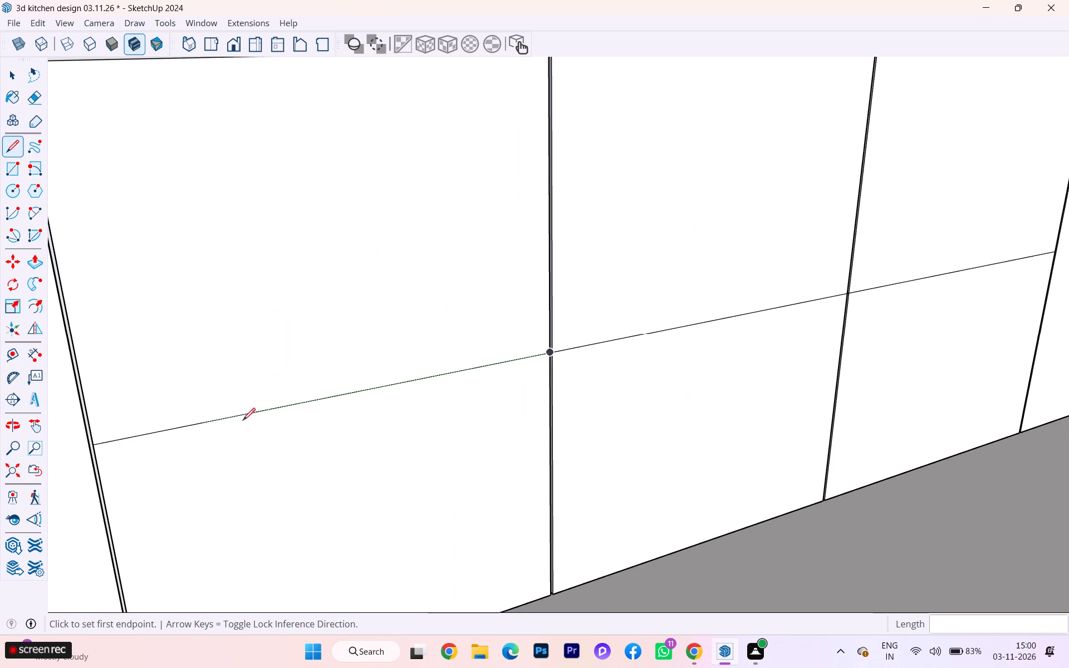
{"action": "left_click", "coordinate": [17, 75]}
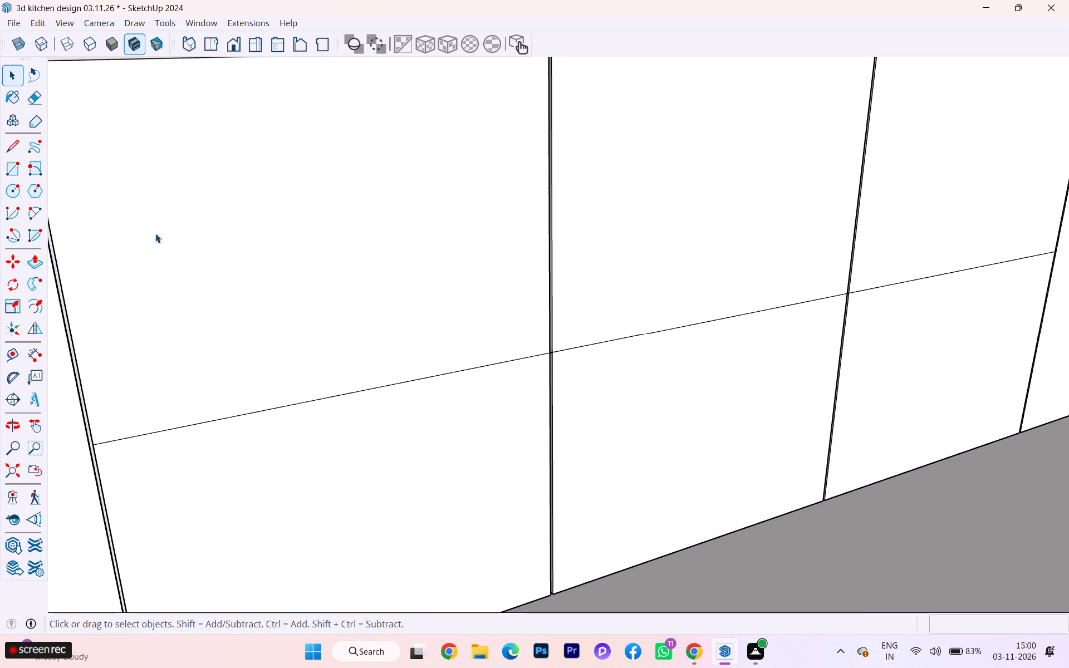
{"action": "left_click", "coordinate": [249, 415]}
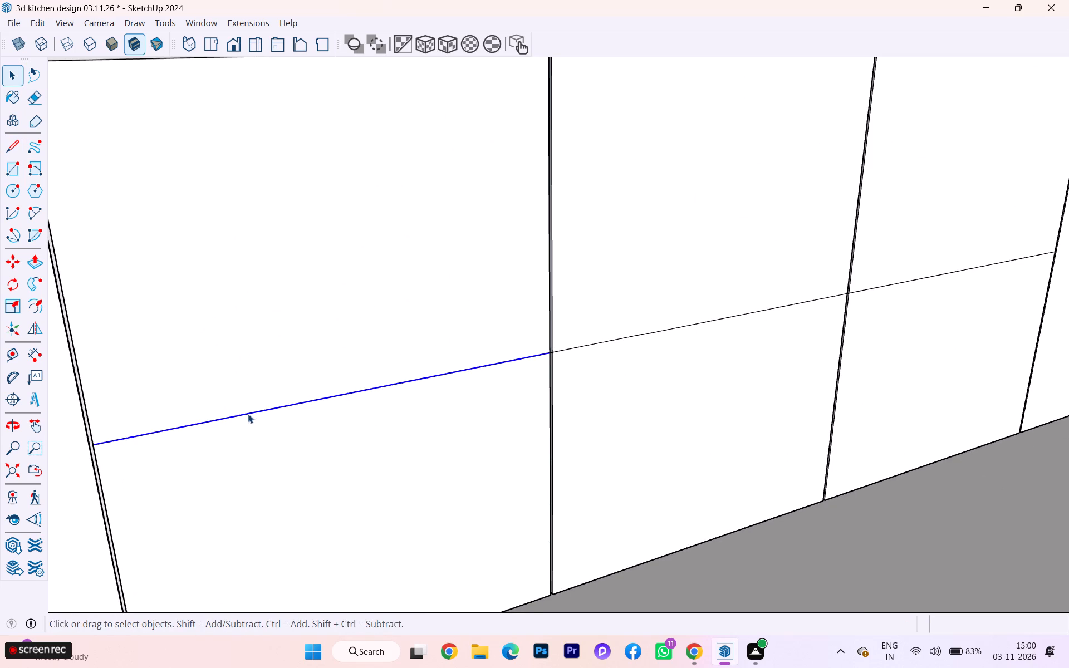
{"action": "scroll", "coordinate": [249, 412], "scroll_direction": "down", "scroll_amount": 3}
{"action": "scroll", "coordinate": [281, 413], "scroll_direction": "up", "scroll_amount": 1}
{"action": "scroll", "coordinate": [295, 411], "scroll_direction": "down", "scroll_amount": 1}
{"action": "left_click", "coordinate": [542, 353], "text": "ctrl"}
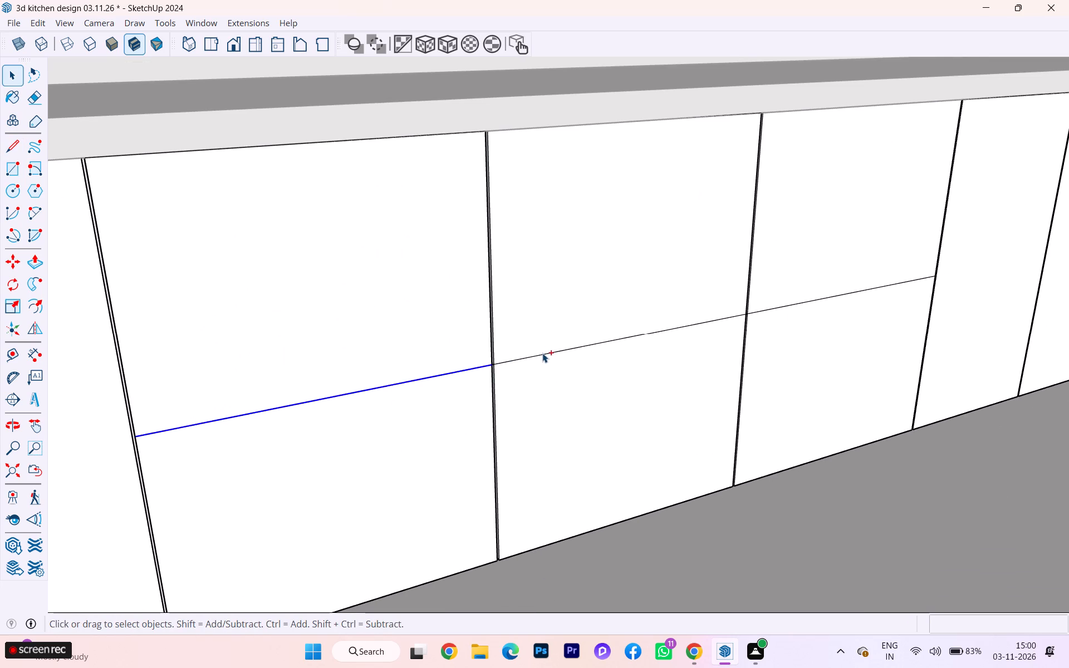
{"action": "left_click", "coordinate": [551, 356], "text": "ctrl"}
{"action": "left_click", "coordinate": [553, 313], "text": "ctrl+shift"}
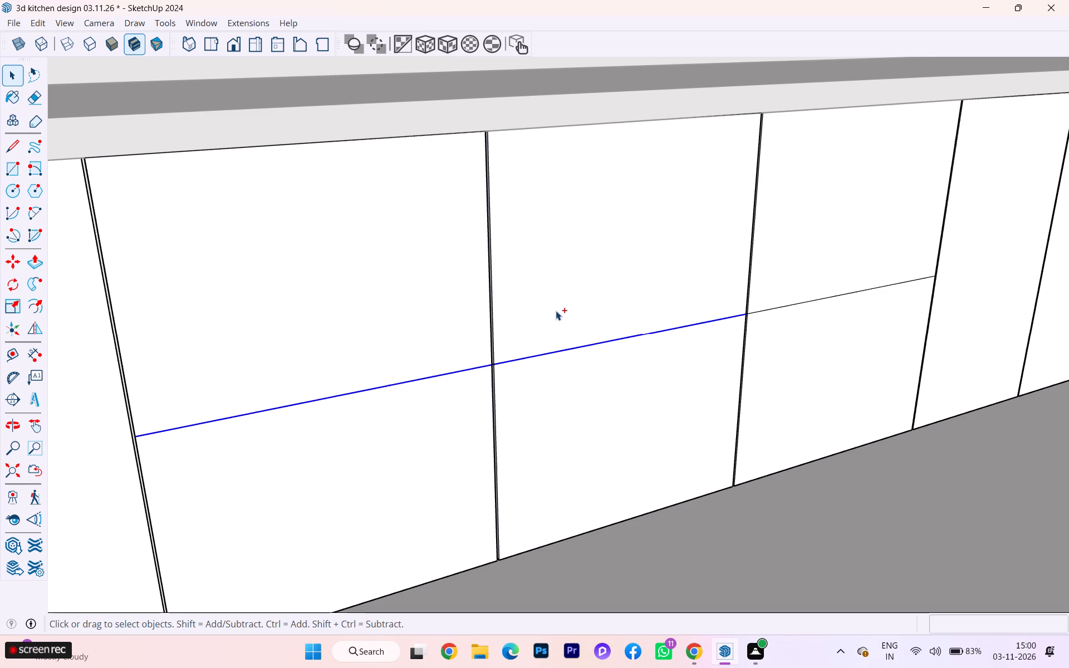
{"action": "left_click", "coordinate": [816, 298], "text": "ctrl"}
{"action": "left_click", "coordinate": [811, 301], "text": "ctrl"}
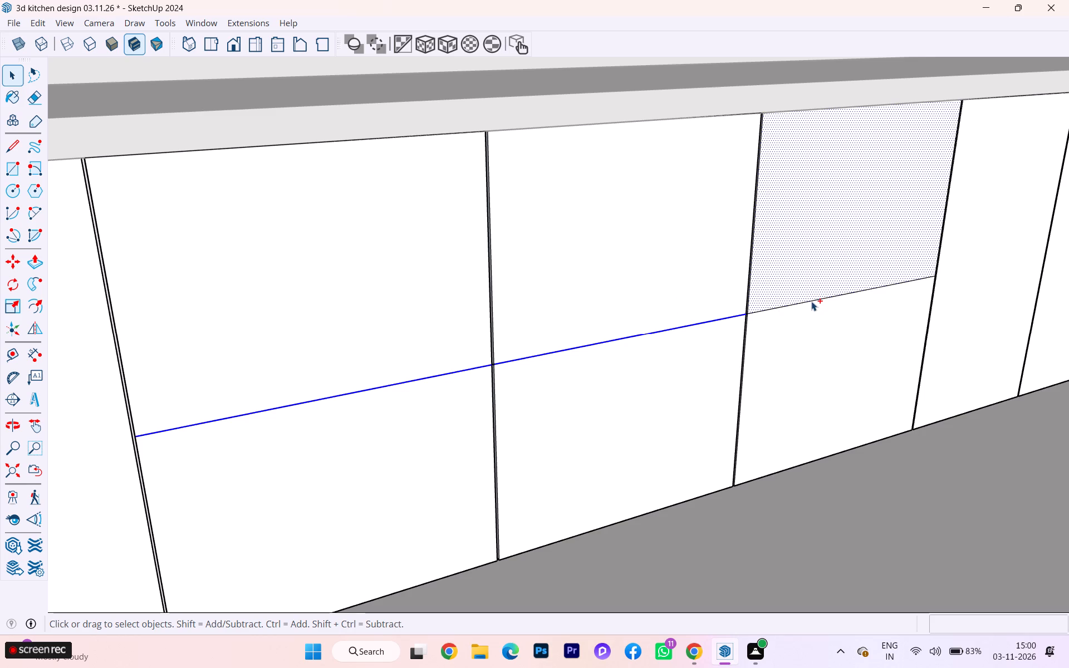
{"action": "left_click", "coordinate": [809, 279], "text": "ctrl+shift"}
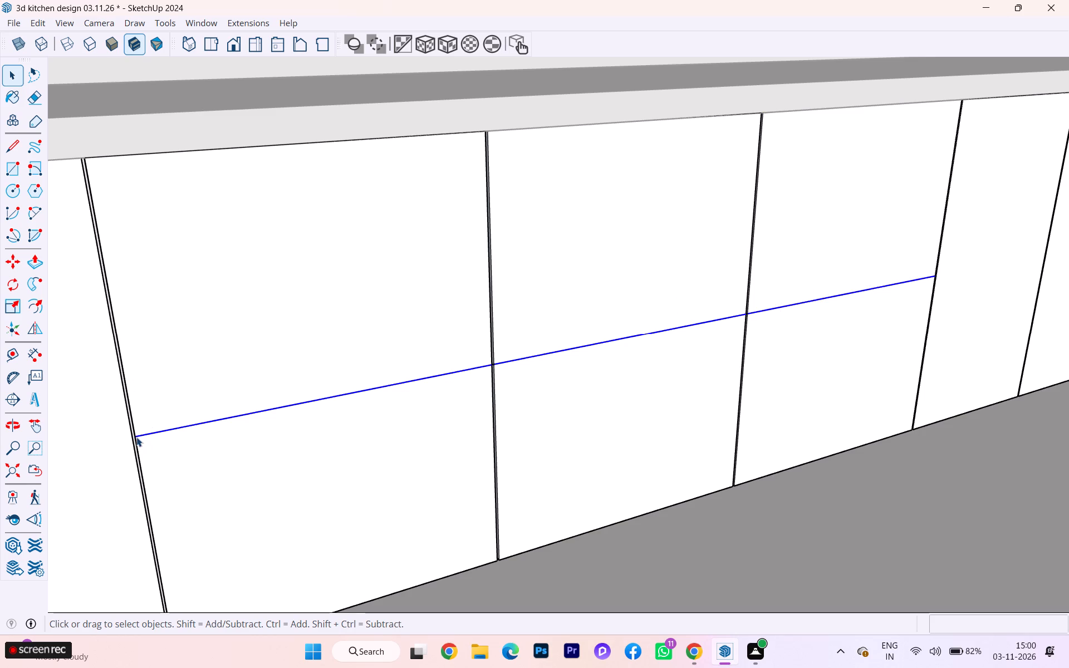
{"action": "key", "text": "m"}
{"action": "scroll", "coordinate": [148, 440], "scroll_direction": "up", "scroll_amount": 5}
{"action": "scroll", "coordinate": [148, 440], "scroll_direction": "down", "scroll_amount": 1}
{"action": "scroll", "coordinate": [148, 440], "scroll_direction": "up", "scroll_amount": 5}
{"action": "scroll", "coordinate": [148, 440], "scroll_direction": "down", "scroll_amount": 1}
{"action": "scroll", "coordinate": [148, 440], "scroll_direction": "up", "scroll_amount": 1}
{"action": "left_click", "coordinate": [130, 435]}
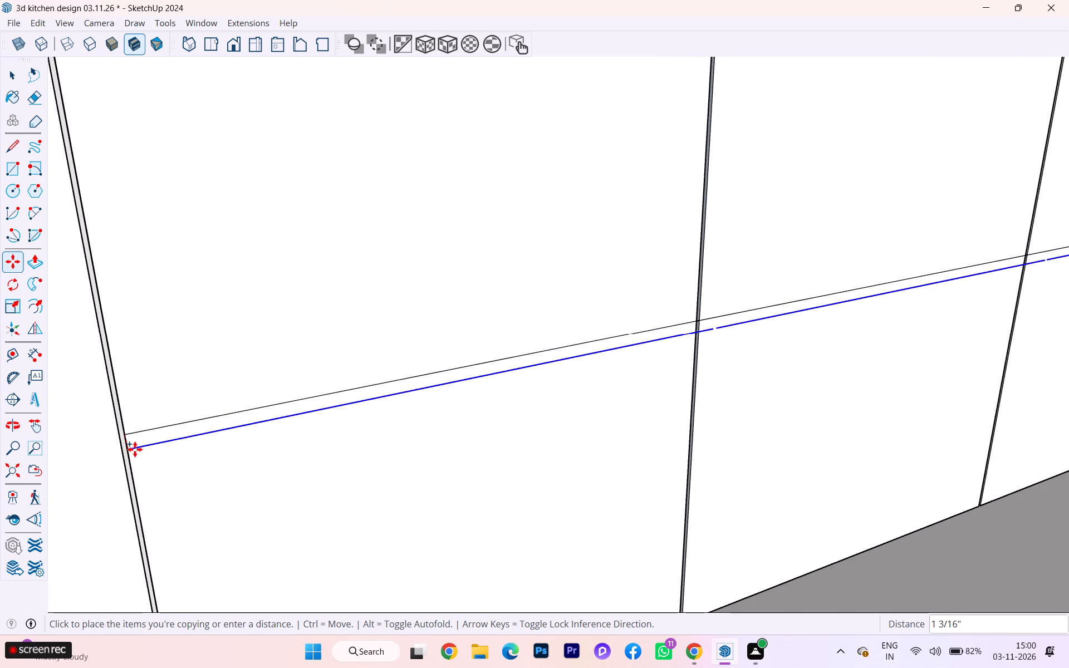
{"action": "scroll", "coordinate": [135, 449], "scroll_direction": "up", "scroll_amount": 3}
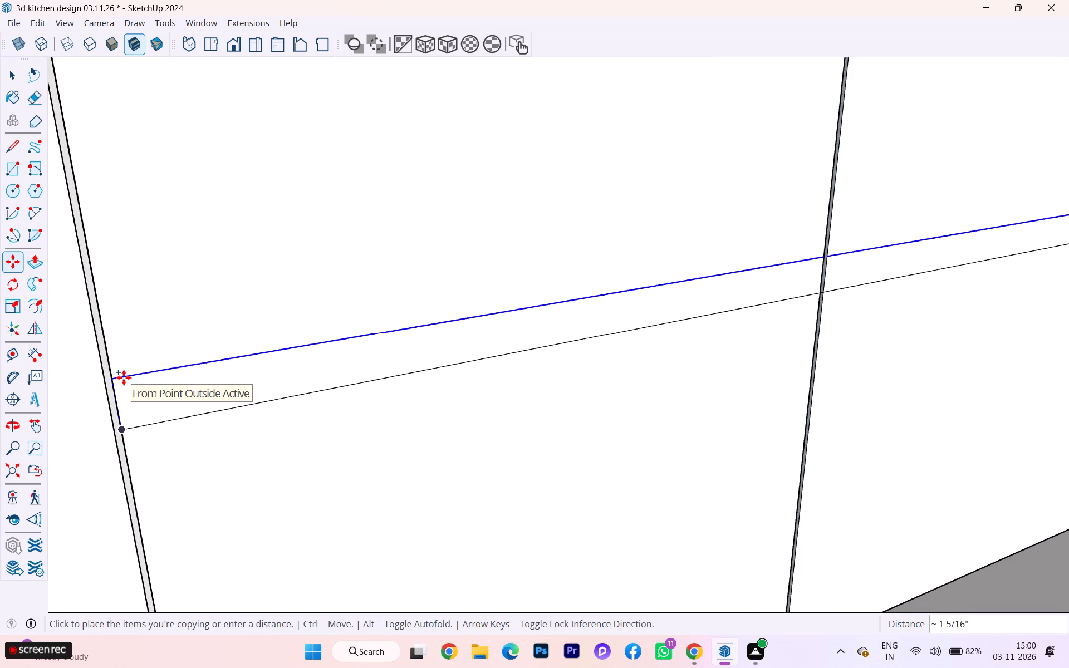
{"action": "key", "text": "1"}
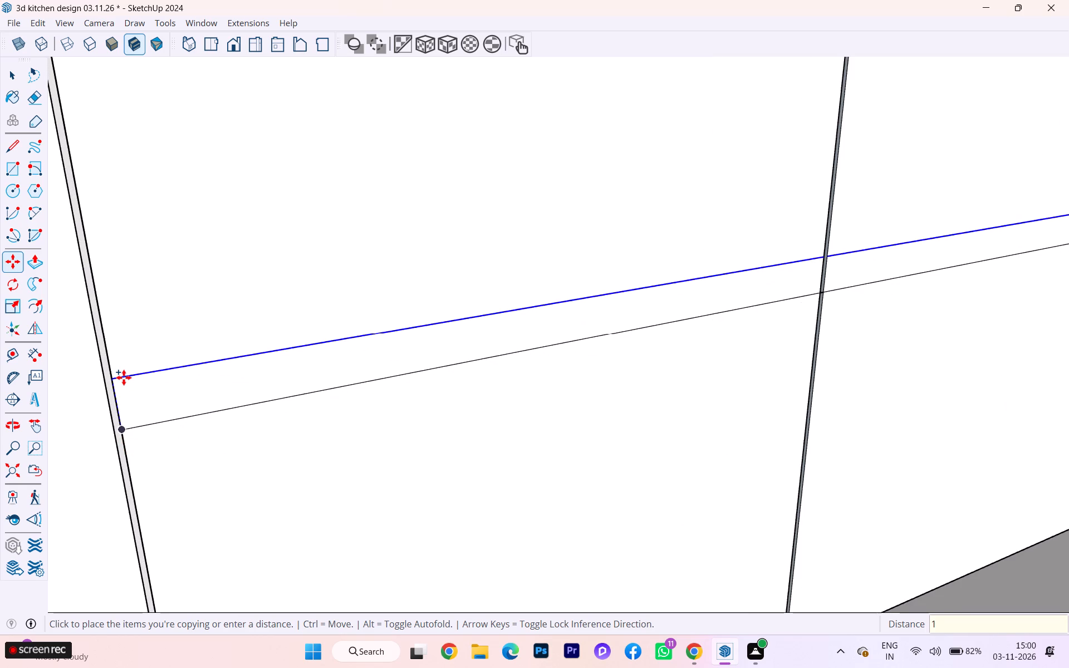
{"action": "key", "text": "Return"}
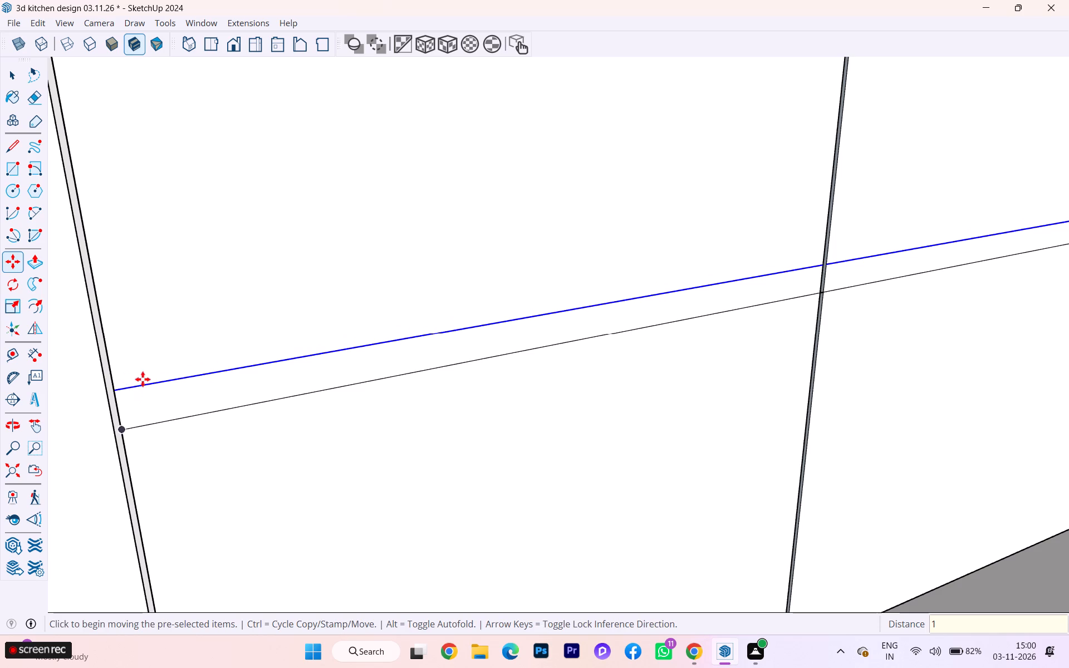
Offset the outline of the first 1" strip face inward by about 1/8" on the first of the three wide long-wall fronts.
{"action": "scroll", "coordinate": [231, 372], "scroll_direction": "down", "scroll_amount": 2}
{"action": "scroll", "coordinate": [237, 376], "scroll_direction": "up", "scroll_amount": 1}
{"action": "scroll", "coordinate": [239, 377], "scroll_direction": "down", "scroll_amount": 2}
{"action": "scroll", "coordinate": [244, 378], "scroll_direction": "up", "scroll_amount": 1}
{"action": "scroll", "coordinate": [298, 380], "scroll_direction": "down", "scroll_amount": 2}
{"action": "scroll", "coordinate": [311, 382], "scroll_direction": "up", "scroll_amount": 1}
{"action": "scroll", "coordinate": [312, 382], "scroll_direction": "down", "scroll_amount": 6}
{"action": "scroll", "coordinate": [363, 376], "scroll_direction": "down", "scroll_amount": 5}
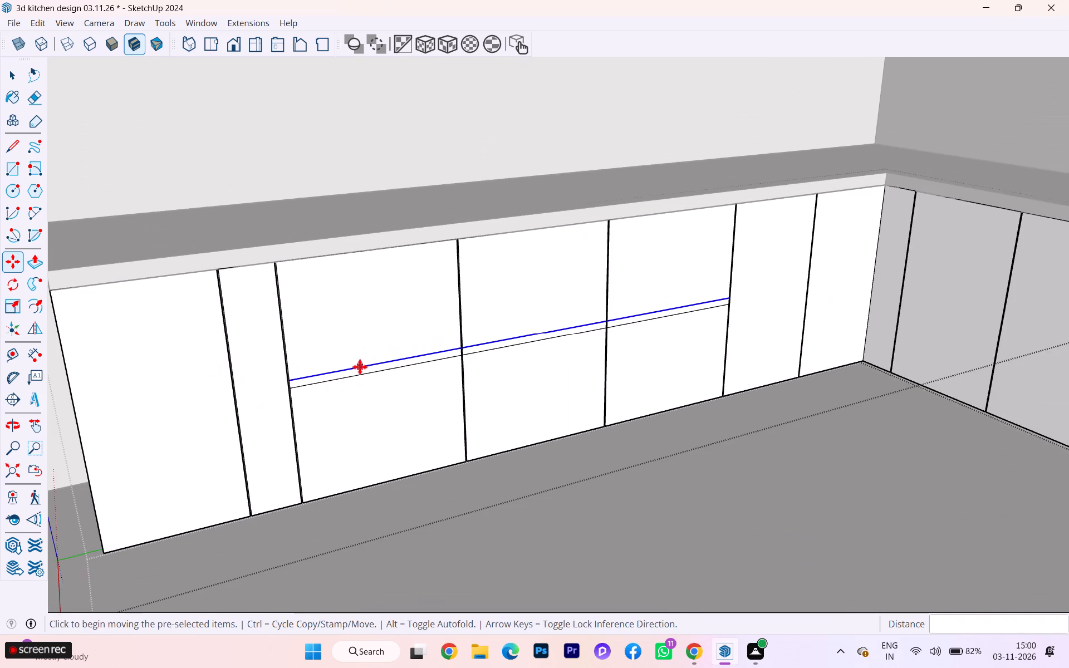
{"action": "middle_click_drag", "start_coordinate": [359, 365], "coordinate": [379, 357]}
{"action": "scroll", "coordinate": [474, 362], "scroll_direction": "up", "scroll_amount": 12}
{"action": "scroll", "coordinate": [486, 341], "scroll_direction": "down", "scroll_amount": 1}
{"action": "scroll", "coordinate": [485, 341], "scroll_direction": "up", "scroll_amount": 3}
{"action": "scroll", "coordinate": [485, 340], "scroll_direction": "down", "scroll_amount": 1}
{"action": "scroll", "coordinate": [473, 335], "scroll_direction": "up", "scroll_amount": 1}
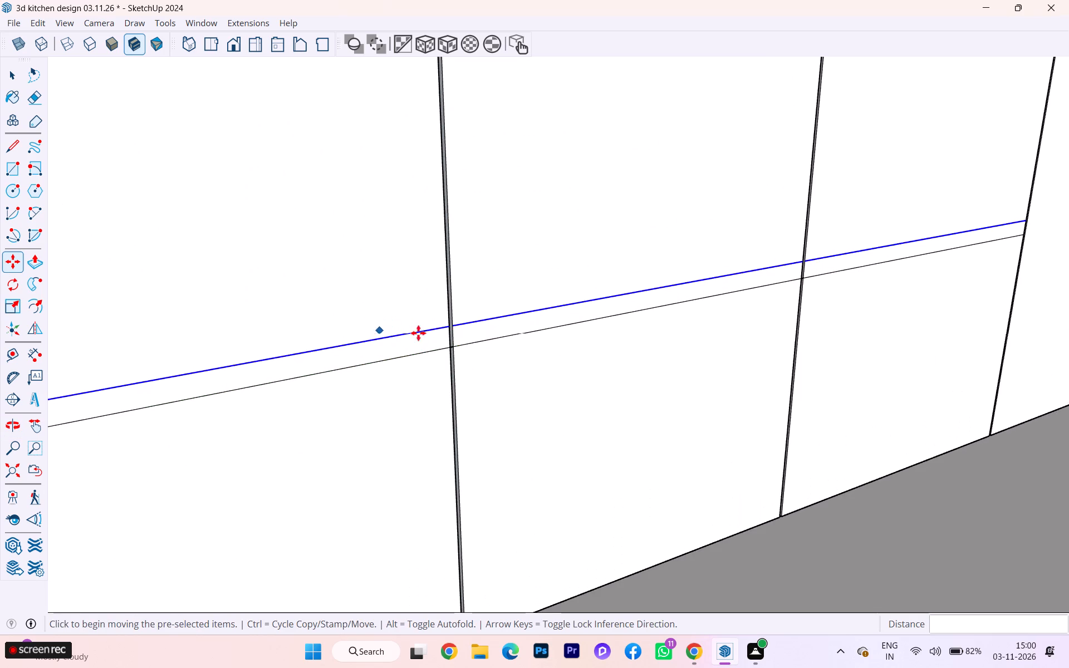
{"action": "scroll", "coordinate": [518, 335], "scroll_direction": "down", "scroll_amount": 5}
{"action": "scroll", "coordinate": [661, 351], "scroll_direction": "up", "scroll_amount": 1}
{"action": "scroll", "coordinate": [660, 352], "scroll_direction": "down", "scroll_amount": 1}
{"action": "left_click", "coordinate": [18, 69]}
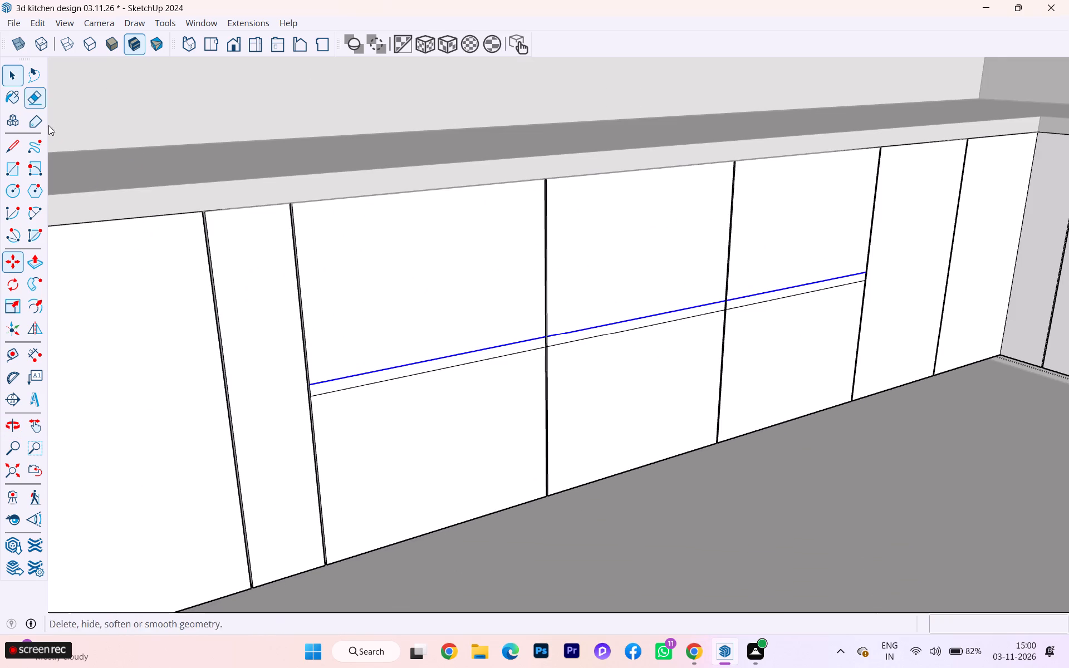
{"action": "scroll", "coordinate": [273, 352], "scroll_direction": "down", "scroll_amount": 2}
{"action": "scroll", "coordinate": [282, 355], "scroll_direction": "up", "scroll_amount": 4}
{"action": "scroll", "coordinate": [321, 365], "scroll_direction": "down", "scroll_amount": 1}
{"action": "scroll", "coordinate": [346, 371], "scroll_direction": "up", "scroll_amount": 2}
{"action": "left_click", "coordinate": [396, 377]}
{"action": "scroll", "coordinate": [410, 368], "scroll_direction": "up", "scroll_amount": 1}
{"action": "scroll", "coordinate": [410, 368], "scroll_direction": "down", "scroll_amount": 3}
{"action": "scroll", "coordinate": [410, 368], "scroll_direction": "up", "scroll_amount": 11}
{"action": "left_click", "coordinate": [389, 369]}
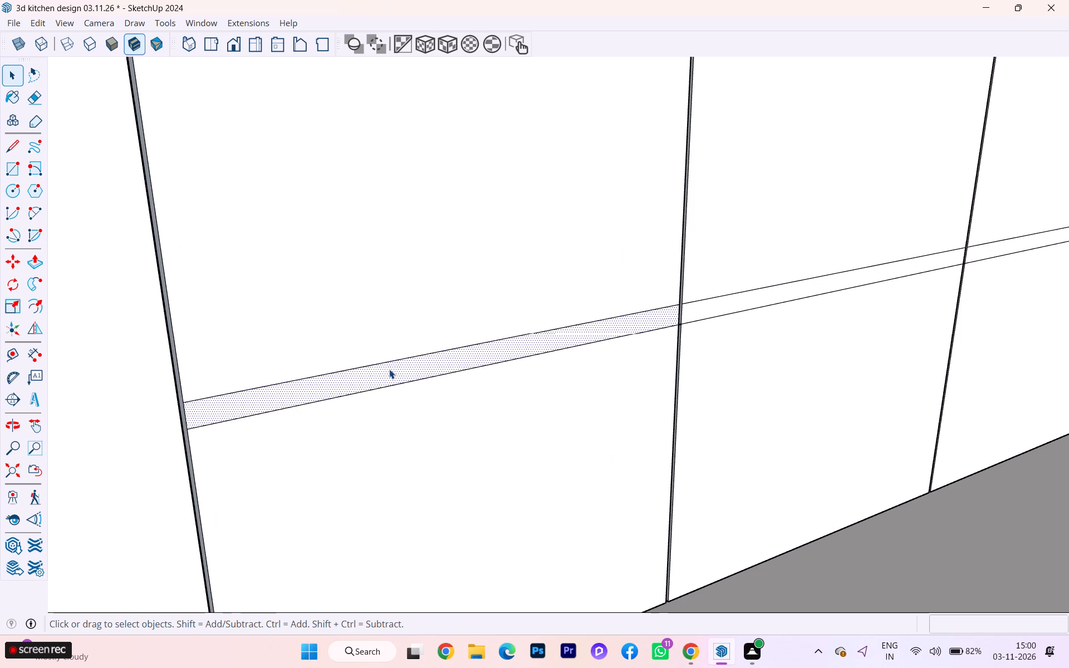
{"action": "key", "text": "f"}
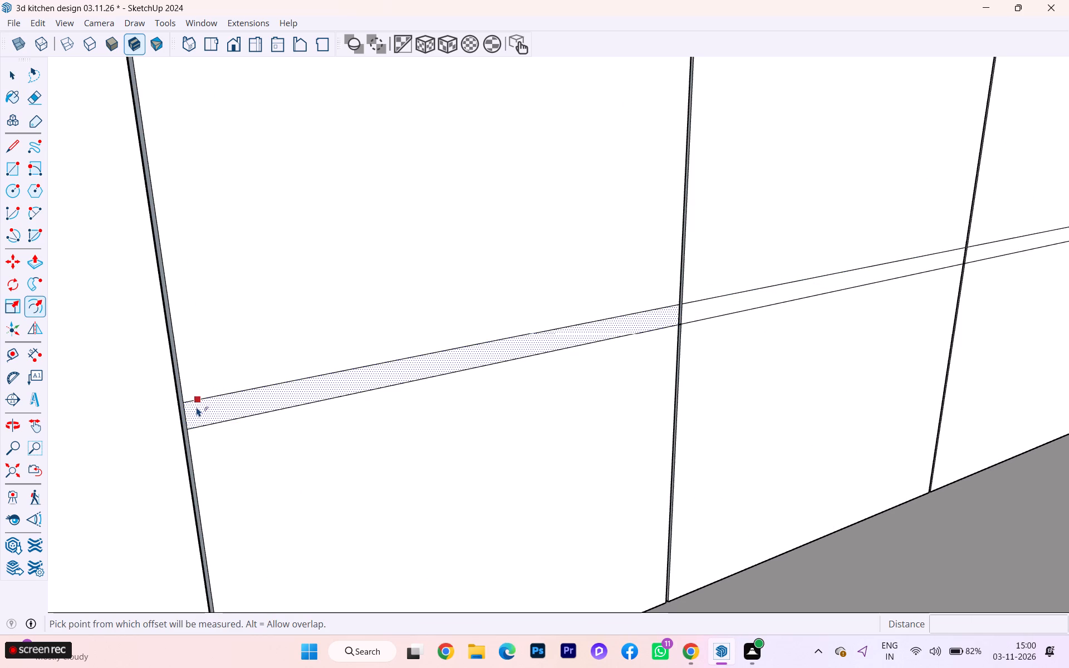
{"action": "left_click", "coordinate": [197, 407]}
{"action": "scroll", "coordinate": [194, 410], "scroll_direction": "up", "scroll_amount": 2}
{"action": "scroll", "coordinate": [194, 410], "scroll_direction": "down", "scroll_amount": 1}
{"action": "scroll", "coordinate": [194, 410], "scroll_direction": "up", "scroll_amount": 11}
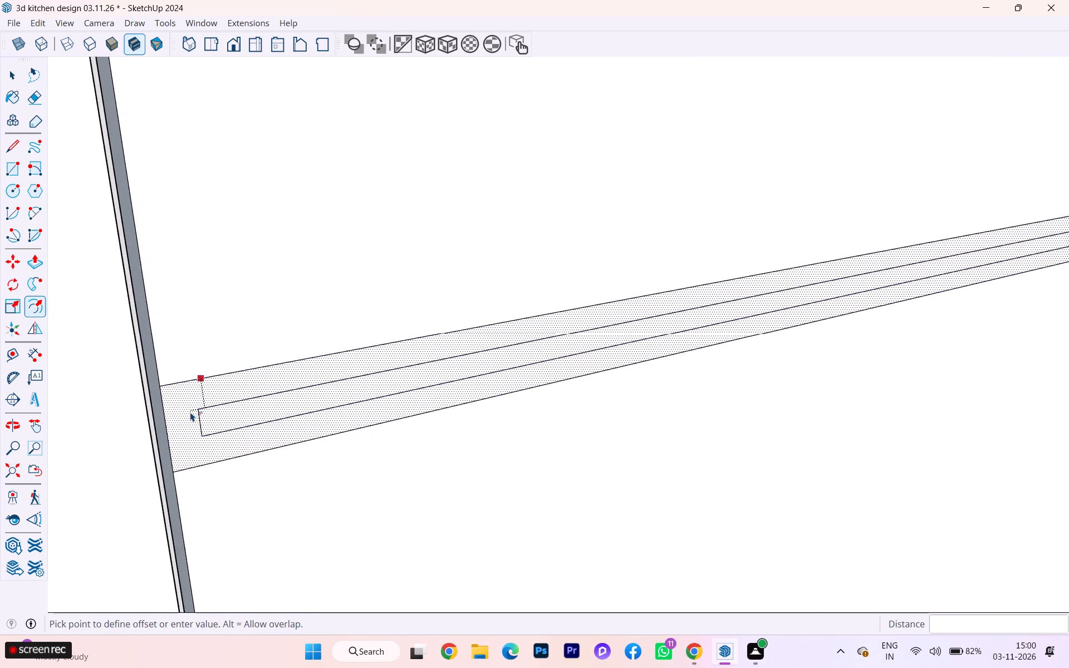
{"action": "scroll", "coordinate": [190, 412], "scroll_direction": "up", "scroll_amount": 5}
{"action": "scroll", "coordinate": [189, 412], "scroll_direction": "down", "scroll_amount": 2}
{"action": "scroll", "coordinate": [189, 412], "scroll_direction": "up", "scroll_amount": 7}
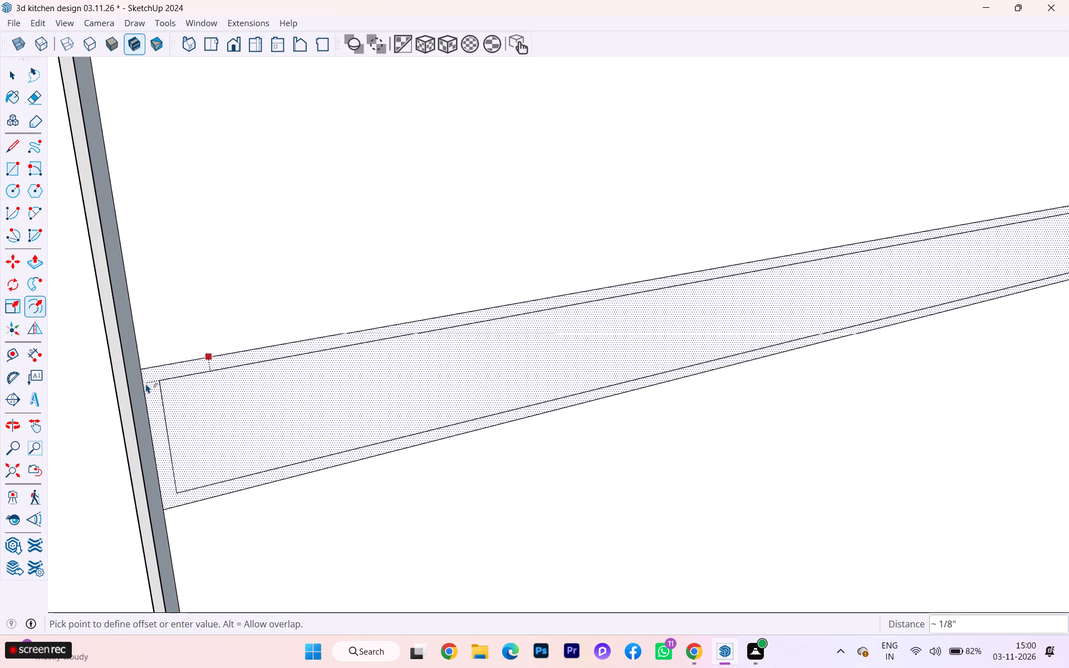
{"action": "left_click", "coordinate": [146, 384]}
{"action": "scroll", "coordinate": [315, 399], "scroll_direction": "down", "scroll_amount": 2}
{"action": "scroll", "coordinate": [307, 399], "scroll_direction": "up", "scroll_amount": 1}
{"action": "scroll", "coordinate": [299, 400], "scroll_direction": "down", "scroll_amount": 3}
{"action": "scroll", "coordinate": [247, 399], "scroll_direction": "down", "scroll_amount": 1}
{"action": "scroll", "coordinate": [247, 399], "scroll_direction": "up", "scroll_amount": 1}
{"action": "scroll", "coordinate": [247, 399], "scroll_direction": "down", "scroll_amount": 2}
{"action": "scroll", "coordinate": [247, 402], "scroll_direction": "up", "scroll_amount": 1}
{"action": "scroll", "coordinate": [249, 404], "scroll_direction": "down", "scroll_amount": 1}
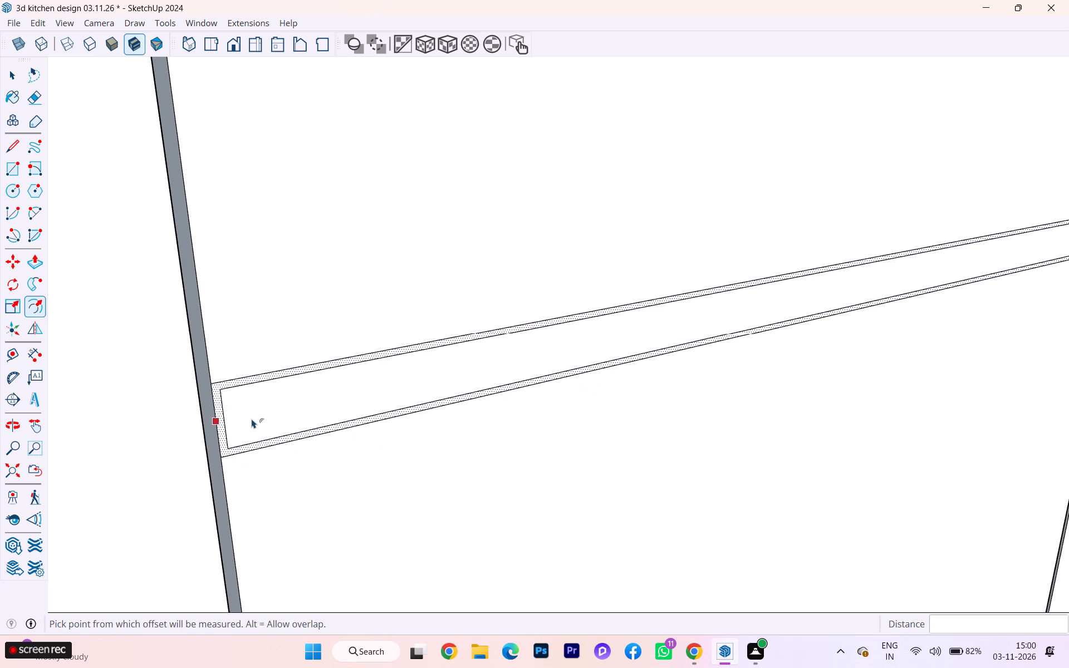
{"action": "key", "text": "Escape"}
Push the inner face of the offset strip 3/4" into the first wide cabinet front to form a recessed groove.
{"action": "scroll", "coordinate": [301, 405], "scroll_direction": "up", "scroll_amount": 4}
{"action": "key", "text": "p"}
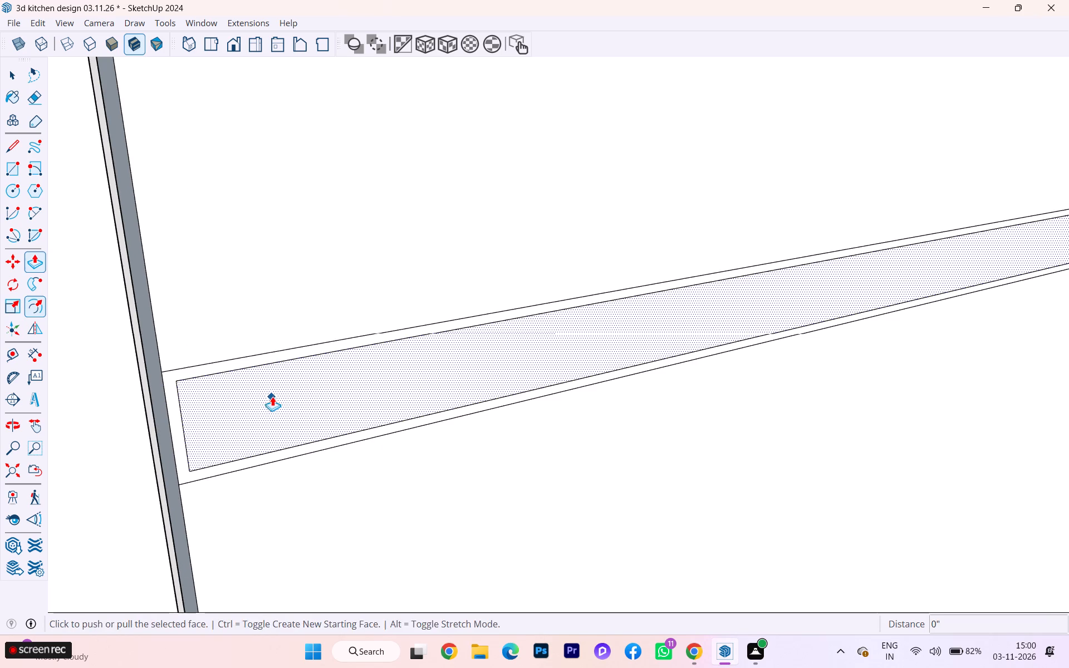
{"action": "left_click", "coordinate": [271, 392]}
{"action": "type", "text": ".75"}
{"action": "key", "text": "Return"}
Examine the recessed groove and the remaining strips across the long-wall base cabinet fronts.
{"action": "scroll", "coordinate": [282, 473], "scroll_direction": "down", "scroll_amount": 1}
{"action": "scroll", "coordinate": [283, 473], "scroll_direction": "up", "scroll_amount": 1}
{"action": "scroll", "coordinate": [283, 473], "scroll_direction": "down", "scroll_amount": 2}
{"action": "scroll", "coordinate": [284, 473], "scroll_direction": "up", "scroll_amount": 3}
{"action": "scroll", "coordinate": [284, 472], "scroll_direction": "down", "scroll_amount": 2}
{"action": "scroll", "coordinate": [283, 469], "scroll_direction": "up", "scroll_amount": 2}
{"action": "scroll", "coordinate": [283, 467], "scroll_direction": "down", "scroll_amount": 1}
{"action": "scroll", "coordinate": [148, 398], "scroll_direction": "down", "scroll_amount": 3}
{"action": "scroll", "coordinate": [148, 398], "scroll_direction": "up", "scroll_amount": 1}
{"action": "scroll", "coordinate": [147, 398], "scroll_direction": "down", "scroll_amount": 1}
{"action": "scroll", "coordinate": [145, 398], "scroll_direction": "up", "scroll_amount": 1}
{"action": "scroll", "coordinate": [144, 398], "scroll_direction": "down", "scroll_amount": 3}
{"action": "scroll", "coordinate": [142, 398], "scroll_direction": "up", "scroll_amount": 3}
{"action": "scroll", "coordinate": [141, 398], "scroll_direction": "down", "scroll_amount": 5}
{"action": "scroll", "coordinate": [88, 384], "scroll_direction": "up", "scroll_amount": 1}
{"action": "scroll", "coordinate": [88, 384], "scroll_direction": "down", "scroll_amount": 3}
{"action": "scroll", "coordinate": [175, 415], "scroll_direction": "up", "scroll_amount": 1}
{"action": "scroll", "coordinate": [180, 419], "scroll_direction": "down", "scroll_amount": 1}
{"action": "scroll", "coordinate": [182, 420], "scroll_direction": "up", "scroll_amount": 1}
{"action": "scroll", "coordinate": [185, 421], "scroll_direction": "down", "scroll_amount": 5}
{"action": "scroll", "coordinate": [184, 423], "scroll_direction": "up", "scroll_amount": 2}
{"action": "scroll", "coordinate": [184, 423], "scroll_direction": "down", "scroll_amount": 2}
{"action": "scroll", "coordinate": [174, 424], "scroll_direction": "up", "scroll_amount": 1}
{"action": "scroll", "coordinate": [174, 424], "scroll_direction": "down", "scroll_amount": 2}
{"action": "scroll", "coordinate": [174, 424], "scroll_direction": "up", "scroll_amount": 2}
{"action": "scroll", "coordinate": [174, 424], "scroll_direction": "down", "scroll_amount": 3}
{"action": "scroll", "coordinate": [174, 423], "scroll_direction": "up", "scroll_amount": 1}
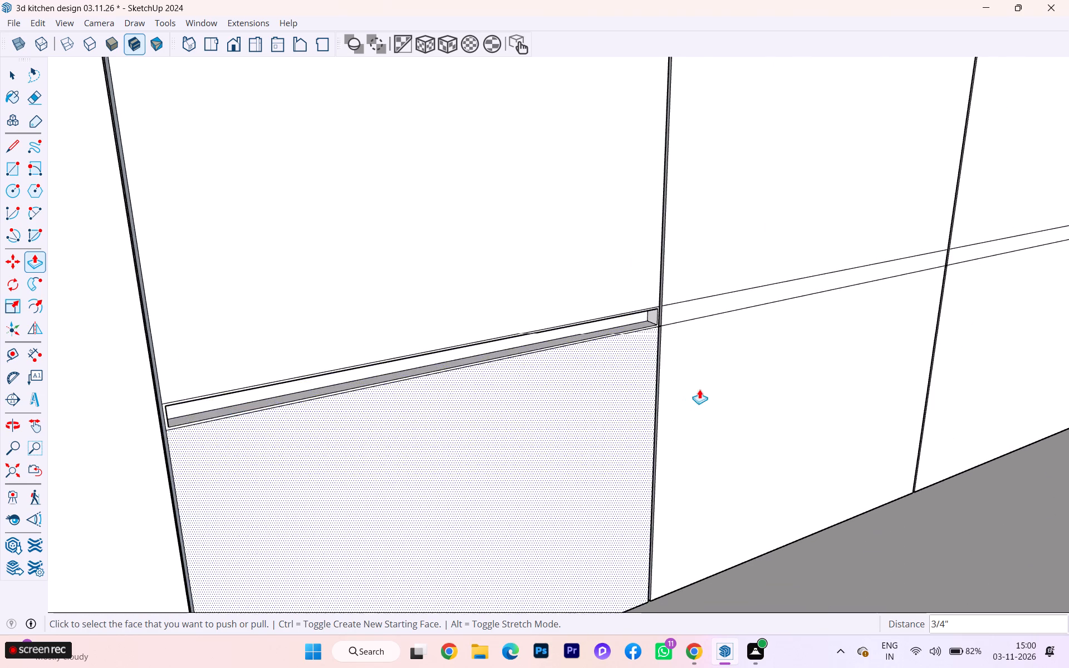
{"action": "scroll", "coordinate": [699, 387], "scroll_direction": "down", "scroll_amount": 1}
{"action": "scroll", "coordinate": [733, 312], "scroll_direction": "down", "scroll_amount": 2}
{"action": "scroll", "coordinate": [261, 311], "scroll_direction": "down", "scroll_amount": 3}
{"action": "scroll", "coordinate": [261, 311], "scroll_direction": "up", "scroll_amount": 1}
{"action": "scroll", "coordinate": [261, 311], "scroll_direction": "down", "scroll_amount": 3}
{"action": "scroll", "coordinate": [261, 311], "scroll_direction": "up", "scroll_amount": 1}
{"action": "scroll", "coordinate": [399, 350], "scroll_direction": "down", "scroll_amount": 3}
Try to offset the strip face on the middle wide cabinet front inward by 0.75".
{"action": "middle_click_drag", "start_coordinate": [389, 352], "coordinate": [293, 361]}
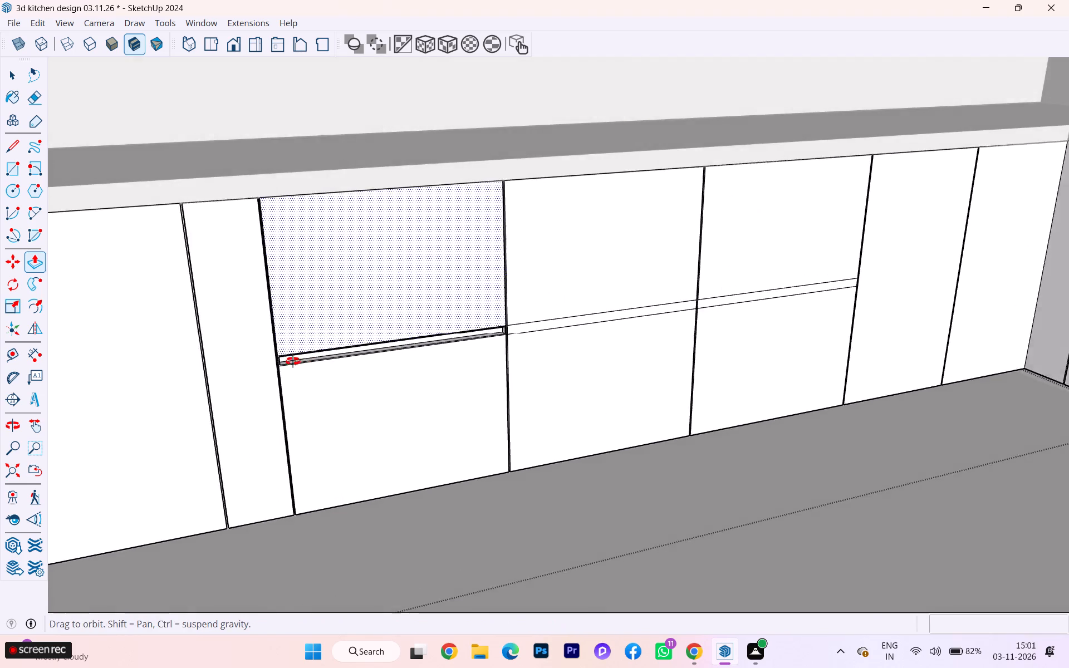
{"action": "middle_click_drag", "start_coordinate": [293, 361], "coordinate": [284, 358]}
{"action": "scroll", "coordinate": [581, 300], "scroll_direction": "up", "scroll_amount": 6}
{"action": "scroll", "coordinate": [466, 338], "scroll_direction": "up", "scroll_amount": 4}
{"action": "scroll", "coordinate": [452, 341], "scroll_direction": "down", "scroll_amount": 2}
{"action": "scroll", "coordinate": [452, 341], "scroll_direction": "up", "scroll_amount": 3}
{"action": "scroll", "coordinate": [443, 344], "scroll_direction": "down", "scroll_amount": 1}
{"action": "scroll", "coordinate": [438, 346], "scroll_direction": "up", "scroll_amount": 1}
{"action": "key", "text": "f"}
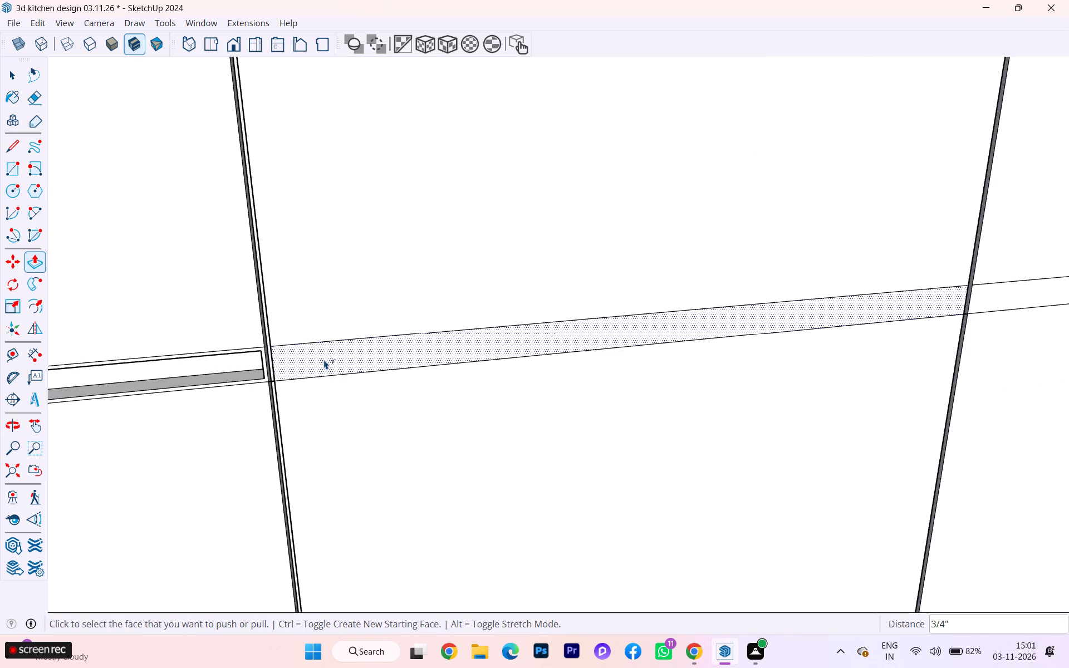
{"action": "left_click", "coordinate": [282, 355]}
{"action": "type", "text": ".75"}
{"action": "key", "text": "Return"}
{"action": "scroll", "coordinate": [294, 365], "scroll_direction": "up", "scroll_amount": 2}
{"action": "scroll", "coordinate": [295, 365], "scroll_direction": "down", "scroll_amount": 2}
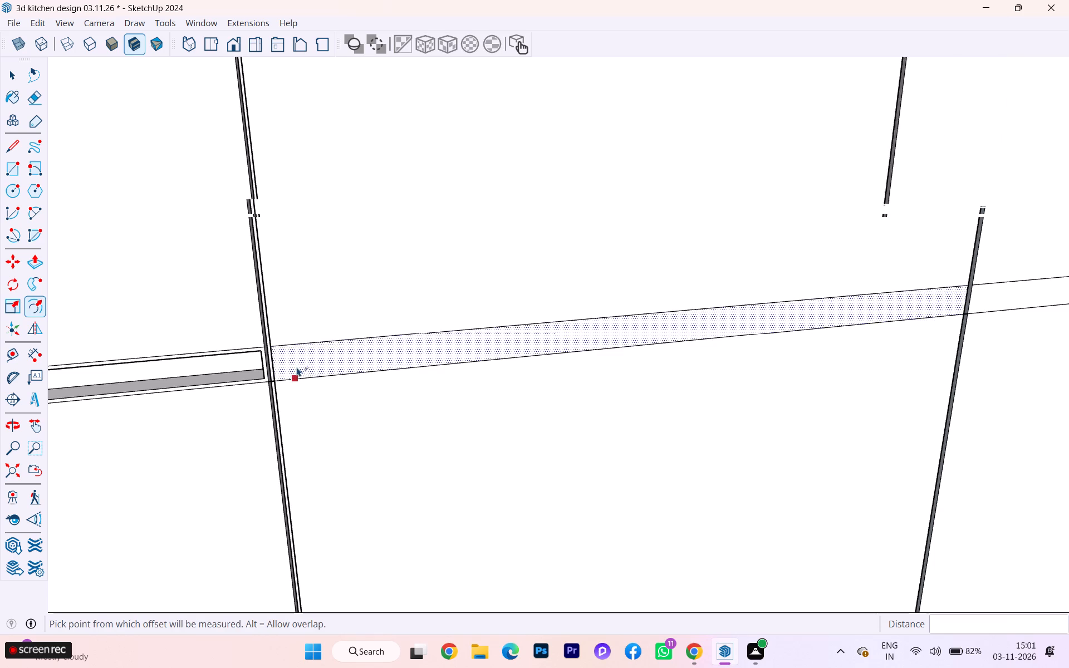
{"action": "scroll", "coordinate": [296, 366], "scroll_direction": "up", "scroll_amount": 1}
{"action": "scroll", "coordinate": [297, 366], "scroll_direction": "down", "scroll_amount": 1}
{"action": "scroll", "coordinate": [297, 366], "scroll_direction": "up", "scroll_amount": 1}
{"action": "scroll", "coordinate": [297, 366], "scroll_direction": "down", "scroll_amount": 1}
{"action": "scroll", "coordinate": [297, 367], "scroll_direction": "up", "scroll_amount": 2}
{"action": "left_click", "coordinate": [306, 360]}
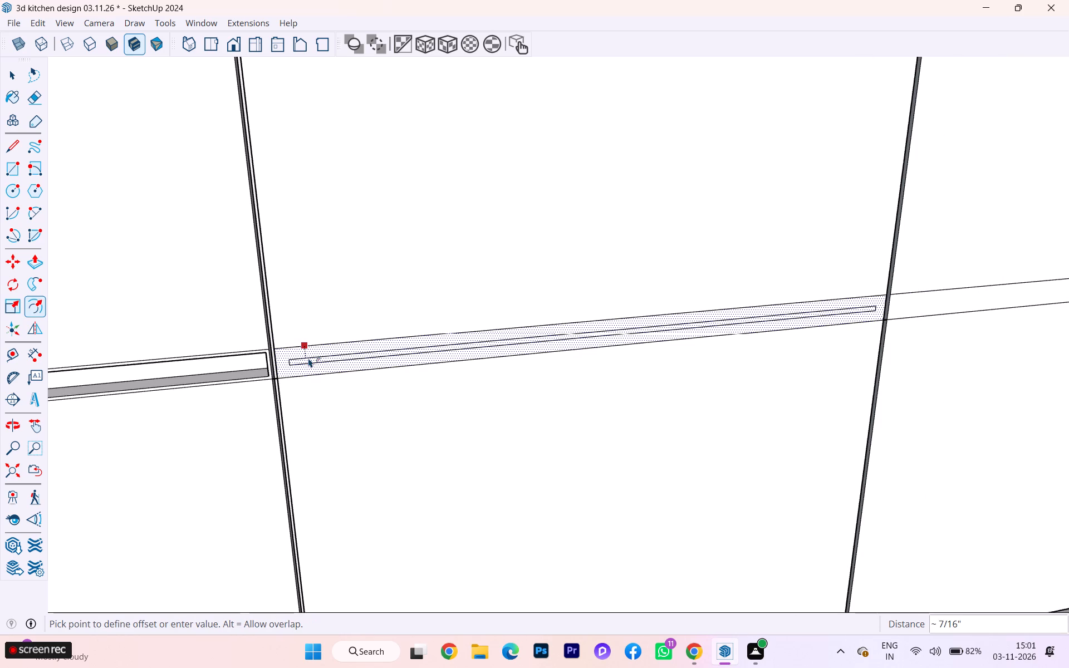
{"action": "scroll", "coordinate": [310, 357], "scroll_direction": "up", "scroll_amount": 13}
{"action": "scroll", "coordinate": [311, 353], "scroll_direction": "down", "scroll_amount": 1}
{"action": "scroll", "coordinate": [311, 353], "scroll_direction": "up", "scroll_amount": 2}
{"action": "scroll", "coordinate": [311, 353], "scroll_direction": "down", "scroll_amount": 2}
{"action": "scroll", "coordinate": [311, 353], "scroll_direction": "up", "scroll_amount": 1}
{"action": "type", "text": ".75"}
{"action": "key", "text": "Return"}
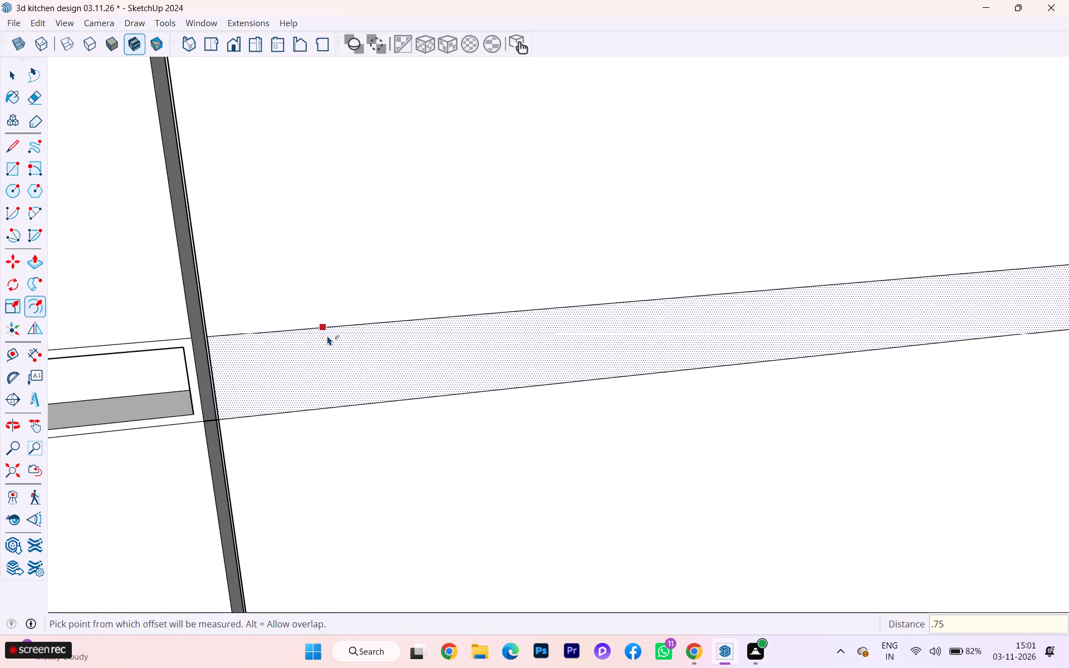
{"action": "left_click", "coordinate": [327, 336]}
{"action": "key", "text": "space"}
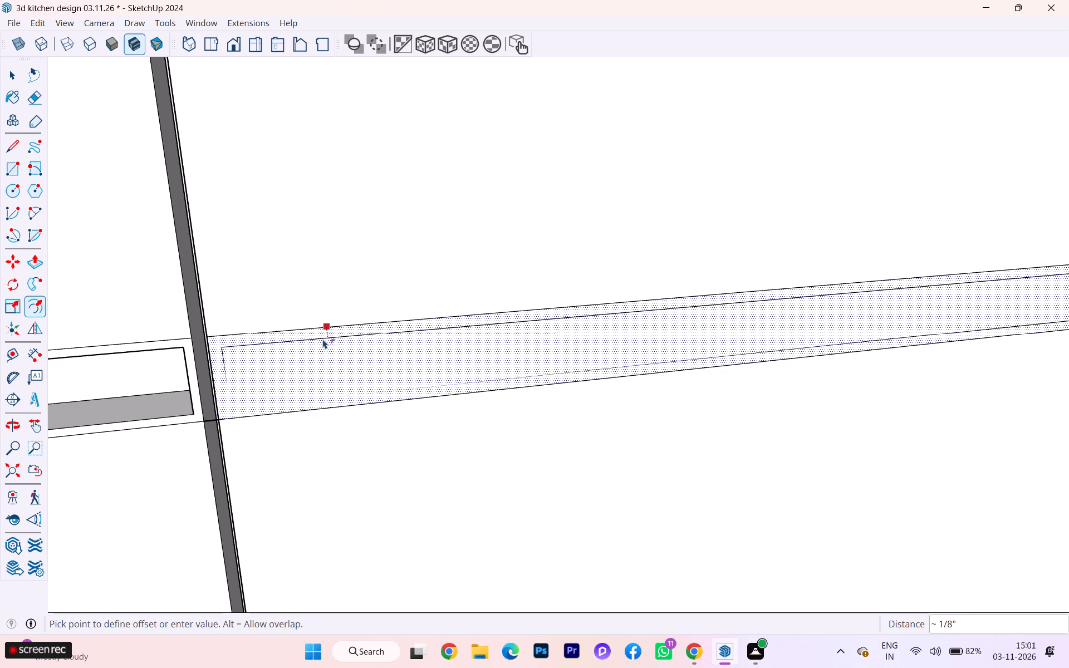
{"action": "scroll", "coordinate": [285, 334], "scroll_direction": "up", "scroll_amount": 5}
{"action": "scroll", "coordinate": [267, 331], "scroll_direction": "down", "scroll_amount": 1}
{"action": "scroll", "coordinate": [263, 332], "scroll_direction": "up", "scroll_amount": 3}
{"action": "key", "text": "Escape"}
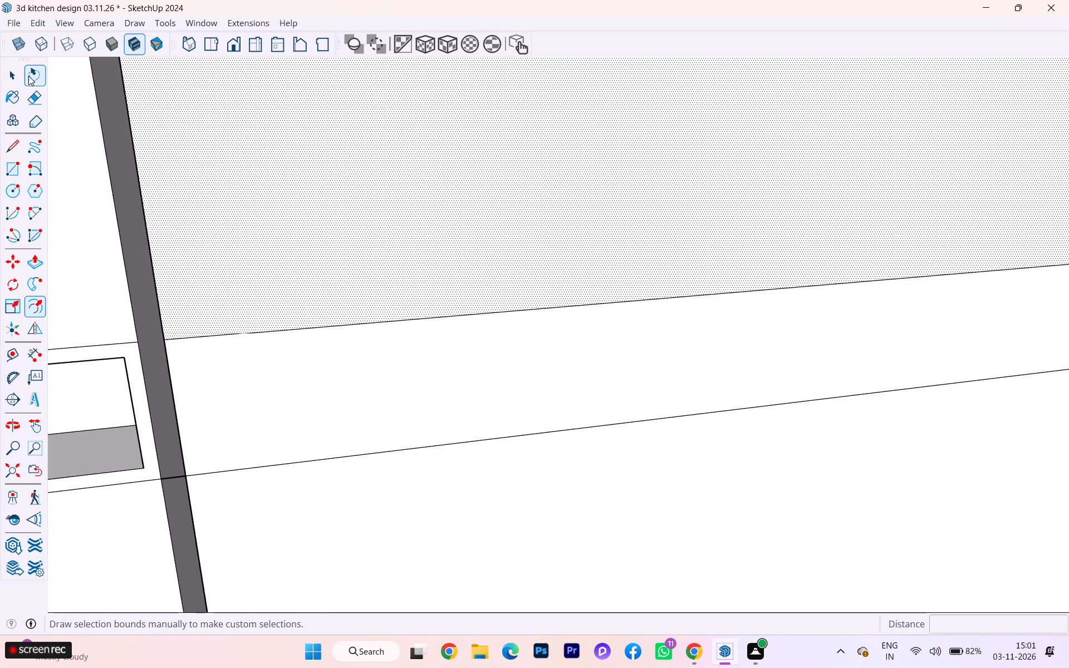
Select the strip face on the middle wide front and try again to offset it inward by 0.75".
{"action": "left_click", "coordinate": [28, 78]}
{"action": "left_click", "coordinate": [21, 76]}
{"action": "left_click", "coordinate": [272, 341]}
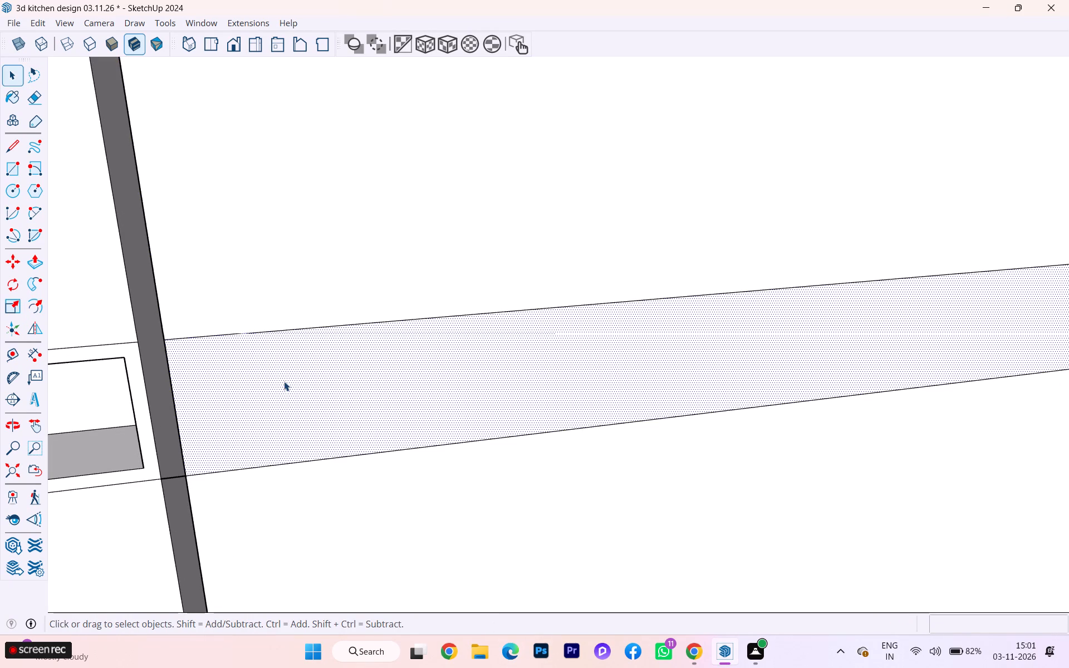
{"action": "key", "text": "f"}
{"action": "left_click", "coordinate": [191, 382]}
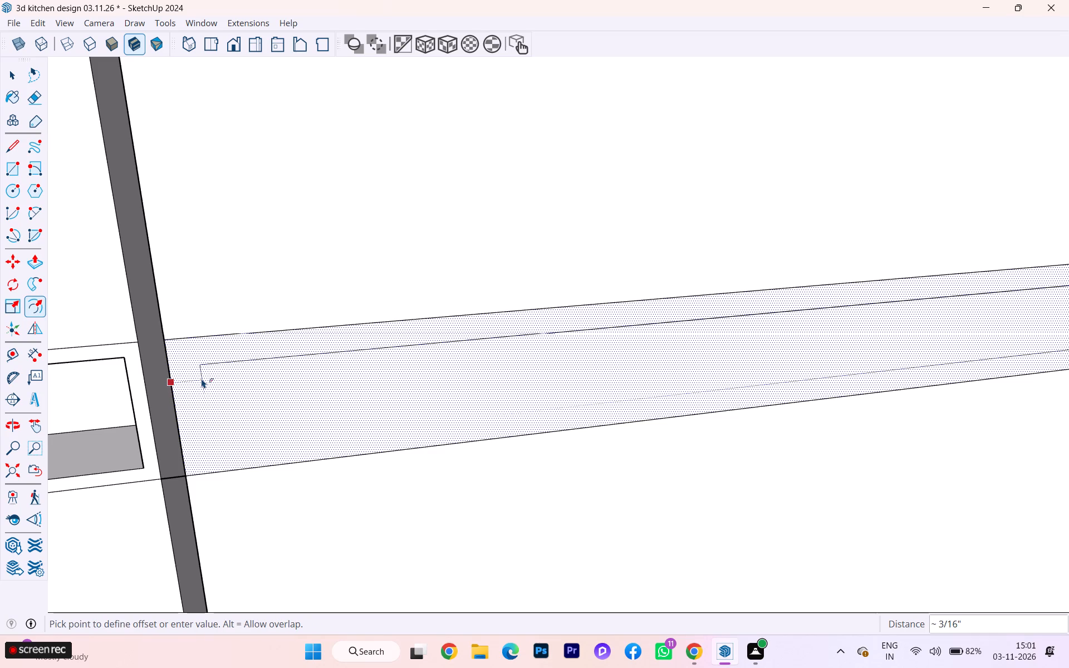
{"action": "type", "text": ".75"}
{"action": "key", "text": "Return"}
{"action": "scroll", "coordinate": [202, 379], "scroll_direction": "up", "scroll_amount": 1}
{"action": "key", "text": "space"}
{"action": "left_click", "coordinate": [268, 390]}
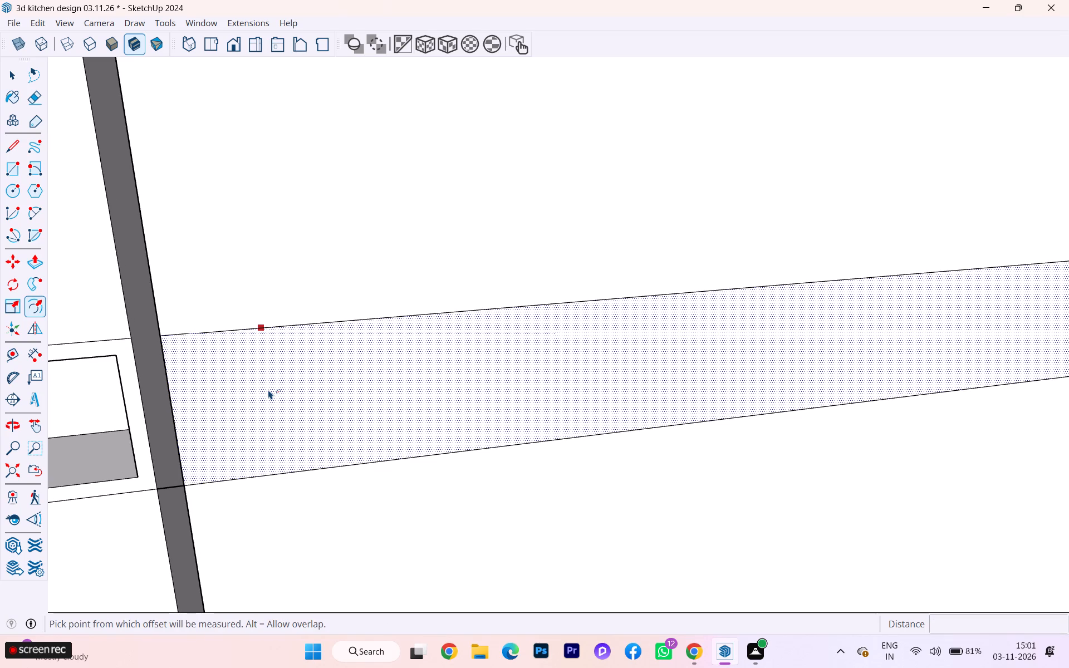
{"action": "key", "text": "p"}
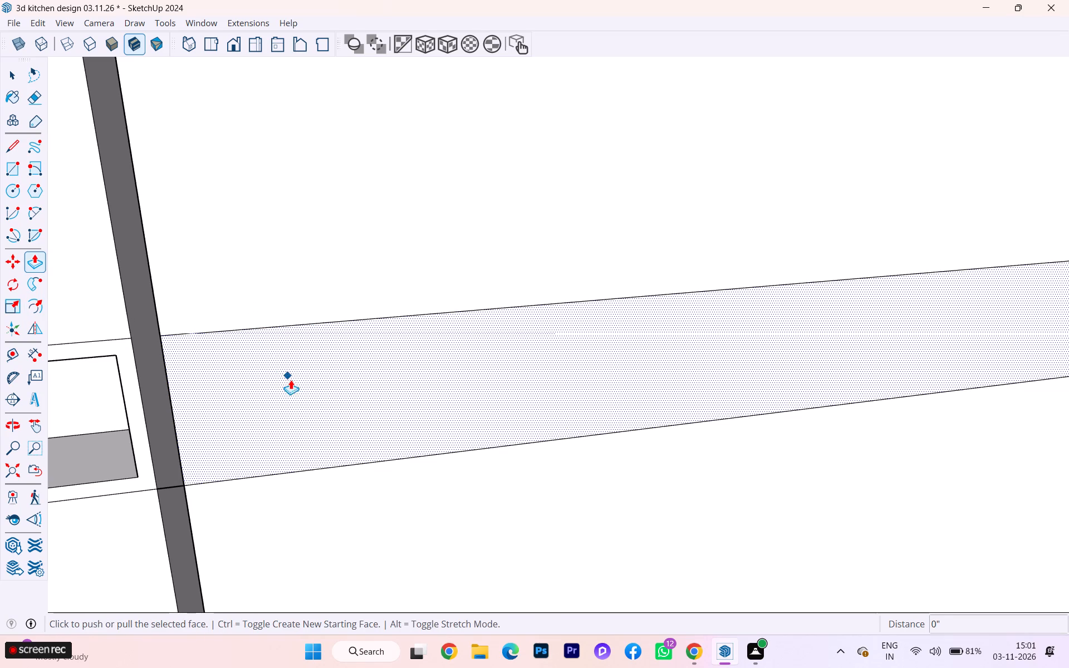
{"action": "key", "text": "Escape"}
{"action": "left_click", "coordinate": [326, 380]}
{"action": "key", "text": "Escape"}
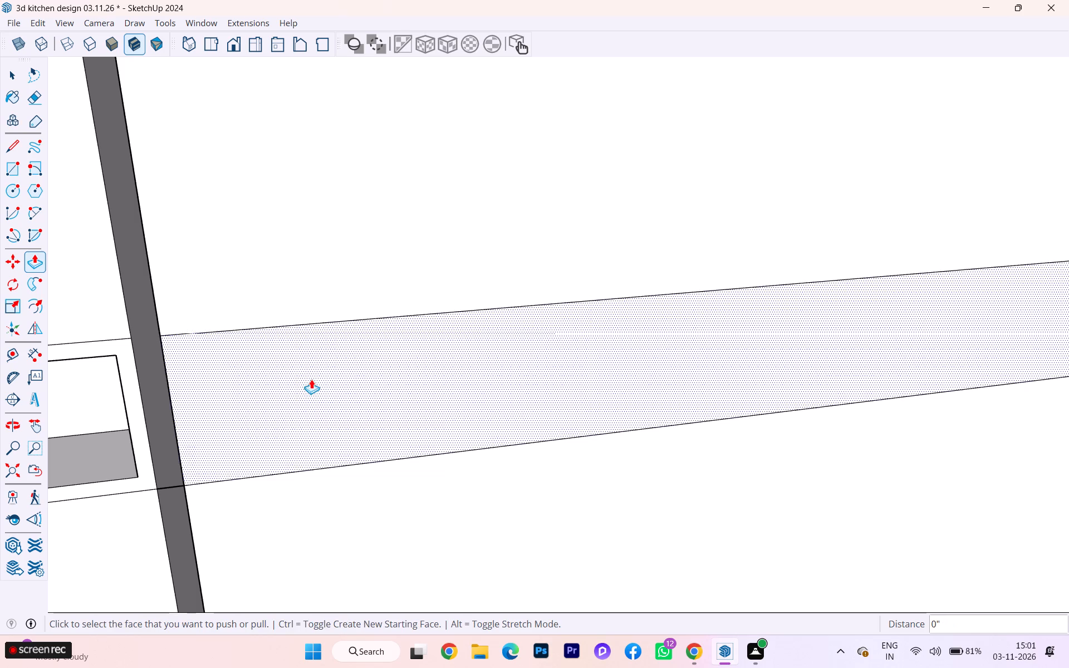
Inspect the end of the recessed groove where it meets the strip on the middle wide front.
{"action": "scroll", "coordinate": [307, 384], "scroll_direction": "down", "scroll_amount": 19}
{"action": "scroll", "coordinate": [307, 410], "scroll_direction": "up", "scroll_amount": 3}
{"action": "scroll", "coordinate": [307, 410], "scroll_direction": "down", "scroll_amount": 10}
{"action": "scroll", "coordinate": [319, 420], "scroll_direction": "up", "scroll_amount": 3}
{"action": "scroll", "coordinate": [319, 421], "scroll_direction": "down", "scroll_amount": 1}
{"action": "scroll", "coordinate": [320, 421], "scroll_direction": "up", "scroll_amount": 1}
{"action": "scroll", "coordinate": [326, 419], "scroll_direction": "down", "scroll_amount": 2}
{"action": "middle_click_drag", "start_coordinate": [328, 419], "coordinate": [427, 433]}
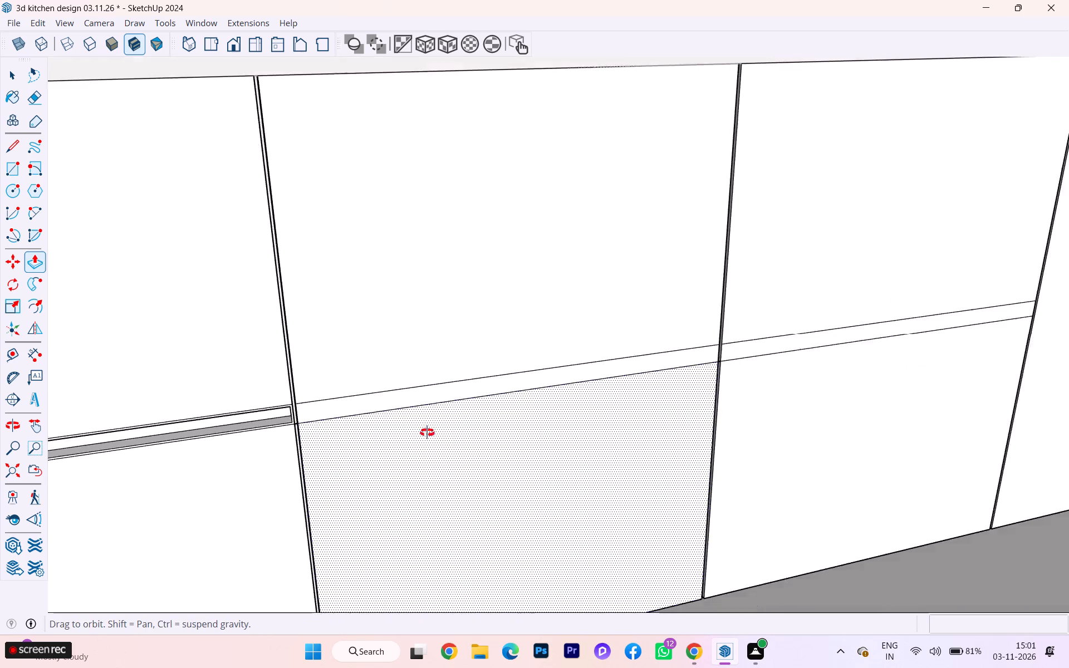
{"action": "middle_click_drag", "start_coordinate": [427, 433], "coordinate": [478, 451]}
{"action": "scroll", "coordinate": [303, 460], "scroll_direction": "up", "scroll_amount": 3}
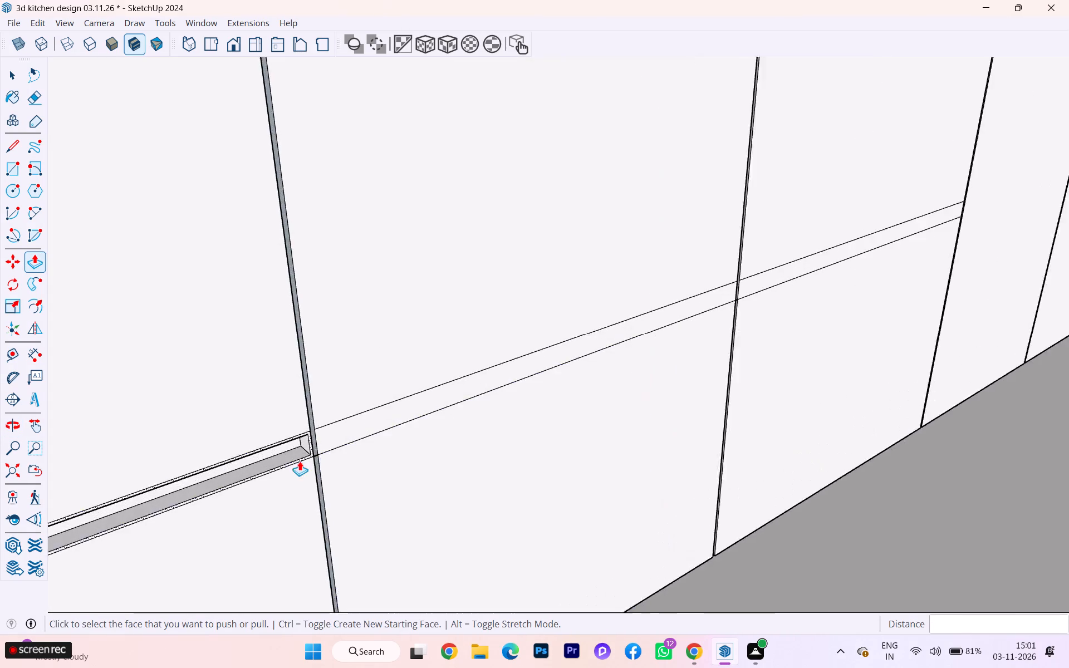
Erase the short stray edge crossing the vertical gap between the recessed groove and the middle wide front's strip.
{"action": "scroll", "coordinate": [300, 461], "scroll_direction": "up", "scroll_amount": 6}
{"action": "scroll", "coordinate": [349, 417], "scroll_direction": "down", "scroll_amount": 1}
{"action": "scroll", "coordinate": [349, 417], "scroll_direction": "up", "scroll_amount": 1}
{"action": "scroll", "coordinate": [349, 417], "scroll_direction": "down", "scroll_amount": 3}
{"action": "scroll", "coordinate": [349, 417], "scroll_direction": "up", "scroll_amount": 11}
{"action": "scroll", "coordinate": [322, 468], "scroll_direction": "down", "scroll_amount": 3}
{"action": "scroll", "coordinate": [322, 468], "scroll_direction": "up", "scroll_amount": 3}
{"action": "scroll", "coordinate": [323, 470], "scroll_direction": "down", "scroll_amount": 2}
{"action": "scroll", "coordinate": [324, 472], "scroll_direction": "up", "scroll_amount": 3}
{"action": "key", "text": "space"}
{"action": "scroll", "coordinate": [310, 507], "scroll_direction": "down", "scroll_amount": 4}
{"action": "scroll", "coordinate": [310, 507], "scroll_direction": "up", "scroll_amount": 1}
{"action": "scroll", "coordinate": [310, 507], "scroll_direction": "down", "scroll_amount": 4}
{"action": "scroll", "coordinate": [310, 507], "scroll_direction": "up", "scroll_amount": 3}
{"action": "scroll", "coordinate": [310, 507], "scroll_direction": "down", "scroll_amount": 1}
{"action": "scroll", "coordinate": [310, 507], "scroll_direction": "up", "scroll_amount": 5}
{"action": "scroll", "coordinate": [271, 404], "scroll_direction": "down", "scroll_amount": 2}
{"action": "scroll", "coordinate": [271, 403], "scroll_direction": "up", "scroll_amount": 2}
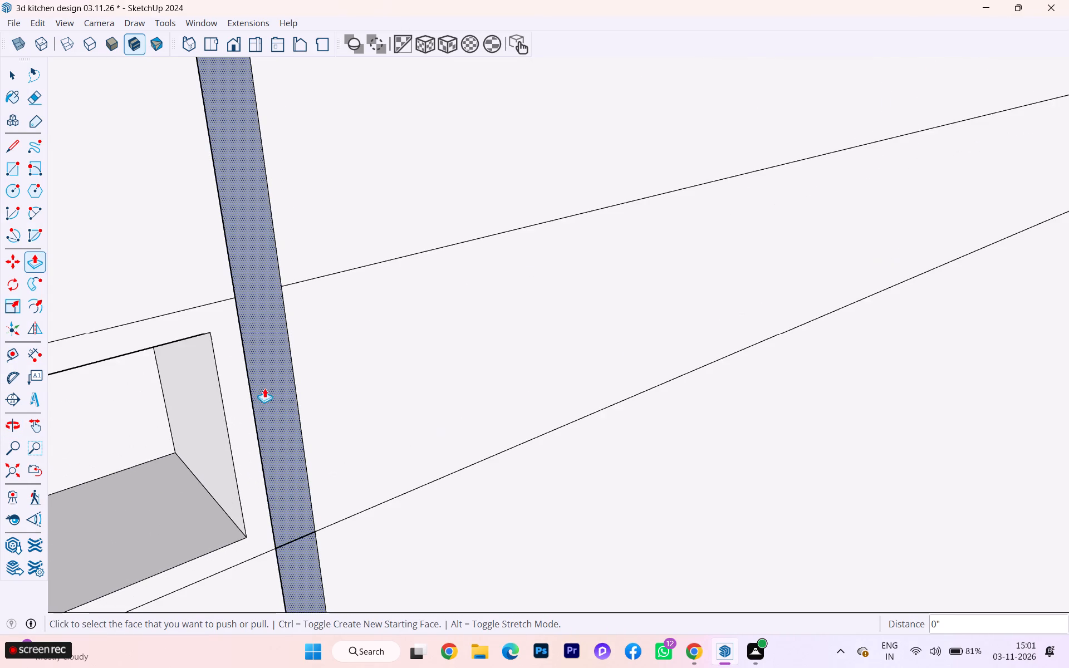
{"action": "key", "text": "e"}
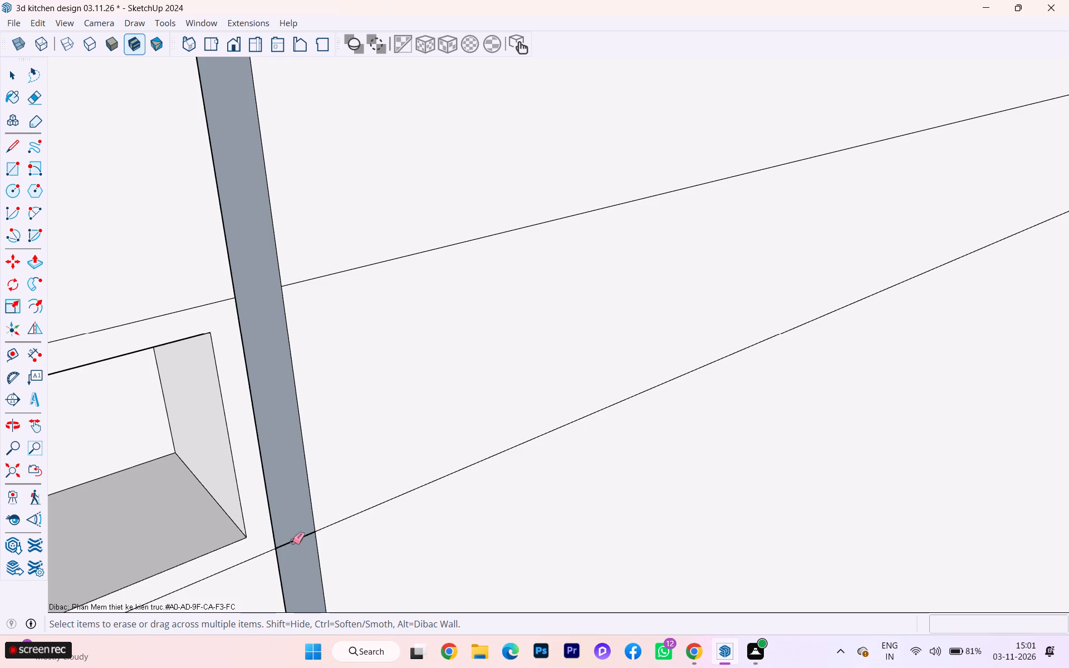
{"action": "left_click", "coordinate": [292, 541]}
{"action": "key", "text": "space"}
Erase the matching stray edge across the vertical gap at the far end of the middle wide front's strip.
{"action": "scroll", "coordinate": [200, 372], "scroll_direction": "up", "scroll_amount": 3}
{"action": "scroll", "coordinate": [189, 373], "scroll_direction": "down", "scroll_amount": 8}
{"action": "scroll", "coordinate": [138, 384], "scroll_direction": "up", "scroll_amount": 1}
{"action": "scroll", "coordinate": [138, 384], "scroll_direction": "down", "scroll_amount": 1}
{"action": "scroll", "coordinate": [138, 384], "scroll_direction": "up", "scroll_amount": 1}
{"action": "scroll", "coordinate": [138, 384], "scroll_direction": "down", "scroll_amount": 3}
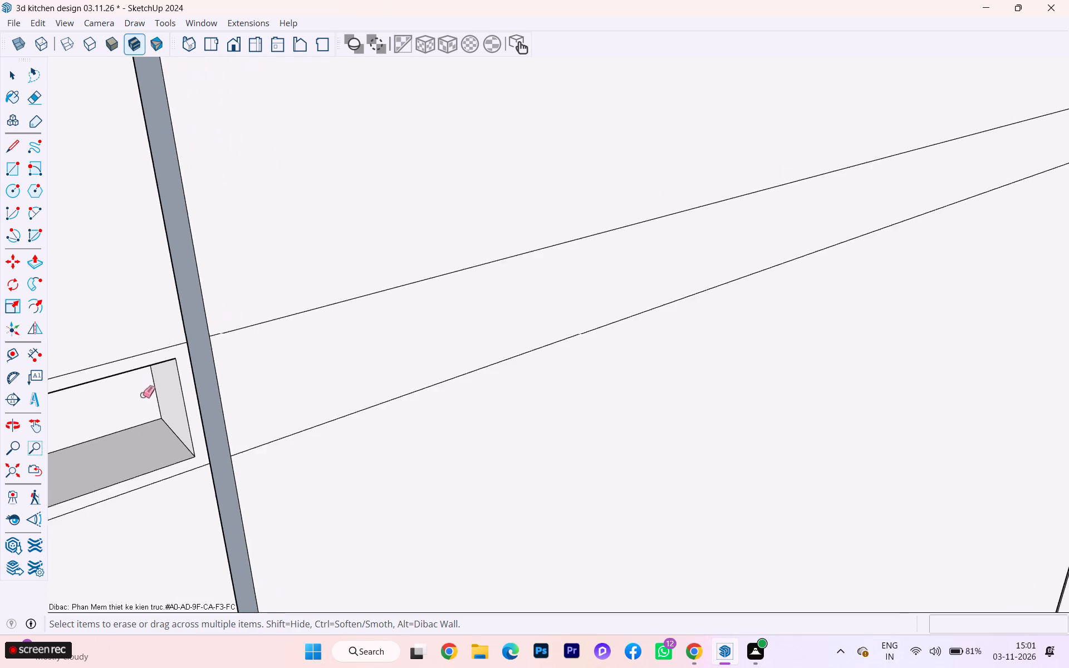
{"action": "scroll", "coordinate": [143, 395], "scroll_direction": "down", "scroll_amount": 4}
{"action": "scroll", "coordinate": [150, 416], "scroll_direction": "up", "scroll_amount": 1}
{"action": "scroll", "coordinate": [150, 417], "scroll_direction": "down", "scroll_amount": 6}
{"action": "scroll", "coordinate": [170, 464], "scroll_direction": "down", "scroll_amount": 5}
{"action": "scroll", "coordinate": [171, 470], "scroll_direction": "up", "scroll_amount": 1}
{"action": "scroll", "coordinate": [171, 470], "scroll_direction": "down", "scroll_amount": 5}
{"action": "scroll", "coordinate": [730, 310], "scroll_direction": "up", "scroll_amount": 6}
{"action": "scroll", "coordinate": [784, 277], "scroll_direction": "down", "scroll_amount": 2}
{"action": "scroll", "coordinate": [780, 273], "scroll_direction": "up", "scroll_amount": 1}
{"action": "scroll", "coordinate": [638, 241], "scroll_direction": "up", "scroll_amount": 3}
{"action": "scroll", "coordinate": [630, 237], "scroll_direction": "down", "scroll_amount": 1}
{"action": "scroll", "coordinate": [630, 237], "scroll_direction": "up", "scroll_amount": 4}
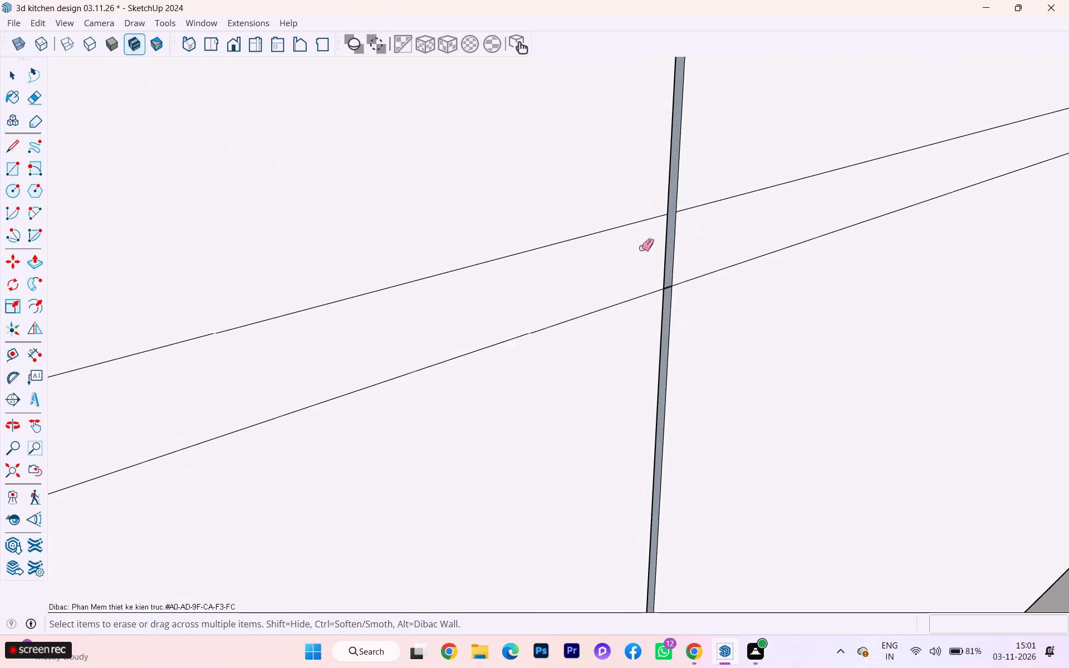
{"action": "scroll", "coordinate": [648, 249], "scroll_direction": "up", "scroll_amount": 4}
{"action": "left_click", "coordinate": [677, 307]}
Examine the rest of the strip along the following front and its far vertical gap for leftover crossing edges.
{"action": "scroll", "coordinate": [533, 286], "scroll_direction": "down", "scroll_amount": 1}
{"action": "scroll", "coordinate": [527, 287], "scroll_direction": "up", "scroll_amount": 1}
{"action": "scroll", "coordinate": [526, 287], "scroll_direction": "down", "scroll_amount": 5}
{"action": "scroll", "coordinate": [517, 287], "scroll_direction": "up", "scroll_amount": 2}
{"action": "scroll", "coordinate": [515, 286], "scroll_direction": "down", "scroll_amount": 1}
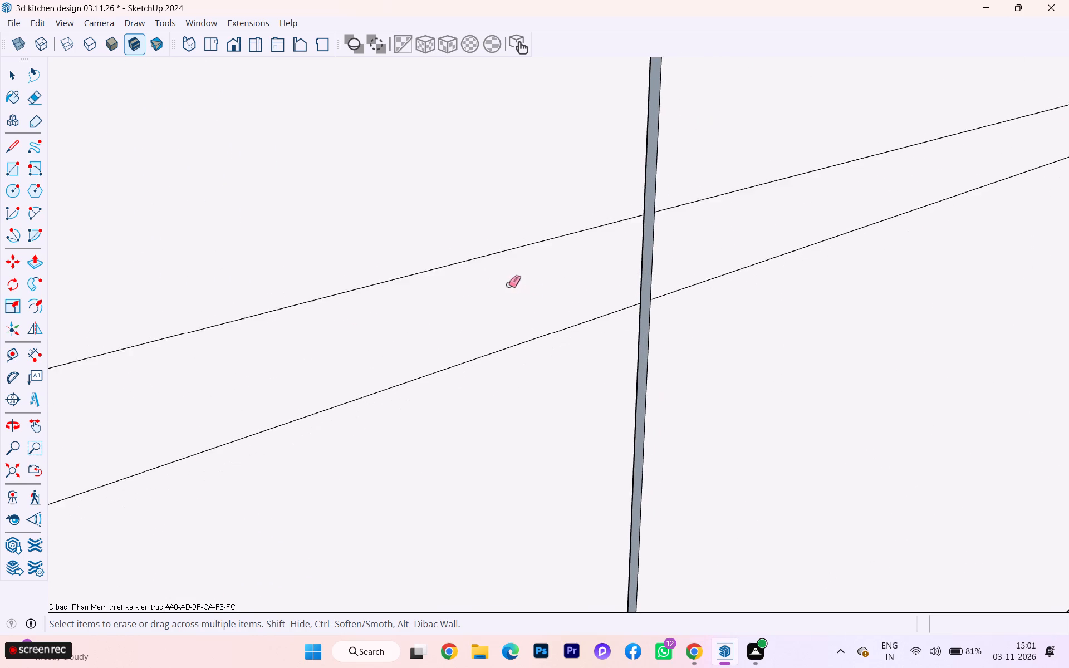
{"action": "scroll", "coordinate": [509, 298], "scroll_direction": "down", "scroll_amount": 2}
{"action": "scroll", "coordinate": [513, 306], "scroll_direction": "up", "scroll_amount": 1}
{"action": "scroll", "coordinate": [513, 306], "scroll_direction": "down", "scroll_amount": 7}
{"action": "scroll", "coordinate": [513, 306], "scroll_direction": "up", "scroll_amount": 1}
{"action": "scroll", "coordinate": [517, 309], "scroll_direction": "down", "scroll_amount": 6}
{"action": "scroll", "coordinate": [521, 311], "scroll_direction": "up", "scroll_amount": 1}
{"action": "scroll", "coordinate": [522, 311], "scroll_direction": "down", "scroll_amount": 2}
{"action": "scroll", "coordinate": [522, 312], "scroll_direction": "up", "scroll_amount": 1}
{"action": "scroll", "coordinate": [500, 313], "scroll_direction": "down", "scroll_amount": 2}
{"action": "scroll", "coordinate": [500, 313], "scroll_direction": "up", "scroll_amount": 1}
{"action": "scroll", "coordinate": [500, 313], "scroll_direction": "down", "scroll_amount": 8}
{"action": "scroll", "coordinate": [972, 187], "scroll_direction": "up", "scroll_amount": 2}
{"action": "scroll", "coordinate": [975, 185], "scroll_direction": "down", "scroll_amount": 1}
{"action": "scroll", "coordinate": [975, 185], "scroll_direction": "up", "scroll_amount": 6}
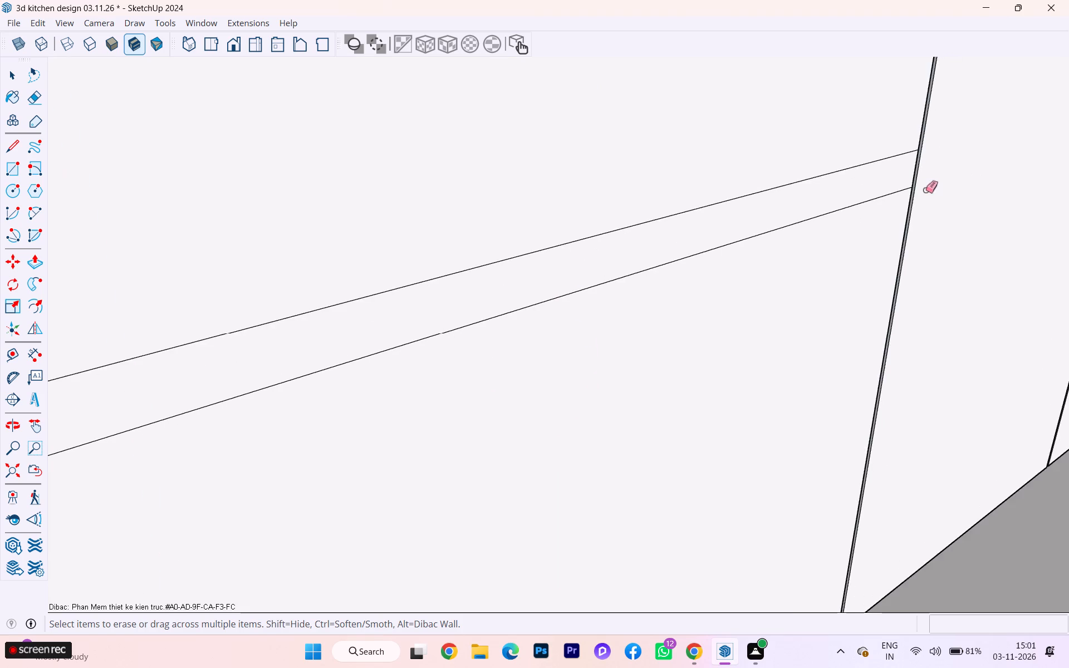
{"action": "scroll", "coordinate": [925, 190], "scroll_direction": "up", "scroll_amount": 2}
{"action": "scroll", "coordinate": [922, 191], "scroll_direction": "down", "scroll_amount": 1}
{"action": "scroll", "coordinate": [915, 195], "scroll_direction": "up", "scroll_amount": 3}
{"action": "scroll", "coordinate": [904, 189], "scroll_direction": "down", "scroll_amount": 2}
{"action": "scroll", "coordinate": [904, 189], "scroll_direction": "up", "scroll_amount": 9}
{"action": "scroll", "coordinate": [938, 160], "scroll_direction": "down", "scroll_amount": 1}
{"action": "scroll", "coordinate": [938, 160], "scroll_direction": "up", "scroll_amount": 5}
{"action": "scroll", "coordinate": [938, 160], "scroll_direction": "down", "scroll_amount": 3}
{"action": "scroll", "coordinate": [938, 160], "scroll_direction": "up", "scroll_amount": 3}
{"action": "scroll", "coordinate": [938, 160], "scroll_direction": "down", "scroll_amount": 1}
{"action": "scroll", "coordinate": [1003, 214], "scroll_direction": "down", "scroll_amount": 3}
{"action": "scroll", "coordinate": [1007, 222], "scroll_direction": "up", "scroll_amount": 5}
{"action": "scroll", "coordinate": [1008, 224], "scroll_direction": "down", "scroll_amount": 1}
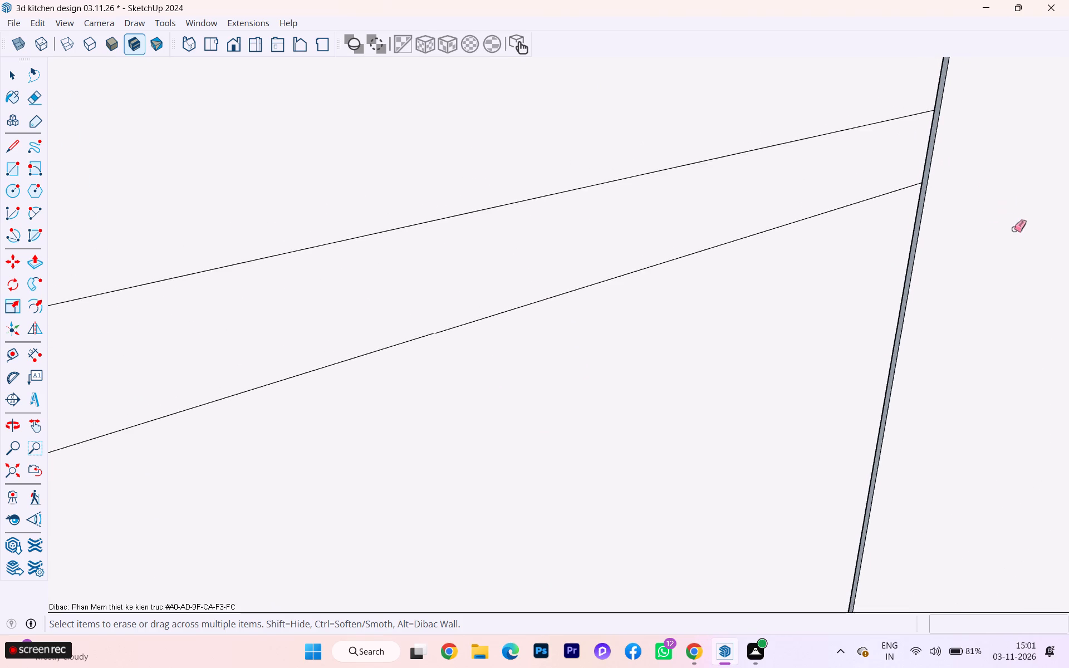
{"action": "scroll", "coordinate": [1014, 229], "scroll_direction": "down", "scroll_amount": 1}
{"action": "scroll", "coordinate": [855, 236], "scroll_direction": "up", "scroll_amount": 2}
{"action": "scroll", "coordinate": [852, 237], "scroll_direction": "down", "scroll_amount": 2}
{"action": "scroll", "coordinate": [847, 238], "scroll_direction": "up", "scroll_amount": 7}
{"action": "scroll", "coordinate": [847, 238], "scroll_direction": "down", "scroll_amount": 3}
{"action": "scroll", "coordinate": [847, 238], "scroll_direction": "up", "scroll_amount": 2}
{"action": "scroll", "coordinate": [889, 237], "scroll_direction": "down", "scroll_amount": 1}
{"action": "scroll", "coordinate": [893, 239], "scroll_direction": "up", "scroll_amount": 2}
{"action": "scroll", "coordinate": [898, 242], "scroll_direction": "down", "scroll_amount": 3}
{"action": "scroll", "coordinate": [901, 243], "scroll_direction": "up", "scroll_amount": 2}
{"action": "scroll", "coordinate": [906, 244], "scroll_direction": "down", "scroll_amount": 1}
{"action": "scroll", "coordinate": [1068, 243], "scroll_direction": "down", "scroll_amount": 6}
{"action": "scroll", "coordinate": [838, 220], "scroll_direction": "down", "scroll_amount": 6}
{"action": "scroll", "coordinate": [836, 221], "scroll_direction": "up", "scroll_amount": 3}
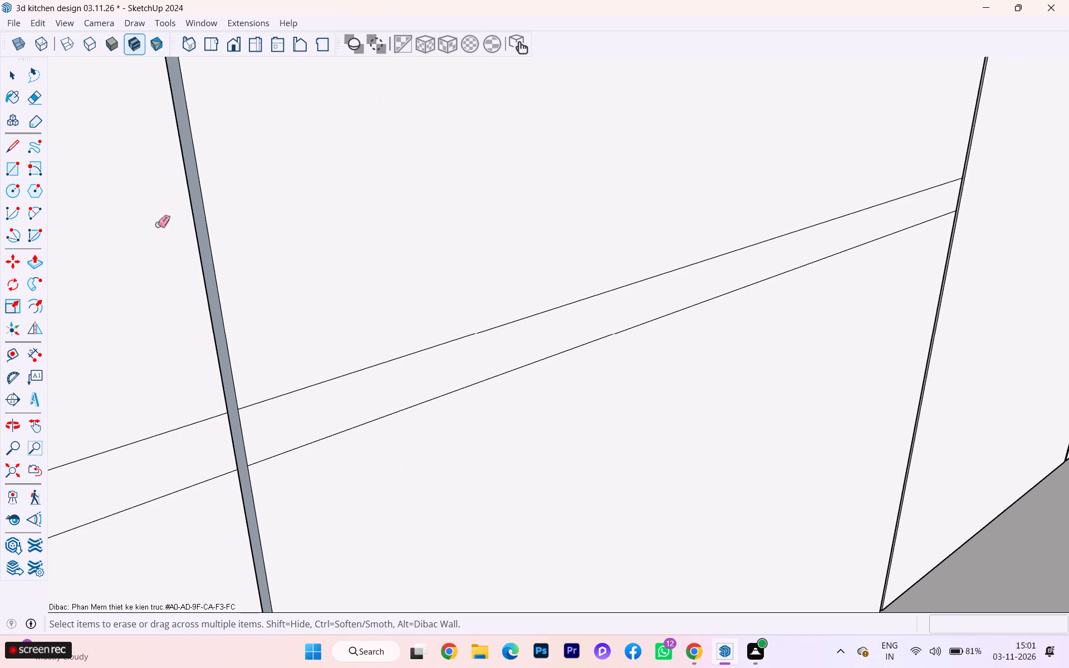
Offset the strip face on the front just beyond the middle wide one inward by 1/8".
{"action": "left_click", "coordinate": [18, 82]}
{"action": "left_click", "coordinate": [263, 439]}
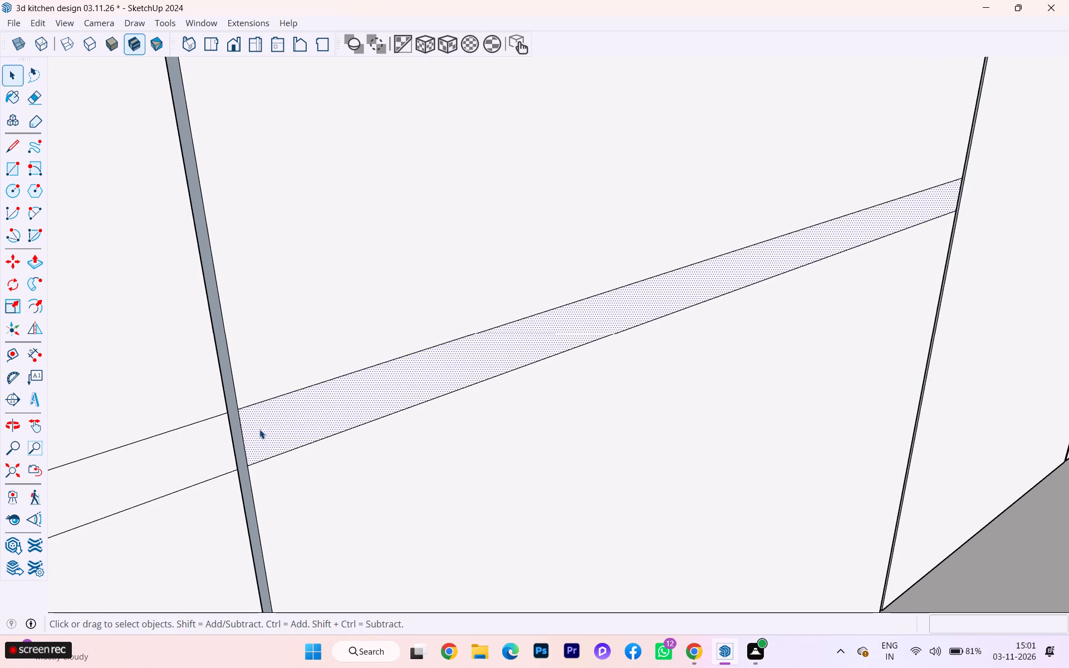
{"action": "key", "text": "f"}
{"action": "left_click", "coordinate": [247, 430]}
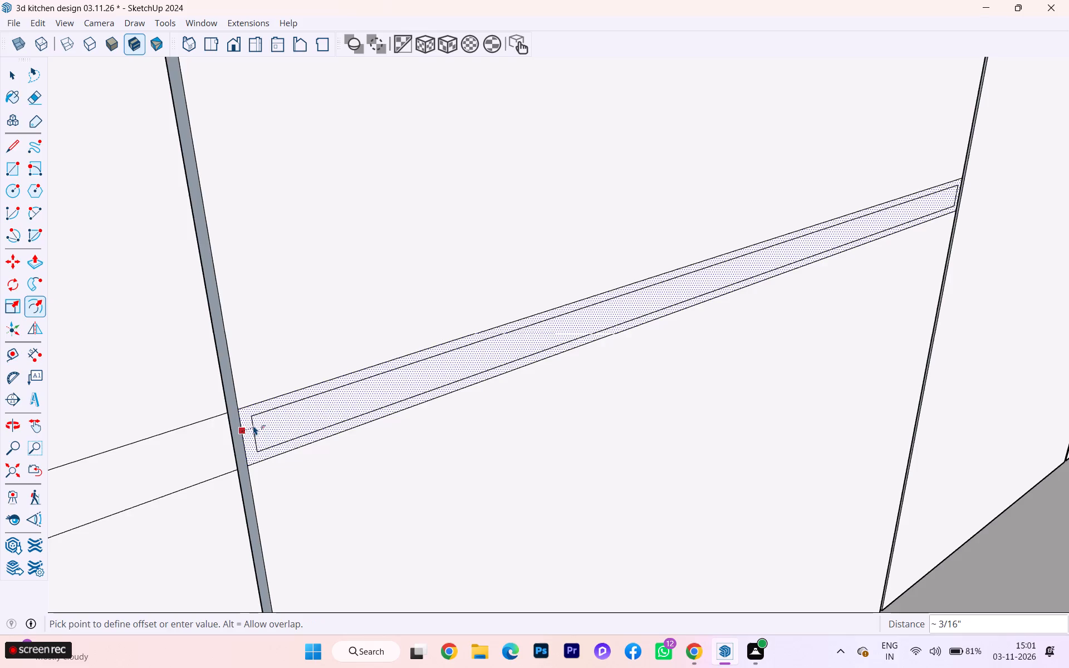
{"action": "type", "text": "1/8"}
{"action": "key", "text": "Return"}
Recess the inner face of that offset strip into the cabinet front by 0.75" with Push/Pull.
{"action": "scroll", "coordinate": [269, 411], "scroll_direction": "up", "scroll_amount": 2}
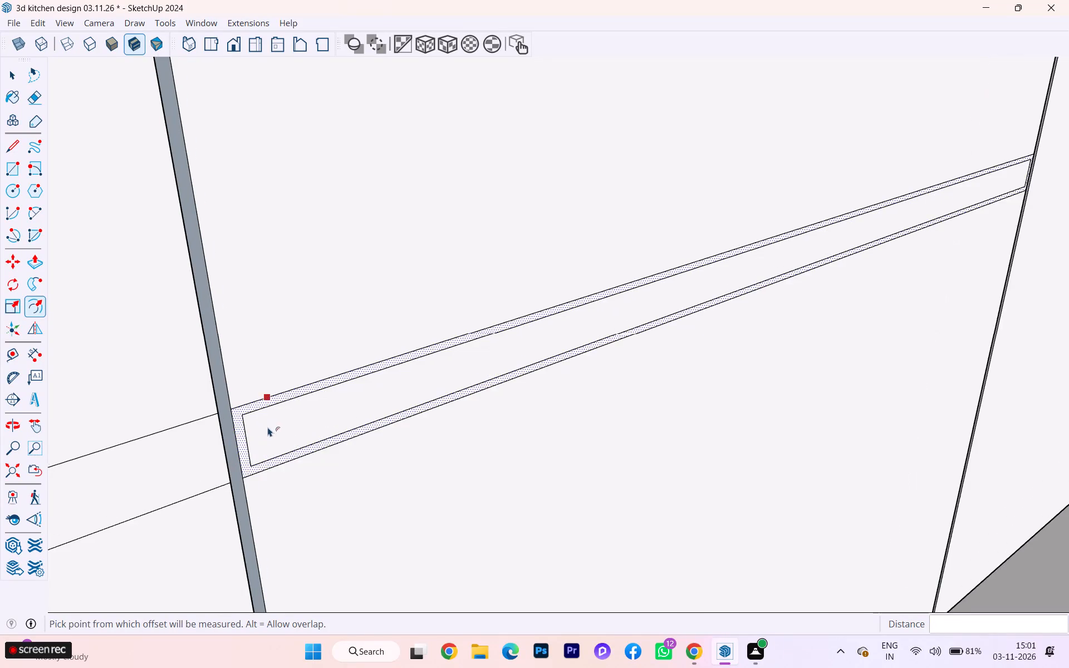
{"action": "scroll", "coordinate": [279, 432], "scroll_direction": "up", "scroll_amount": 6}
{"action": "key", "text": "p"}
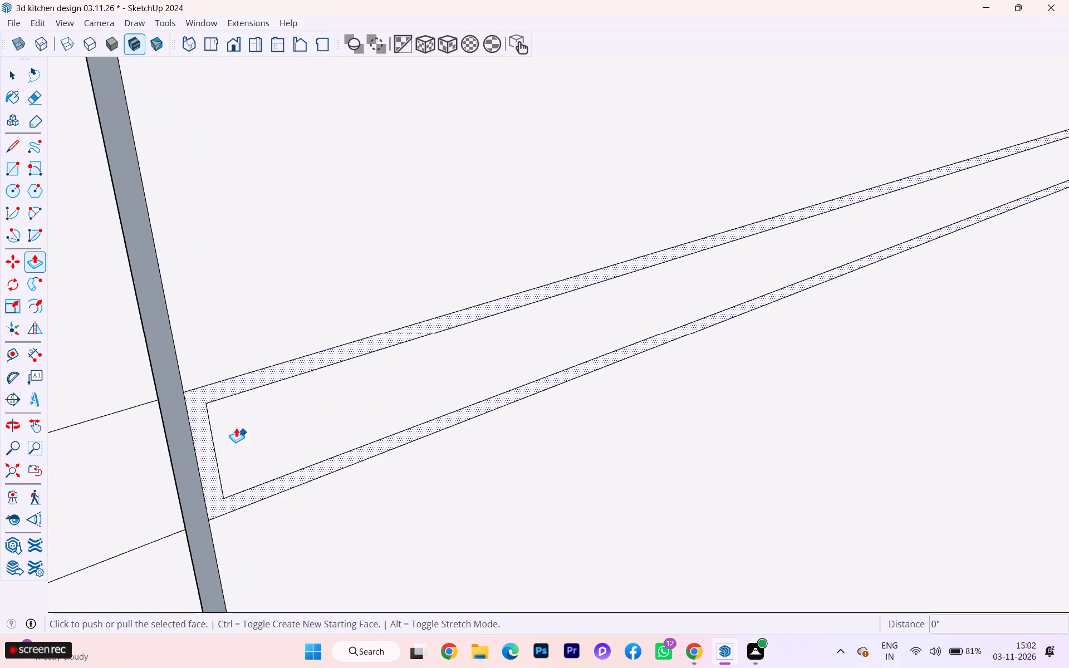
{"action": "left_click", "coordinate": [11, 70]}
{"action": "left_click", "coordinate": [276, 431]}
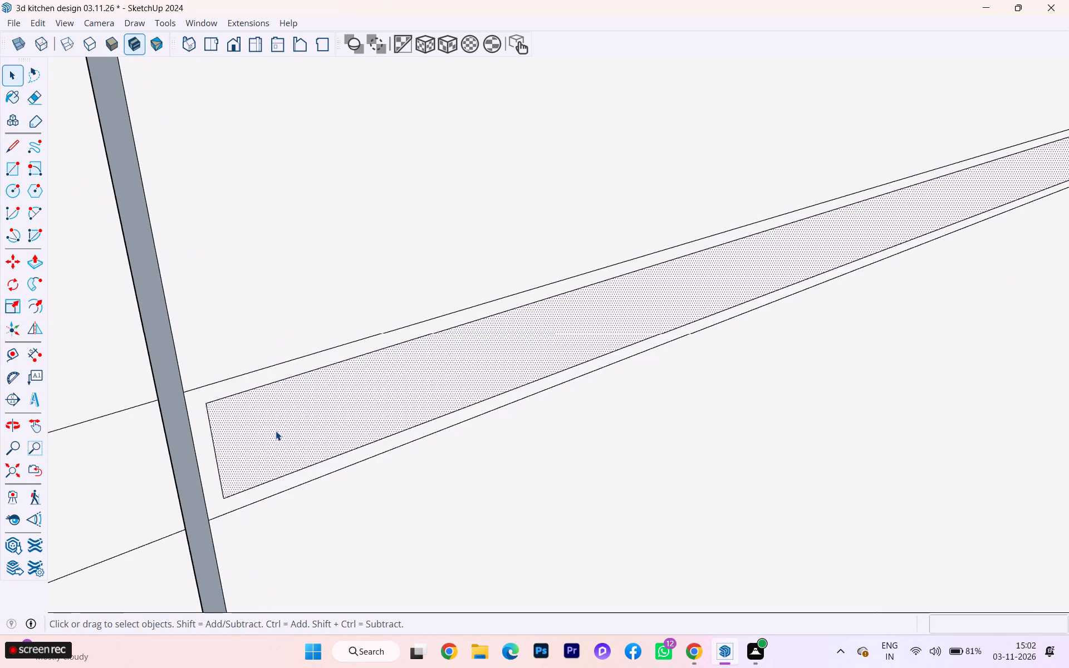
{"action": "key", "text": "p"}
{"action": "left_click", "coordinate": [276, 431]}
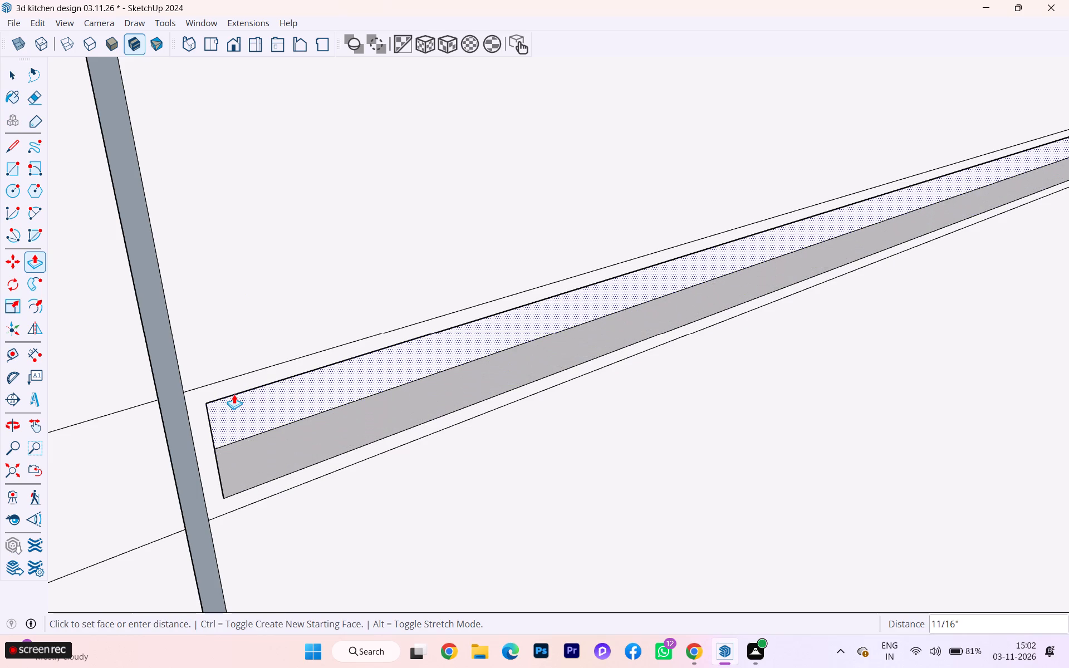
{"action": "type", "text": ".75"}
{"action": "key", "text": "Return"}
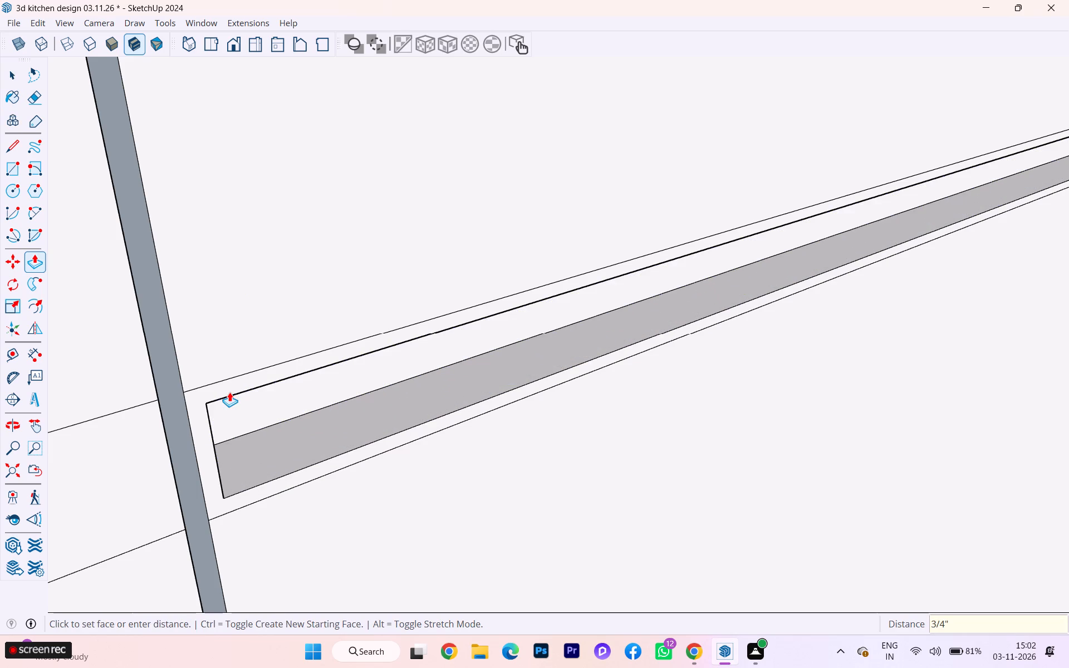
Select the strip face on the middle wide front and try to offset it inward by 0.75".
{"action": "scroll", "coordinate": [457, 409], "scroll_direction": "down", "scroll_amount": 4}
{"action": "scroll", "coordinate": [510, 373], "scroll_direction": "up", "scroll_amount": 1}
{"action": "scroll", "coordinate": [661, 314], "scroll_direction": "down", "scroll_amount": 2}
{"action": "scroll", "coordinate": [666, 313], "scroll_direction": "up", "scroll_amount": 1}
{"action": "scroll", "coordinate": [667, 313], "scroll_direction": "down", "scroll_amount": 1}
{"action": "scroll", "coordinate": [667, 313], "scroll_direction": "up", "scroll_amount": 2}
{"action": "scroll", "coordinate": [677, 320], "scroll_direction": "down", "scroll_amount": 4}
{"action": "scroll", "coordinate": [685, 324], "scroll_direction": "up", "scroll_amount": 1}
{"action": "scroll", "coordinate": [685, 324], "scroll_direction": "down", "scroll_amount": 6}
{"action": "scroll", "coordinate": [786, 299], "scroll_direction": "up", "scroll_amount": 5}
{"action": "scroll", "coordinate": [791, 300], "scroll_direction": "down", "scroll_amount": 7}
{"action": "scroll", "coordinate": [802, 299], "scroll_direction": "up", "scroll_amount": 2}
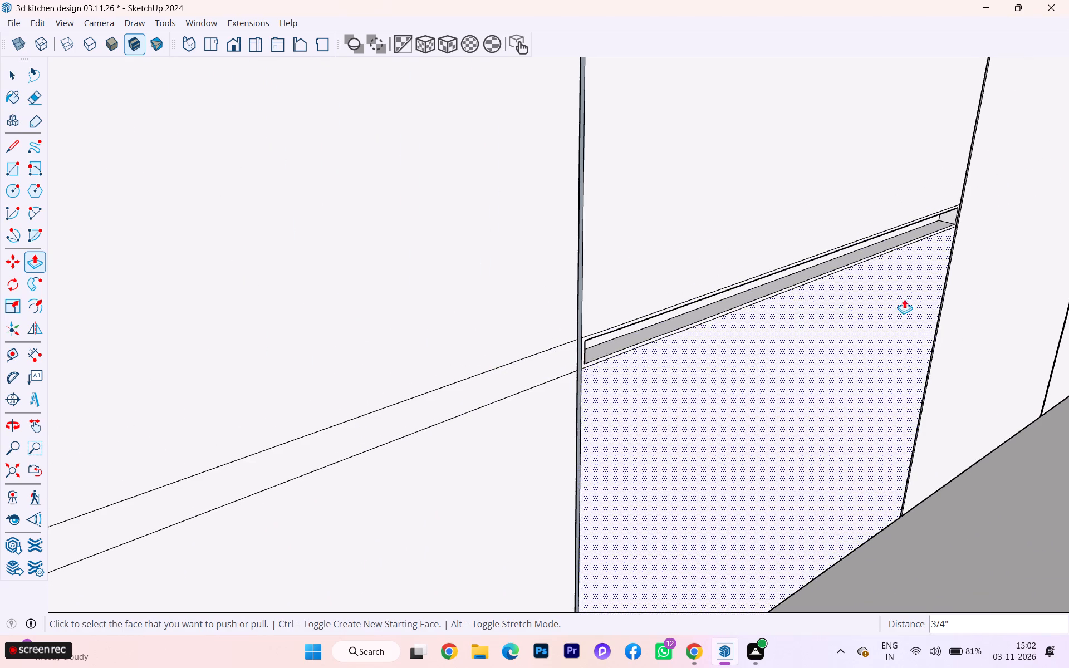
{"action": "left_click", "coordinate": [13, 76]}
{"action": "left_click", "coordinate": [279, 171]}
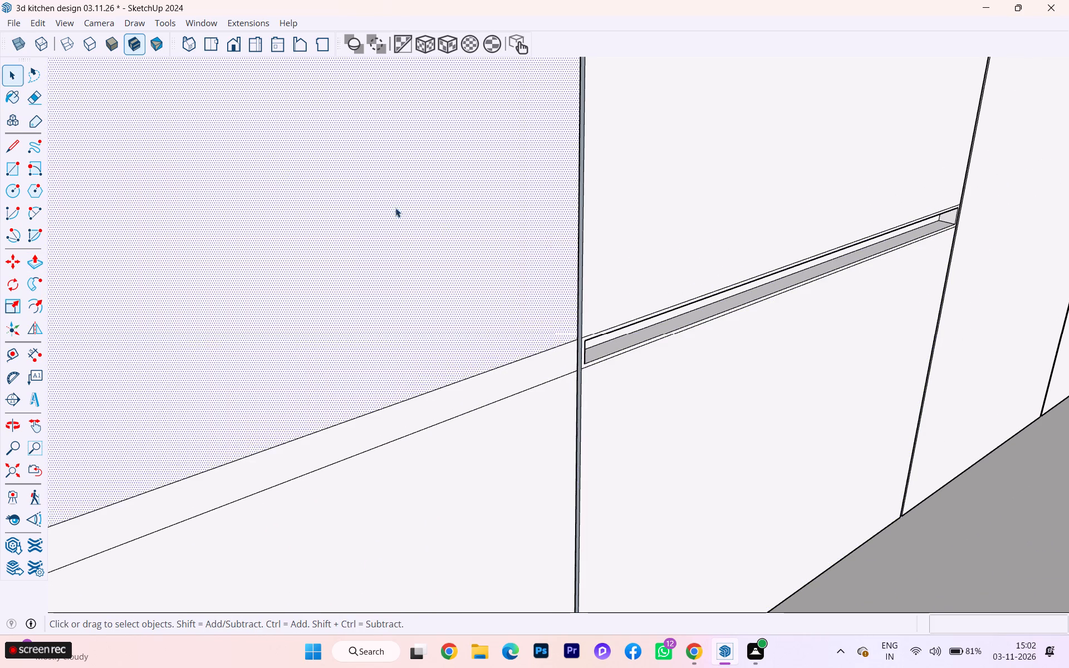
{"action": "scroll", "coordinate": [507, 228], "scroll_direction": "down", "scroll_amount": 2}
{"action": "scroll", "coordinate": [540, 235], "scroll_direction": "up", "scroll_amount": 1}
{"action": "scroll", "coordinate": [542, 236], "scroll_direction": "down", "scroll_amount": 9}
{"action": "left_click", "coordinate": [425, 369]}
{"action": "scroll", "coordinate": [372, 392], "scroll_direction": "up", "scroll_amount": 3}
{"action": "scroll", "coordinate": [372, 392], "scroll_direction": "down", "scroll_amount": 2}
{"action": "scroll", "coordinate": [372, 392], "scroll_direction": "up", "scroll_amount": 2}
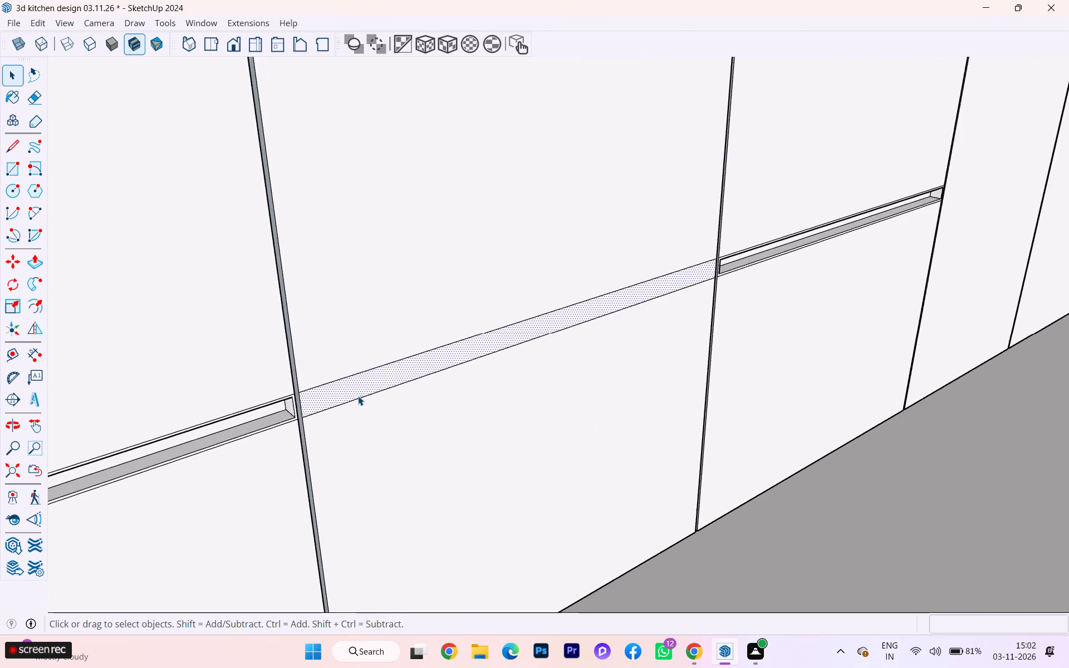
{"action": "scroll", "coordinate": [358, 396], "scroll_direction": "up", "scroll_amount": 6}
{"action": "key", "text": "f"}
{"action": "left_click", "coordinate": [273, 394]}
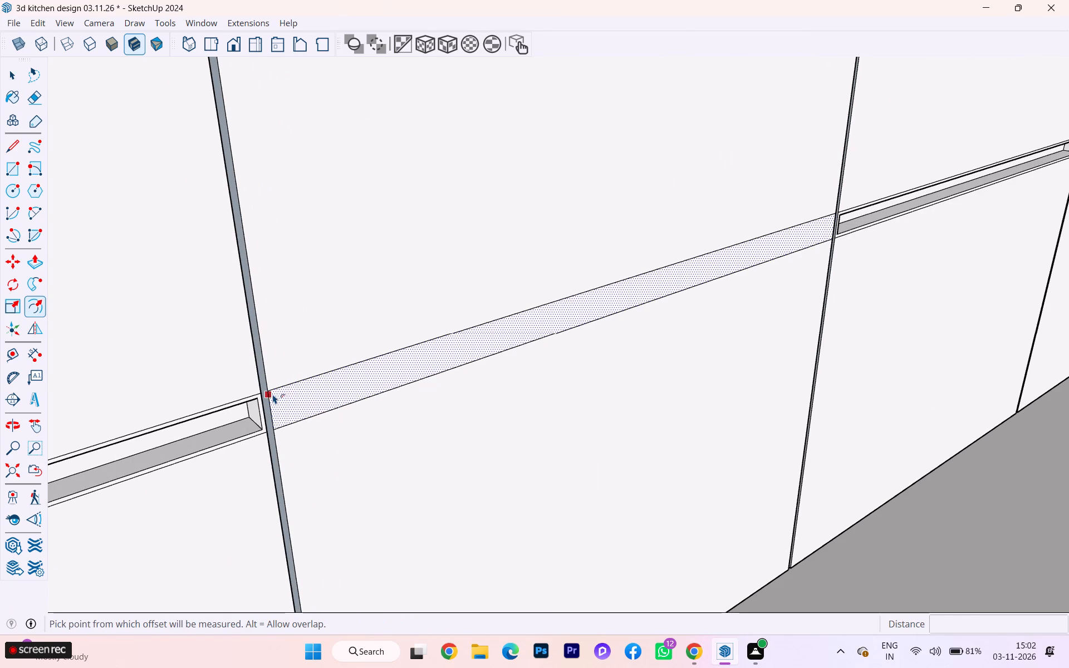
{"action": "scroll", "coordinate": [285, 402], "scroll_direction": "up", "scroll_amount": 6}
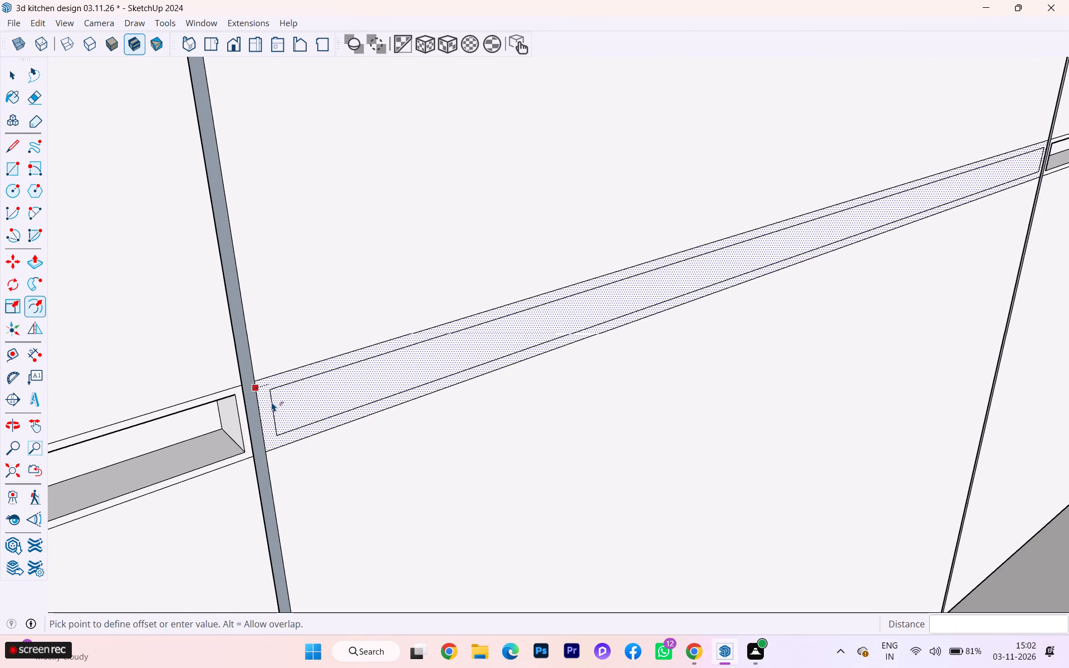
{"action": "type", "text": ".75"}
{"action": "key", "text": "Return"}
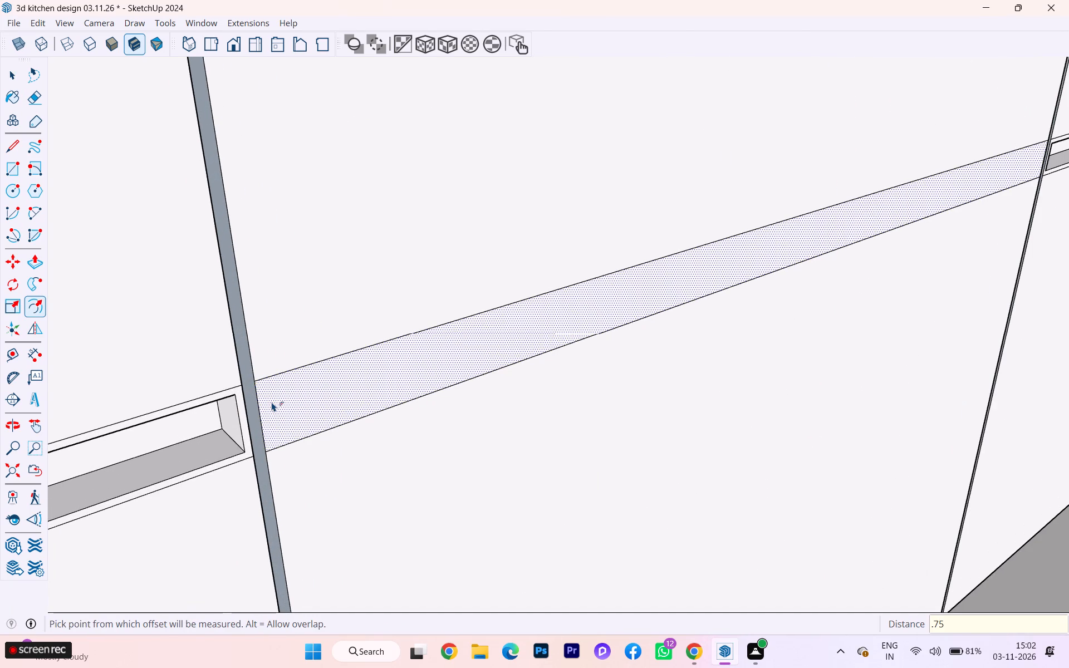
Offset the selected strip face on the middle wide front inward by about 1/8".
{"action": "scroll", "coordinate": [233, 405], "scroll_direction": "down", "scroll_amount": 2}
{"action": "scroll", "coordinate": [231, 423], "scroll_direction": "up", "scroll_amount": 2}
{"action": "scroll", "coordinate": [231, 426], "scroll_direction": "down", "scroll_amount": 1}
{"action": "scroll", "coordinate": [293, 415], "scroll_direction": "down", "scroll_amount": 12}
{"action": "scroll", "coordinate": [305, 407], "scroll_direction": "up", "scroll_amount": 2}
{"action": "scroll", "coordinate": [304, 406], "scroll_direction": "down", "scroll_amount": 1}
{"action": "left_click", "coordinate": [285, 413]}
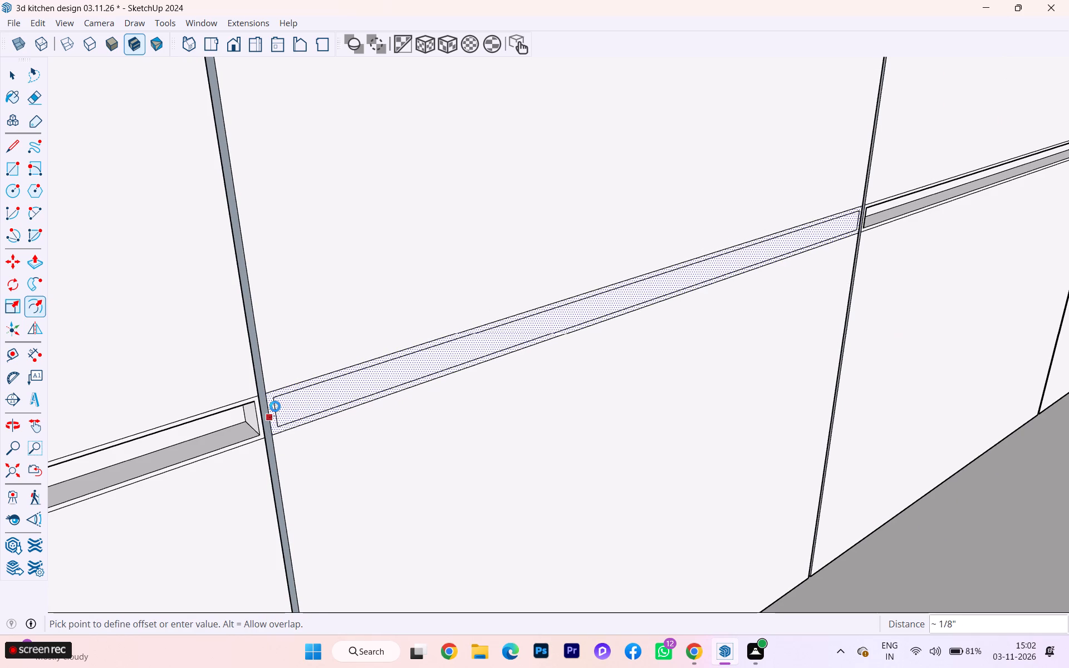
{"action": "scroll", "coordinate": [275, 406], "scroll_direction": "up", "scroll_amount": 1}
{"action": "scroll", "coordinate": [275, 406], "scroll_direction": "down", "scroll_amount": 1}
{"action": "scroll", "coordinate": [275, 406], "scroll_direction": "up", "scroll_amount": 5}
{"action": "scroll", "coordinate": [275, 406], "scroll_direction": "down", "scroll_amount": 1}
{"action": "scroll", "coordinate": [275, 406], "scroll_direction": "up", "scroll_amount": 13}
{"action": "scroll", "coordinate": [296, 403], "scroll_direction": "down", "scroll_amount": 1}
{"action": "scroll", "coordinate": [304, 403], "scroll_direction": "up", "scroll_amount": 3}
{"action": "scroll", "coordinate": [296, 399], "scroll_direction": "down", "scroll_amount": 1}
{"action": "scroll", "coordinate": [296, 399], "scroll_direction": "up", "scroll_amount": 1}
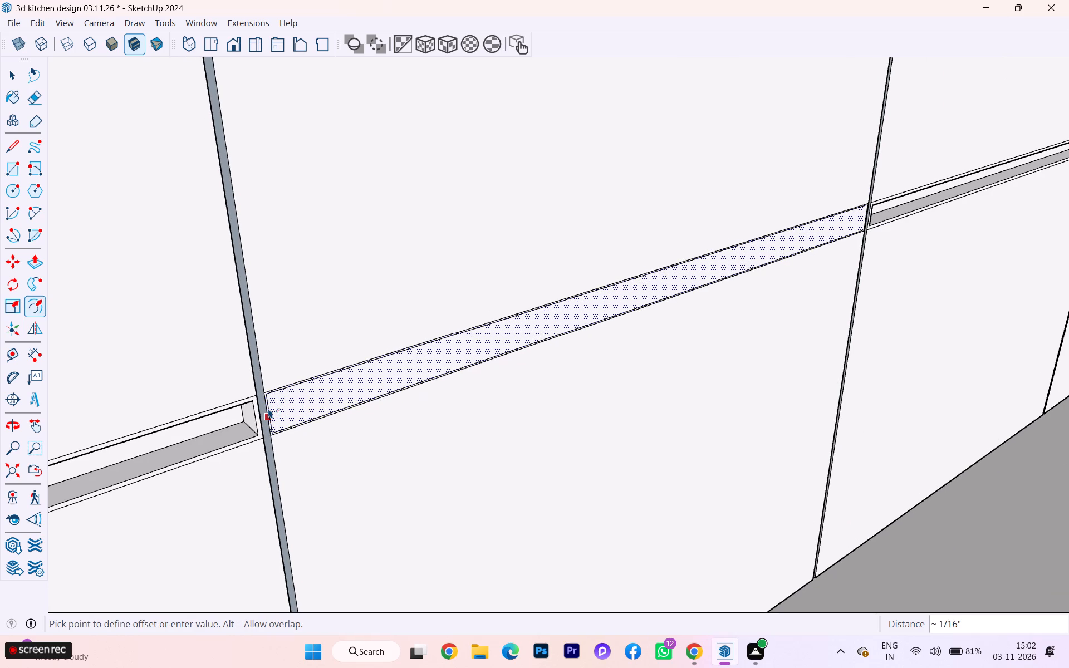
{"action": "left_click", "coordinate": [274, 409]}
{"action": "scroll", "coordinate": [310, 396], "scroll_direction": "up", "scroll_amount": 3}
{"action": "scroll", "coordinate": [311, 399], "scroll_direction": "down", "scroll_amount": 2}
{"action": "scroll", "coordinate": [312, 400], "scroll_direction": "up", "scroll_amount": 4}
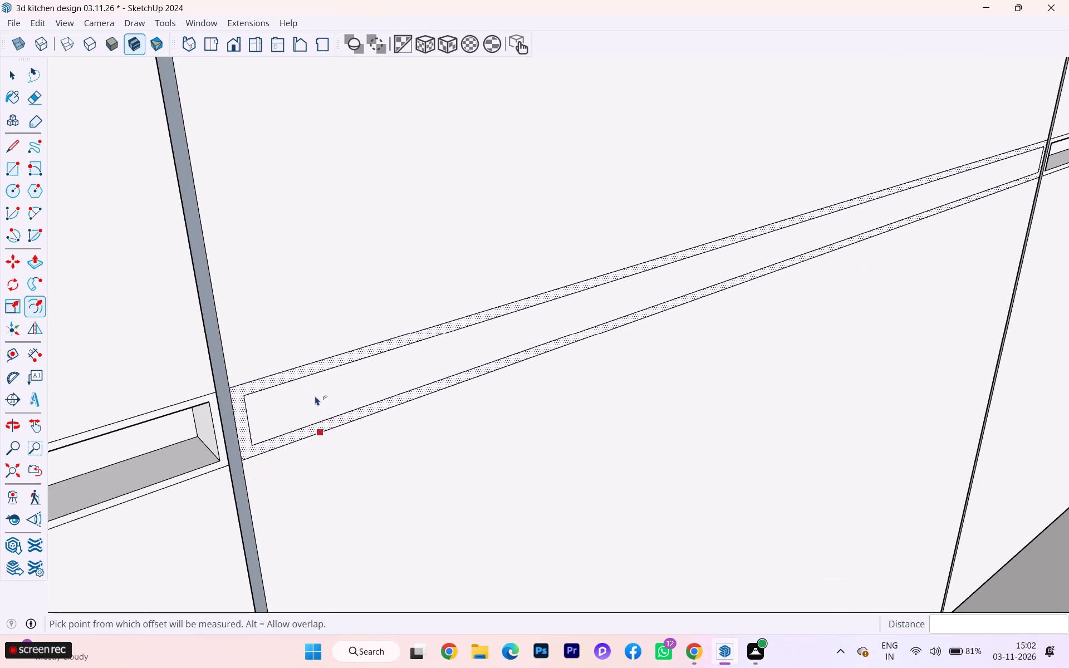
{"action": "left_click", "coordinate": [11, 68]}
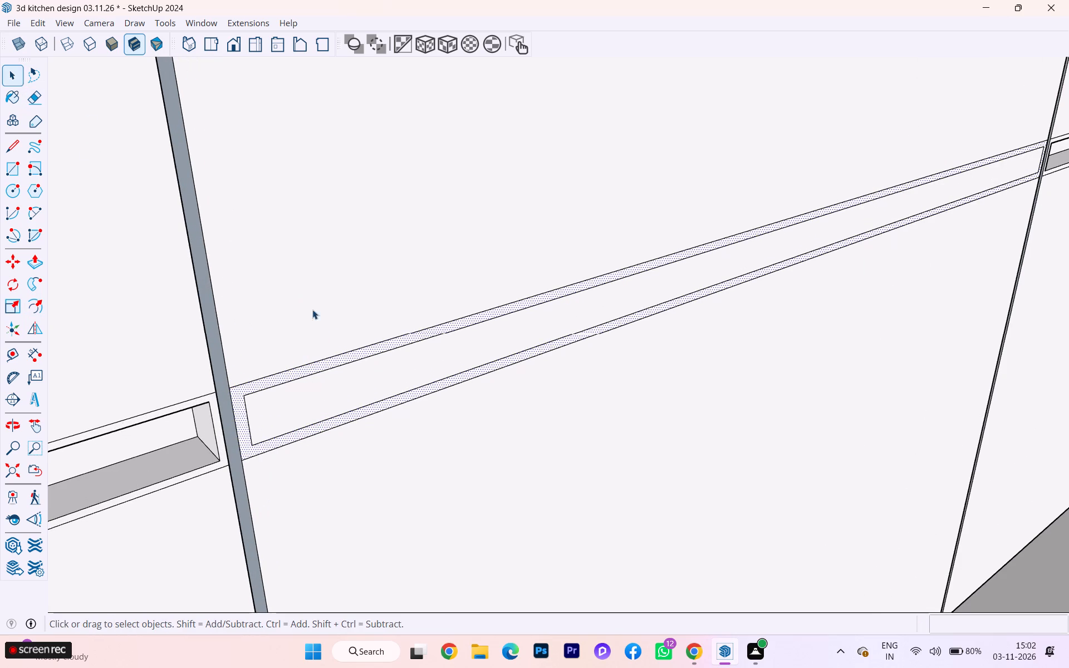
Recess the inner face of the offset strip on the middle wide front by 3/4" with Push/Pull, matching the neighbouring recess.
{"action": "left_click", "coordinate": [326, 389]}
{"action": "key", "text": "p"}
{"action": "left_click", "coordinate": [323, 389]}
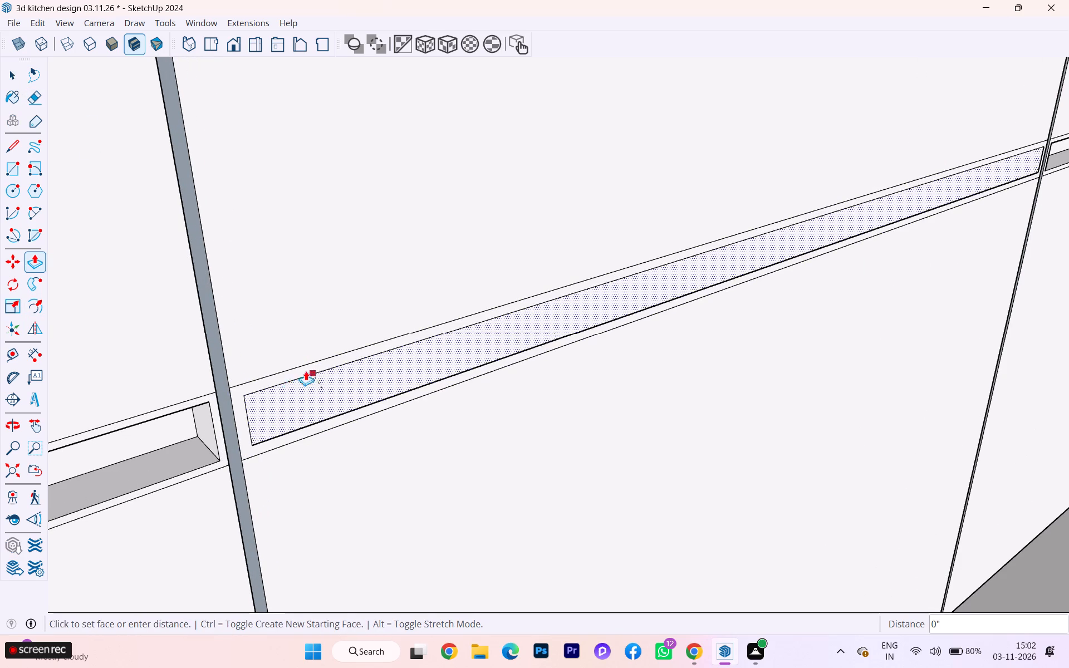
{"action": "left_click", "coordinate": [154, 434]}
{"action": "scroll", "coordinate": [382, 372], "scroll_direction": "down", "scroll_amount": 2}
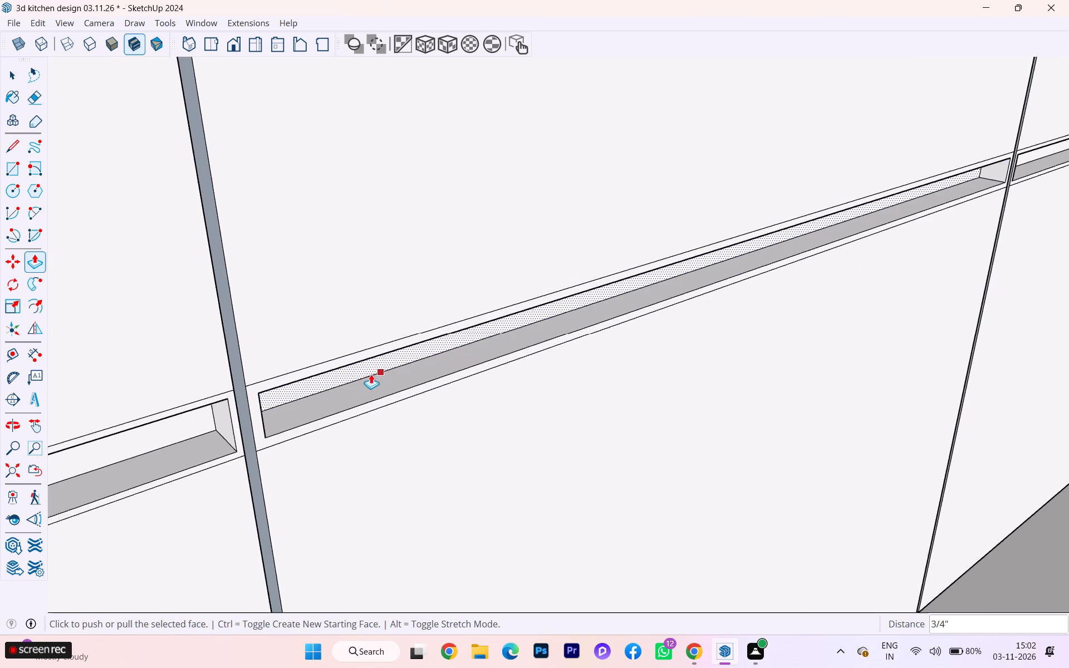
Finish editing the base cabinet group and return to the whole kitchen model with nothing selected.
{"action": "scroll", "coordinate": [371, 374], "scroll_direction": "down", "scroll_amount": 3}
{"action": "scroll", "coordinate": [352, 379], "scroll_direction": "up", "scroll_amount": 2}
{"action": "scroll", "coordinate": [351, 379], "scroll_direction": "down", "scroll_amount": 10}
{"action": "scroll", "coordinate": [315, 370], "scroll_direction": "up", "scroll_amount": 1}
{"action": "scroll", "coordinate": [315, 370], "scroll_direction": "down", "scroll_amount": 4}
{"action": "scroll", "coordinate": [389, 380], "scroll_direction": "up", "scroll_amount": 1}
{"action": "scroll", "coordinate": [395, 380], "scroll_direction": "down", "scroll_amount": 4}
{"action": "middle_click_drag", "start_coordinate": [396, 362], "coordinate": [237, 375]}
{"action": "scroll", "coordinate": [390, 338], "scroll_direction": "down", "scroll_amount": 2}
{"action": "scroll", "coordinate": [393, 341], "scroll_direction": "up", "scroll_amount": 2}
{"action": "scroll", "coordinate": [393, 341], "scroll_direction": "down", "scroll_amount": 1}
{"action": "scroll", "coordinate": [394, 341], "scroll_direction": "up", "scroll_amount": 1}
{"action": "scroll", "coordinate": [394, 342], "scroll_direction": "down", "scroll_amount": 3}
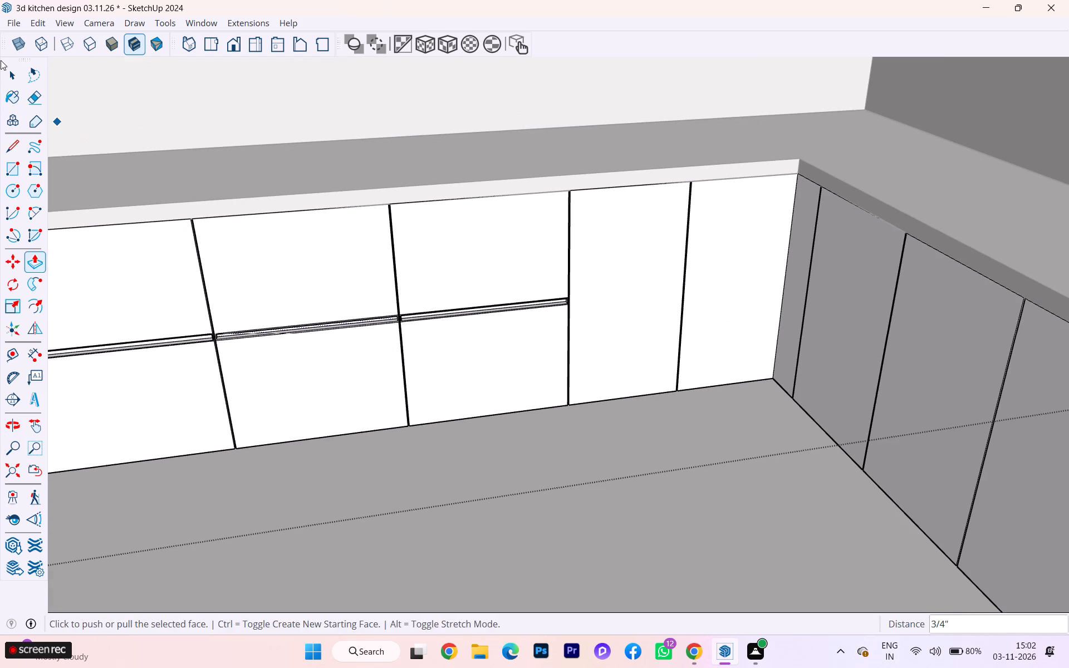
{"action": "left_click", "coordinate": [9, 66]}
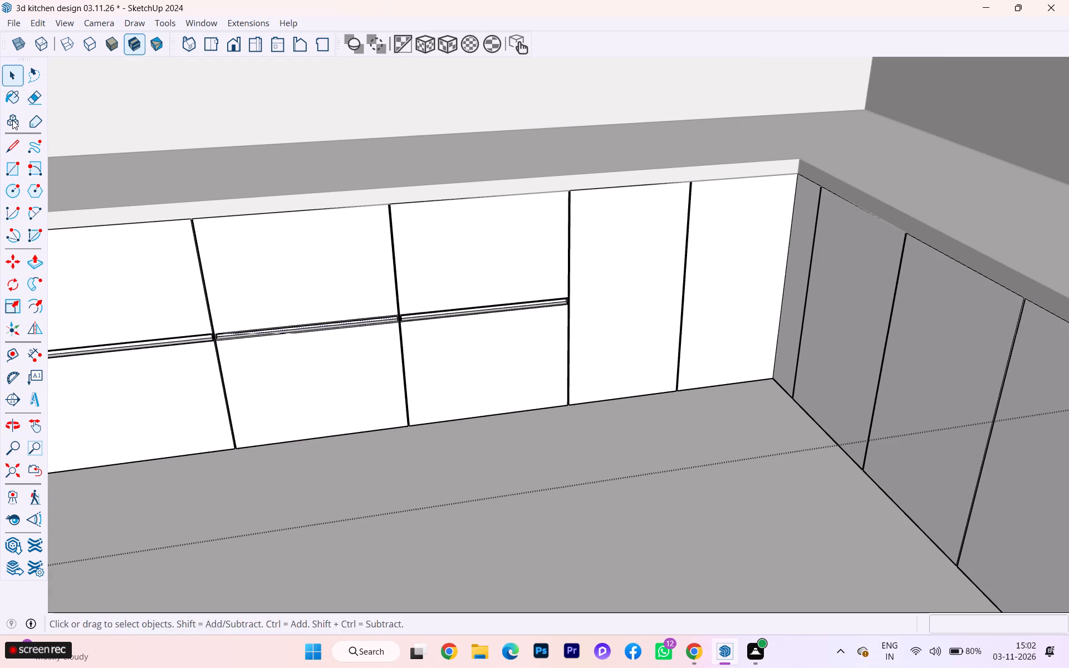
{"action": "scroll", "coordinate": [418, 428], "scroll_direction": "down", "scroll_amount": 8}
{"action": "scroll", "coordinate": [480, 464], "scroll_direction": "up", "scroll_amount": 2}
{"action": "left_click", "coordinate": [553, 519]}
{"action": "scroll", "coordinate": [638, 389], "scroll_direction": "down", "scroll_amount": 4}
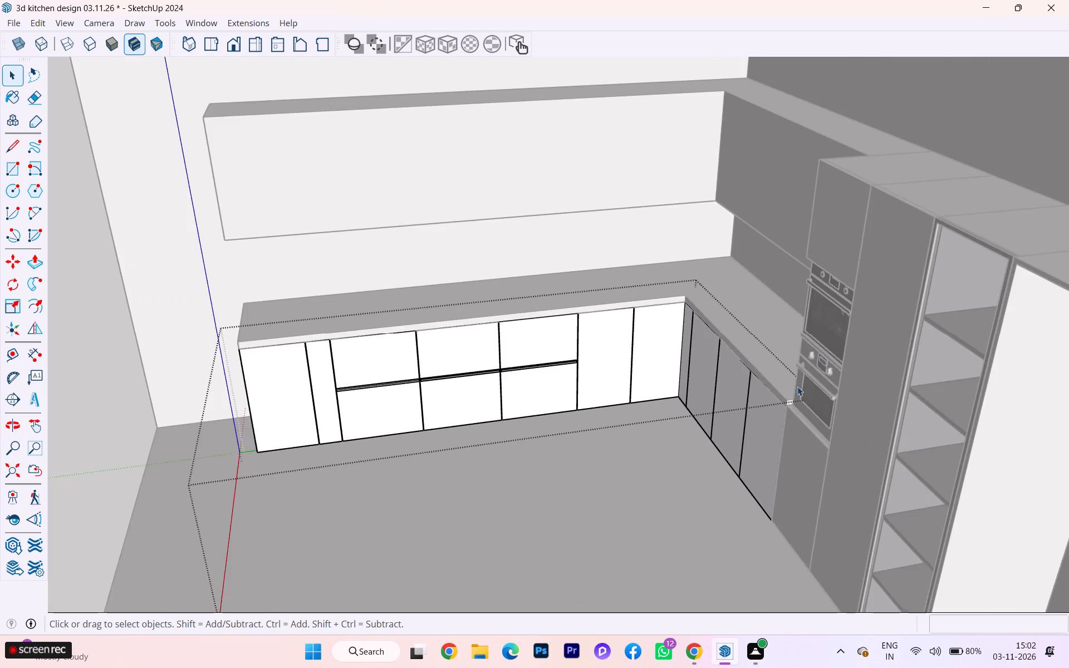
{"action": "scroll", "coordinate": [797, 386], "scroll_direction": "down", "scroll_amount": 2}
{"action": "scroll", "coordinate": [807, 392], "scroll_direction": "up", "scroll_amount": 1}
{"action": "scroll", "coordinate": [808, 392], "scroll_direction": "down", "scroll_amount": 2}
{"action": "left_click", "coordinate": [122, 337]}
Examine the recessed horizontal strips up close where adjacent wide drawer fronts meet on the long-wall base cabinets.
{"action": "scroll", "coordinate": [507, 369], "scroll_direction": "up", "scroll_amount": 5}
{"action": "scroll", "coordinate": [508, 369], "scroll_direction": "down", "scroll_amount": 1}
{"action": "scroll", "coordinate": [508, 369], "scroll_direction": "up", "scroll_amount": 9}
{"action": "scroll", "coordinate": [449, 412], "scroll_direction": "down", "scroll_amount": 1}
{"action": "scroll", "coordinate": [440, 412], "scroll_direction": "up", "scroll_amount": 1}
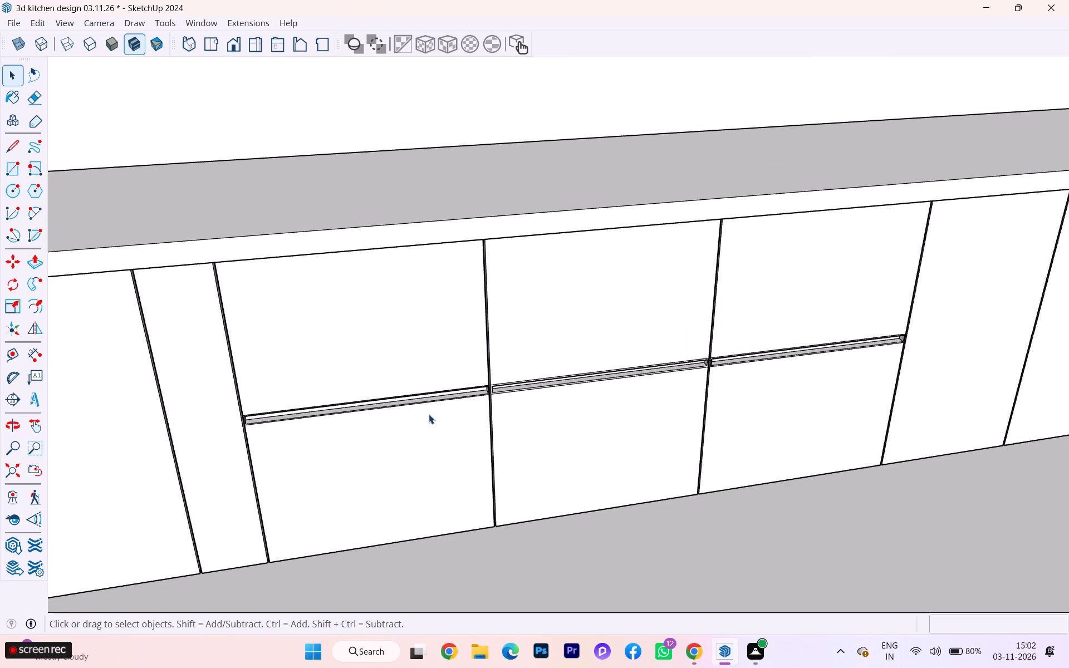
{"action": "scroll", "coordinate": [429, 414], "scroll_direction": "up", "scroll_amount": 2}
{"action": "scroll", "coordinate": [418, 401], "scroll_direction": "down", "scroll_amount": 1}
{"action": "scroll", "coordinate": [418, 401], "scroll_direction": "up", "scroll_amount": 3}
{"action": "scroll", "coordinate": [418, 401], "scroll_direction": "down", "scroll_amount": 3}
{"action": "scroll", "coordinate": [418, 401], "scroll_direction": "up", "scroll_amount": 7}
{"action": "scroll", "coordinate": [481, 381], "scroll_direction": "up", "scroll_amount": 7}
{"action": "middle_click_drag", "start_coordinate": [509, 348], "coordinate": [486, 235]}
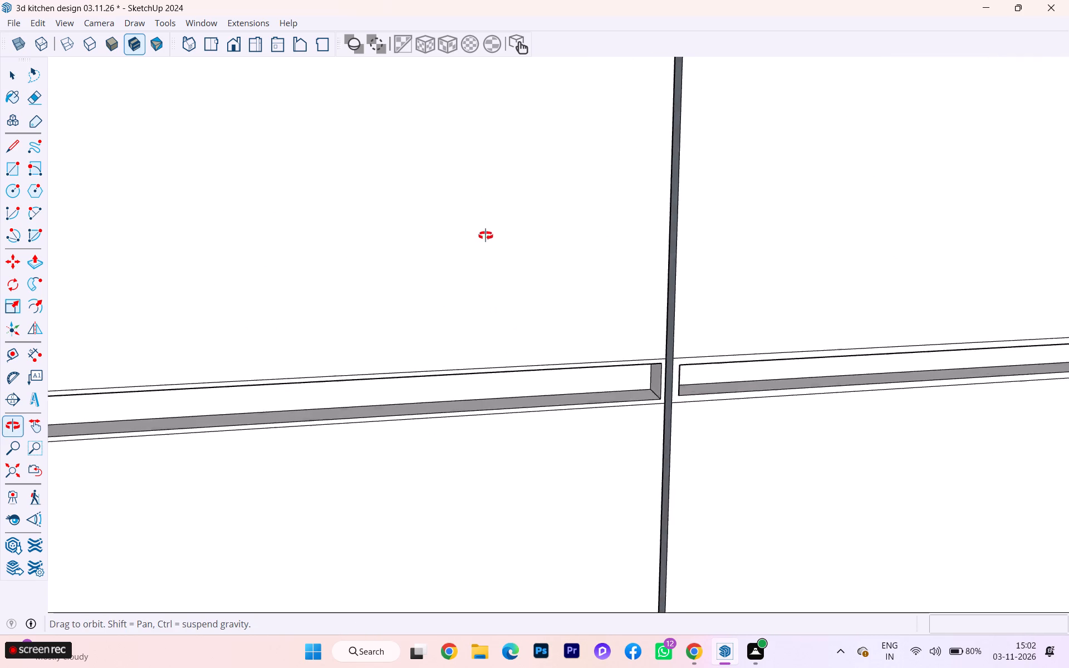
{"action": "middle_click_drag", "start_coordinate": [486, 235], "coordinate": [486, 235]}
{"action": "scroll", "coordinate": [496, 276], "scroll_direction": "down", "scroll_amount": 1}
{"action": "scroll", "coordinate": [496, 277], "scroll_direction": "up", "scroll_amount": 2}
{"action": "scroll", "coordinate": [496, 277], "scroll_direction": "down", "scroll_amount": 2}
{"action": "scroll", "coordinate": [473, 286], "scroll_direction": "up", "scroll_amount": 1}
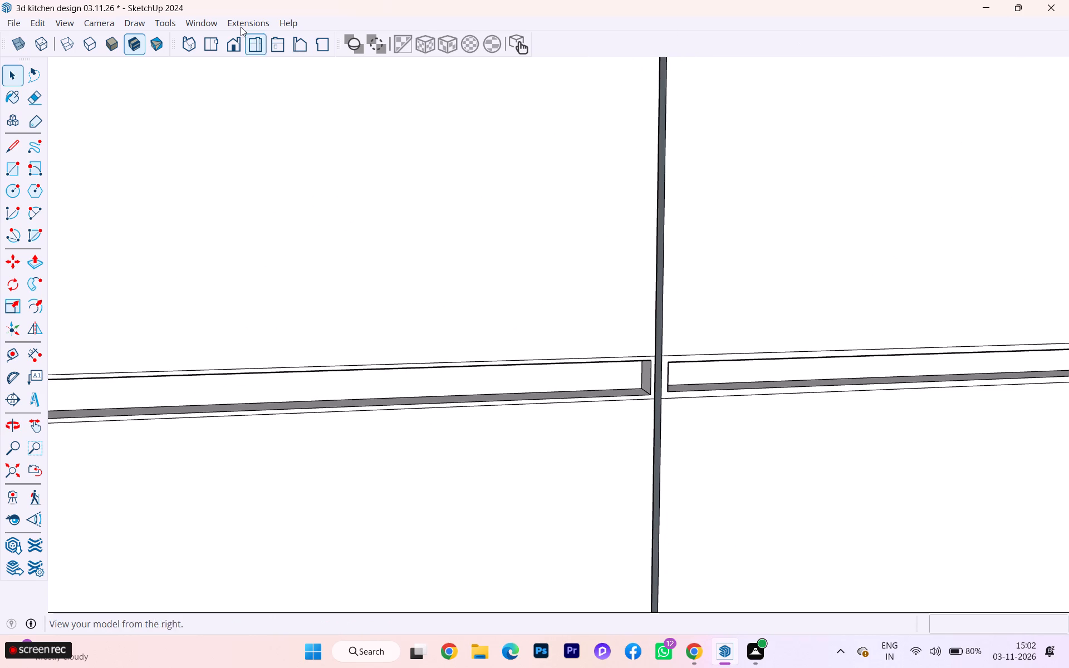
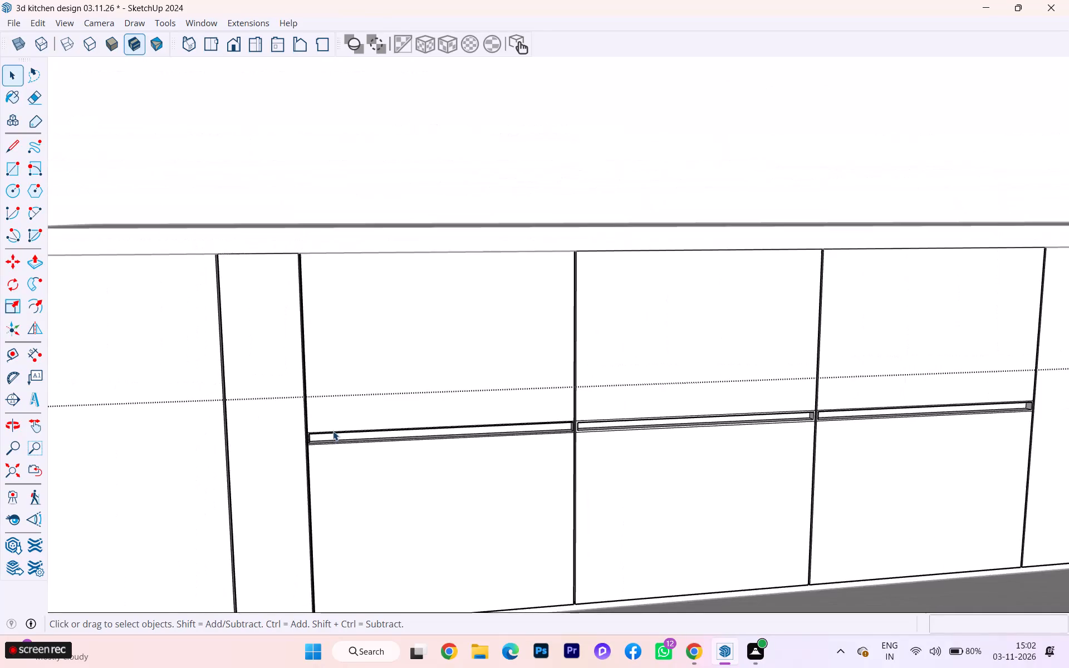
Examine the base cabinet fronts along both walls, around the room corner.
{"action": "scroll", "coordinate": [335, 436], "scroll_direction": "up", "scroll_amount": 3}
{"action": "scroll", "coordinate": [336, 439], "scroll_direction": "down", "scroll_amount": 8}
{"action": "scroll", "coordinate": [318, 478], "scroll_direction": "up", "scroll_amount": 1}
{"action": "scroll", "coordinate": [318, 478], "scroll_direction": "down", "scroll_amount": 5}
{"action": "middle_click_drag", "start_coordinate": [360, 469], "coordinate": [568, 473]}
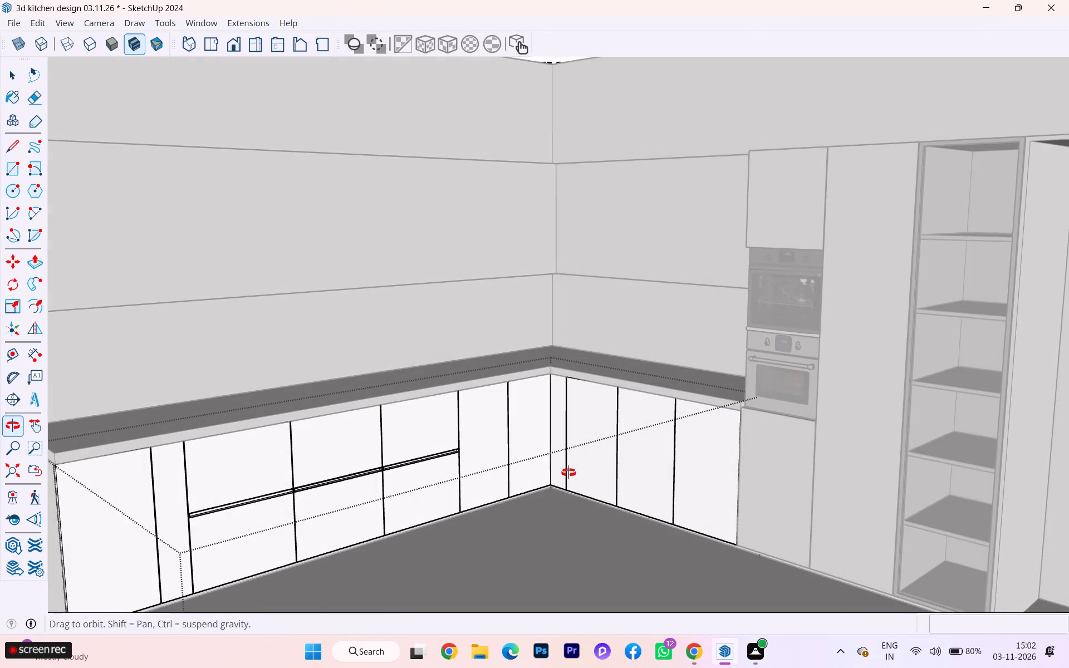
{"action": "middle_click_drag", "start_coordinate": [568, 473], "coordinate": [560, 475]}
{"action": "scroll", "coordinate": [308, 454], "scroll_direction": "down", "scroll_amount": 2}
{"action": "scroll", "coordinate": [308, 454], "scroll_direction": "up", "scroll_amount": 2}
{"action": "scroll", "coordinate": [308, 454], "scroll_direction": "down", "scroll_amount": 1}
{"action": "scroll", "coordinate": [307, 455], "scroll_direction": "up", "scroll_amount": 4}
{"action": "scroll", "coordinate": [257, 512], "scroll_direction": "down", "scroll_amount": 1}
{"action": "scroll", "coordinate": [257, 512], "scroll_direction": "up", "scroll_amount": 4}
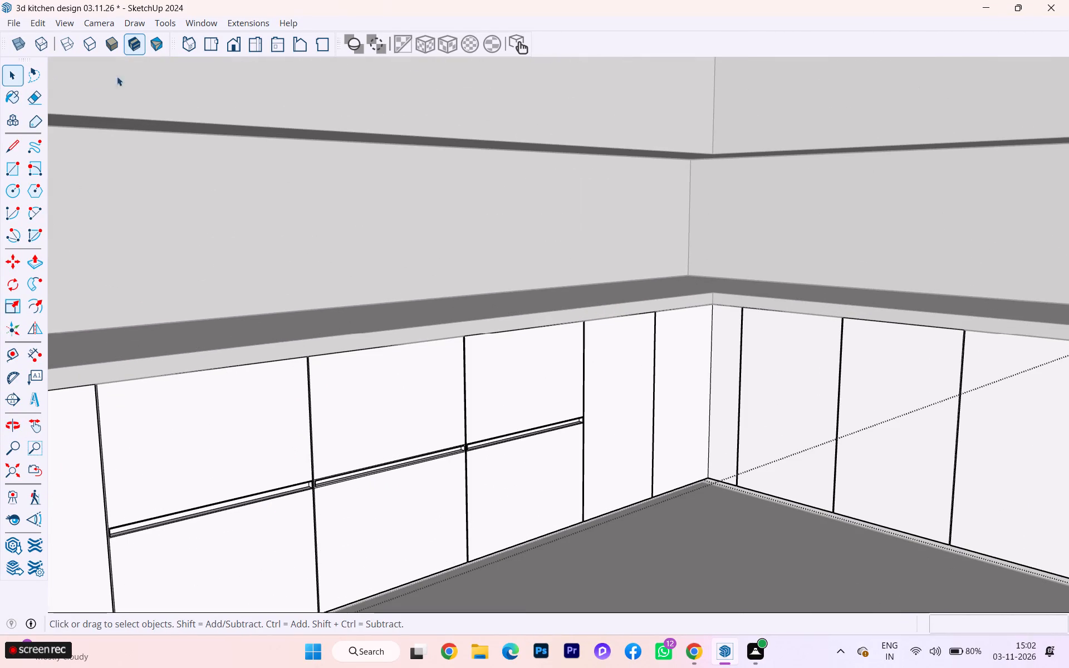
Show the Default Tray, make it narrower and move it clear of the middle of the kitchen view.
{"action": "left_click", "coordinate": [193, 24]}
{"action": "left_click", "coordinate": [226, 36]}
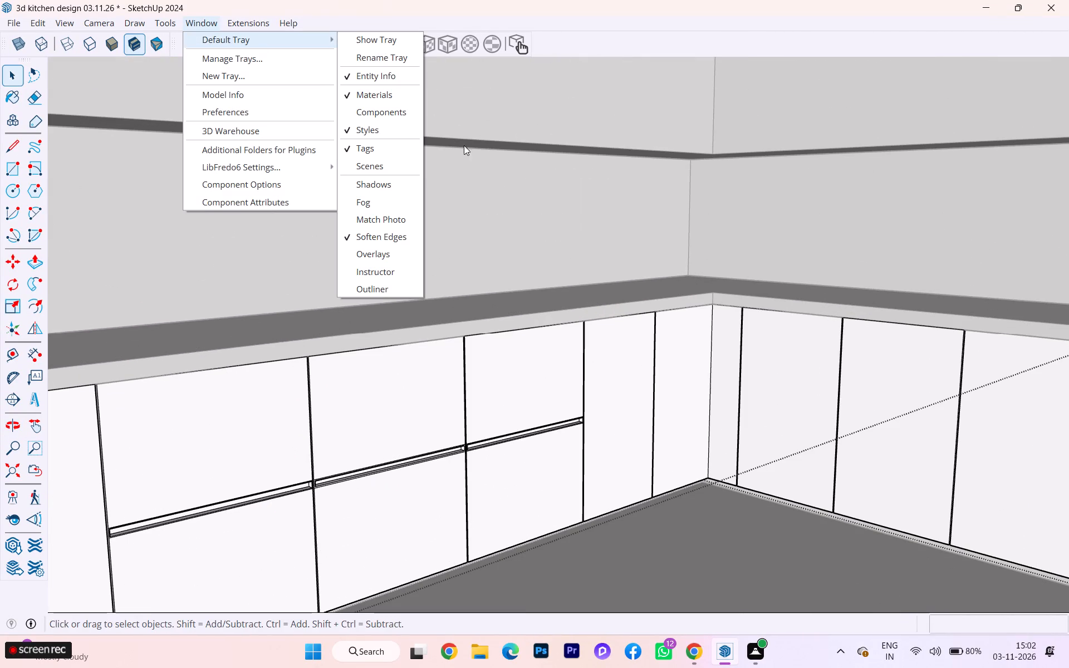
{"action": "left_click", "coordinate": [371, 39]}
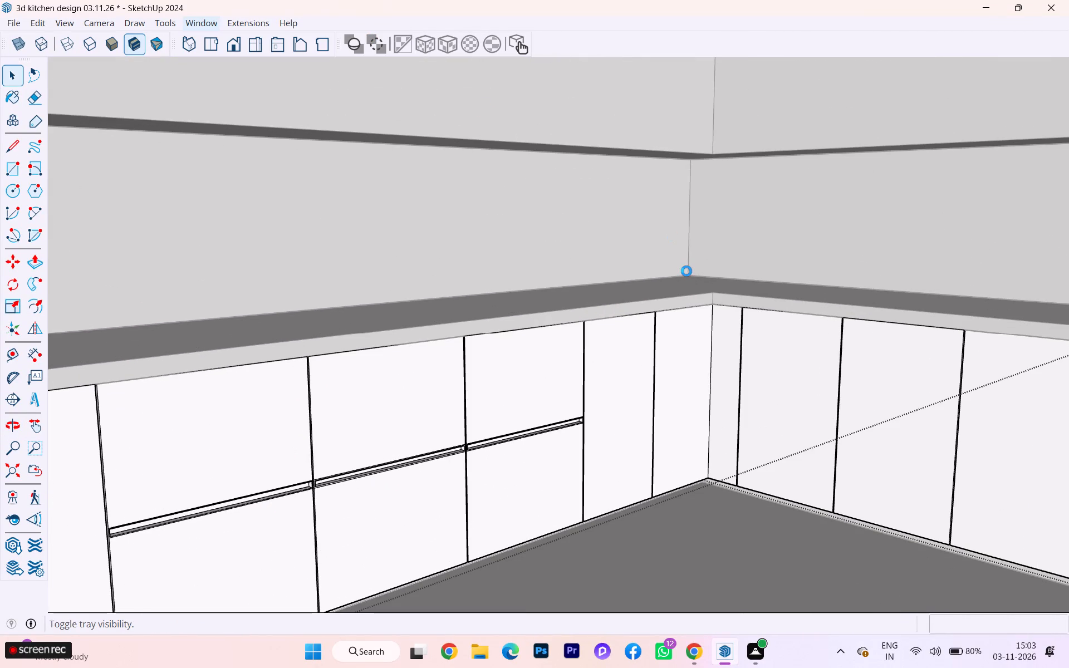
{"action": "scroll", "coordinate": [443, 316], "scroll_direction": "down", "scroll_amount": 3}
{"action": "scroll", "coordinate": [437, 320], "scroll_direction": "up", "scroll_amount": 3}
{"action": "scroll", "coordinate": [435, 321], "scroll_direction": "down", "scroll_amount": 2}
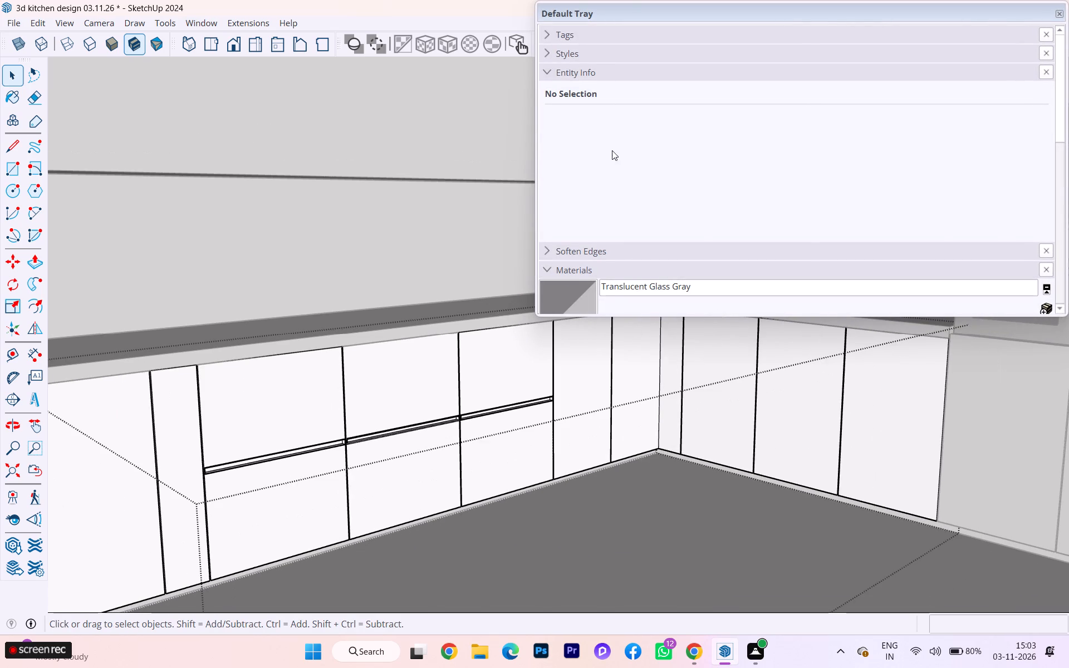
{"action": "left_click_drag", "start_coordinate": [537, 170], "coordinate": [833, 216]}
{"action": "left_click_drag", "start_coordinate": [953, 5], "coordinate": [965, 267]}
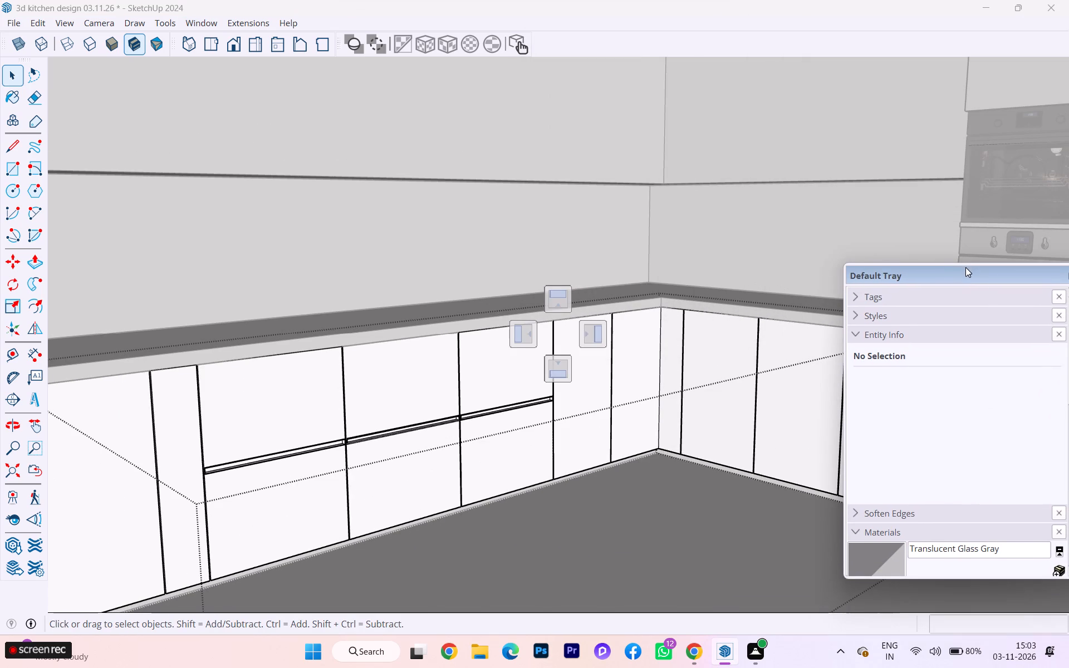
Display the Measurements toolbar and float it over the wall area above the base cabinets.
{"action": "left_click", "coordinate": [918, 628]}
{"action": "left_click_drag", "start_coordinate": [935, 621], "coordinate": [926, 620]}
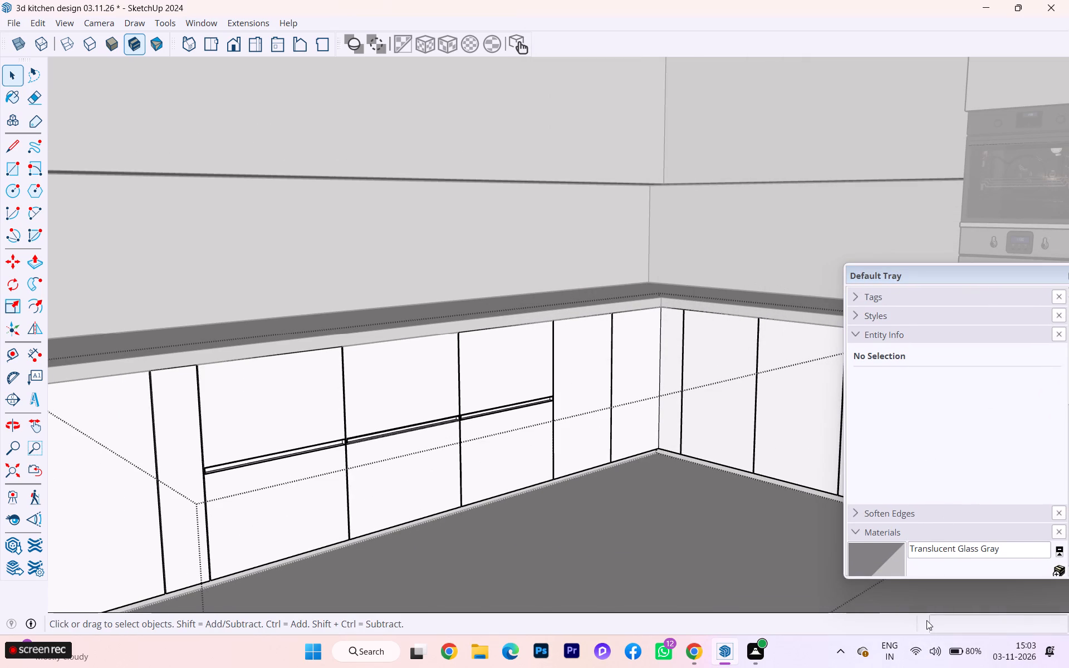
{"action": "left_click_drag", "start_coordinate": [926, 620], "coordinate": [921, 620]}
{"action": "left_click", "coordinate": [104, 19]}
{"action": "left_click", "coordinate": [79, 42]}
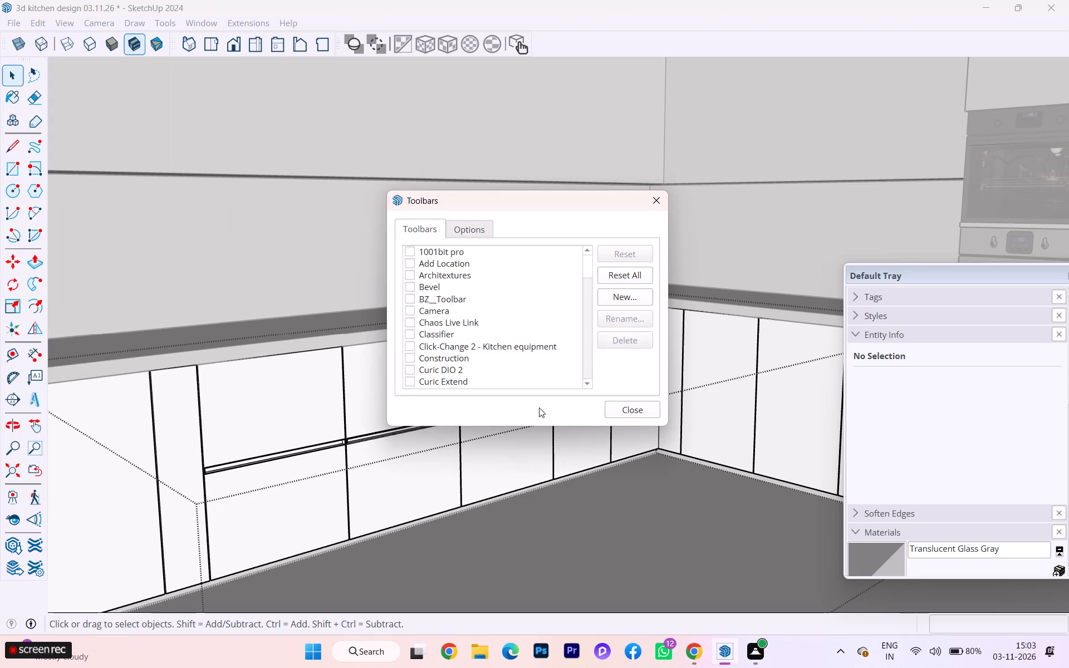
{"action": "scroll", "coordinate": [480, 347], "scroll_direction": "down", "scroll_amount": 2}
{"action": "scroll", "coordinate": [480, 347], "scroll_direction": "up", "scroll_amount": 1}
{"action": "scroll", "coordinate": [480, 347], "scroll_direction": "down", "scroll_amount": 3}
{"action": "scroll", "coordinate": [480, 347], "scroll_direction": "up", "scroll_amount": 3}
{"action": "scroll", "coordinate": [479, 347], "scroll_direction": "down", "scroll_amount": 2}
{"action": "scroll", "coordinate": [447, 357], "scroll_direction": "up", "scroll_amount": 1}
{"action": "scroll", "coordinate": [447, 358], "scroll_direction": "down", "scroll_amount": 3}
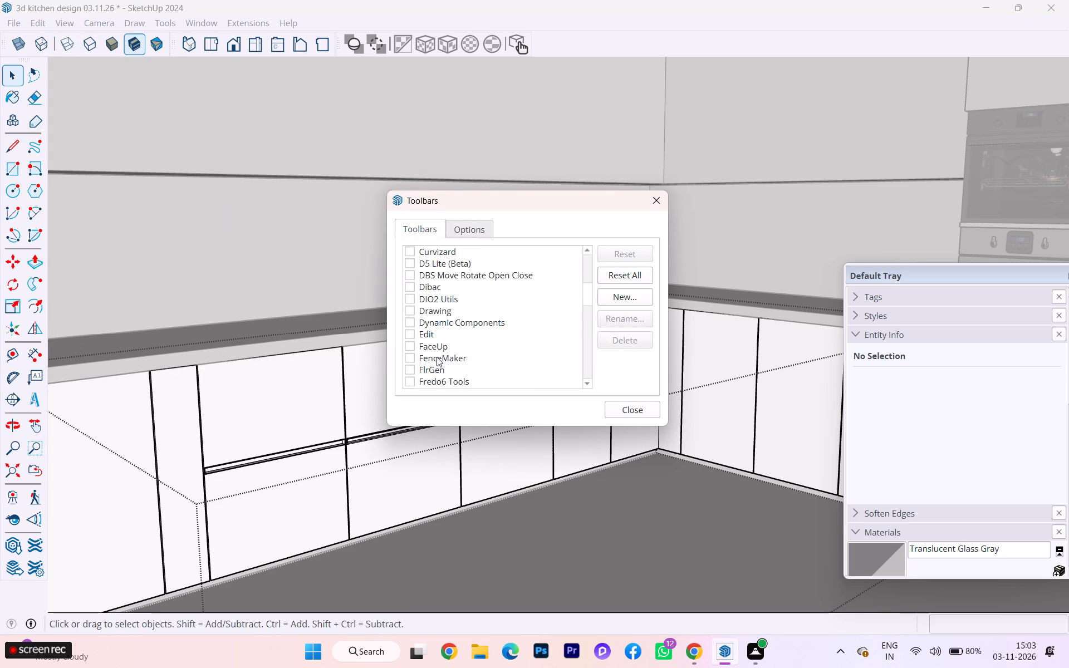
{"action": "scroll", "coordinate": [436, 310], "scroll_direction": "down", "scroll_amount": 2}
{"action": "scroll", "coordinate": [436, 310], "scroll_direction": "up", "scroll_amount": 1}
{"action": "scroll", "coordinate": [436, 310], "scroll_direction": "down", "scroll_amount": 2}
{"action": "scroll", "coordinate": [436, 310], "scroll_direction": "up", "scroll_amount": 9}
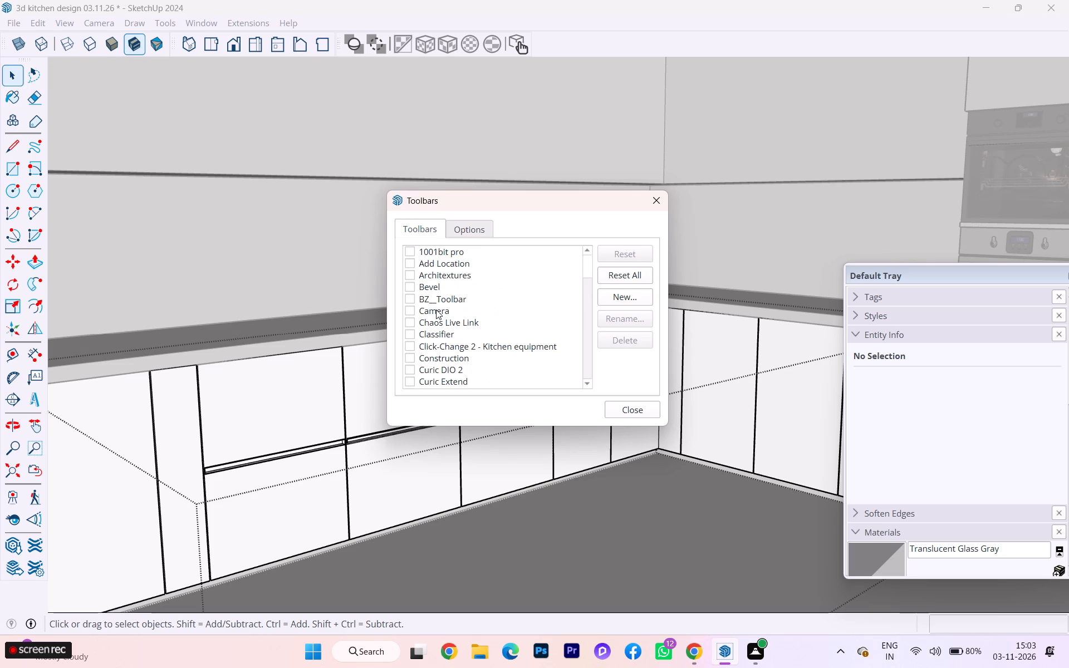
{"action": "scroll", "coordinate": [436, 310], "scroll_direction": "up", "scroll_amount": 8}
{"action": "scroll", "coordinate": [436, 310], "scroll_direction": "down", "scroll_amount": 6}
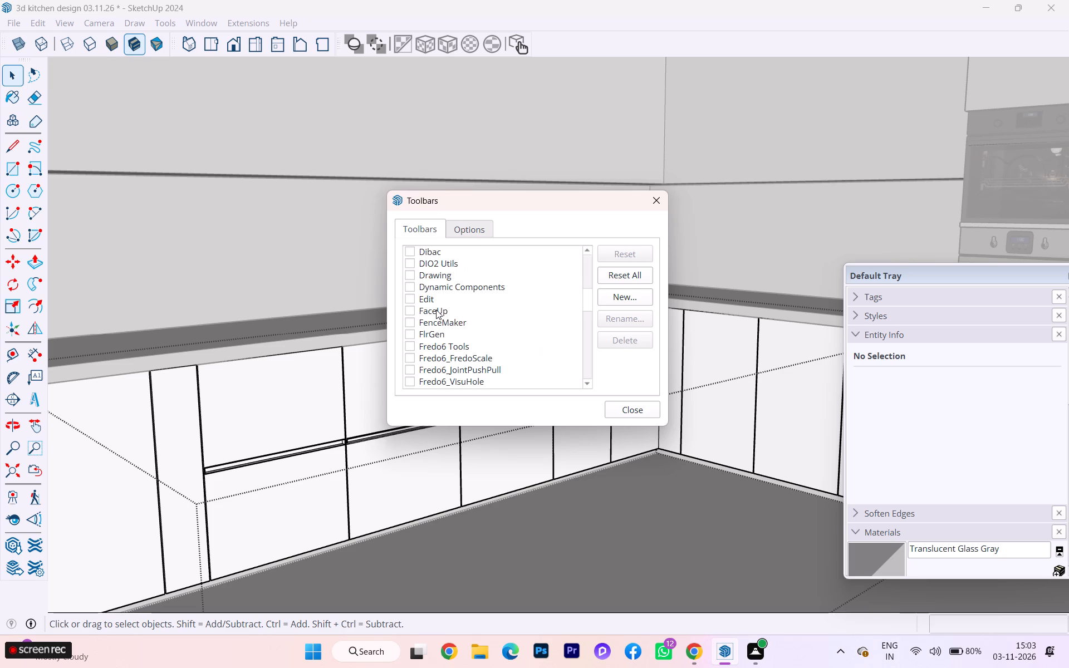
{"action": "scroll", "coordinate": [436, 310], "scroll_direction": "down", "scroll_amount": 5}
{"action": "scroll", "coordinate": [436, 310], "scroll_direction": "up", "scroll_amount": 1}
{"action": "scroll", "coordinate": [436, 310], "scroll_direction": "down", "scroll_amount": 5}
{"action": "scroll", "coordinate": [436, 310], "scroll_direction": "up", "scroll_amount": 5}
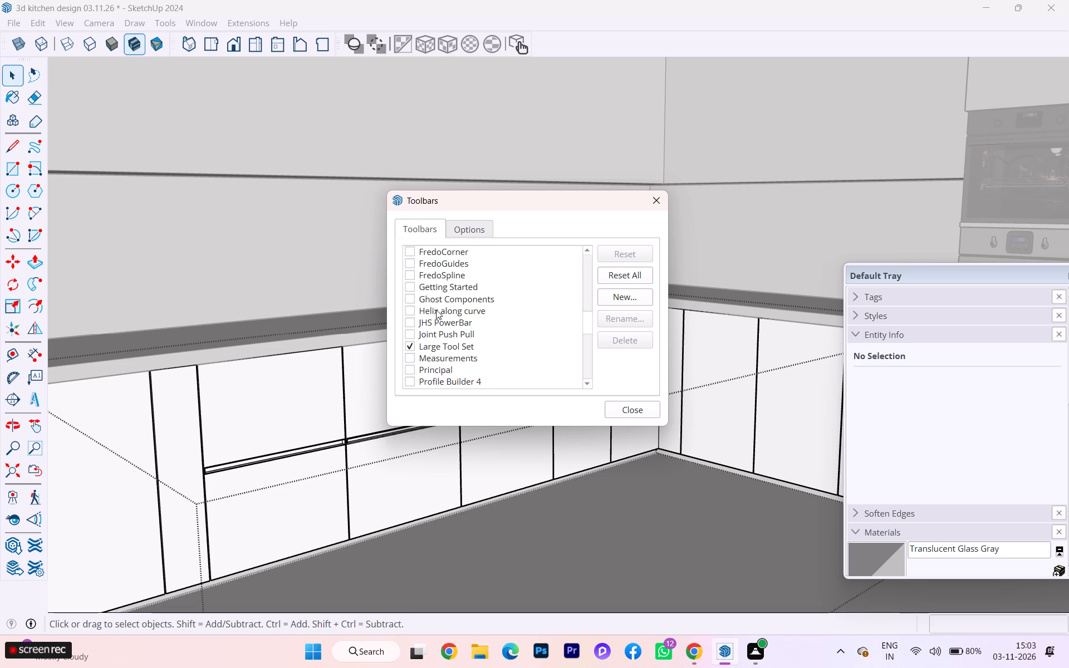
{"action": "left_click", "coordinate": [413, 359]}
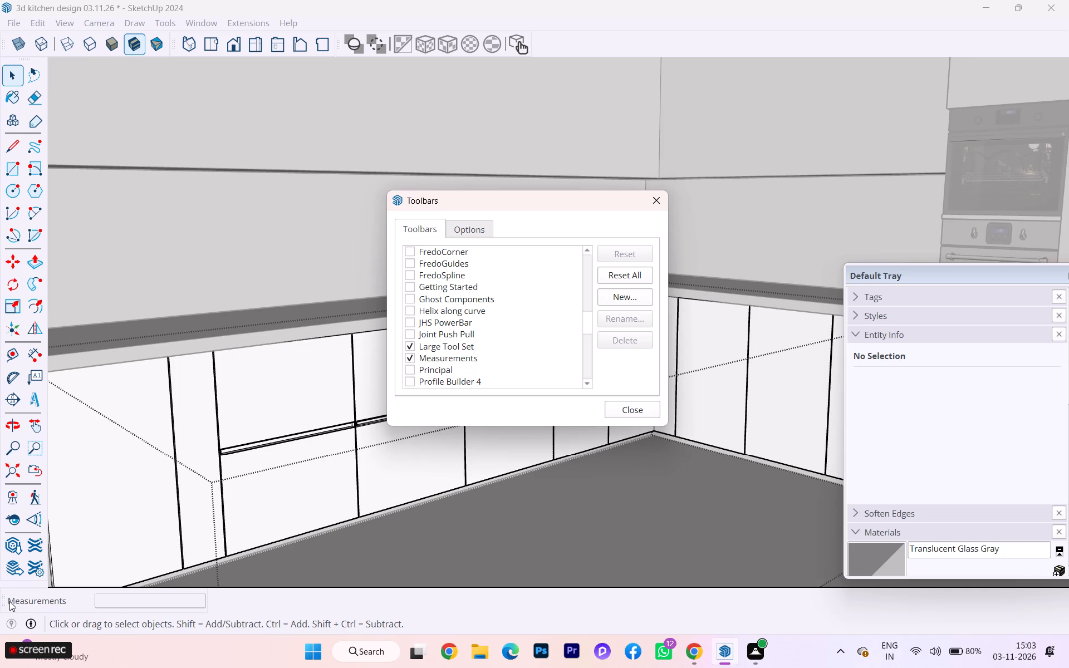
{"action": "left_click_drag", "start_coordinate": [6, 601], "coordinate": [135, 155]}
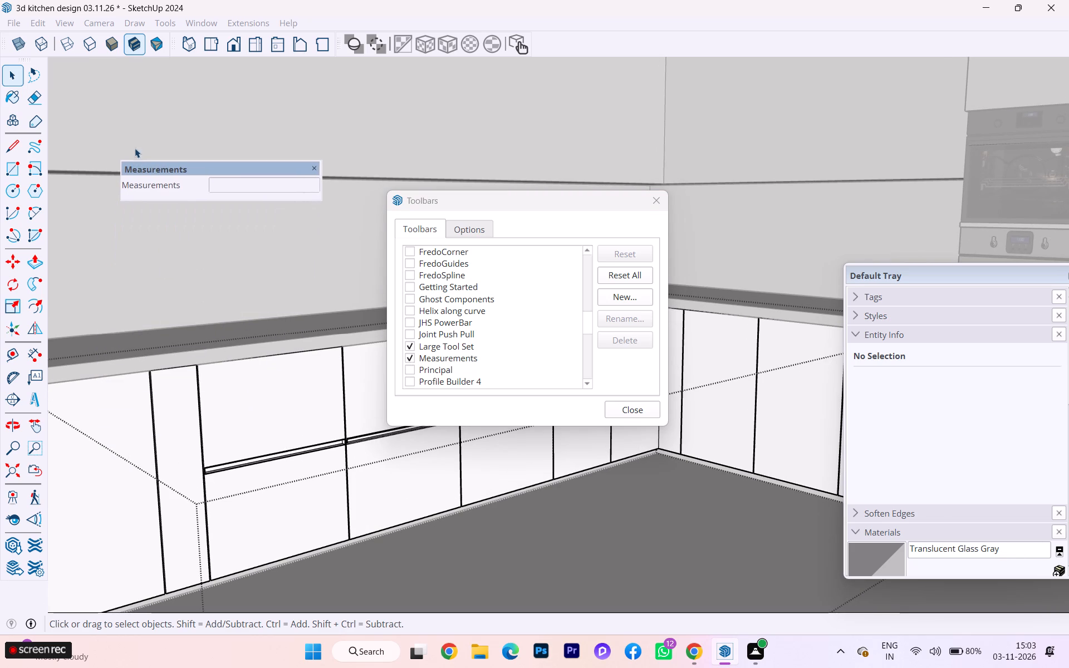
{"action": "left_click", "coordinate": [651, 200]}
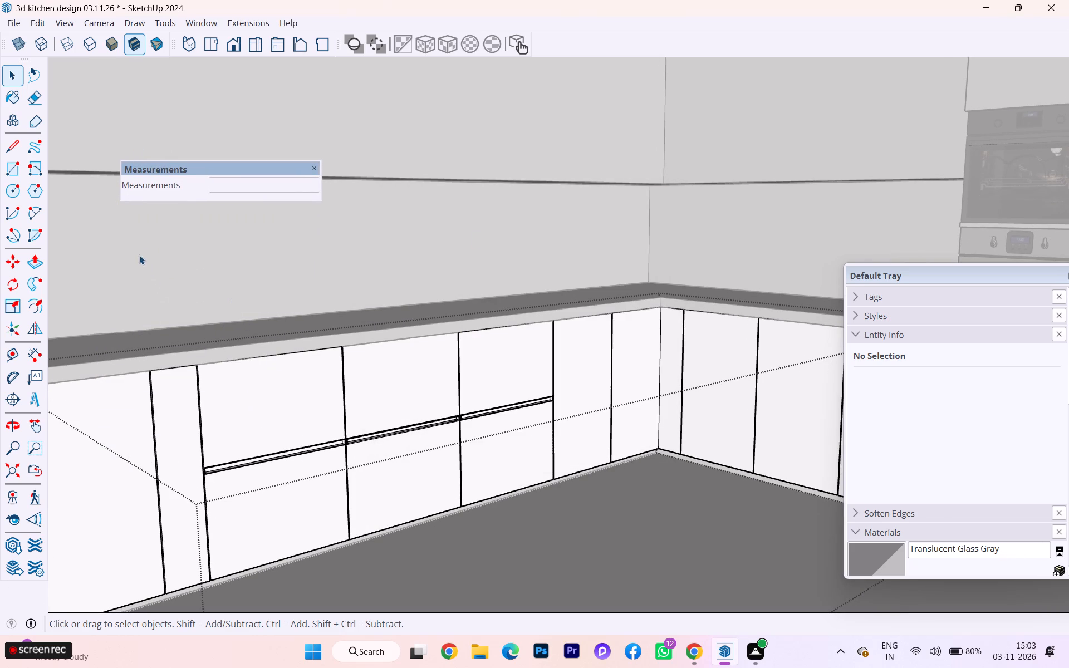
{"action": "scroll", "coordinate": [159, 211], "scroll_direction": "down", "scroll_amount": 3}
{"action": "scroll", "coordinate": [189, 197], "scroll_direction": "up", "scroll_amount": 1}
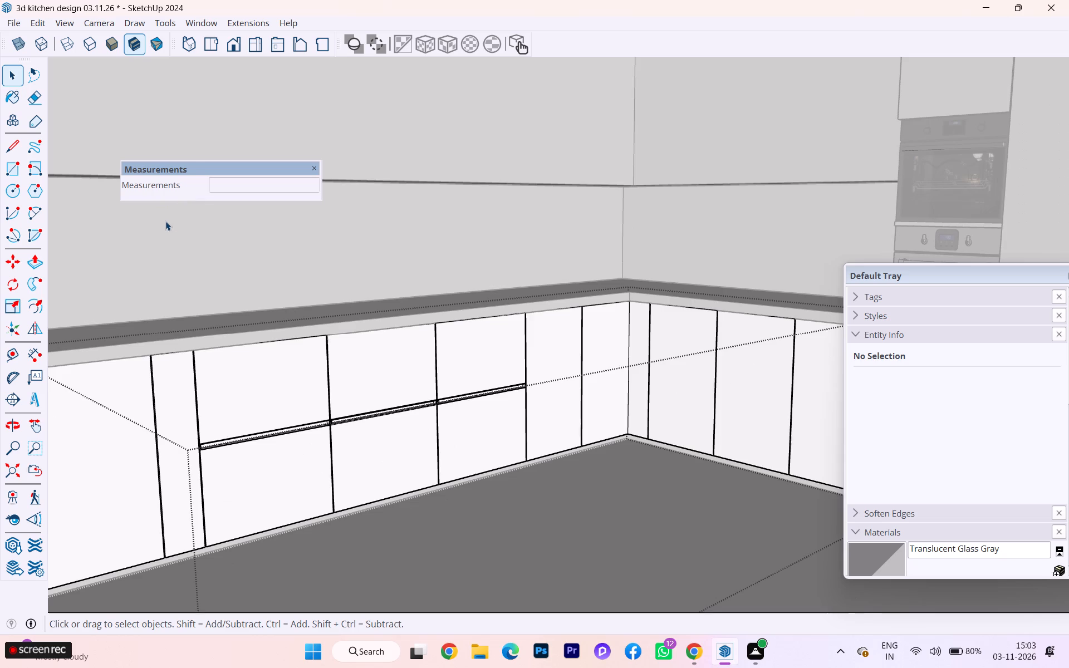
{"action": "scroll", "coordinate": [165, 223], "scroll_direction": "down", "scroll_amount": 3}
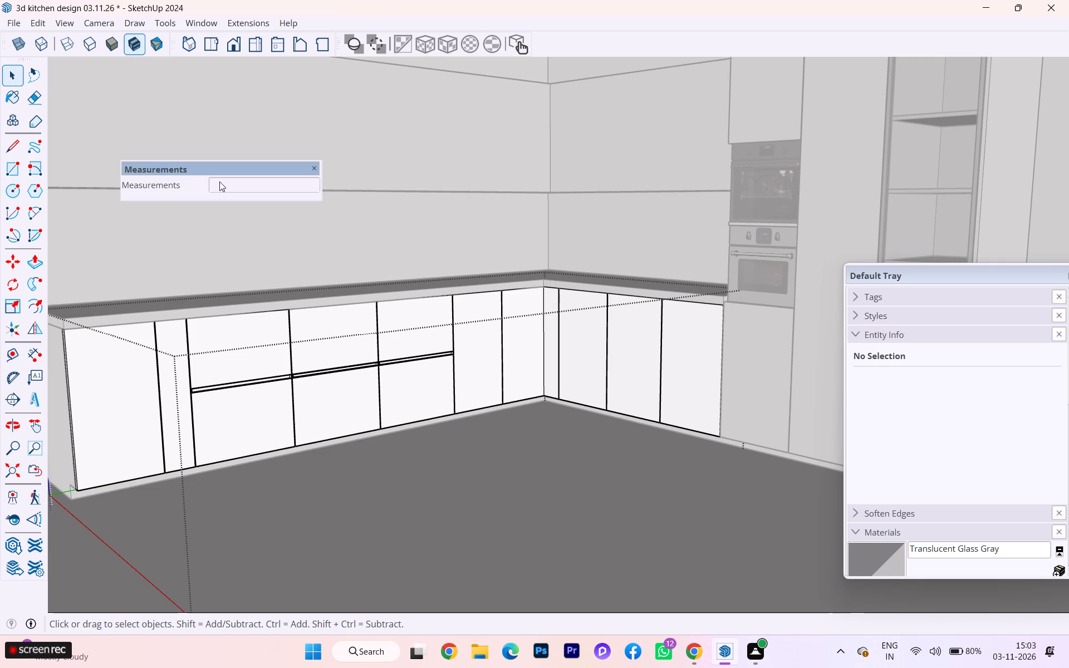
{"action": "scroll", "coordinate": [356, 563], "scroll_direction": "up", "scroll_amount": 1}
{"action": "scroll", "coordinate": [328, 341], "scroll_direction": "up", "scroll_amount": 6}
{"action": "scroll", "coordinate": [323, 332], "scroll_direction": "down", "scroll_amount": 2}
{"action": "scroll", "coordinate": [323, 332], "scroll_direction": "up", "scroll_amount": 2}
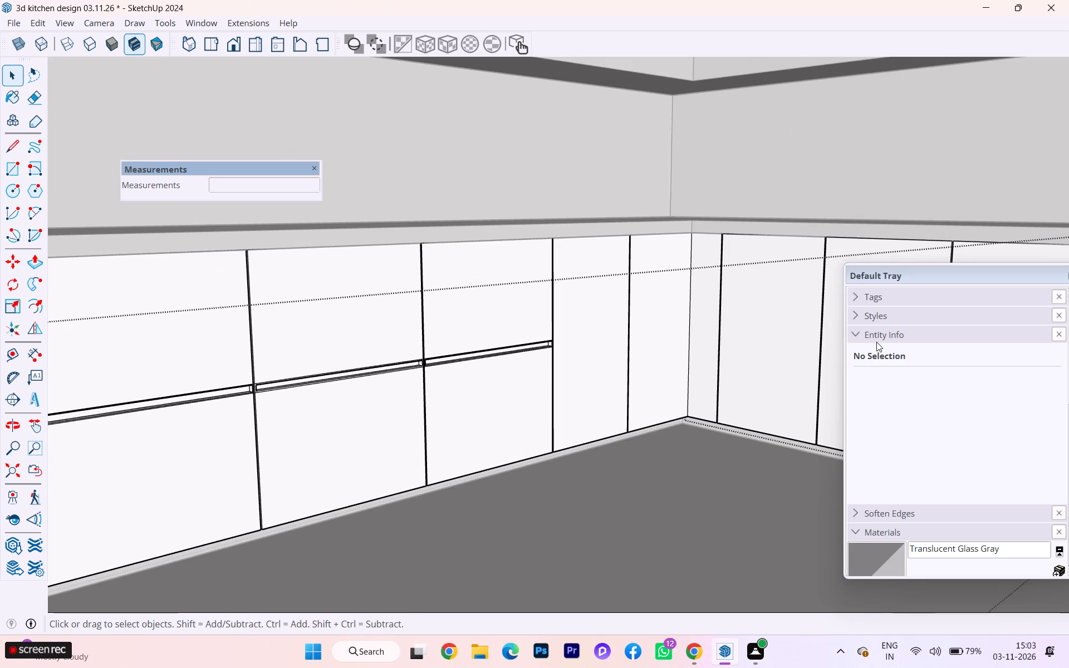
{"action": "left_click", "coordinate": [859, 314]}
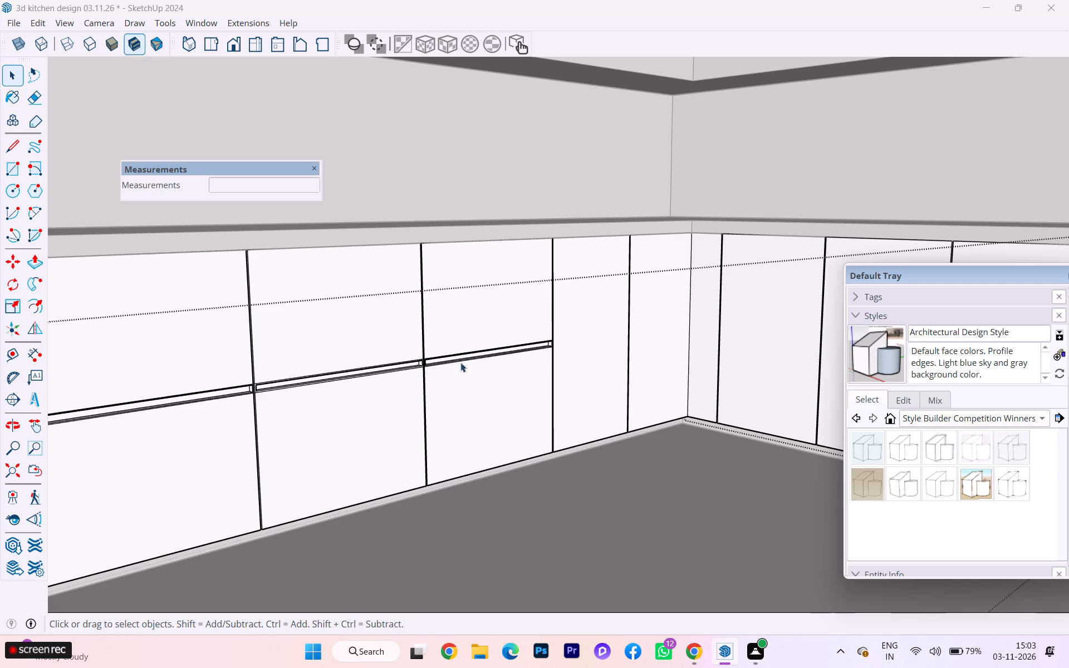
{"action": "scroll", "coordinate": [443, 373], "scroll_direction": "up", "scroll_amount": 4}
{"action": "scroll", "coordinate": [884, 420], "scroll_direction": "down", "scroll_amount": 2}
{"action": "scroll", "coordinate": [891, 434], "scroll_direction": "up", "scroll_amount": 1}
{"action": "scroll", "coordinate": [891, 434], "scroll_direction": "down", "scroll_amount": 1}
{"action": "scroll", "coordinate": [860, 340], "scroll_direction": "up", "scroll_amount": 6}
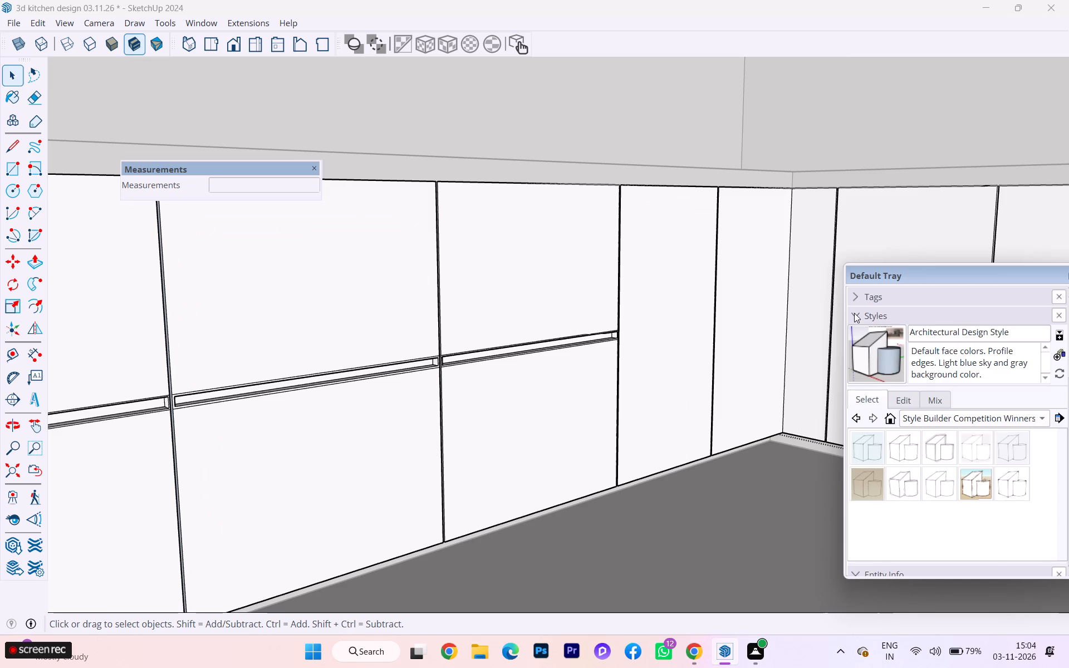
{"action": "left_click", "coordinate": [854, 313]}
Rearrange the Default Tray so Materials sits above Soften Edges and is expanded, with Entity Info collapsed.
{"action": "scroll", "coordinate": [887, 407], "scroll_direction": "down", "scroll_amount": 2}
{"action": "left_click", "coordinate": [877, 450]}
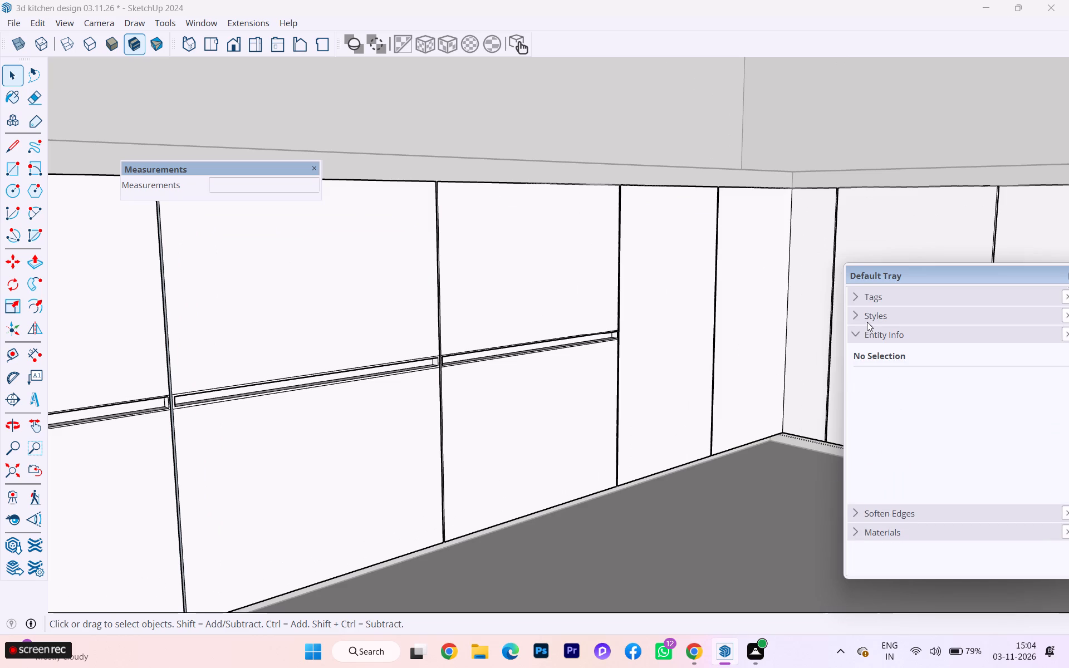
{"action": "left_click_drag", "start_coordinate": [906, 531], "coordinate": [911, 456]}
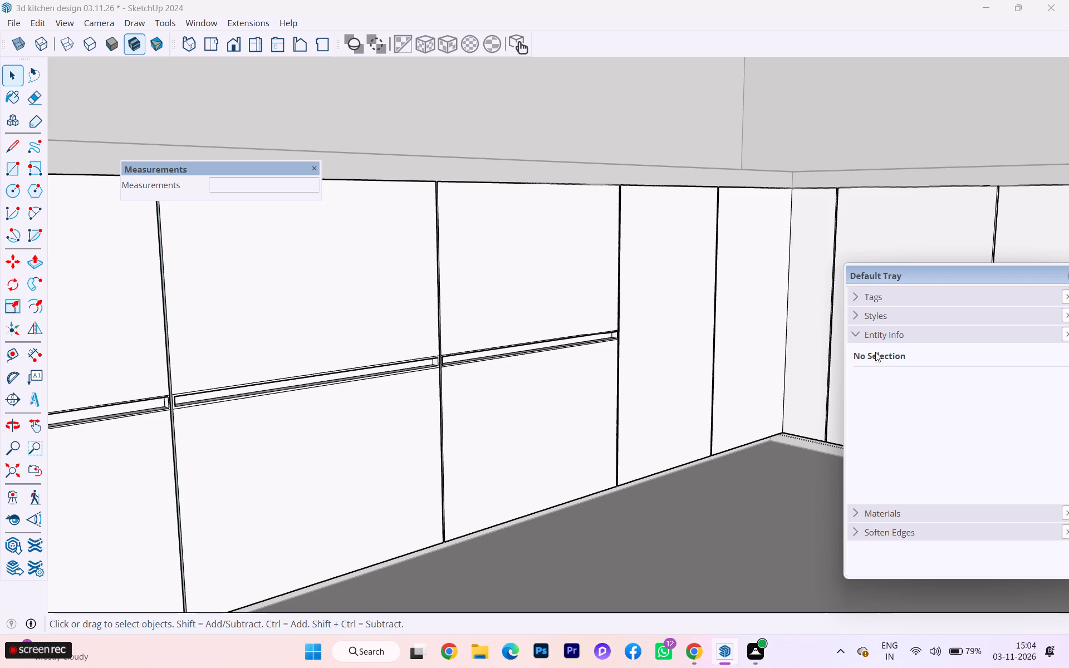
{"action": "left_click", "coordinate": [856, 339]}
{"action": "left_click", "coordinate": [875, 356]}
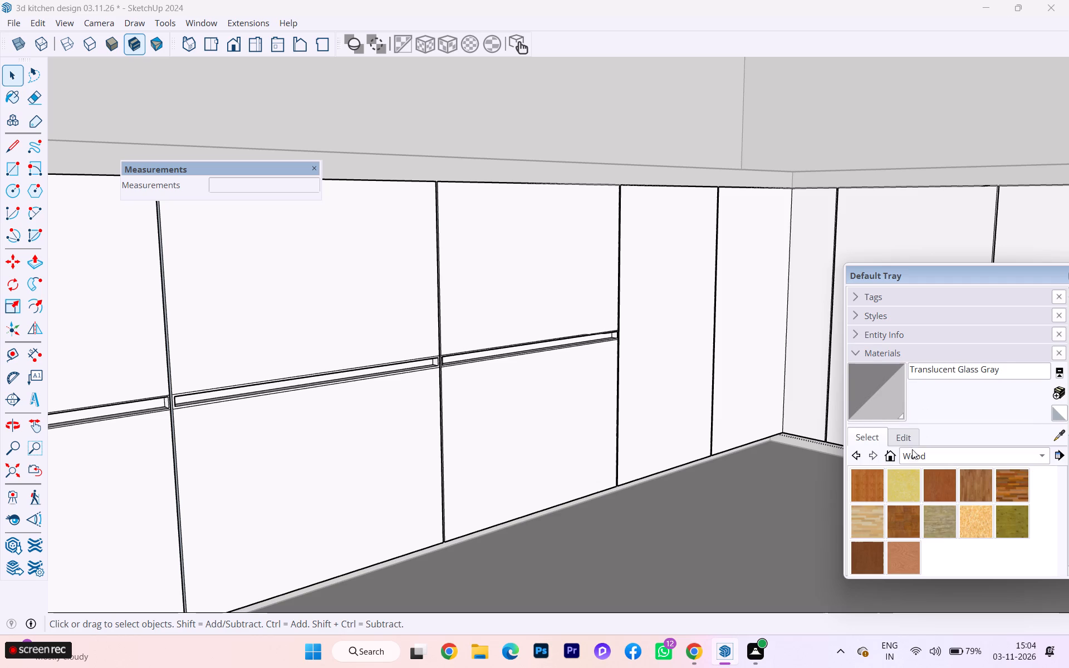
Switch the material library from Wood to the Colors-Named collection.
{"action": "left_click", "coordinate": [915, 456]}
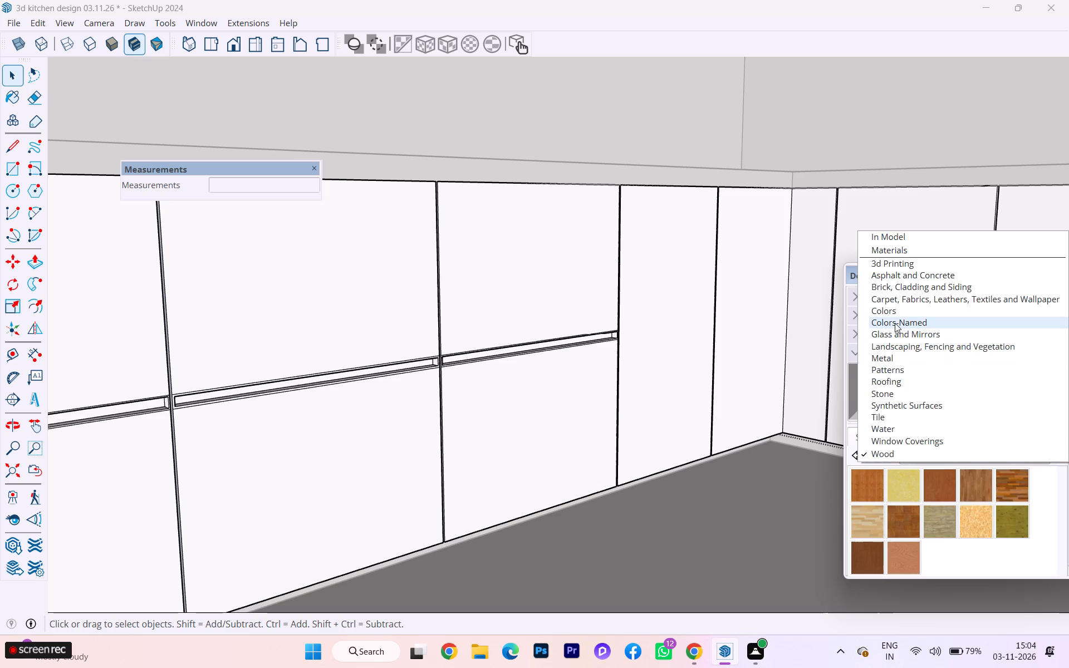
{"action": "left_click", "coordinate": [895, 323]}
{"action": "scroll", "coordinate": [928, 416], "scroll_direction": "down", "scroll_amount": 7}
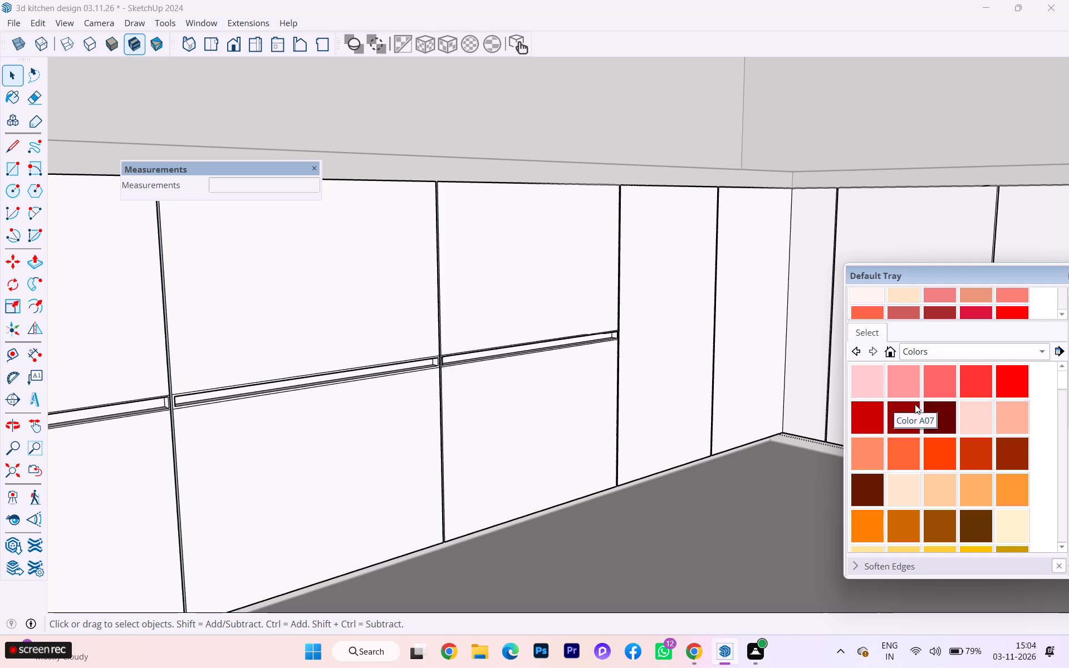
{"action": "scroll", "coordinate": [553, 421], "scroll_direction": "down", "scroll_amount": 4}
{"action": "scroll", "coordinate": [541, 421], "scroll_direction": "up", "scroll_amount": 1}
{"action": "scroll", "coordinate": [535, 422], "scroll_direction": "down", "scroll_amount": 1}
Examine the base cabinets and the whole kitchen layout, including the tall units and wall cabinets.
{"action": "scroll", "coordinate": [388, 420], "scroll_direction": "down", "scroll_amount": 2}
{"action": "scroll", "coordinate": [383, 421], "scroll_direction": "up", "scroll_amount": 5}
{"action": "scroll", "coordinate": [382, 424], "scroll_direction": "down", "scroll_amount": 1}
{"action": "scroll", "coordinate": [214, 413], "scroll_direction": "down", "scroll_amount": 8}
{"action": "scroll", "coordinate": [629, 543], "scroll_direction": "down", "scroll_amount": 3}
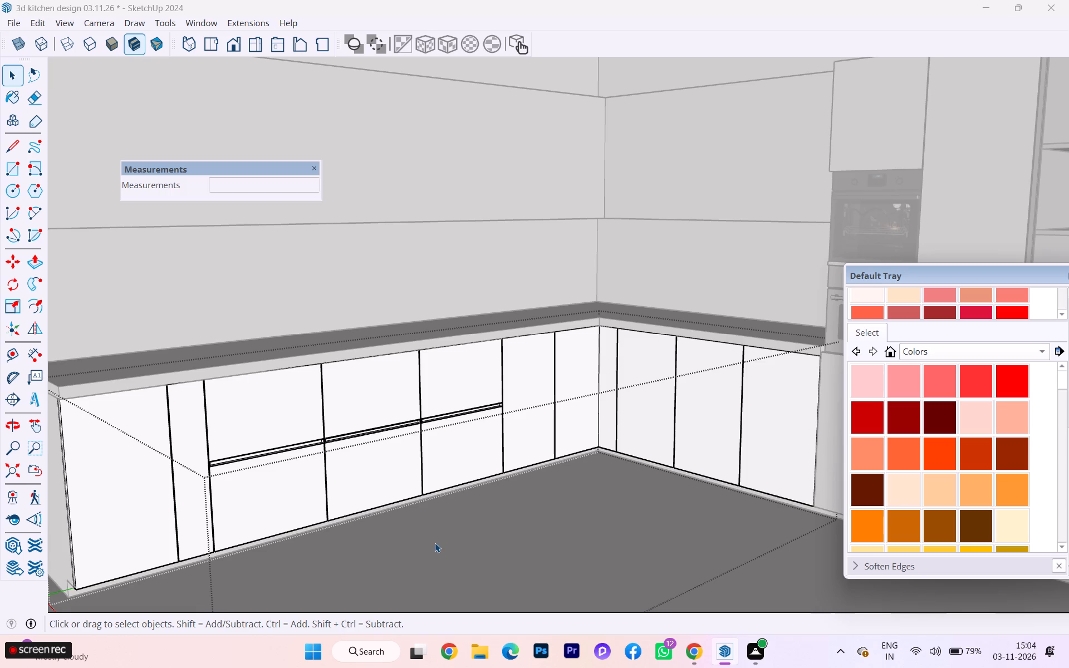
{"action": "scroll", "coordinate": [435, 543], "scroll_direction": "up", "scroll_amount": 1}
{"action": "scroll", "coordinate": [435, 543], "scroll_direction": "down", "scroll_amount": 1}
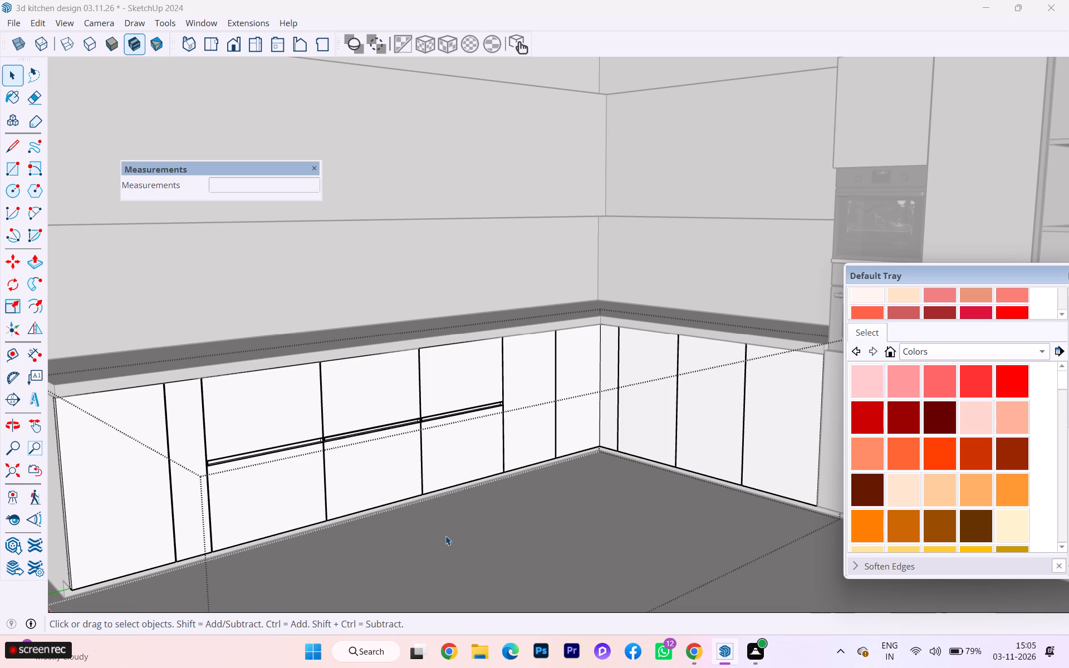
{"action": "scroll", "coordinate": [430, 532], "scroll_direction": "down", "scroll_amount": 1}
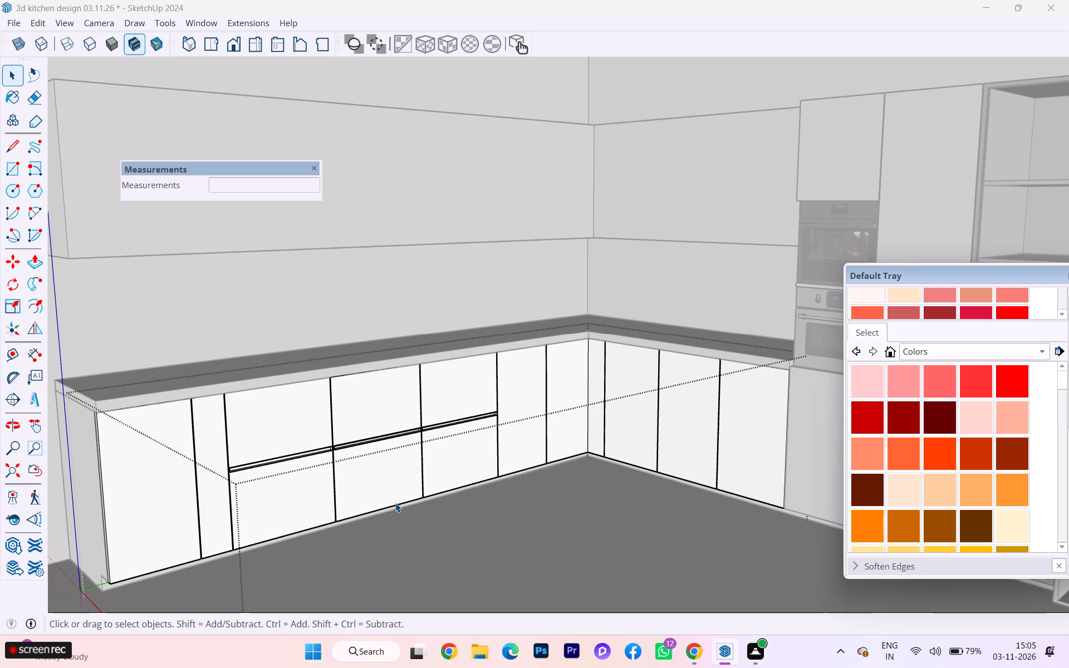
{"action": "scroll", "coordinate": [376, 505], "scroll_direction": "down", "scroll_amount": 2}
{"action": "scroll", "coordinate": [502, 485], "scroll_direction": "down", "scroll_amount": 1}
{"action": "scroll", "coordinate": [503, 485], "scroll_direction": "up", "scroll_amount": 3}
{"action": "scroll", "coordinate": [503, 487], "scroll_direction": "down", "scroll_amount": 5}
{"action": "scroll", "coordinate": [499, 505], "scroll_direction": "up", "scroll_amount": 4}
{"action": "scroll", "coordinate": [499, 505], "scroll_direction": "down", "scroll_amount": 2}
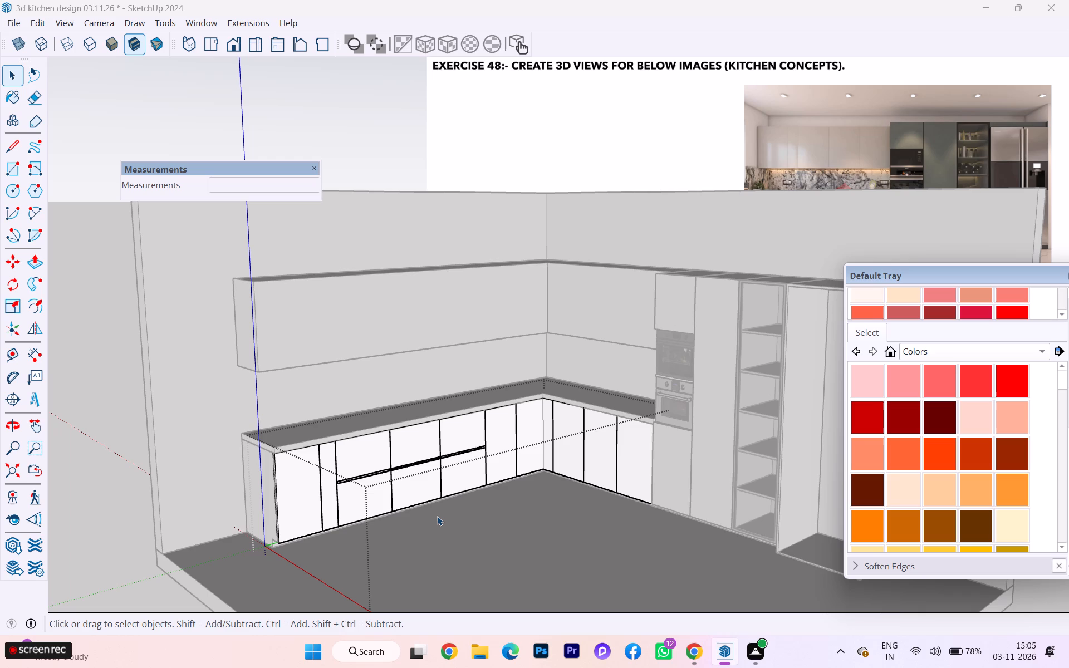
{"action": "scroll", "coordinate": [437, 516], "scroll_direction": "down", "scroll_amount": 2}
{"action": "scroll", "coordinate": [407, 448], "scroll_direction": "up", "scroll_amount": 4}
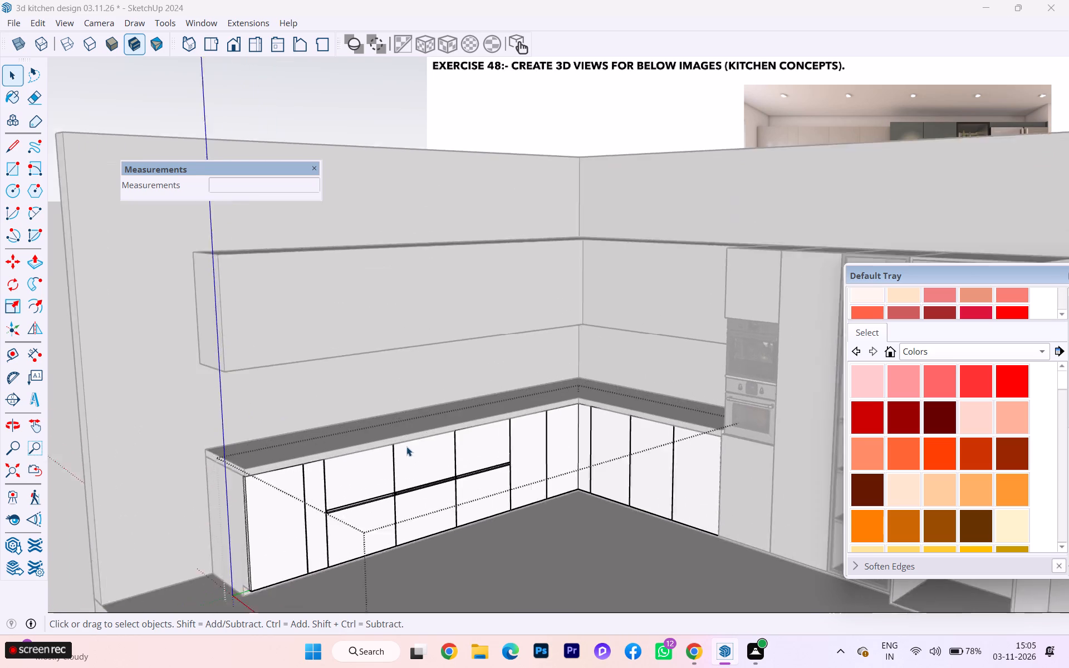
Paint the back, bottom and right end faces of the first drawer column's handle groove with the charcoal-black colour beside pure black in Colors-Named.
{"action": "scroll", "coordinate": [406, 446], "scroll_direction": "up", "scroll_amount": 2}
{"action": "scroll", "coordinate": [430, 485], "scroll_direction": "down", "scroll_amount": 3}
{"action": "scroll", "coordinate": [430, 485], "scroll_direction": "up", "scroll_amount": 4}
{"action": "scroll", "coordinate": [954, 321], "scroll_direction": "down", "scroll_amount": 1}
{"action": "scroll", "coordinate": [954, 324], "scroll_direction": "up", "scroll_amount": 4}
{"action": "scroll", "coordinate": [955, 328], "scroll_direction": "down", "scroll_amount": 1}
{"action": "scroll", "coordinate": [991, 451], "scroll_direction": "up", "scroll_amount": 1}
{"action": "scroll", "coordinate": [991, 451], "scroll_direction": "down", "scroll_amount": 5}
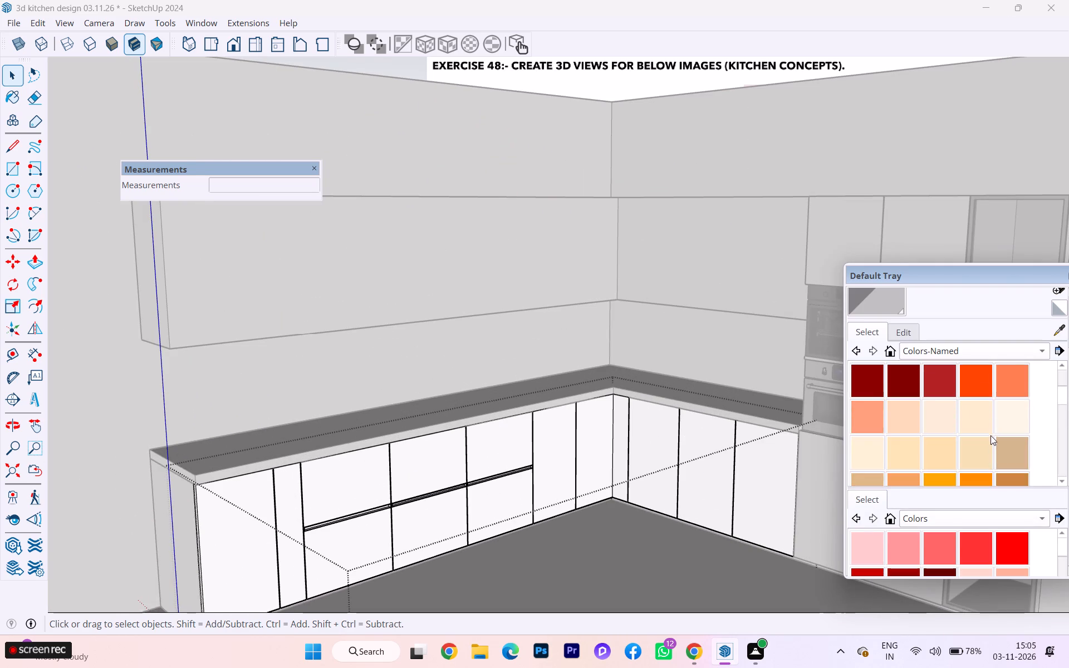
{"action": "scroll", "coordinate": [990, 434], "scroll_direction": "down", "scroll_amount": 1}
{"action": "scroll", "coordinate": [990, 434], "scroll_direction": "up", "scroll_amount": 2}
{"action": "scroll", "coordinate": [990, 434], "scroll_direction": "down", "scroll_amount": 2}
{"action": "scroll", "coordinate": [990, 434], "scroll_direction": "up", "scroll_amount": 1}
{"action": "scroll", "coordinate": [990, 434], "scroll_direction": "down", "scroll_amount": 8}
{"action": "scroll", "coordinate": [990, 434], "scroll_direction": "up", "scroll_amount": 1}
{"action": "scroll", "coordinate": [990, 434], "scroll_direction": "down", "scroll_amount": 2}
{"action": "scroll", "coordinate": [990, 434], "scroll_direction": "up", "scroll_amount": 2}
{"action": "scroll", "coordinate": [990, 434], "scroll_direction": "down", "scroll_amount": 4}
{"action": "scroll", "coordinate": [990, 434], "scroll_direction": "up", "scroll_amount": 1}
{"action": "scroll", "coordinate": [990, 434], "scroll_direction": "down", "scroll_amount": 2}
{"action": "scroll", "coordinate": [990, 434], "scroll_direction": "up", "scroll_amount": 1}
{"action": "scroll", "coordinate": [990, 434], "scroll_direction": "down", "scroll_amount": 7}
{"action": "scroll", "coordinate": [990, 437], "scroll_direction": "up", "scroll_amount": 1}
{"action": "scroll", "coordinate": [990, 437], "scroll_direction": "down", "scroll_amount": 1}
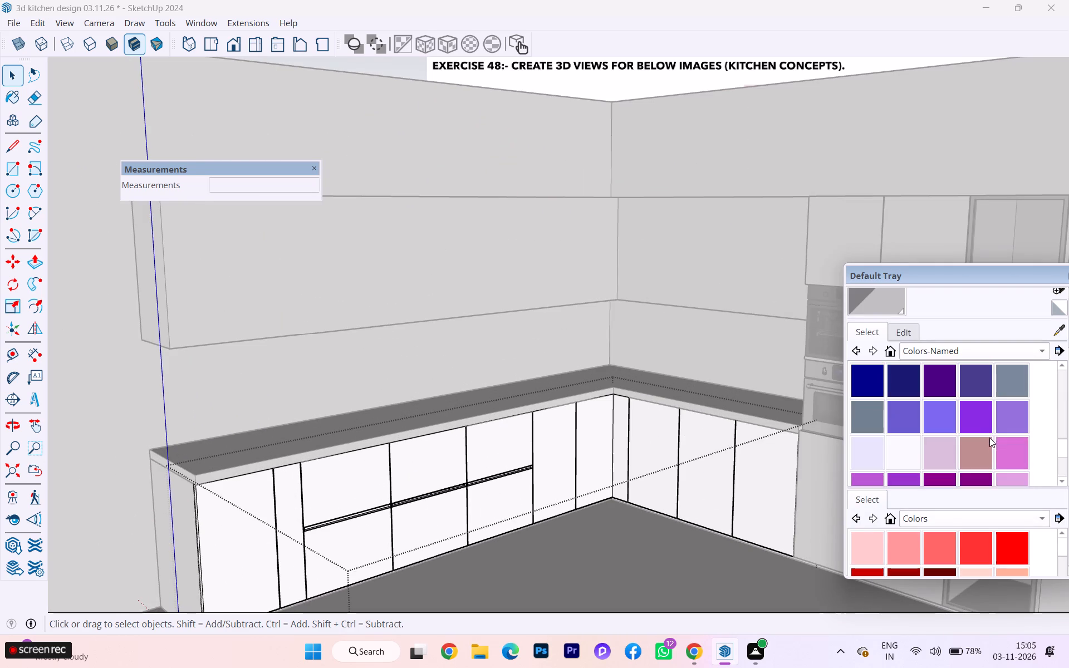
{"action": "scroll", "coordinate": [989, 438], "scroll_direction": "down", "scroll_amount": 3}
{"action": "scroll", "coordinate": [989, 439], "scroll_direction": "up", "scroll_amount": 1}
{"action": "scroll", "coordinate": [989, 439], "scroll_direction": "down", "scroll_amount": 2}
{"action": "scroll", "coordinate": [989, 439], "scroll_direction": "up", "scroll_amount": 1}
{"action": "scroll", "coordinate": [989, 439], "scroll_direction": "down", "scroll_amount": 2}
{"action": "scroll", "coordinate": [989, 439], "scroll_direction": "up", "scroll_amount": 2}
{"action": "scroll", "coordinate": [989, 439], "scroll_direction": "down", "scroll_amount": 5}
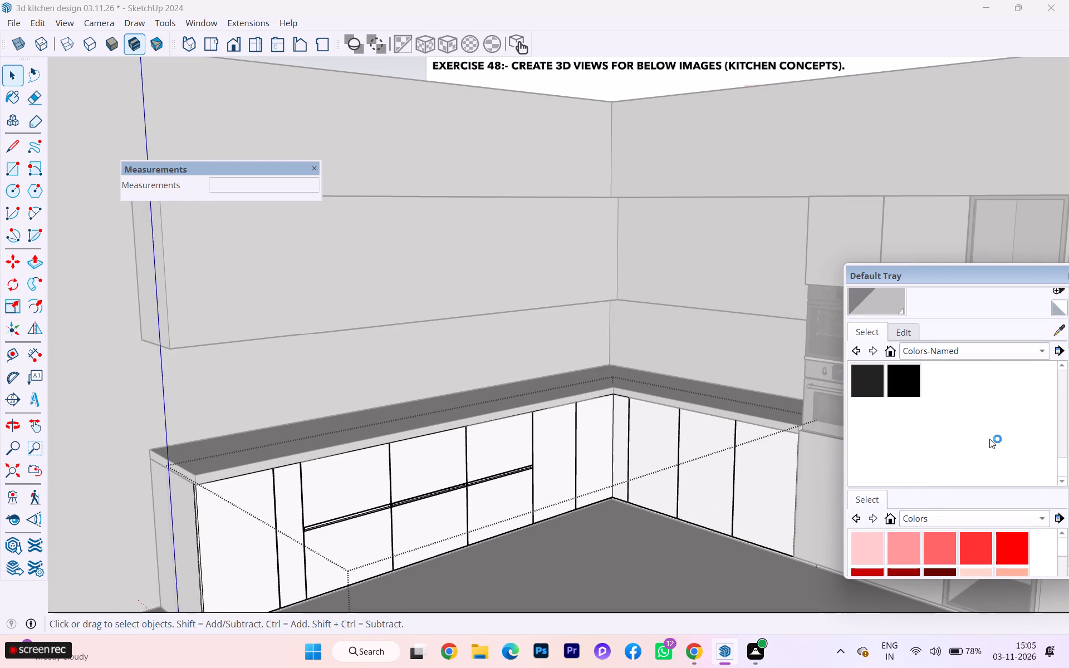
{"action": "scroll", "coordinate": [989, 439], "scroll_direction": "down", "scroll_amount": 4}
{"action": "scroll", "coordinate": [989, 439], "scroll_direction": "up", "scroll_amount": 2}
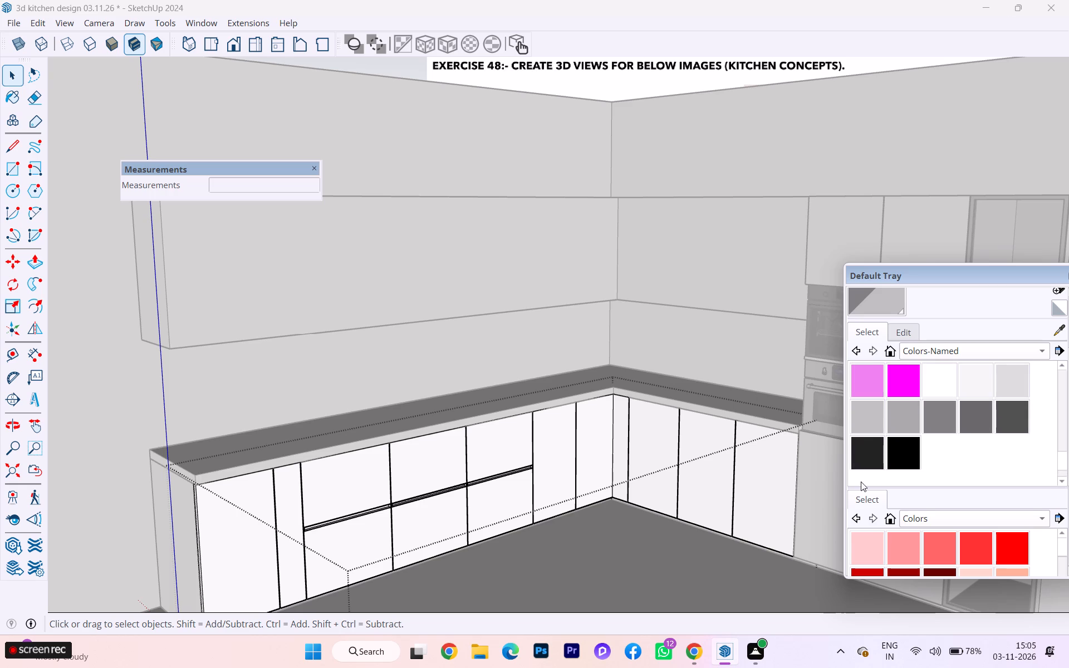
{"action": "left_click", "coordinate": [863, 442]}
{"action": "scroll", "coordinate": [430, 471], "scroll_direction": "up", "scroll_amount": 6}
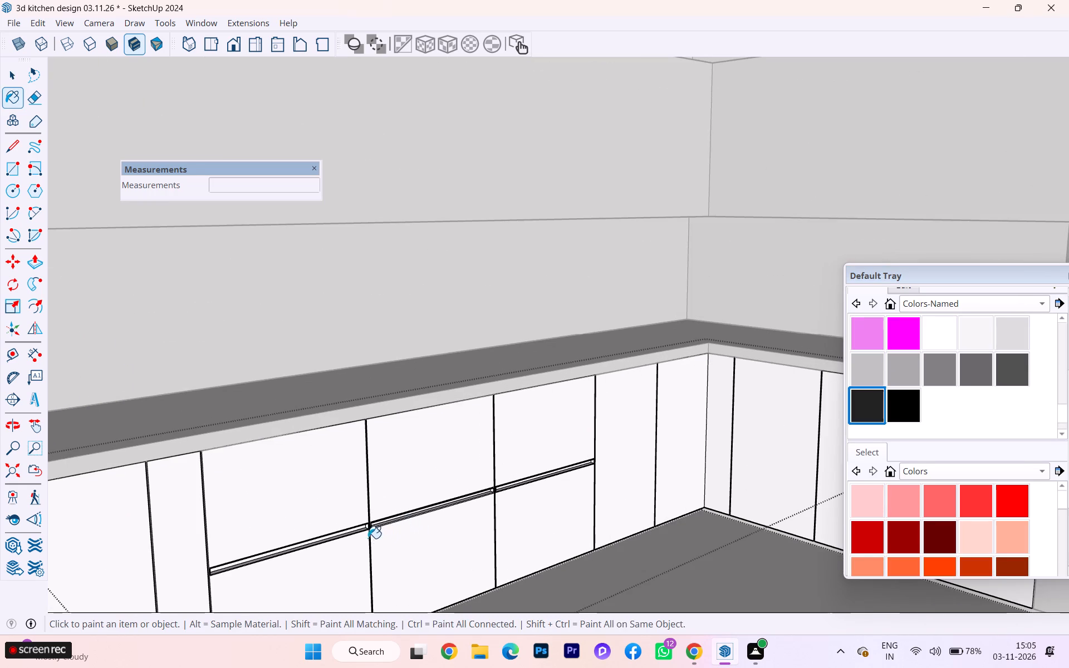
{"action": "scroll", "coordinate": [366, 537], "scroll_direction": "up", "scroll_amount": 12}
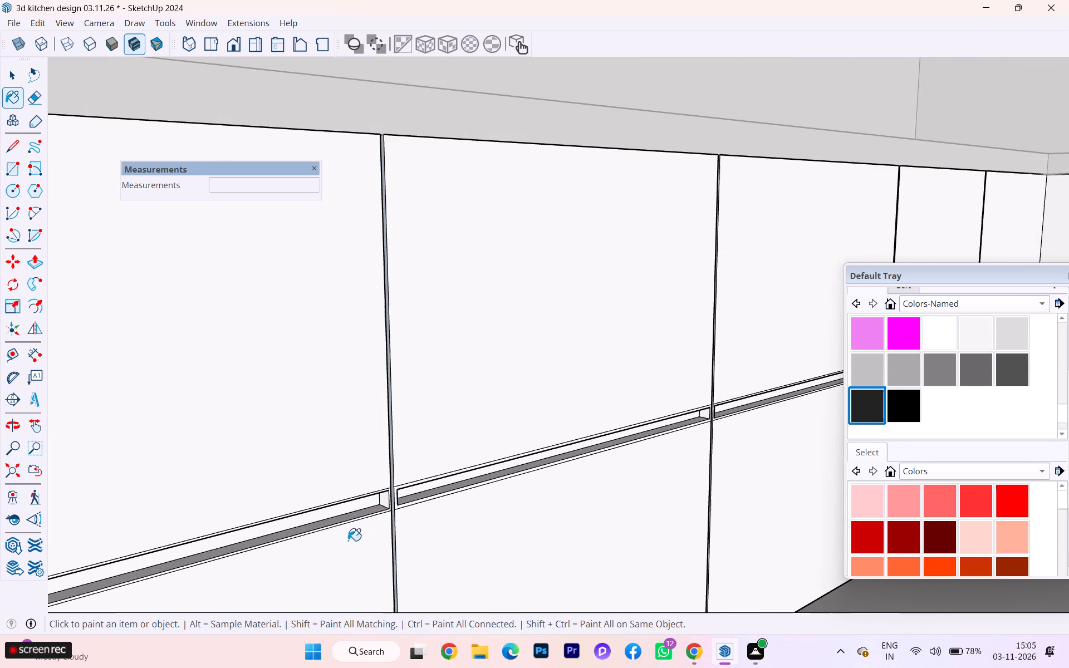
{"action": "scroll", "coordinate": [348, 541], "scroll_direction": "up", "scroll_amount": 4}
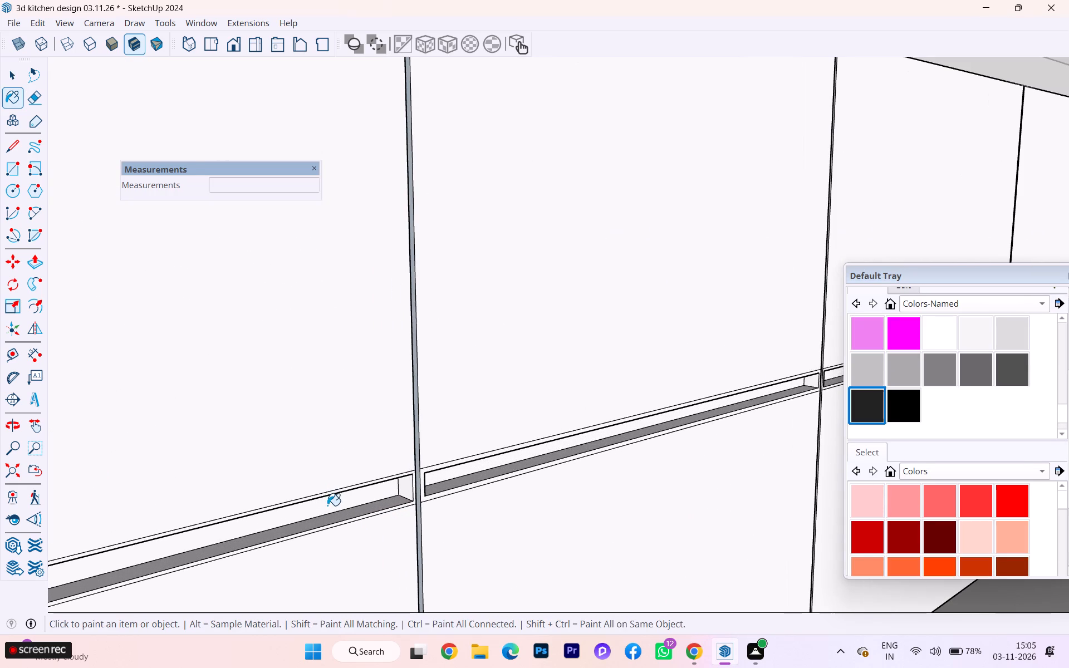
{"action": "left_click", "coordinate": [327, 505]}
{"action": "scroll", "coordinate": [344, 503], "scroll_direction": "up", "scroll_amount": 12}
{"action": "left_click", "coordinate": [346, 519]}
{"action": "left_click", "coordinate": [443, 482]}
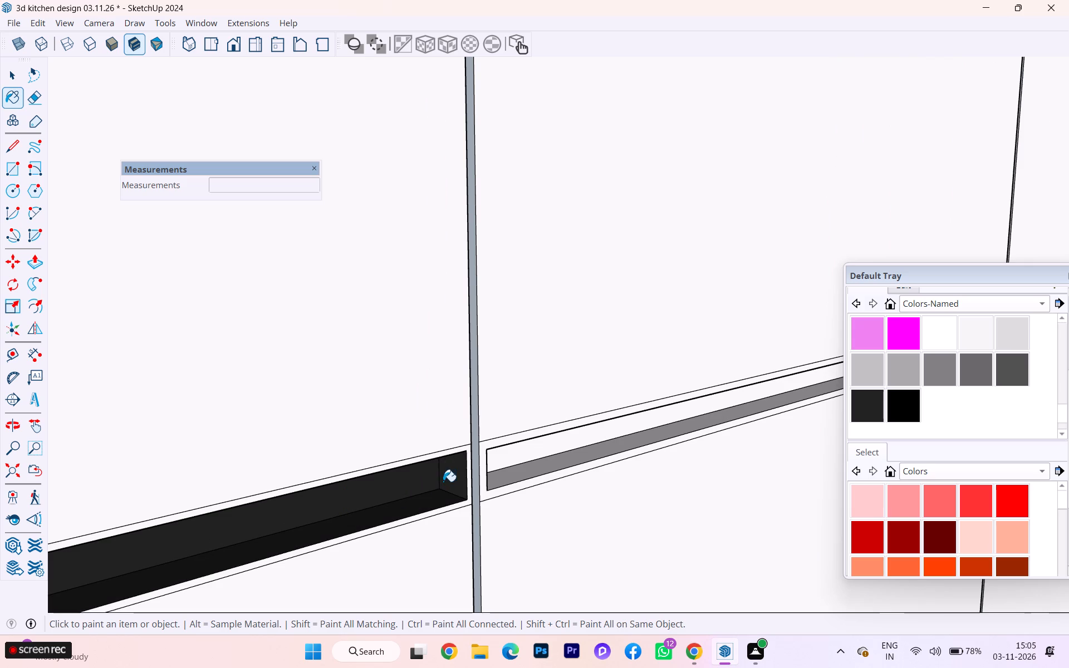
Paint the second drawer column's groove back and bottom, plus the top faces of the first and second grooves, in the same charcoal-black.
{"action": "left_click", "coordinate": [499, 464]}
{"action": "left_click", "coordinate": [503, 475]}
{"action": "scroll", "coordinate": [502, 477], "scroll_direction": "up", "scroll_amount": 3}
{"action": "scroll", "coordinate": [502, 477], "scroll_direction": "down", "scroll_amount": 1}
{"action": "scroll", "coordinate": [502, 477], "scroll_direction": "up", "scroll_amount": 1}
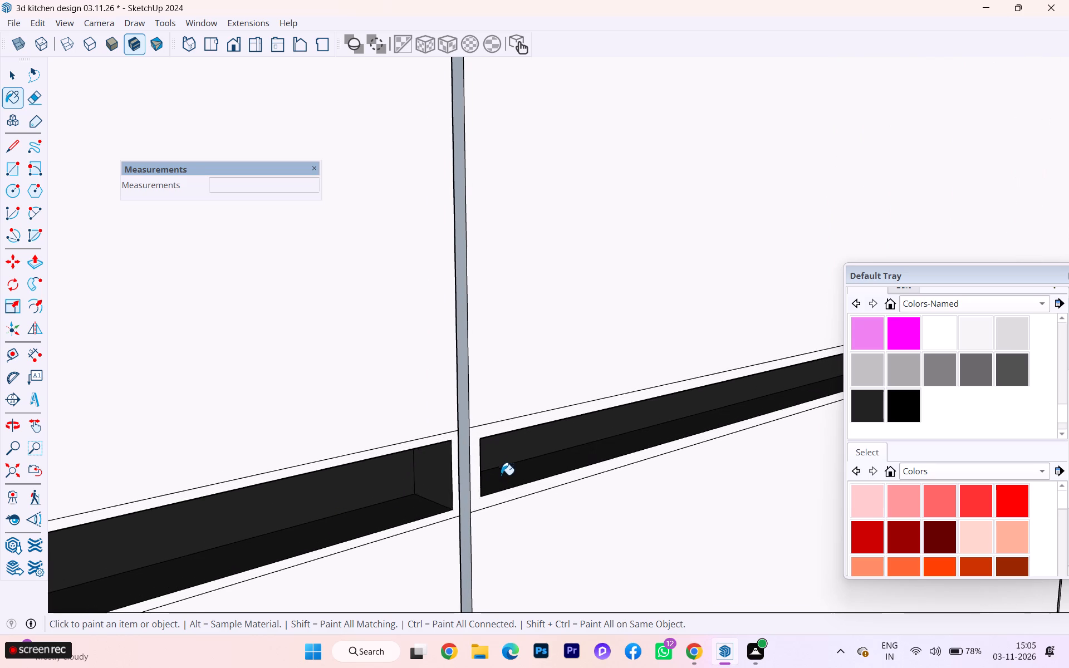
{"action": "scroll", "coordinate": [501, 474], "scroll_direction": "up", "scroll_amount": 8}
{"action": "double_click", "coordinate": [469, 446]}
{"action": "scroll", "coordinate": [530, 421], "scroll_direction": "down", "scroll_amount": 1}
{"action": "scroll", "coordinate": [532, 420], "scroll_direction": "up", "scroll_amount": 2}
{"action": "scroll", "coordinate": [534, 420], "scroll_direction": "down", "scroll_amount": 1}
{"action": "middle_click_drag", "start_coordinate": [535, 419], "coordinate": [494, 376]}
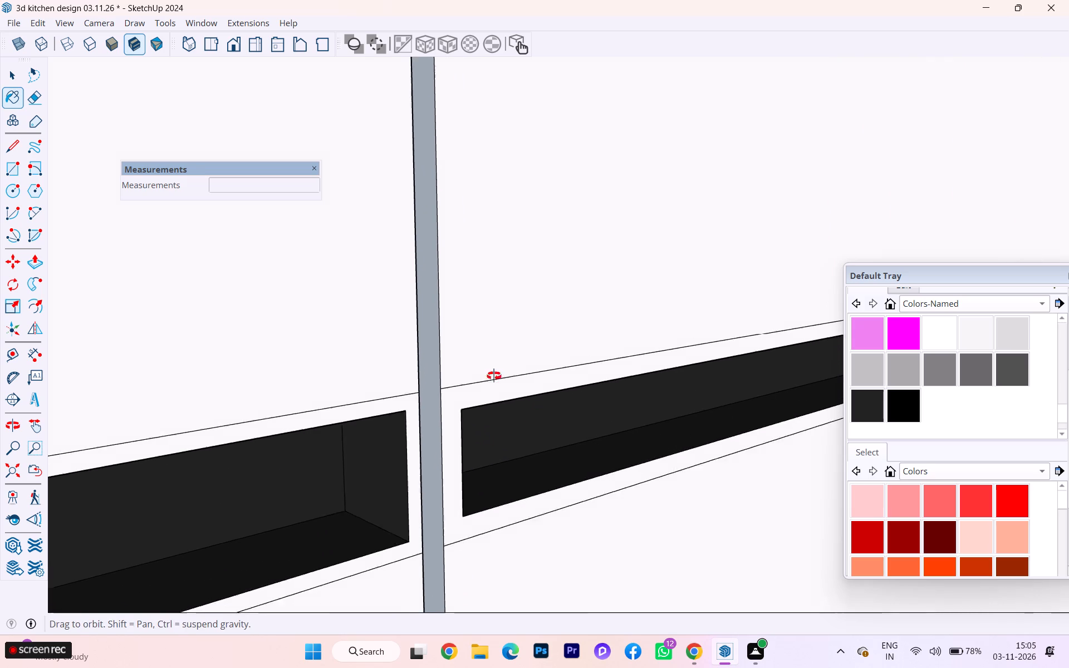
{"action": "middle_click_drag", "start_coordinate": [494, 376], "coordinate": [434, 237]}
{"action": "left_click", "coordinate": [463, 340]}
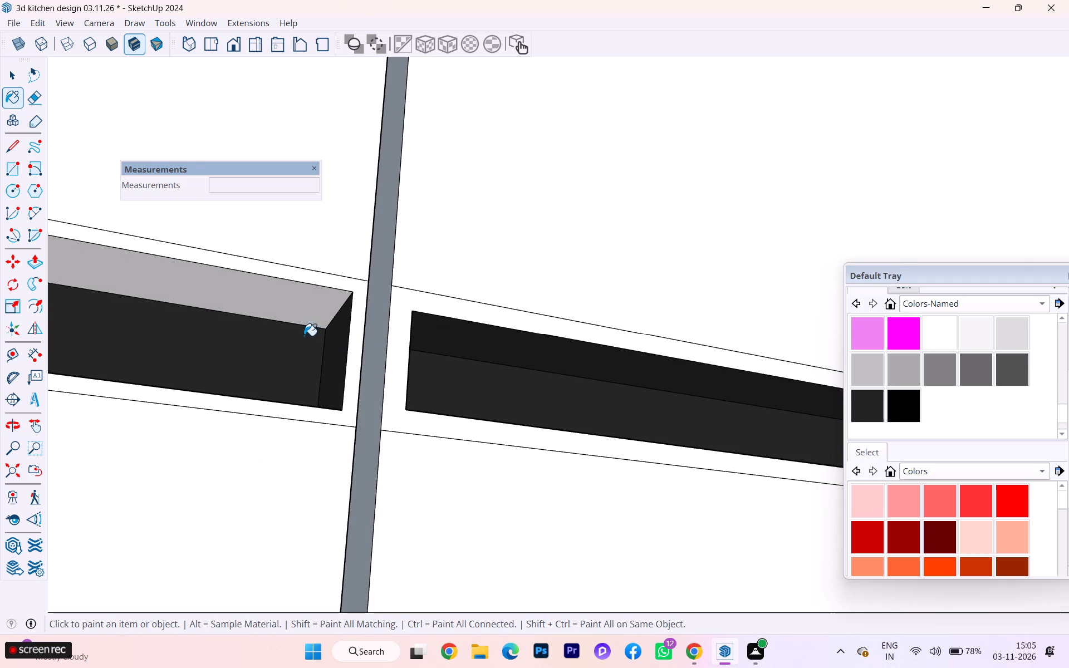
{"action": "left_click", "coordinate": [307, 312]}
Paint the second groove's right end face and the third drawer column's groove back and top faces charcoal-black.
{"action": "scroll", "coordinate": [343, 366], "scroll_direction": "down", "scroll_amount": 4}
{"action": "scroll", "coordinate": [341, 380], "scroll_direction": "up", "scroll_amount": 1}
{"action": "scroll", "coordinate": [341, 380], "scroll_direction": "down", "scroll_amount": 3}
{"action": "scroll", "coordinate": [354, 475], "scroll_direction": "down", "scroll_amount": 11}
{"action": "scroll", "coordinate": [399, 477], "scroll_direction": "up", "scroll_amount": 1}
{"action": "scroll", "coordinate": [345, 482], "scroll_direction": "down", "scroll_amount": 5}
{"action": "scroll", "coordinate": [342, 483], "scroll_direction": "up", "scroll_amount": 1}
{"action": "scroll", "coordinate": [342, 483], "scroll_direction": "down", "scroll_amount": 3}
{"action": "scroll", "coordinate": [342, 483], "scroll_direction": "up", "scroll_amount": 1}
{"action": "scroll", "coordinate": [342, 483], "scroll_direction": "down", "scroll_amount": 10}
{"action": "scroll", "coordinate": [340, 495], "scroll_direction": "up", "scroll_amount": 6}
{"action": "scroll", "coordinate": [339, 496], "scroll_direction": "down", "scroll_amount": 5}
{"action": "scroll", "coordinate": [649, 477], "scroll_direction": "up", "scroll_amount": 2}
{"action": "scroll", "coordinate": [649, 477], "scroll_direction": "down", "scroll_amount": 1}
{"action": "scroll", "coordinate": [651, 478], "scroll_direction": "up", "scroll_amount": 4}
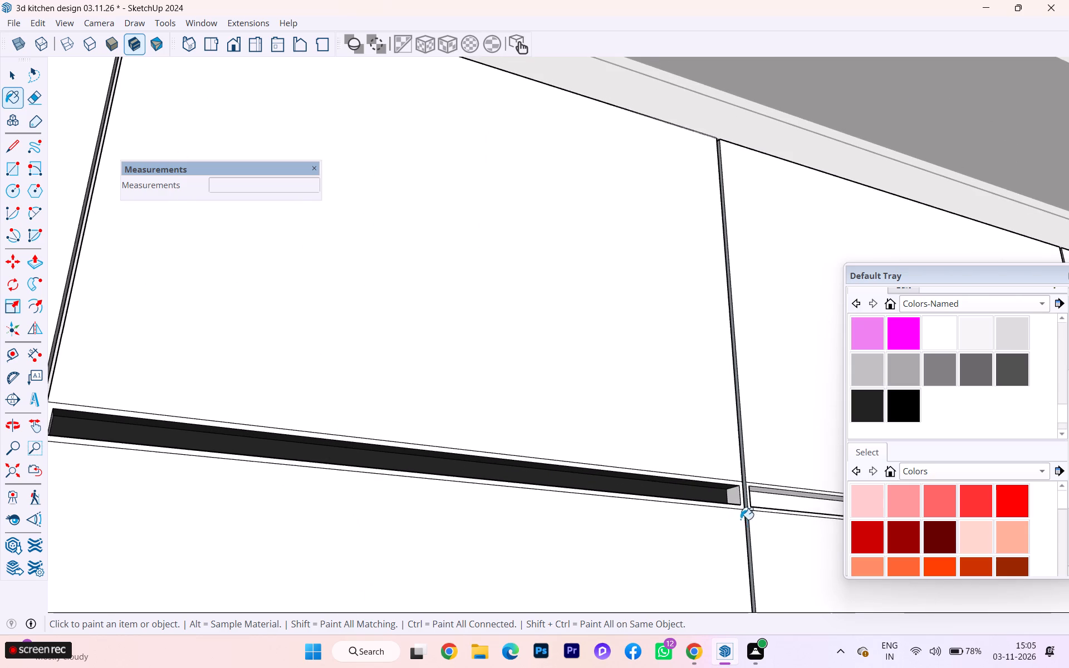
{"action": "left_click", "coordinate": [732, 494]}
{"action": "left_click", "coordinate": [780, 500]}
{"action": "left_click", "coordinate": [776, 493]}
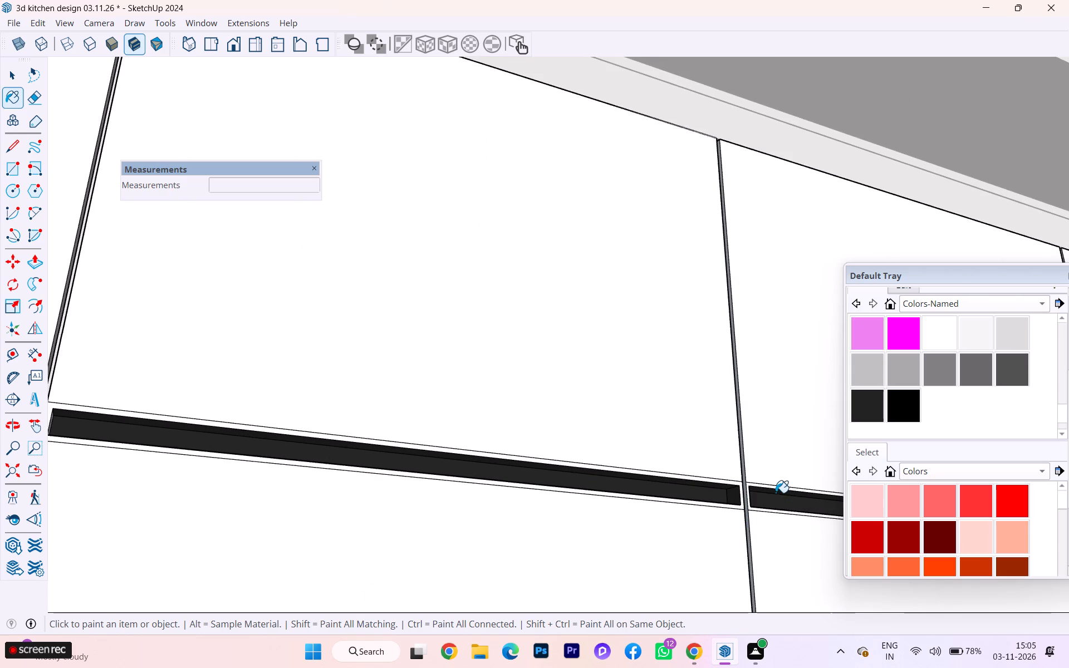
Paint the left end face of the first drawer column's handle groove charcoal-black.
{"action": "scroll", "coordinate": [693, 512], "scroll_direction": "down", "scroll_amount": 2}
{"action": "scroll", "coordinate": [690, 512], "scroll_direction": "up", "scroll_amount": 3}
{"action": "scroll", "coordinate": [690, 513], "scroll_direction": "down", "scroll_amount": 6}
{"action": "scroll", "coordinate": [686, 513], "scroll_direction": "up", "scroll_amount": 2}
{"action": "scroll", "coordinate": [686, 513], "scroll_direction": "down", "scroll_amount": 2}
{"action": "scroll", "coordinate": [687, 513], "scroll_direction": "up", "scroll_amount": 2}
{"action": "scroll", "coordinate": [715, 466], "scroll_direction": "down", "scroll_amount": 1}
{"action": "scroll", "coordinate": [715, 466], "scroll_direction": "up", "scroll_amount": 2}
{"action": "scroll", "coordinate": [715, 466], "scroll_direction": "down", "scroll_amount": 7}
{"action": "scroll", "coordinate": [725, 473], "scroll_direction": "up", "scroll_amount": 1}
{"action": "scroll", "coordinate": [725, 474], "scroll_direction": "down", "scroll_amount": 1}
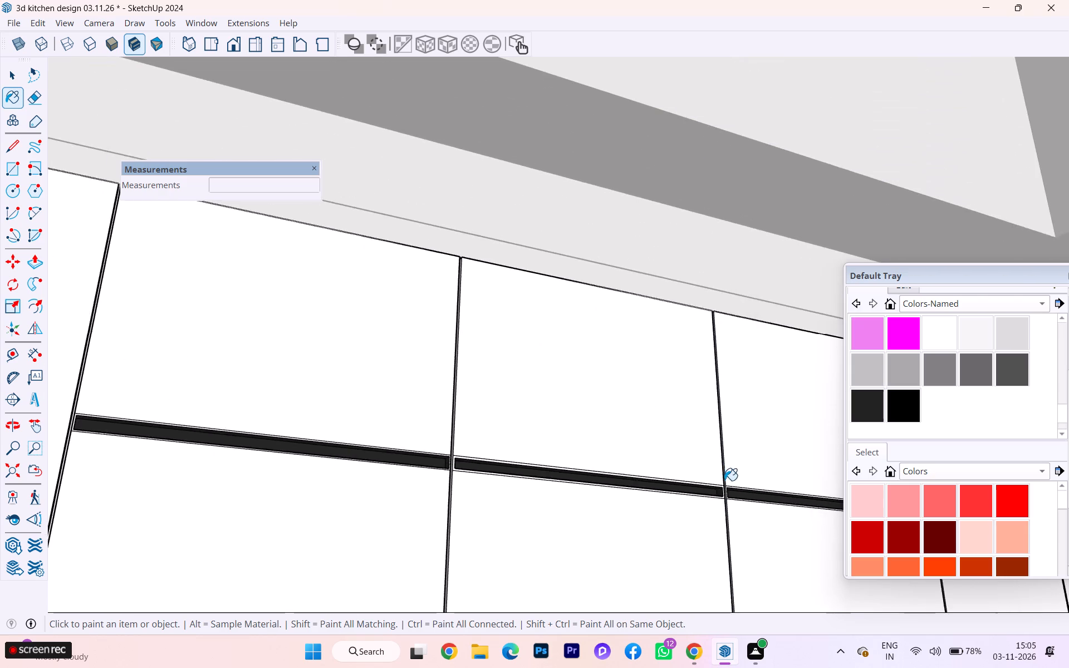
{"action": "scroll", "coordinate": [724, 480], "scroll_direction": "down", "scroll_amount": 1}
{"action": "scroll", "coordinate": [720, 487], "scroll_direction": "up", "scroll_amount": 1}
{"action": "scroll", "coordinate": [720, 490], "scroll_direction": "down", "scroll_amount": 1}
{"action": "middle_click_drag", "start_coordinate": [720, 491], "coordinate": [683, 587]}
{"action": "scroll", "coordinate": [732, 510], "scroll_direction": "down", "scroll_amount": 8}
{"action": "scroll", "coordinate": [625, 477], "scroll_direction": "up", "scroll_amount": 2}
{"action": "scroll", "coordinate": [614, 475], "scroll_direction": "down", "scroll_amount": 1}
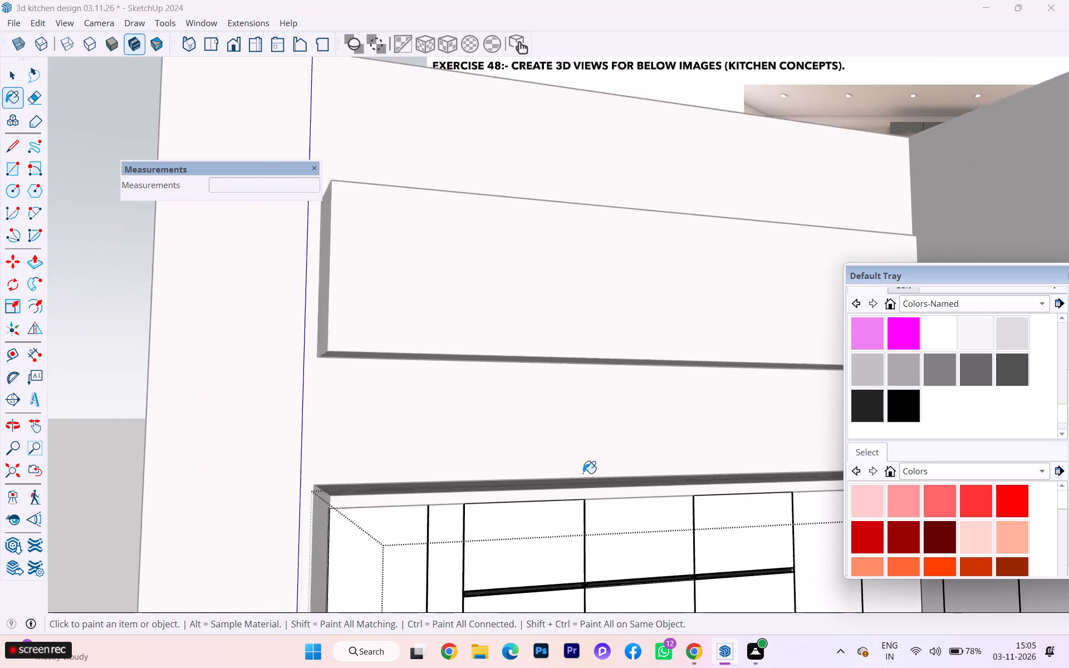
{"action": "scroll", "coordinate": [578, 475], "scroll_direction": "down", "scroll_amount": 1}
{"action": "scroll", "coordinate": [523, 570], "scroll_direction": "up", "scroll_amount": 1}
{"action": "scroll", "coordinate": [523, 570], "scroll_direction": "down", "scroll_amount": 1}
{"action": "scroll", "coordinate": [523, 570], "scroll_direction": "up", "scroll_amount": 5}
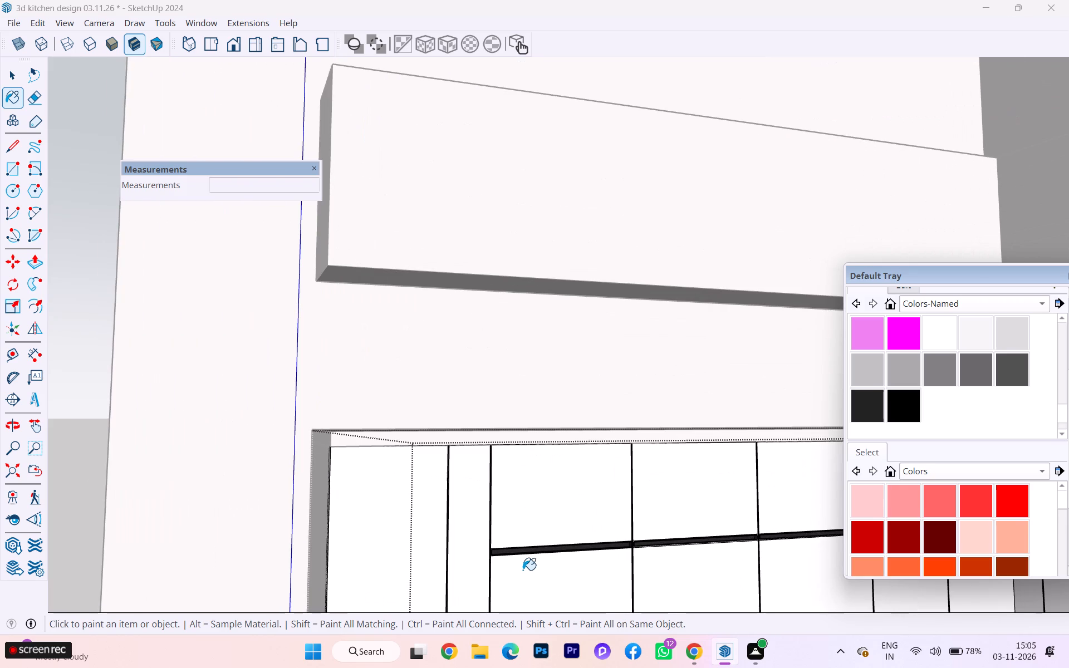
{"action": "scroll", "coordinate": [522, 572], "scroll_direction": "up", "scroll_amount": 11}
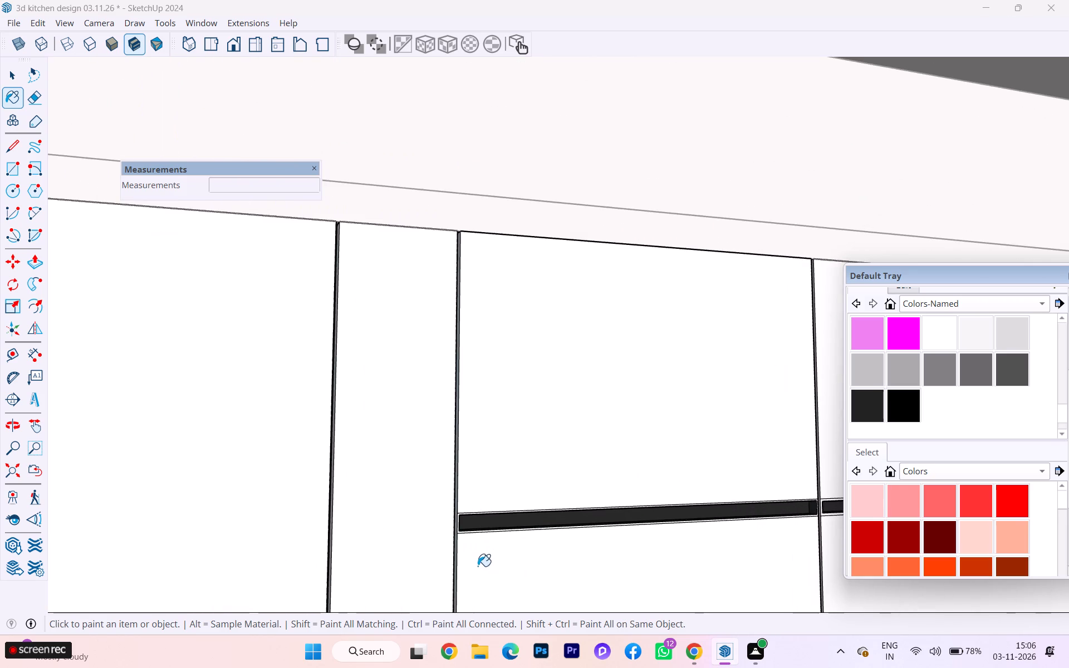
{"action": "scroll", "coordinate": [460, 541], "scroll_direction": "up", "scroll_amount": 5}
{"action": "scroll", "coordinate": [456, 539], "scroll_direction": "down", "scroll_amount": 1}
{"action": "scroll", "coordinate": [455, 538], "scroll_direction": "up", "scroll_amount": 4}
{"action": "scroll", "coordinate": [455, 537], "scroll_direction": "down", "scroll_amount": 1}
{"action": "scroll", "coordinate": [455, 537], "scroll_direction": "up", "scroll_amount": 5}
{"action": "scroll", "coordinate": [456, 518], "scroll_direction": "down", "scroll_amount": 3}
{"action": "scroll", "coordinate": [457, 518], "scroll_direction": "up", "scroll_amount": 2}
{"action": "scroll", "coordinate": [555, 527], "scroll_direction": "down", "scroll_amount": 1}
{"action": "middle_click_drag", "start_coordinate": [547, 532], "coordinate": [470, 541]}
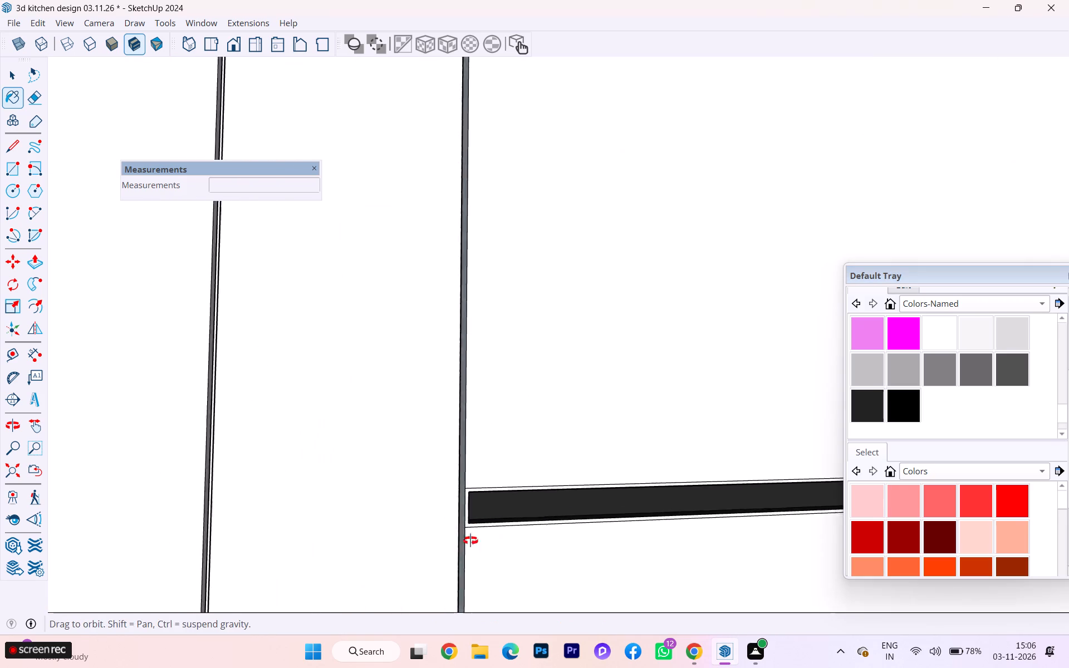
{"action": "middle_click_drag", "start_coordinate": [470, 541], "coordinate": [338, 551]}
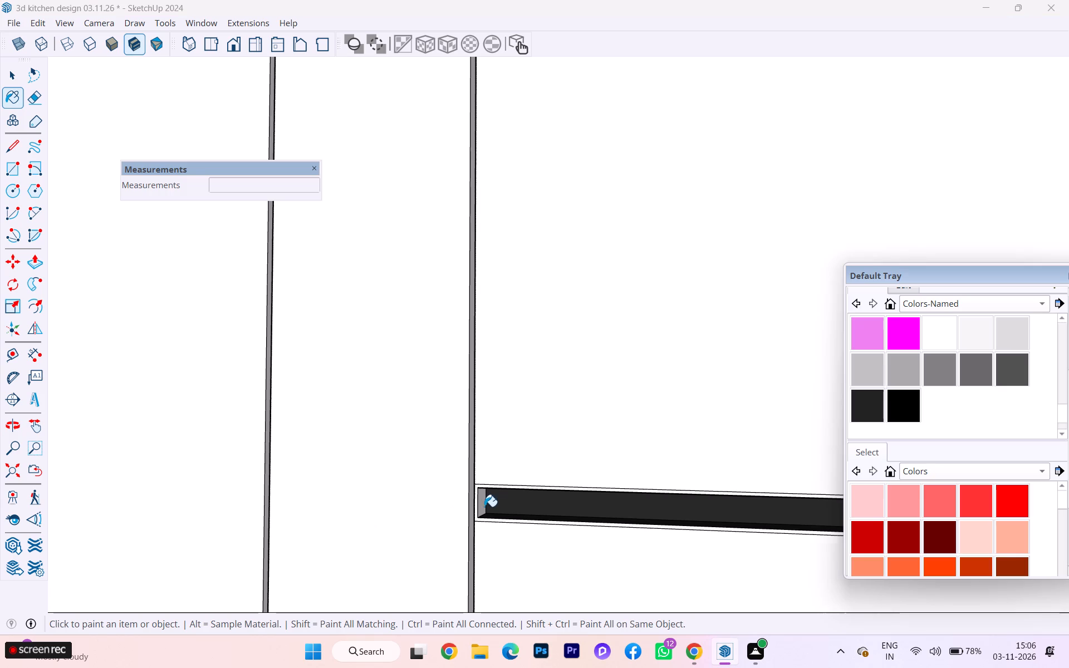
{"action": "left_click", "coordinate": [484, 507]}
Paint the left end and bottom faces of the third drawer column's handle groove in the same charcoal-black.
{"action": "scroll", "coordinate": [403, 513], "scroll_direction": "down", "scroll_amount": 4}
{"action": "scroll", "coordinate": [399, 513], "scroll_direction": "up", "scroll_amount": 3}
{"action": "scroll", "coordinate": [398, 514], "scroll_direction": "down", "scroll_amount": 2}
{"action": "scroll", "coordinate": [402, 511], "scroll_direction": "up", "scroll_amount": 1}
{"action": "scroll", "coordinate": [402, 511], "scroll_direction": "down", "scroll_amount": 2}
{"action": "scroll", "coordinate": [402, 511], "scroll_direction": "up", "scroll_amount": 1}
{"action": "scroll", "coordinate": [402, 511], "scroll_direction": "down", "scroll_amount": 4}
{"action": "scroll", "coordinate": [403, 509], "scroll_direction": "up", "scroll_amount": 3}
{"action": "scroll", "coordinate": [403, 509], "scroll_direction": "down", "scroll_amount": 2}
{"action": "scroll", "coordinate": [351, 508], "scroll_direction": "down", "scroll_amount": 2}
{"action": "scroll", "coordinate": [348, 509], "scroll_direction": "up", "scroll_amount": 2}
{"action": "scroll", "coordinate": [345, 511], "scroll_direction": "down", "scroll_amount": 4}
{"action": "scroll", "coordinate": [334, 501], "scroll_direction": "up", "scroll_amount": 2}
{"action": "scroll", "coordinate": [333, 501], "scroll_direction": "down", "scroll_amount": 6}
{"action": "scroll", "coordinate": [327, 517], "scroll_direction": "up", "scroll_amount": 2}
{"action": "scroll", "coordinate": [327, 517], "scroll_direction": "down", "scroll_amount": 2}
{"action": "scroll", "coordinate": [327, 518], "scroll_direction": "up", "scroll_amount": 1}
{"action": "scroll", "coordinate": [327, 518], "scroll_direction": "down", "scroll_amount": 2}
{"action": "scroll", "coordinate": [326, 520], "scroll_direction": "up", "scroll_amount": 2}
{"action": "scroll", "coordinate": [326, 520], "scroll_direction": "down", "scroll_amount": 6}
{"action": "scroll", "coordinate": [600, 542], "scroll_direction": "up", "scroll_amount": 2}
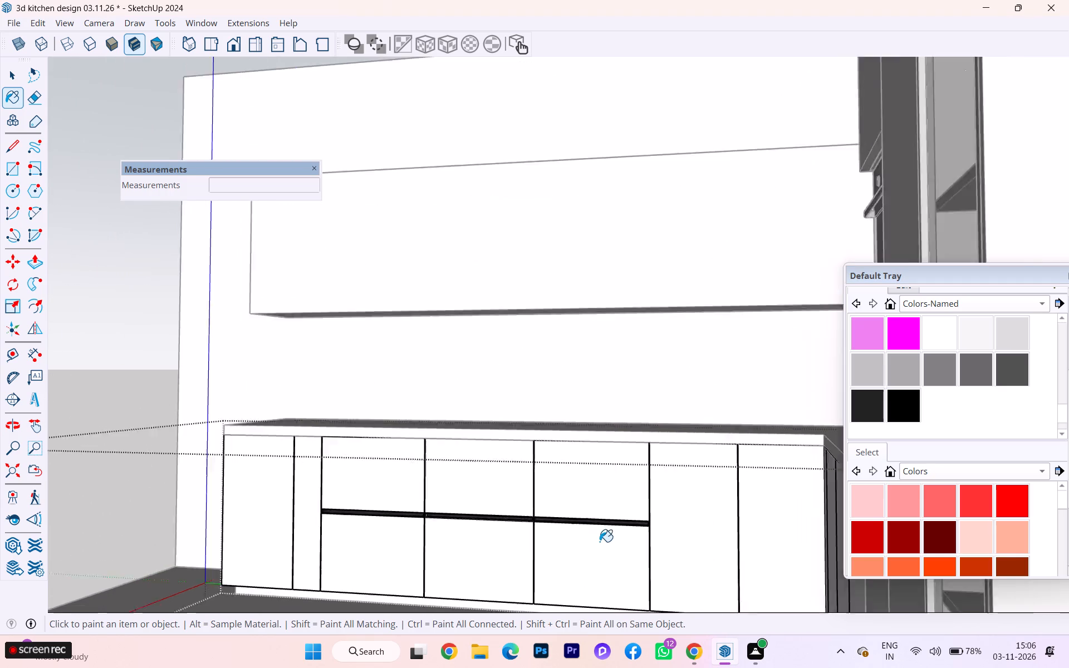
{"action": "scroll", "coordinate": [600, 542], "scroll_direction": "up", "scroll_amount": 5}
{"action": "scroll", "coordinate": [644, 526], "scroll_direction": "down", "scroll_amount": 2}
{"action": "scroll", "coordinate": [646, 523], "scroll_direction": "up", "scroll_amount": 9}
{"action": "scroll", "coordinate": [676, 513], "scroll_direction": "down", "scroll_amount": 1}
{"action": "scroll", "coordinate": [676, 513], "scroll_direction": "up", "scroll_amount": 2}
{"action": "scroll", "coordinate": [676, 513], "scroll_direction": "down", "scroll_amount": 4}
{"action": "scroll", "coordinate": [676, 513], "scroll_direction": "up", "scroll_amount": 4}
{"action": "scroll", "coordinate": [676, 513], "scroll_direction": "down", "scroll_amount": 1}
{"action": "scroll", "coordinate": [676, 513], "scroll_direction": "up", "scroll_amount": 2}
{"action": "scroll", "coordinate": [676, 513], "scroll_direction": "down", "scroll_amount": 1}
{"action": "scroll", "coordinate": [676, 513], "scroll_direction": "up", "scroll_amount": 6}
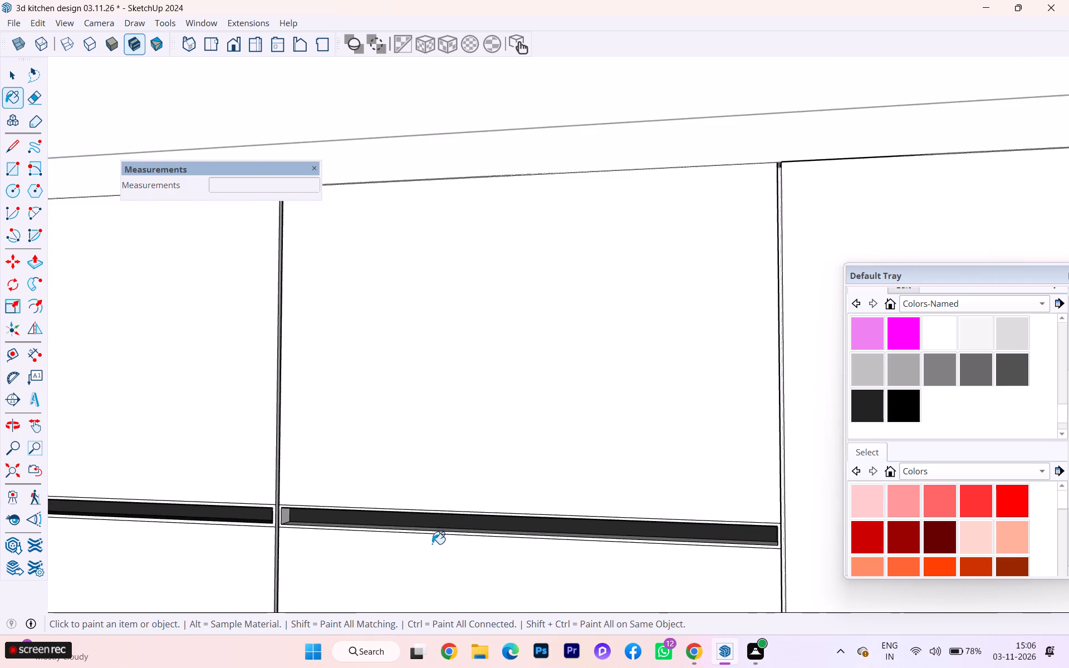
{"action": "scroll", "coordinate": [201, 510], "scroll_direction": "up", "scroll_amount": 4}
{"action": "scroll", "coordinate": [336, 510], "scroll_direction": "down", "scroll_amount": 1}
{"action": "scroll", "coordinate": [344, 510], "scroll_direction": "up", "scroll_amount": 4}
{"action": "scroll", "coordinate": [322, 537], "scroll_direction": "down", "scroll_amount": 2}
{"action": "scroll", "coordinate": [321, 538], "scroll_direction": "up", "scroll_amount": 2}
{"action": "scroll", "coordinate": [318, 539], "scroll_direction": "down", "scroll_amount": 1}
{"action": "scroll", "coordinate": [317, 540], "scroll_direction": "up", "scroll_amount": 1}
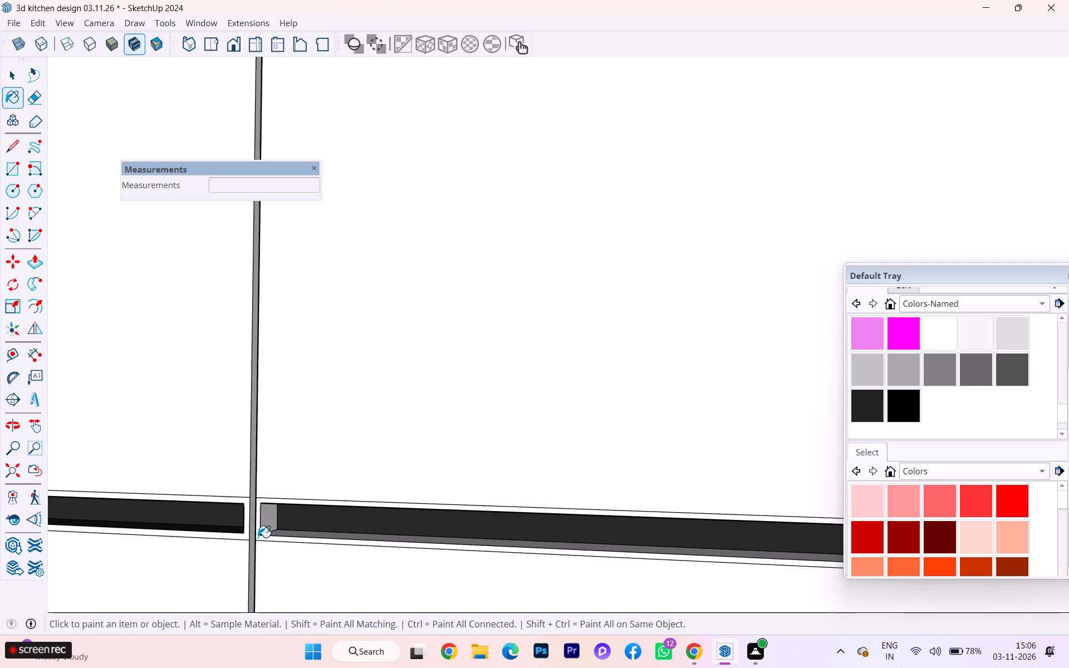
{"action": "scroll", "coordinate": [283, 528], "scroll_direction": "up", "scroll_amount": 9}
{"action": "scroll", "coordinate": [282, 528], "scroll_direction": "down", "scroll_amount": 2}
{"action": "scroll", "coordinate": [282, 528], "scroll_direction": "up", "scroll_amount": 2}
{"action": "left_click", "coordinate": [261, 512]}
{"action": "left_click", "coordinate": [284, 535]}
Paint the left end face of the second drawer column's handle groove charcoal-black.
{"action": "middle_click_drag", "start_coordinate": [325, 508], "coordinate": [325, 505]}
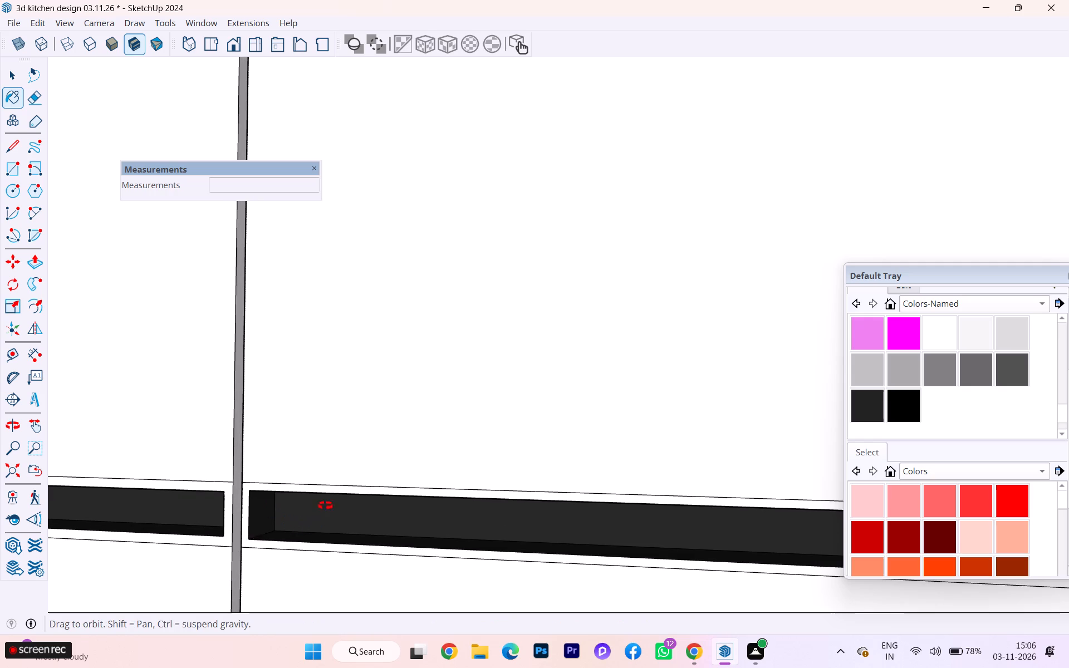
{"action": "middle_click_drag", "start_coordinate": [325, 505], "coordinate": [347, 545]}
{"action": "scroll", "coordinate": [388, 499], "scroll_direction": "up", "scroll_amount": 4}
{"action": "scroll", "coordinate": [524, 429], "scroll_direction": "down", "scroll_amount": 5}
{"action": "scroll", "coordinate": [724, 434], "scroll_direction": "up", "scroll_amount": 2}
{"action": "scroll", "coordinate": [726, 434], "scroll_direction": "down", "scroll_amount": 8}
{"action": "scroll", "coordinate": [427, 492], "scroll_direction": "down", "scroll_amount": 5}
{"action": "scroll", "coordinate": [165, 482], "scroll_direction": "up", "scroll_amount": 3}
{"action": "scroll", "coordinate": [146, 482], "scroll_direction": "down", "scroll_amount": 1}
{"action": "scroll", "coordinate": [144, 482], "scroll_direction": "up", "scroll_amount": 2}
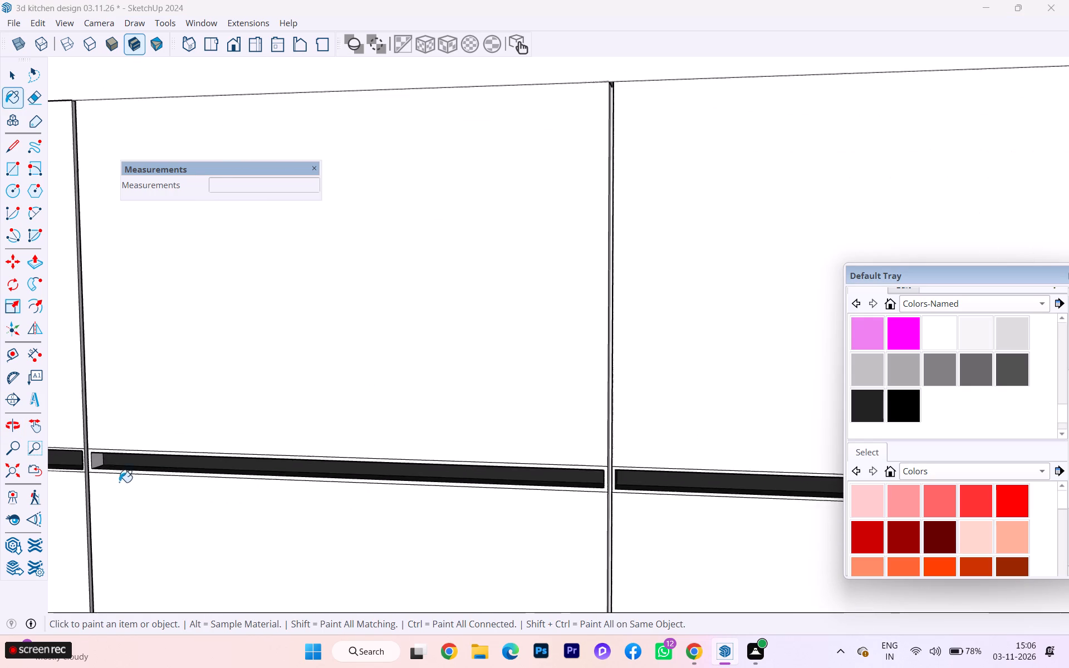
{"action": "scroll", "coordinate": [95, 473], "scroll_direction": "down", "scroll_amount": 1}
{"action": "scroll", "coordinate": [94, 471], "scroll_direction": "up", "scroll_amount": 5}
{"action": "scroll", "coordinate": [94, 471], "scroll_direction": "down", "scroll_amount": 2}
{"action": "scroll", "coordinate": [90, 471], "scroll_direction": "up", "scroll_amount": 2}
{"action": "scroll", "coordinate": [92, 461], "scroll_direction": "down", "scroll_amount": 1}
{"action": "scroll", "coordinate": [92, 461], "scroll_direction": "up", "scroll_amount": 5}
{"action": "left_click", "coordinate": [97, 456]}
Paint the right end face of the third drawer column's handle groove charcoal-black and leave the base cabinet group.
{"action": "scroll", "coordinate": [85, 461], "scroll_direction": "down", "scroll_amount": 1}
{"action": "scroll", "coordinate": [85, 461], "scroll_direction": "up", "scroll_amount": 1}
{"action": "scroll", "coordinate": [83, 464], "scroll_direction": "down", "scroll_amount": 3}
{"action": "middle_click_drag", "start_coordinate": [399, 482], "coordinate": [414, 482]}
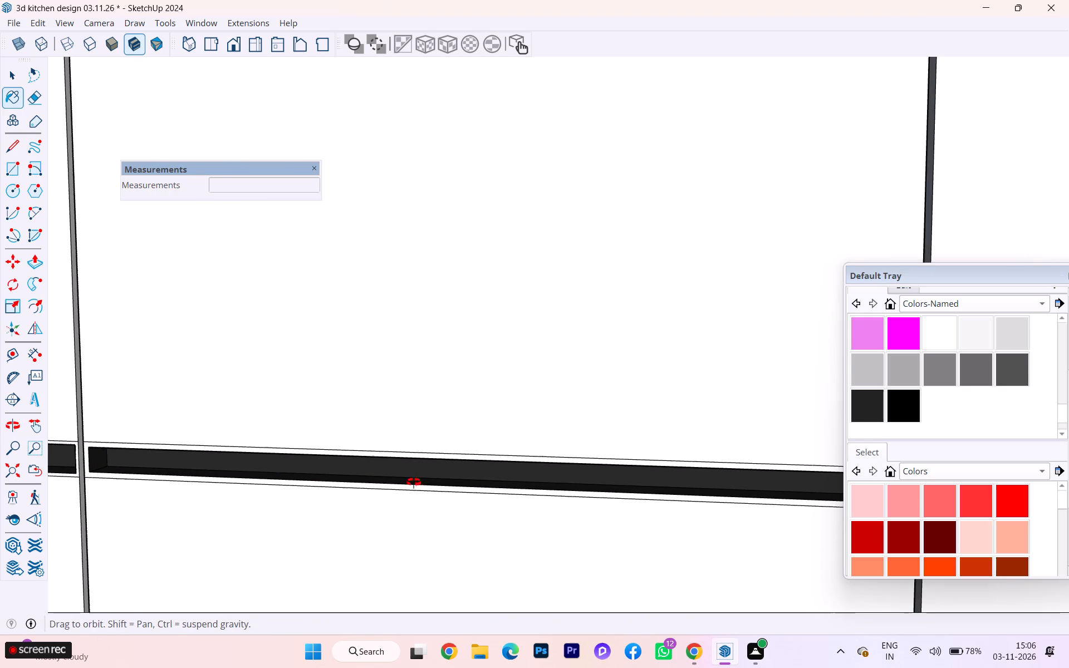
{"action": "middle_click_drag", "start_coordinate": [414, 482], "coordinate": [787, 483]}
{"action": "scroll", "coordinate": [348, 479], "scroll_direction": "down", "scroll_amount": 1}
{"action": "scroll", "coordinate": [334, 480], "scroll_direction": "up", "scroll_amount": 1}
{"action": "scroll", "coordinate": [320, 482], "scroll_direction": "down", "scroll_amount": 2}
{"action": "scroll", "coordinate": [964, 412], "scroll_direction": "up", "scroll_amount": 2}
{"action": "scroll", "coordinate": [964, 412], "scroll_direction": "down", "scroll_amount": 2}
{"action": "scroll", "coordinate": [964, 412], "scroll_direction": "up", "scroll_amount": 3}
{"action": "scroll", "coordinate": [916, 407], "scroll_direction": "down", "scroll_amount": 1}
{"action": "scroll", "coordinate": [889, 404], "scroll_direction": "up", "scroll_amount": 3}
{"action": "scroll", "coordinate": [830, 375], "scroll_direction": "down", "scroll_amount": 2}
{"action": "scroll", "coordinate": [830, 375], "scroll_direction": "up", "scroll_amount": 2}
{"action": "scroll", "coordinate": [830, 375], "scroll_direction": "down", "scroll_amount": 2}
{"action": "scroll", "coordinate": [830, 375], "scroll_direction": "up", "scroll_amount": 6}
{"action": "scroll", "coordinate": [795, 395], "scroll_direction": "down", "scroll_amount": 1}
{"action": "scroll", "coordinate": [796, 395], "scroll_direction": "up", "scroll_amount": 10}
{"action": "scroll", "coordinate": [812, 387], "scroll_direction": "down", "scroll_amount": 4}
{"action": "scroll", "coordinate": [812, 387], "scroll_direction": "up", "scroll_amount": 1}
{"action": "left_click", "coordinate": [826, 362]}
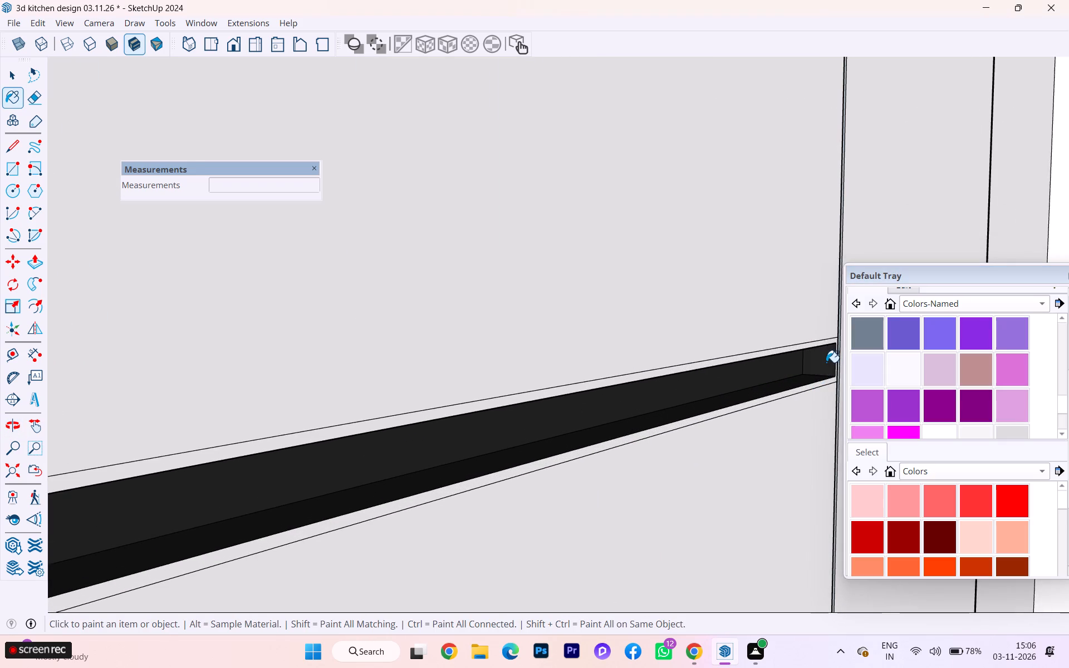
{"action": "scroll", "coordinate": [787, 372], "scroll_direction": "down", "scroll_amount": 1}
{"action": "middle_click_drag", "start_coordinate": [778, 370], "coordinate": [537, 384]}
{"action": "scroll", "coordinate": [596, 387], "scroll_direction": "down", "scroll_amount": 1}
{"action": "scroll", "coordinate": [596, 387], "scroll_direction": "up", "scroll_amount": 1}
{"action": "scroll", "coordinate": [596, 387], "scroll_direction": "down", "scroll_amount": 5}
{"action": "scroll", "coordinate": [596, 395], "scroll_direction": "up", "scroll_amount": 1}
{"action": "scroll", "coordinate": [585, 407], "scroll_direction": "down", "scroll_amount": 1}
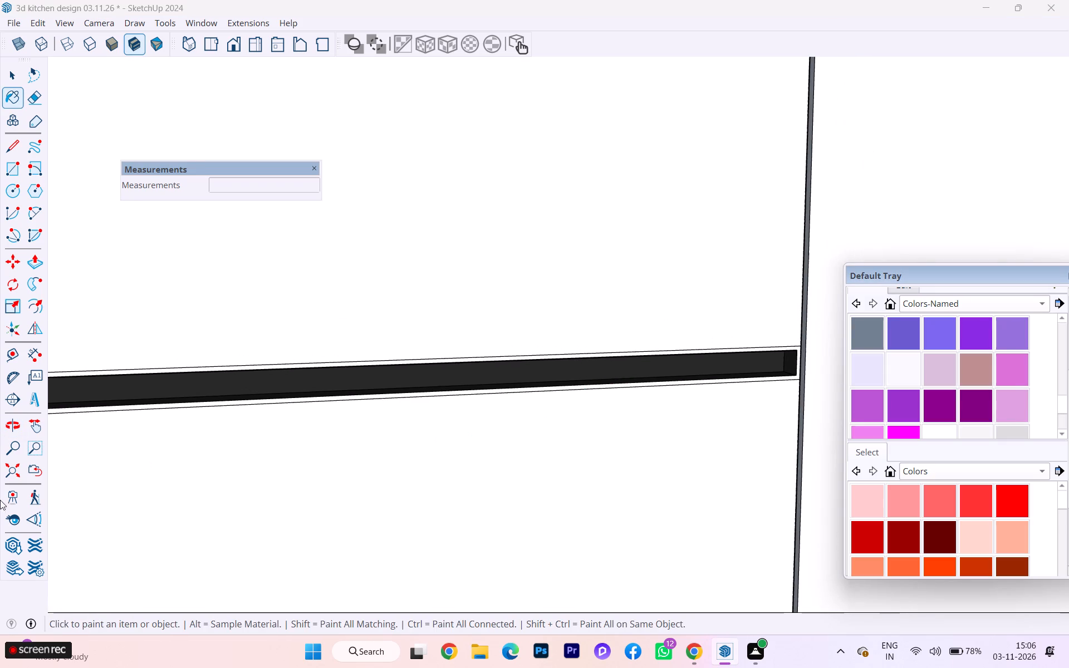
{"action": "left_click", "coordinate": [17, 475]}
{"action": "scroll", "coordinate": [313, 481], "scroll_direction": "down", "scroll_amount": 1}
{"action": "scroll", "coordinate": [318, 482], "scroll_direction": "up", "scroll_amount": 1}
{"action": "scroll", "coordinate": [324, 482], "scroll_direction": "down", "scroll_amount": 2}
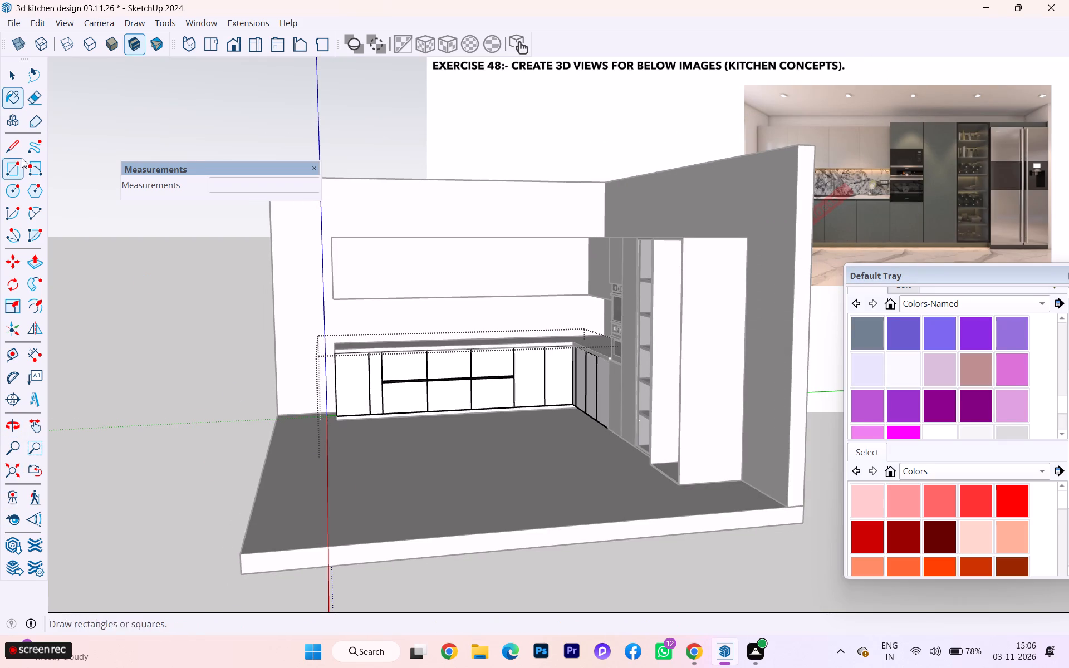
{"action": "left_click", "coordinate": [8, 75]}
{"action": "left_click", "coordinate": [100, 258]}
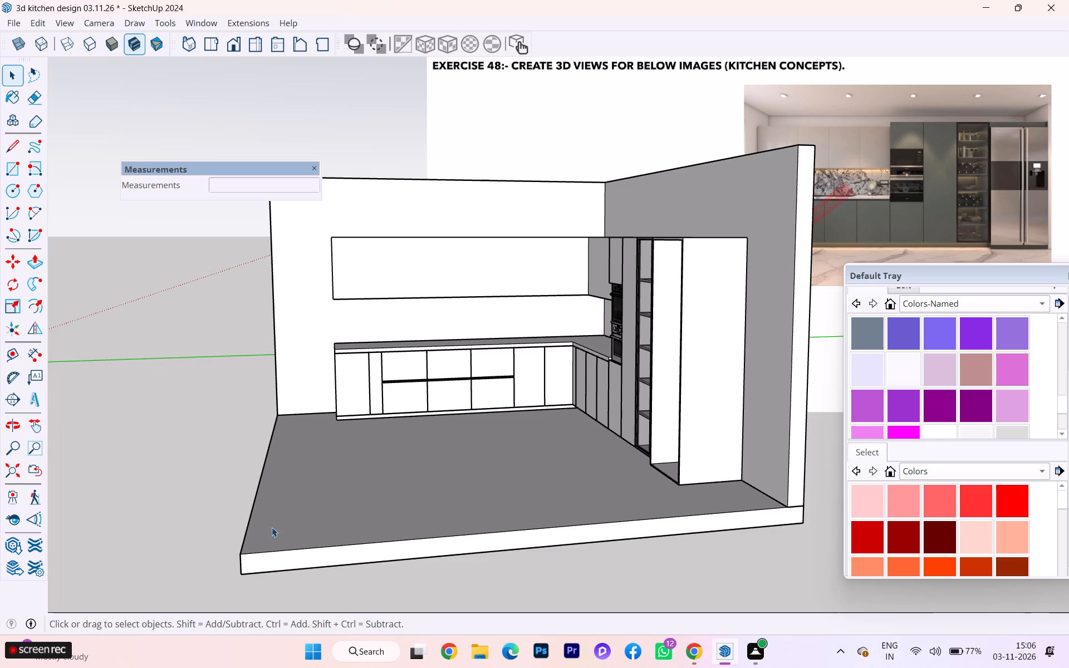
Examine the kitchen from several angles, focusing on the two built-in ovens, the shelf between them and the adjoining tall units.
{"action": "scroll", "coordinate": [543, 407], "scroll_direction": "down", "scroll_amount": 2}
{"action": "middle_click_drag", "start_coordinate": [660, 483], "coordinate": [947, 493]}
{"action": "scroll", "coordinate": [234, 424], "scroll_direction": "down", "scroll_amount": 3}
{"action": "scroll", "coordinate": [234, 424], "scroll_direction": "up", "scroll_amount": 1}
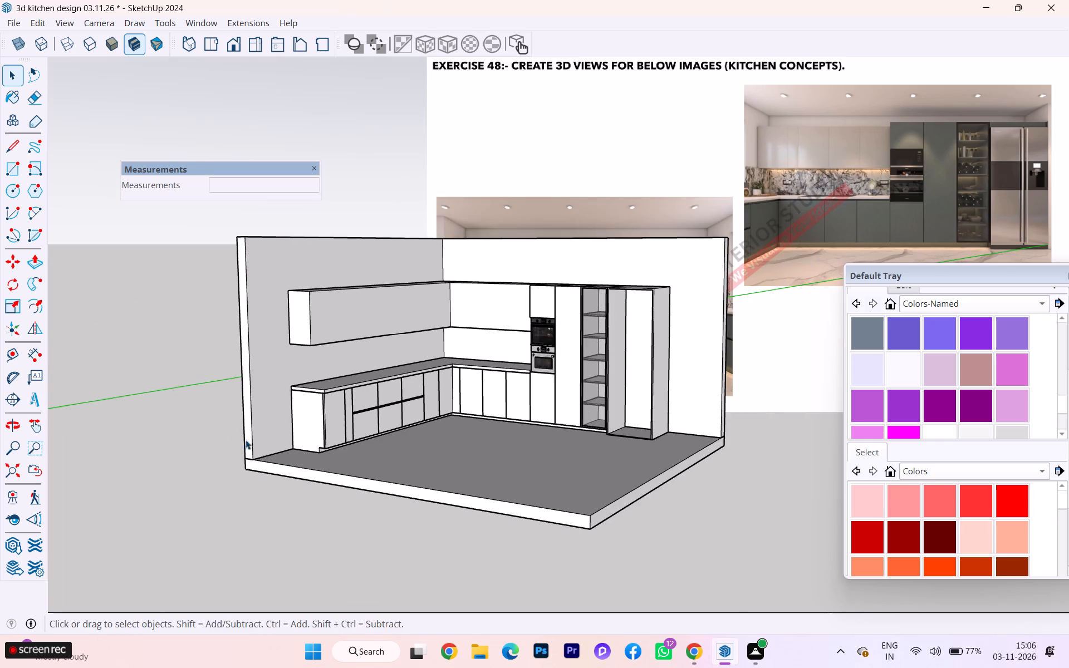
{"action": "scroll", "coordinate": [264, 445], "scroll_direction": "down", "scroll_amount": 1}
{"action": "middle_click_drag", "start_coordinate": [413, 458], "coordinate": [610, 493]}
{"action": "scroll", "coordinate": [558, 368], "scroll_direction": "up", "scroll_amount": 6}
{"action": "scroll", "coordinate": [552, 305], "scroll_direction": "up", "scroll_amount": 3}
{"action": "scroll", "coordinate": [551, 304], "scroll_direction": "down", "scroll_amount": 2}
{"action": "scroll", "coordinate": [551, 304], "scroll_direction": "up", "scroll_amount": 5}
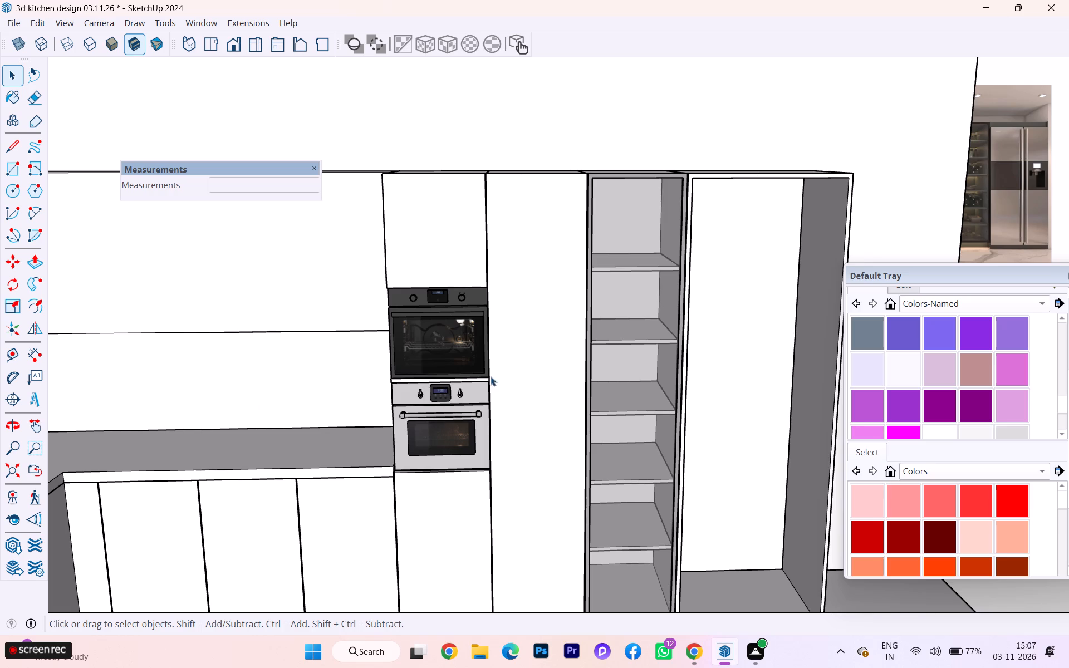
{"action": "scroll", "coordinate": [507, 380], "scroll_direction": "down", "scroll_amount": 2}
{"action": "scroll", "coordinate": [386, 395], "scroll_direction": "down", "scroll_amount": 1}
{"action": "middle_click_drag", "start_coordinate": [319, 402], "coordinate": [465, 411]}
{"action": "scroll", "coordinate": [465, 411], "scroll_direction": "up", "scroll_amount": 3}
{"action": "scroll", "coordinate": [465, 411], "scroll_direction": "down", "scroll_amount": 1}
{"action": "scroll", "coordinate": [465, 411], "scroll_direction": "up", "scroll_amount": 10}
{"action": "scroll", "coordinate": [454, 396], "scroll_direction": "down", "scroll_amount": 1}
{"action": "scroll", "coordinate": [454, 396], "scroll_direction": "up", "scroll_amount": 3}
{"action": "scroll", "coordinate": [414, 384], "scroll_direction": "down", "scroll_amount": 1}
{"action": "scroll", "coordinate": [413, 384], "scroll_direction": "up", "scroll_amount": 2}
{"action": "scroll", "coordinate": [411, 381], "scroll_direction": "down", "scroll_amount": 2}
{"action": "scroll", "coordinate": [410, 381], "scroll_direction": "up", "scroll_amount": 2}
{"action": "scroll", "coordinate": [365, 372], "scroll_direction": "up", "scroll_amount": 7}
{"action": "scroll", "coordinate": [366, 371], "scroll_direction": "down", "scroll_amount": 1}
{"action": "scroll", "coordinate": [366, 371], "scroll_direction": "up", "scroll_amount": 7}
{"action": "scroll", "coordinate": [367, 372], "scroll_direction": "down", "scroll_amount": 4}
{"action": "scroll", "coordinate": [363, 384], "scroll_direction": "up", "scroll_amount": 2}
{"action": "scroll", "coordinate": [362, 384], "scroll_direction": "down", "scroll_amount": 1}
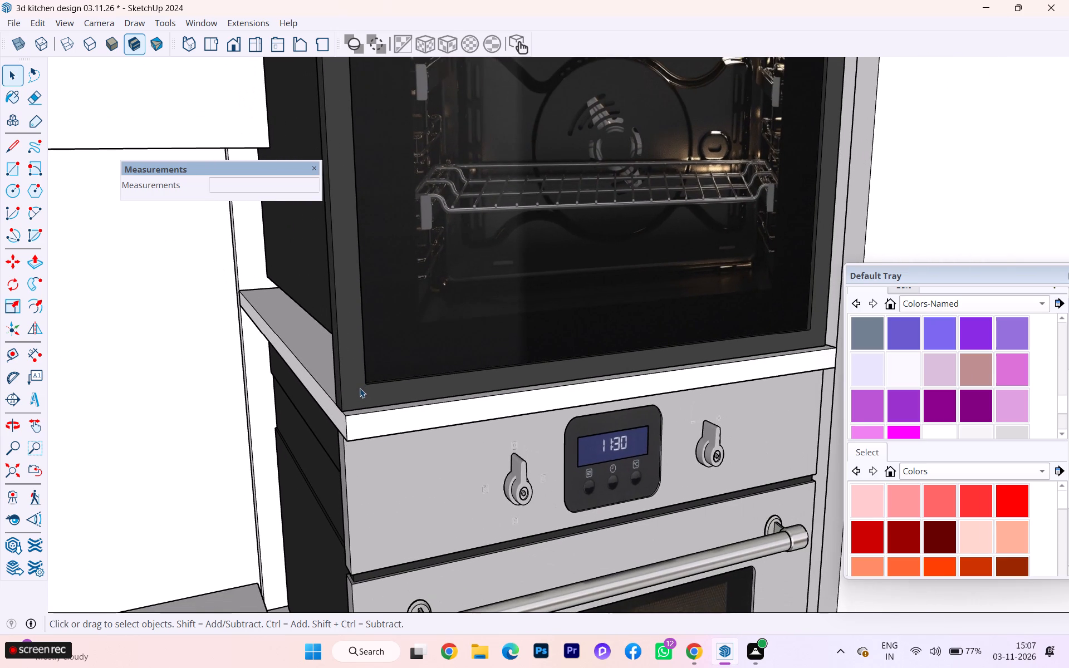
{"action": "scroll", "coordinate": [359, 394], "scroll_direction": "down", "scroll_amount": 2}
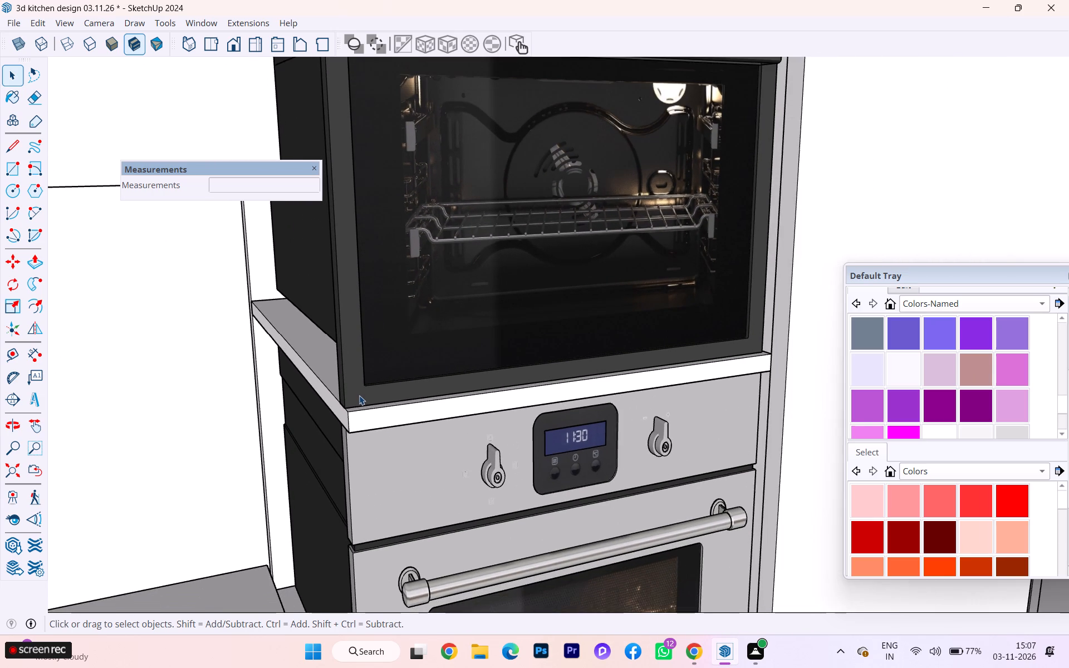
{"action": "scroll", "coordinate": [359, 395], "scroll_direction": "down", "scroll_amount": 2}
{"action": "scroll", "coordinate": [359, 395], "scroll_direction": "up", "scroll_amount": 1}
{"action": "scroll", "coordinate": [359, 395], "scroll_direction": "down", "scroll_amount": 2}
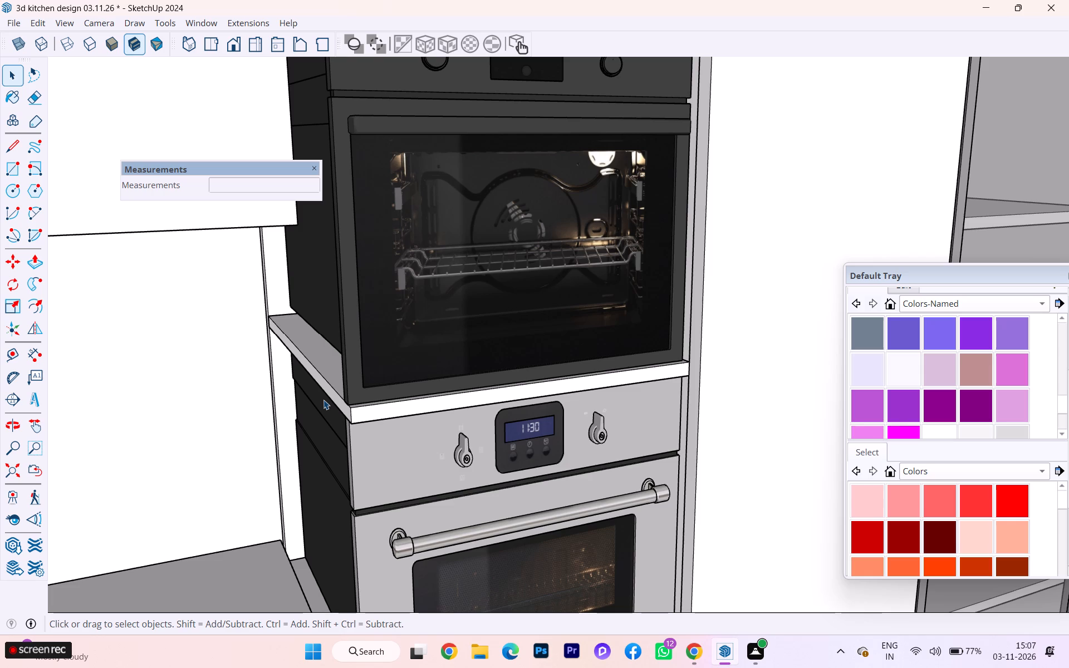
{"action": "scroll", "coordinate": [322, 400], "scroll_direction": "up", "scroll_amount": 1}
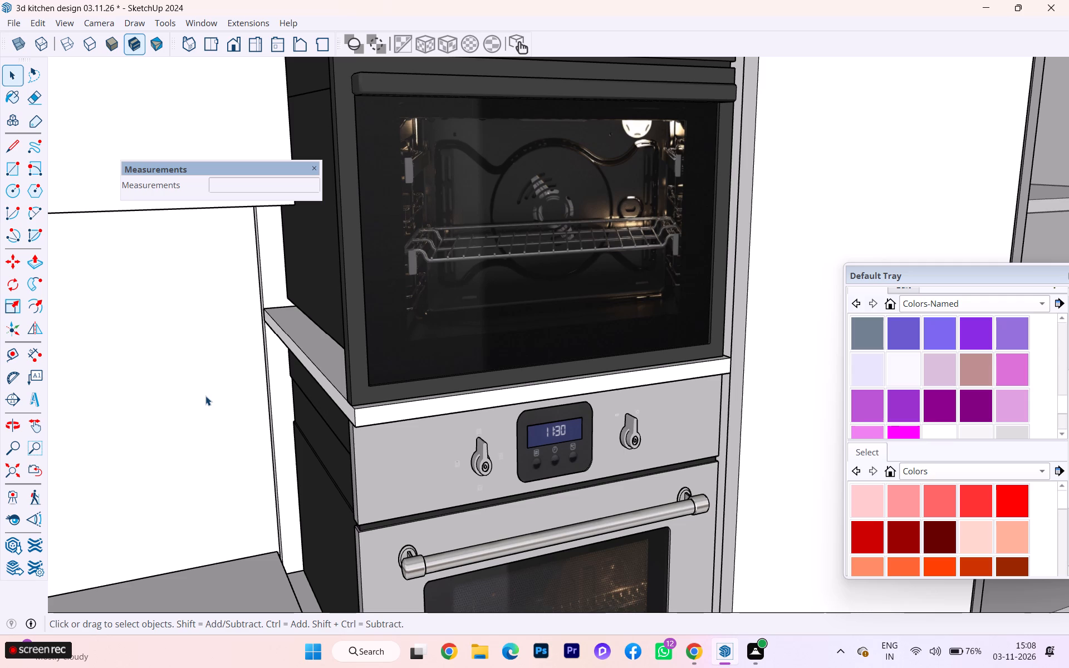
{"action": "scroll", "coordinate": [236, 406], "scroll_direction": "down", "scroll_amount": 9}
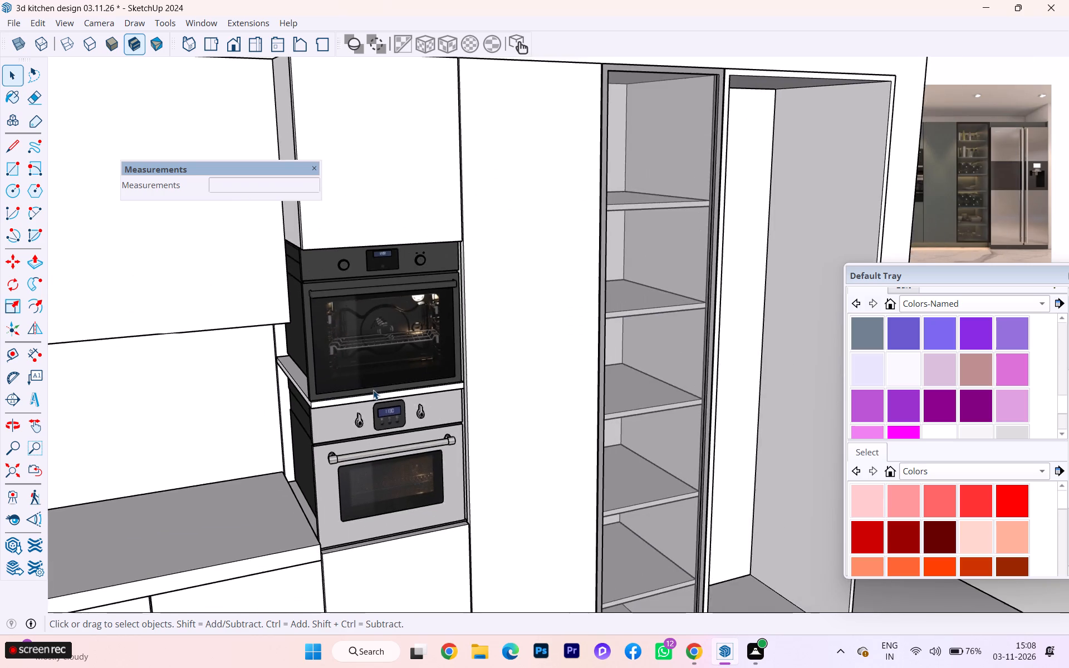
{"action": "scroll", "coordinate": [479, 376], "scroll_direction": "down", "scroll_amount": 3}
{"action": "scroll", "coordinate": [524, 376], "scroll_direction": "up", "scroll_amount": 3}
{"action": "scroll", "coordinate": [525, 376], "scroll_direction": "down", "scroll_amount": 3}
{"action": "scroll", "coordinate": [565, 381], "scroll_direction": "up", "scroll_amount": 1}
{"action": "scroll", "coordinate": [575, 383], "scroll_direction": "down", "scroll_amount": 4}
{"action": "scroll", "coordinate": [632, 391], "scroll_direction": "up", "scroll_amount": 2}
{"action": "scroll", "coordinate": [632, 391], "scroll_direction": "down", "scroll_amount": 1}
{"action": "scroll", "coordinate": [632, 391], "scroll_direction": "up", "scroll_amount": 2}
{"action": "scroll", "coordinate": [632, 391], "scroll_direction": "down", "scroll_amount": 2}
{"action": "scroll", "coordinate": [632, 391], "scroll_direction": "up", "scroll_amount": 2}
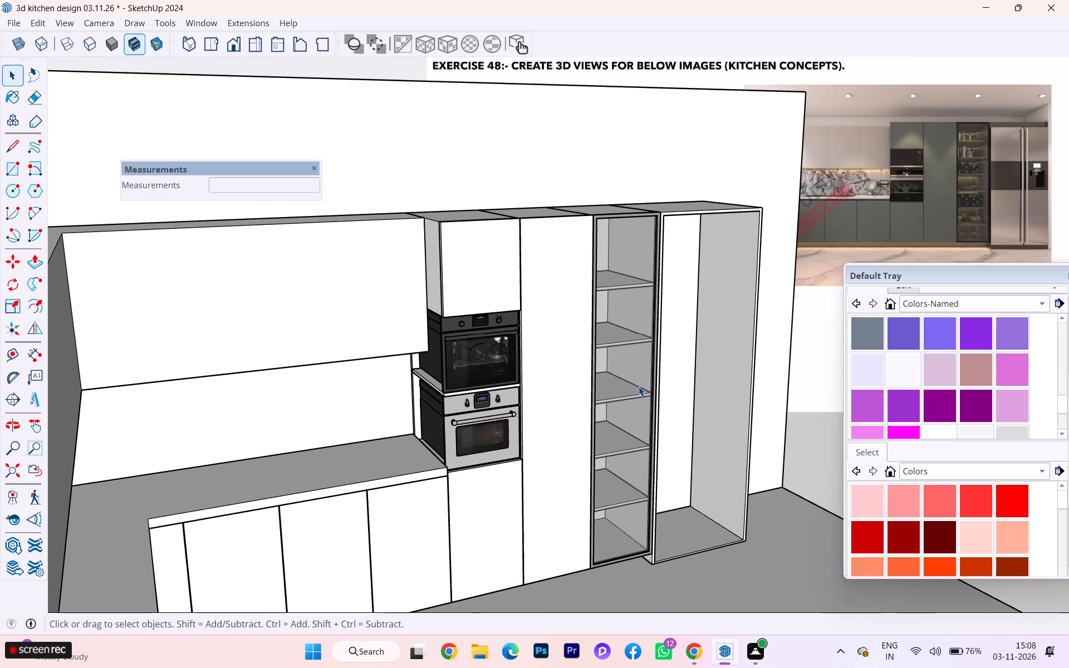
{"action": "scroll", "coordinate": [518, 332], "scroll_direction": "down", "scroll_amount": 1}
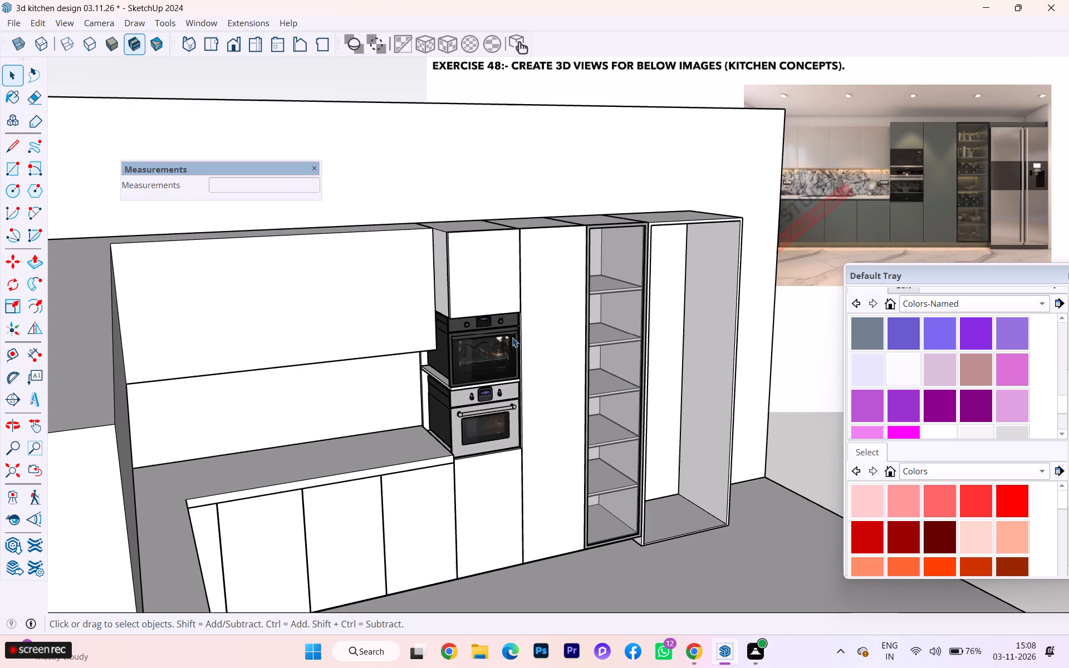
Examine the whole kitchen, comparing the oven column, shelf unit and empty fridge enclosure with the reference image.
{"action": "scroll", "coordinate": [443, 348], "scroll_direction": "down", "scroll_amount": 3}
{"action": "scroll", "coordinate": [429, 349], "scroll_direction": "up", "scroll_amount": 1}
{"action": "scroll", "coordinate": [426, 349], "scroll_direction": "down", "scroll_amount": 6}
{"action": "scroll", "coordinate": [394, 356], "scroll_direction": "up", "scroll_amount": 1}
{"action": "scroll", "coordinate": [266, 360], "scroll_direction": "down", "scroll_amount": 3}
{"action": "scroll", "coordinate": [393, 474], "scroll_direction": "up", "scroll_amount": 2}
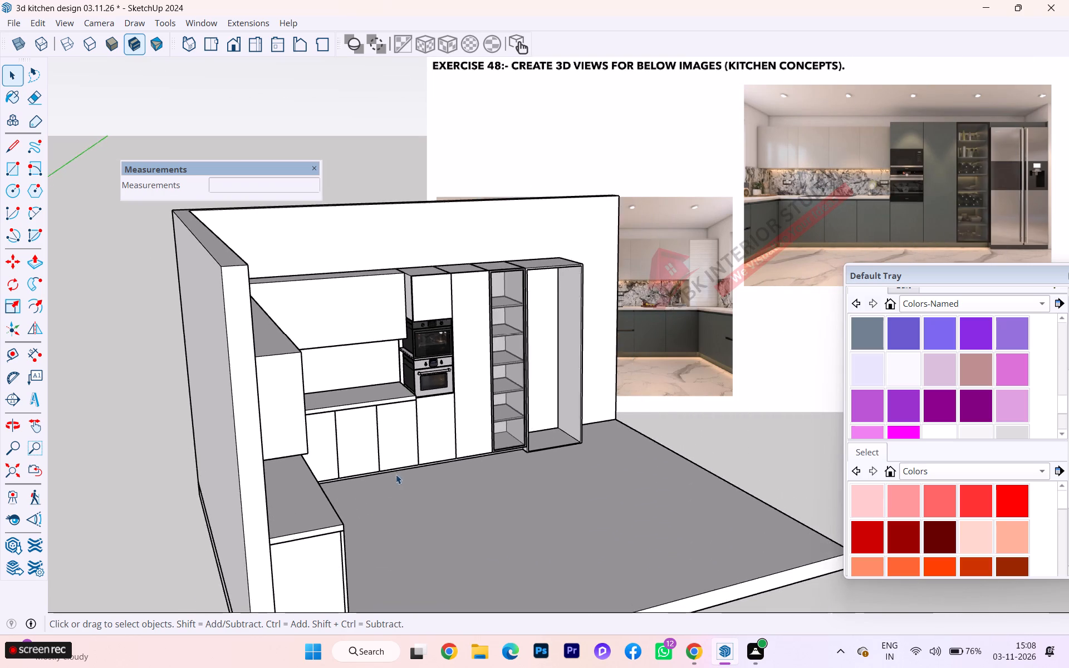
{"action": "scroll", "coordinate": [396, 474], "scroll_direction": "up", "scroll_amount": 5}
{"action": "scroll", "coordinate": [402, 461], "scroll_direction": "down", "scroll_amount": 2}
{"action": "middle_click_drag", "start_coordinate": [381, 460], "coordinate": [143, 470]}
{"action": "scroll", "coordinate": [175, 457], "scroll_direction": "down", "scroll_amount": 2}
{"action": "scroll", "coordinate": [205, 454], "scroll_direction": "up", "scroll_amount": 2}
{"action": "scroll", "coordinate": [223, 453], "scroll_direction": "down", "scroll_amount": 2}
{"action": "scroll", "coordinate": [554, 415], "scroll_direction": "down", "scroll_amount": 1}
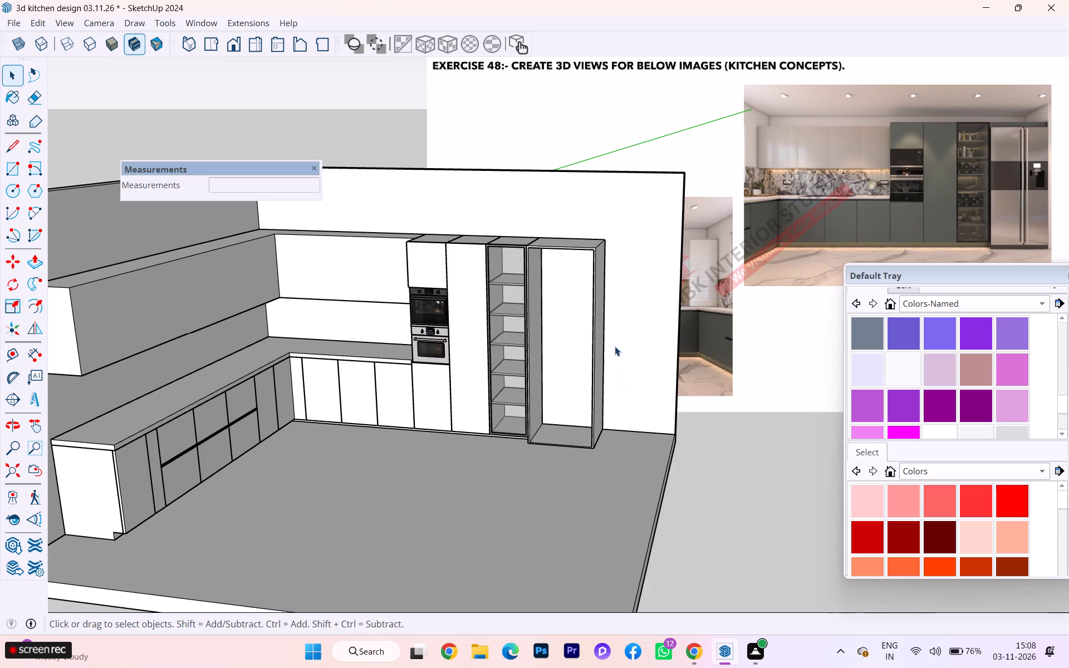
{"action": "scroll", "coordinate": [449, 356], "scroll_direction": "up", "scroll_amount": 2}
{"action": "scroll", "coordinate": [469, 330], "scroll_direction": "down", "scroll_amount": 1}
{"action": "scroll", "coordinate": [473, 327], "scroll_direction": "up", "scroll_amount": 5}
{"action": "scroll", "coordinate": [614, 224], "scroll_direction": "up", "scroll_amount": 2}
{"action": "scroll", "coordinate": [614, 223], "scroll_direction": "down", "scroll_amount": 1}
{"action": "scroll", "coordinate": [614, 223], "scroll_direction": "up", "scroll_amount": 2}
{"action": "scroll", "coordinate": [569, 414], "scroll_direction": "up", "scroll_amount": 1}
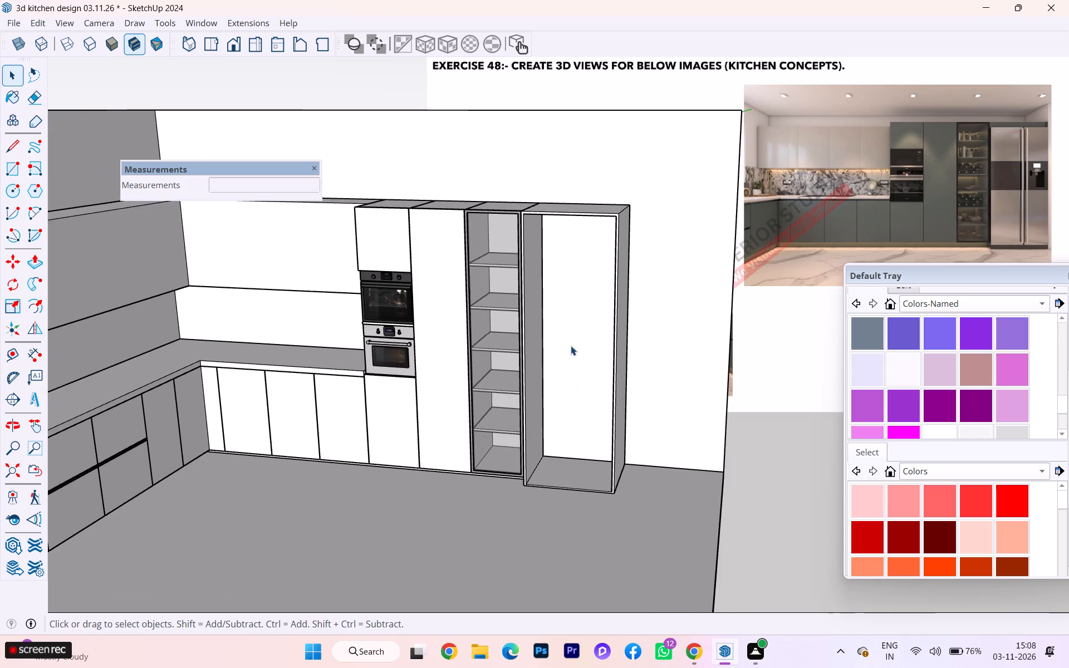
Examine the open shelf unit and the adjoining fridge enclosure closely, including their side panels and bases.
{"action": "scroll", "coordinate": [571, 341], "scroll_direction": "up", "scroll_amount": 8}
{"action": "scroll", "coordinate": [531, 332], "scroll_direction": "down", "scroll_amount": 1}
{"action": "scroll", "coordinate": [531, 332], "scroll_direction": "up", "scroll_amount": 6}
{"action": "scroll", "coordinate": [420, 304], "scroll_direction": "down", "scroll_amount": 1}
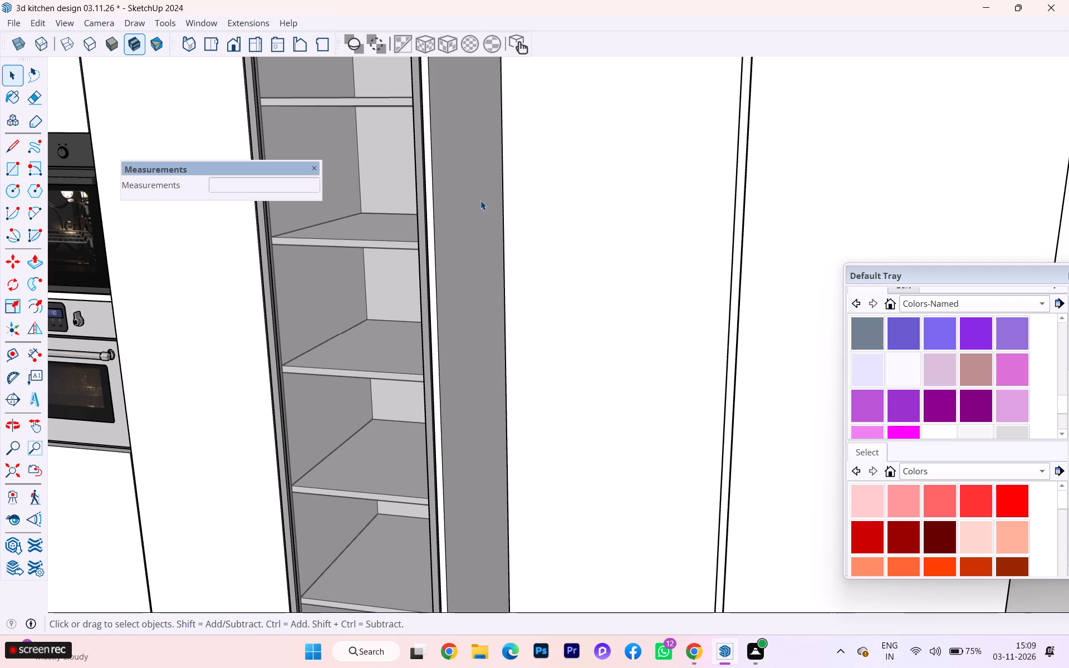
{"action": "scroll", "coordinate": [466, 197], "scroll_direction": "down", "scroll_amount": 2}
{"action": "scroll", "coordinate": [465, 198], "scroll_direction": "up", "scroll_amount": 1}
{"action": "scroll", "coordinate": [465, 198], "scroll_direction": "down", "scroll_amount": 1}
{"action": "scroll", "coordinate": [465, 198], "scroll_direction": "up", "scroll_amount": 1}
{"action": "scroll", "coordinate": [464, 198], "scroll_direction": "down", "scroll_amount": 5}
{"action": "scroll", "coordinate": [460, 234], "scroll_direction": "up", "scroll_amount": 2}
{"action": "scroll", "coordinate": [458, 239], "scroll_direction": "down", "scroll_amount": 2}
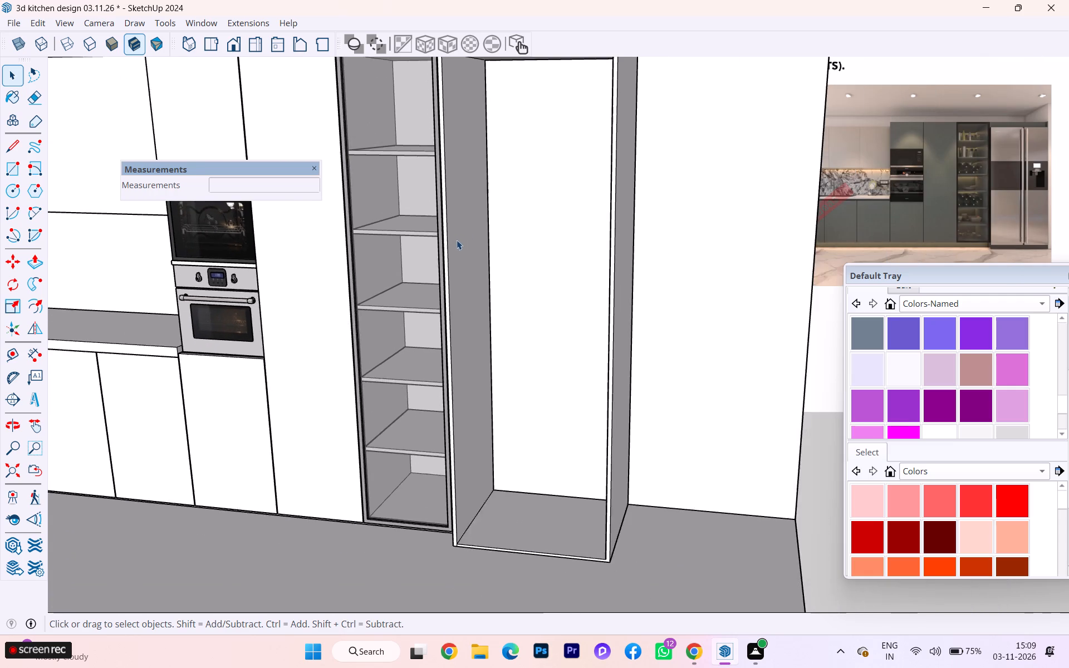
{"action": "middle_click_drag", "start_coordinate": [457, 240], "coordinate": [522, 192]}
{"action": "scroll", "coordinate": [522, 193], "scroll_direction": "down", "scroll_amount": 2}
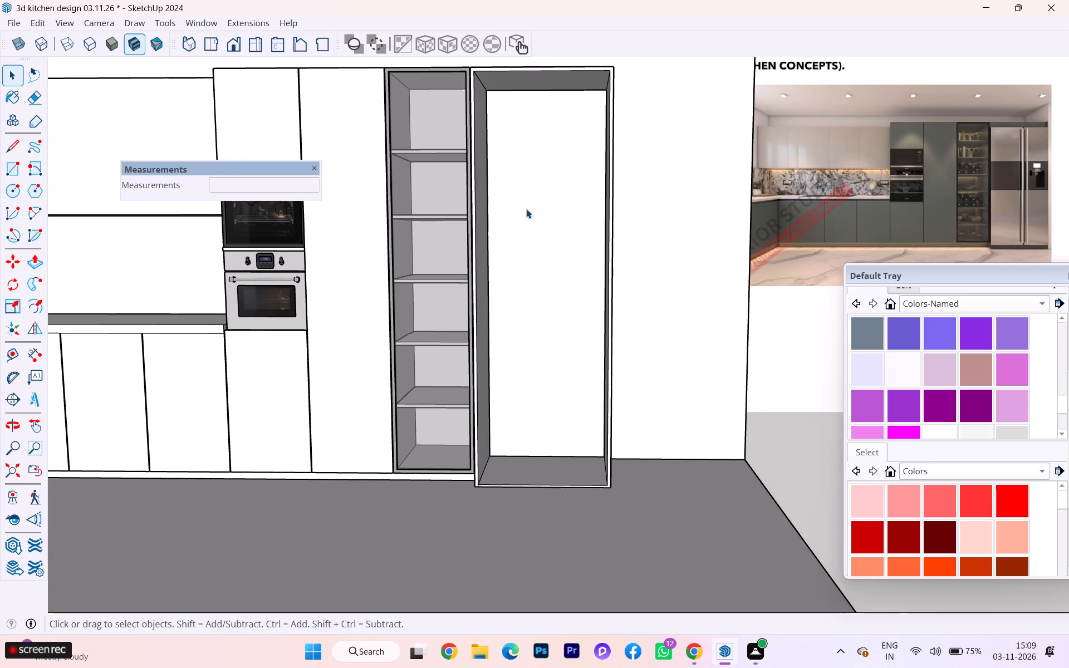
{"action": "scroll", "coordinate": [506, 226], "scroll_direction": "down", "scroll_amount": 5}
{"action": "scroll", "coordinate": [492, 247], "scroll_direction": "up", "scroll_amount": 1}
{"action": "scroll", "coordinate": [492, 247], "scroll_direction": "down", "scroll_amount": 2}
{"action": "middle_click_drag", "start_coordinate": [492, 248], "coordinate": [410, 274]}
{"action": "scroll", "coordinate": [506, 207], "scroll_direction": "up", "scroll_amount": 4}
{"action": "scroll", "coordinate": [508, 204], "scroll_direction": "down", "scroll_amount": 1}
{"action": "scroll", "coordinate": [508, 204], "scroll_direction": "up", "scroll_amount": 3}
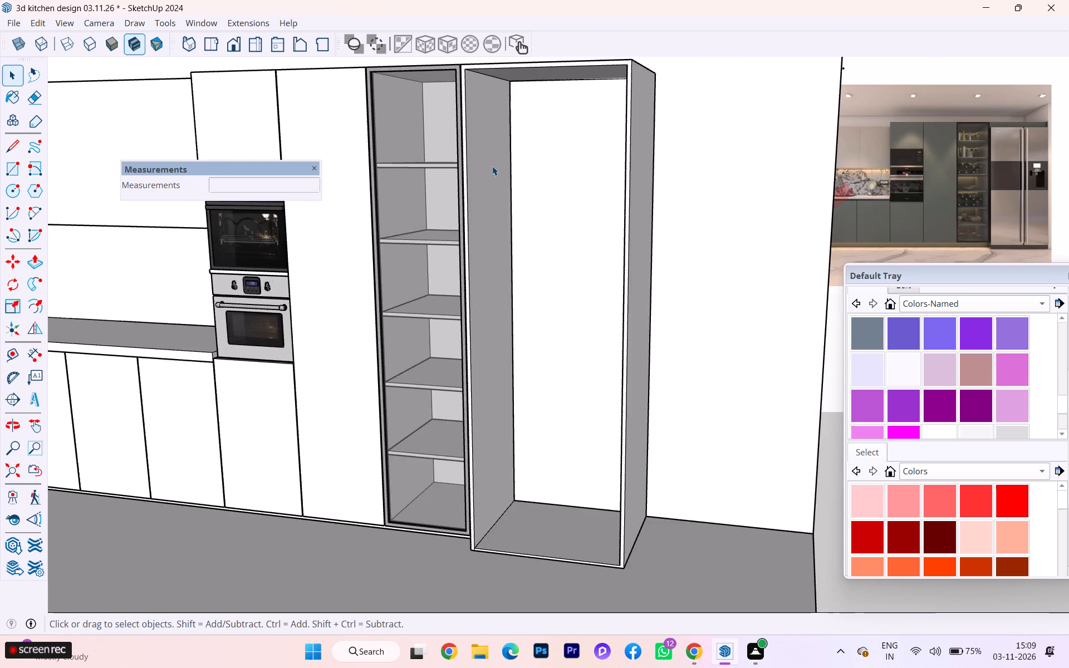
{"action": "scroll", "coordinate": [492, 166], "scroll_direction": "up", "scroll_amount": 3}
Open the group of the empty fridge enclosure beside the shelf unit for editing.
{"action": "left_click", "coordinate": [486, 164]}
{"action": "double_click", "coordinate": [485, 166]}
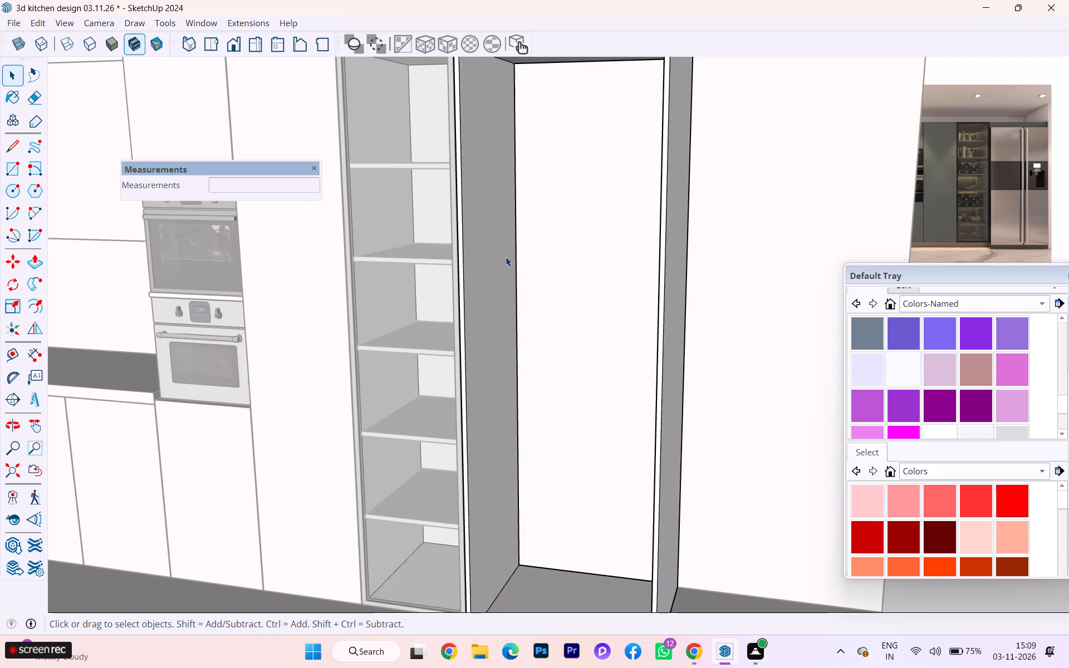
{"action": "scroll", "coordinate": [458, 285], "scroll_direction": "down", "scroll_amount": 2}
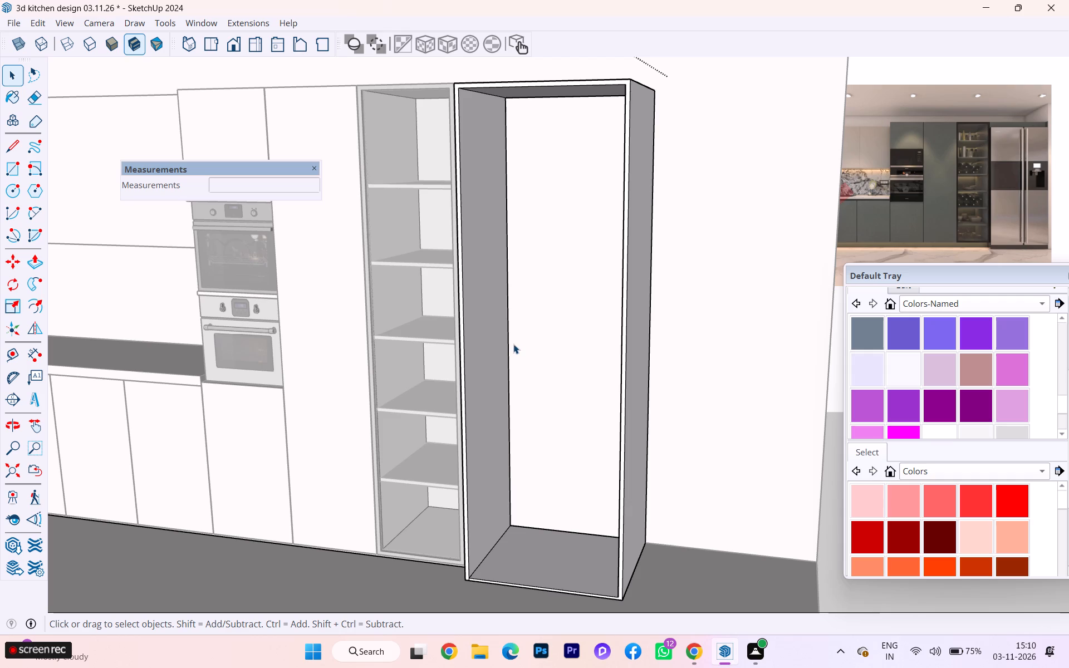
{"action": "scroll", "coordinate": [532, 343], "scroll_direction": "down", "scroll_amount": 2}
Show the Click-Change 2 - Kitchen equipment tool set.
{"action": "right_click", "coordinate": [657, 47]}
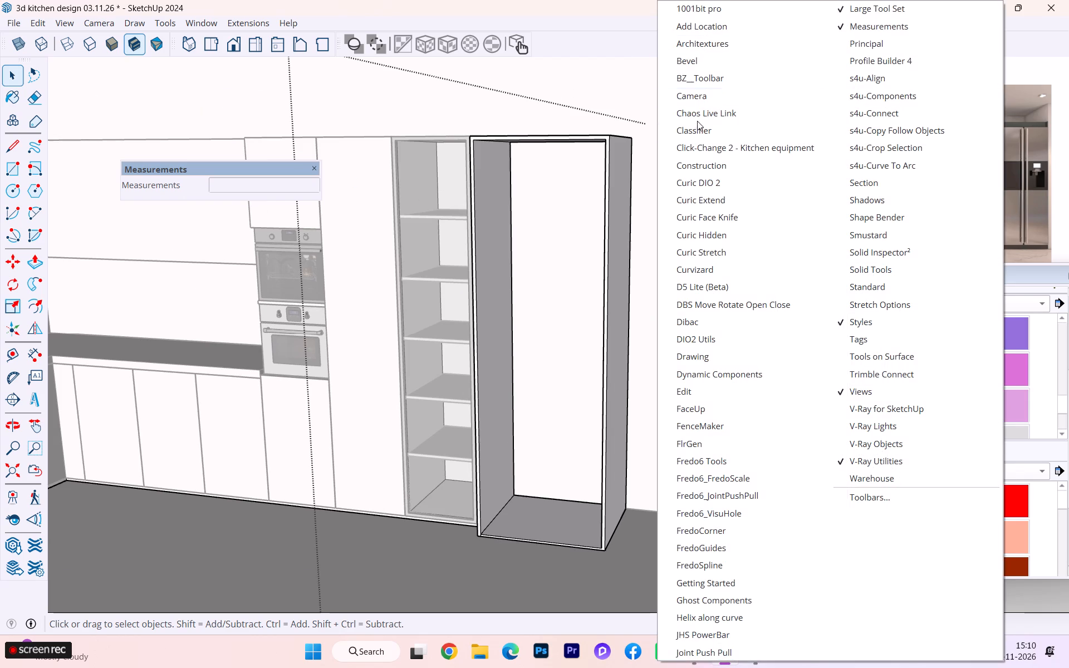
{"action": "left_click", "coordinate": [711, 145]}
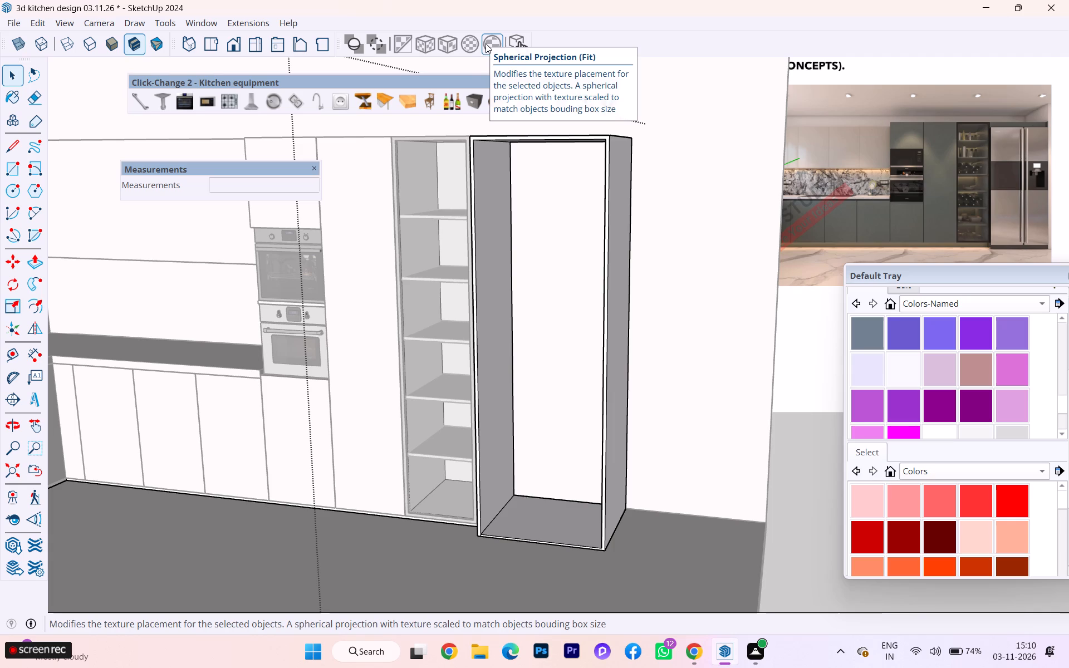
Draw a 1/2" vertical line across the front edge of the fridge enclosure's bottom panel, at the right side panel's inner corner.
{"action": "scroll", "coordinate": [577, 178], "scroll_direction": "up", "scroll_amount": 4}
{"action": "scroll", "coordinate": [468, 282], "scroll_direction": "up", "scroll_amount": 4}
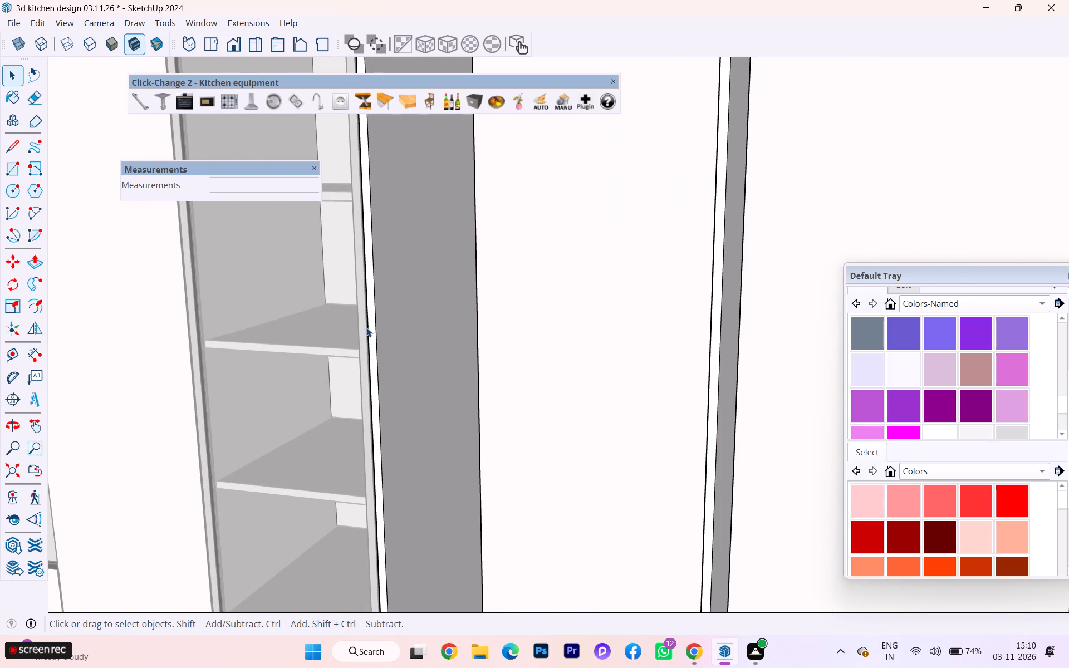
{"action": "scroll", "coordinate": [518, 256], "scroll_direction": "down", "scroll_amount": 3}
{"action": "scroll", "coordinate": [488, 261], "scroll_direction": "up", "scroll_amount": 2}
{"action": "scroll", "coordinate": [488, 263], "scroll_direction": "down", "scroll_amount": 7}
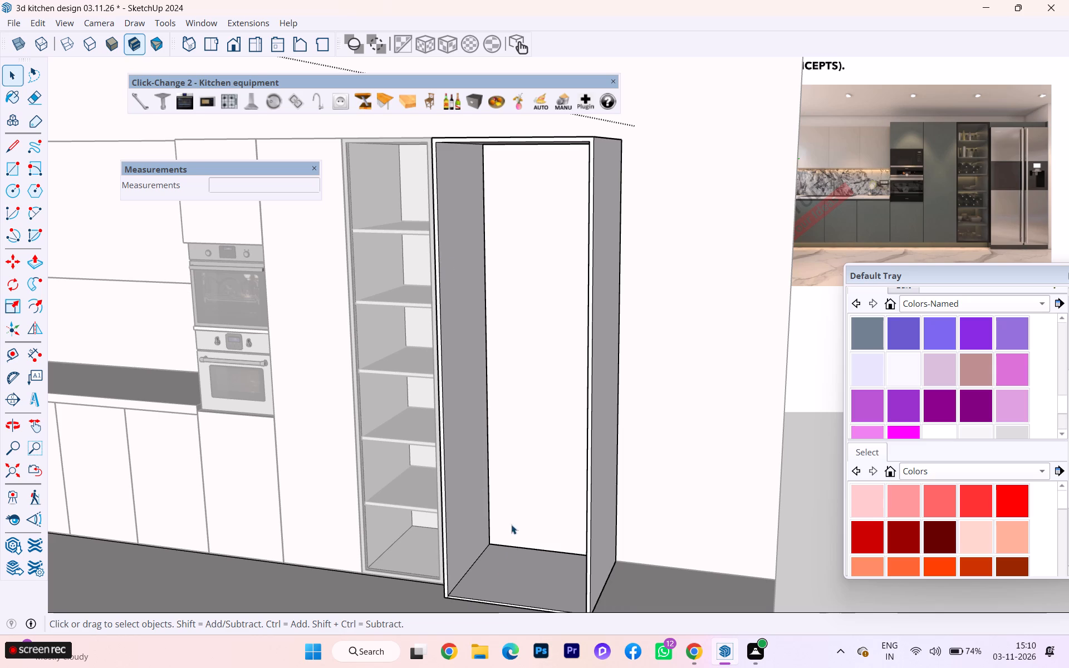
{"action": "scroll", "coordinate": [491, 564], "scroll_direction": "up", "scroll_amount": 8}
{"action": "scroll", "coordinate": [305, 282], "scroll_direction": "down", "scroll_amount": 4}
{"action": "scroll", "coordinate": [410, 518], "scroll_direction": "up", "scroll_amount": 5}
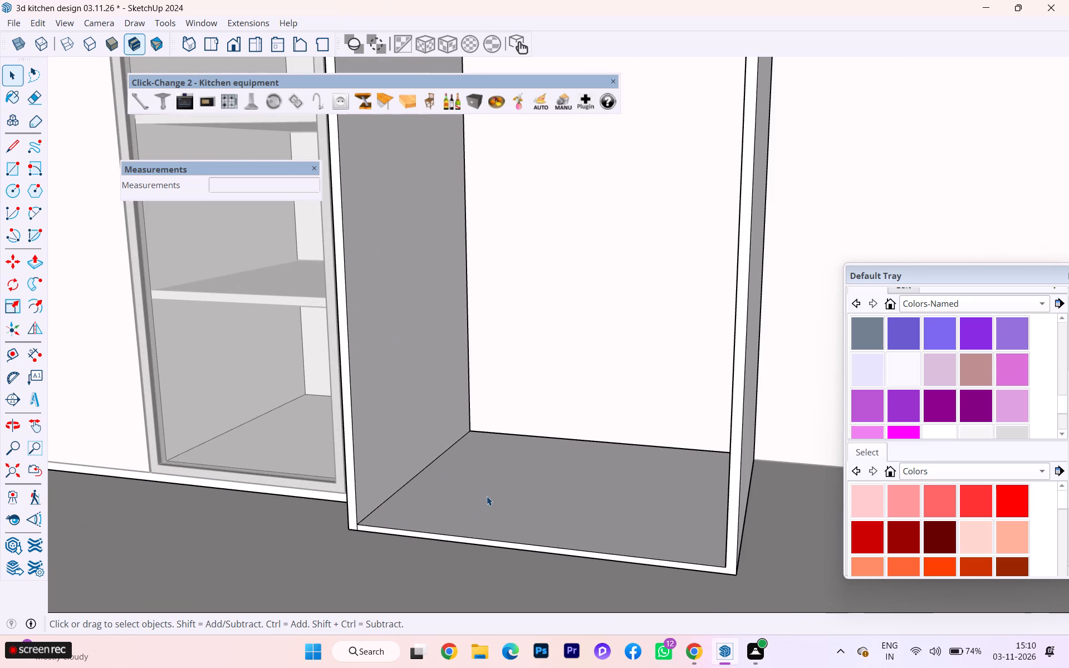
{"action": "key", "text": "l"}
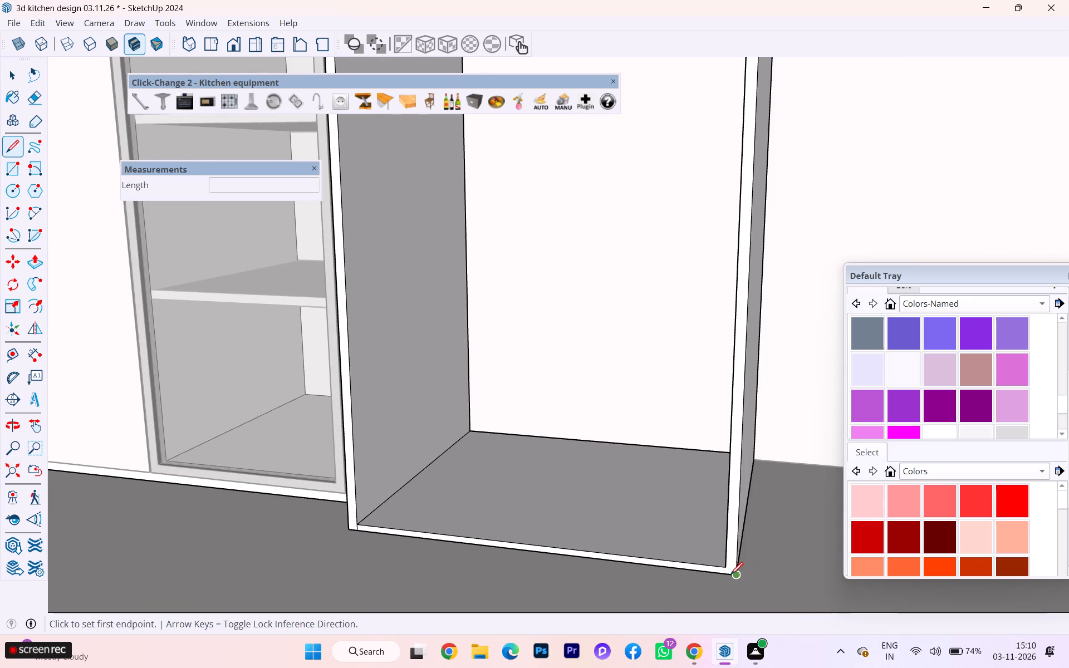
{"action": "scroll", "coordinate": [727, 576], "scroll_direction": "up", "scroll_amount": 4}
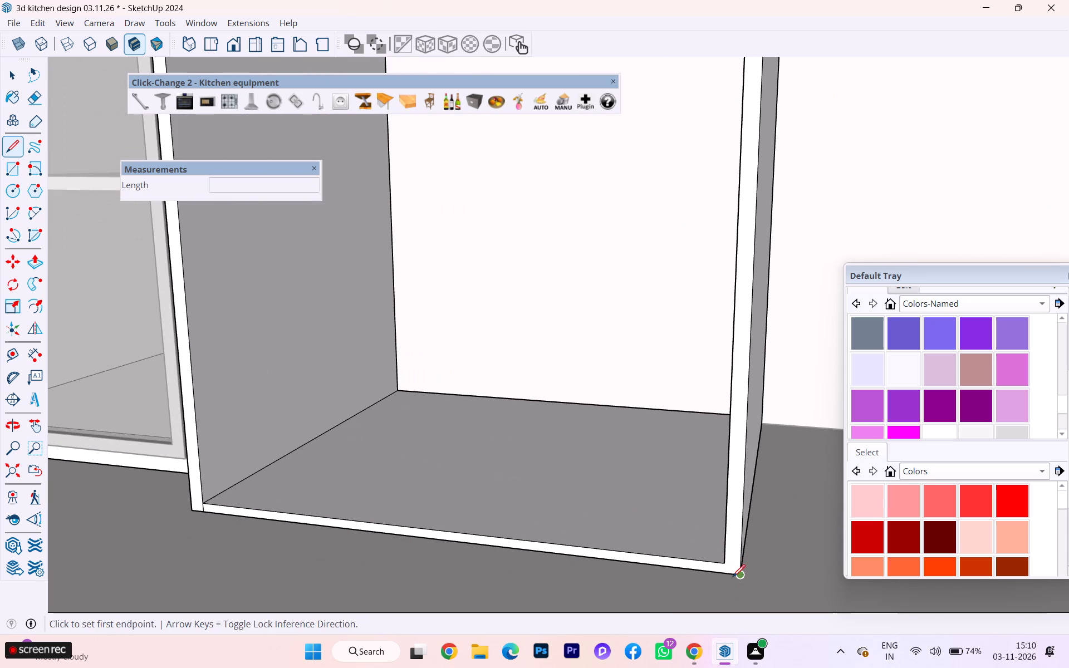
{"action": "left_click", "coordinate": [725, 564]}
{"action": "left_click", "coordinate": [725, 577]}
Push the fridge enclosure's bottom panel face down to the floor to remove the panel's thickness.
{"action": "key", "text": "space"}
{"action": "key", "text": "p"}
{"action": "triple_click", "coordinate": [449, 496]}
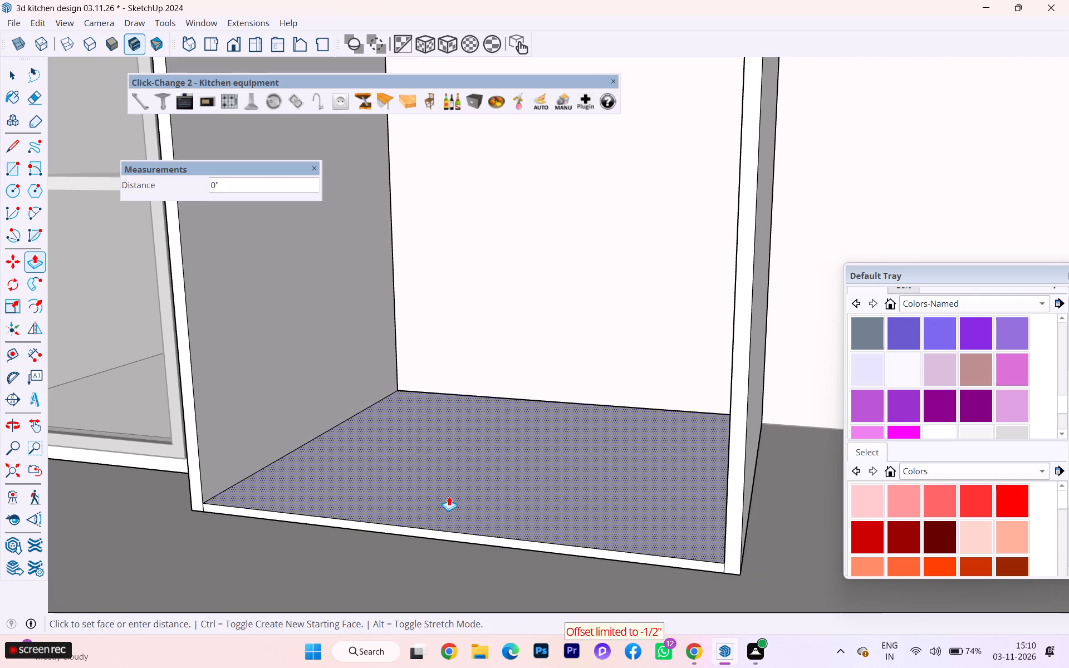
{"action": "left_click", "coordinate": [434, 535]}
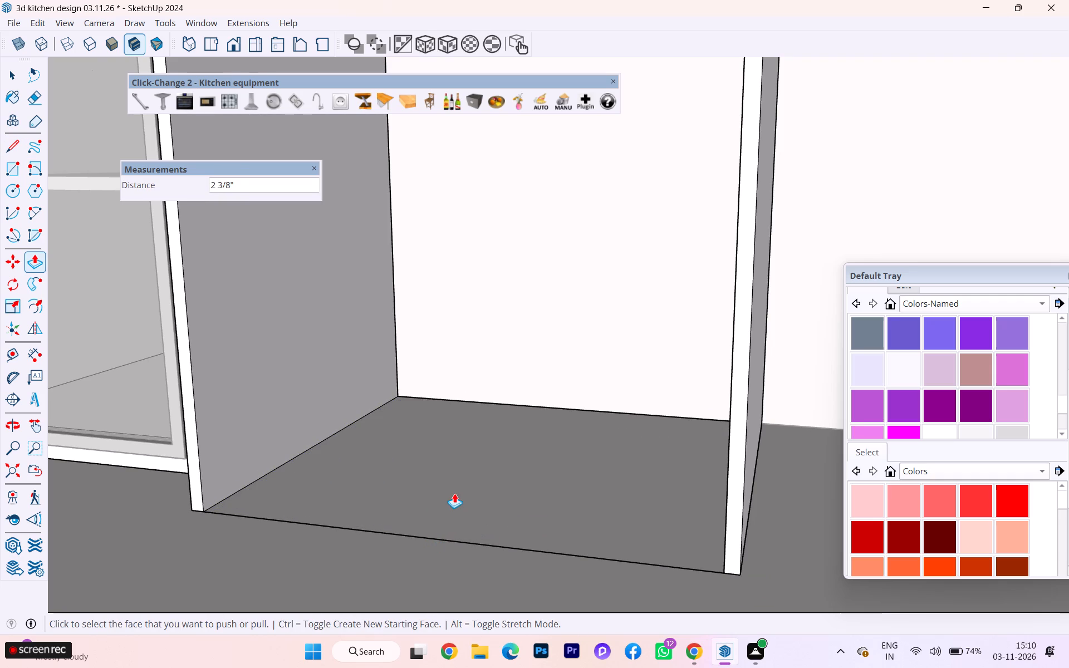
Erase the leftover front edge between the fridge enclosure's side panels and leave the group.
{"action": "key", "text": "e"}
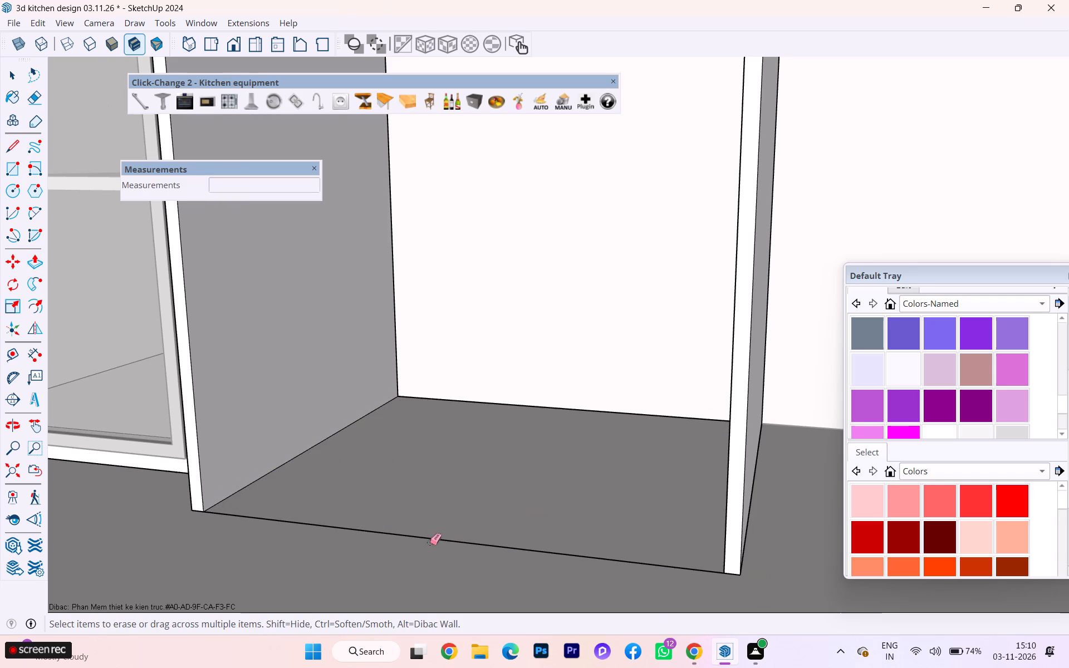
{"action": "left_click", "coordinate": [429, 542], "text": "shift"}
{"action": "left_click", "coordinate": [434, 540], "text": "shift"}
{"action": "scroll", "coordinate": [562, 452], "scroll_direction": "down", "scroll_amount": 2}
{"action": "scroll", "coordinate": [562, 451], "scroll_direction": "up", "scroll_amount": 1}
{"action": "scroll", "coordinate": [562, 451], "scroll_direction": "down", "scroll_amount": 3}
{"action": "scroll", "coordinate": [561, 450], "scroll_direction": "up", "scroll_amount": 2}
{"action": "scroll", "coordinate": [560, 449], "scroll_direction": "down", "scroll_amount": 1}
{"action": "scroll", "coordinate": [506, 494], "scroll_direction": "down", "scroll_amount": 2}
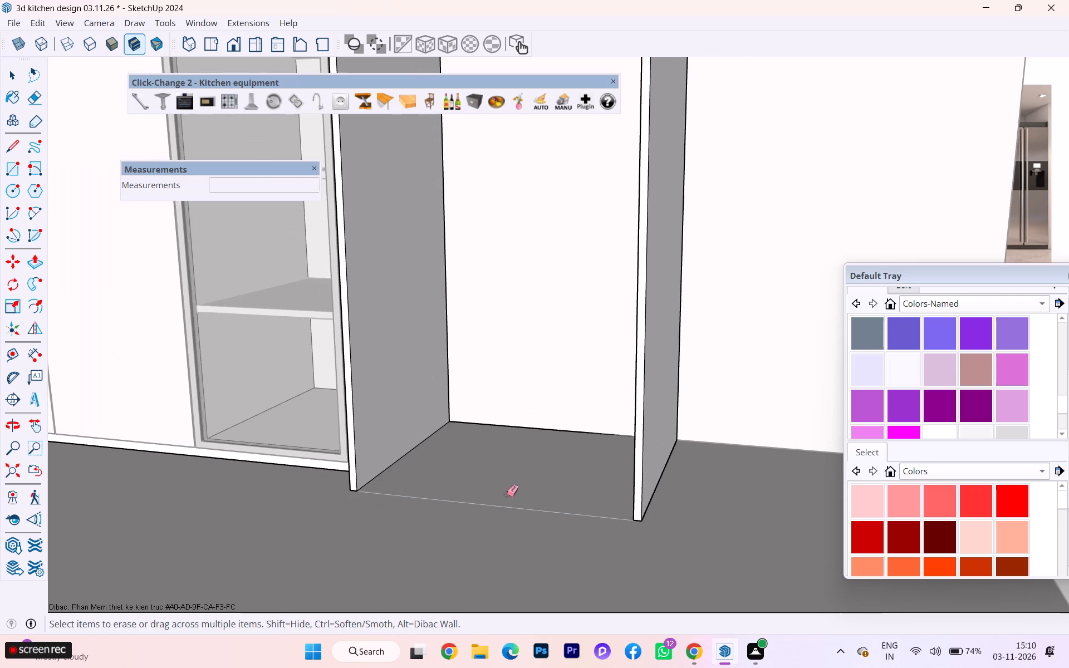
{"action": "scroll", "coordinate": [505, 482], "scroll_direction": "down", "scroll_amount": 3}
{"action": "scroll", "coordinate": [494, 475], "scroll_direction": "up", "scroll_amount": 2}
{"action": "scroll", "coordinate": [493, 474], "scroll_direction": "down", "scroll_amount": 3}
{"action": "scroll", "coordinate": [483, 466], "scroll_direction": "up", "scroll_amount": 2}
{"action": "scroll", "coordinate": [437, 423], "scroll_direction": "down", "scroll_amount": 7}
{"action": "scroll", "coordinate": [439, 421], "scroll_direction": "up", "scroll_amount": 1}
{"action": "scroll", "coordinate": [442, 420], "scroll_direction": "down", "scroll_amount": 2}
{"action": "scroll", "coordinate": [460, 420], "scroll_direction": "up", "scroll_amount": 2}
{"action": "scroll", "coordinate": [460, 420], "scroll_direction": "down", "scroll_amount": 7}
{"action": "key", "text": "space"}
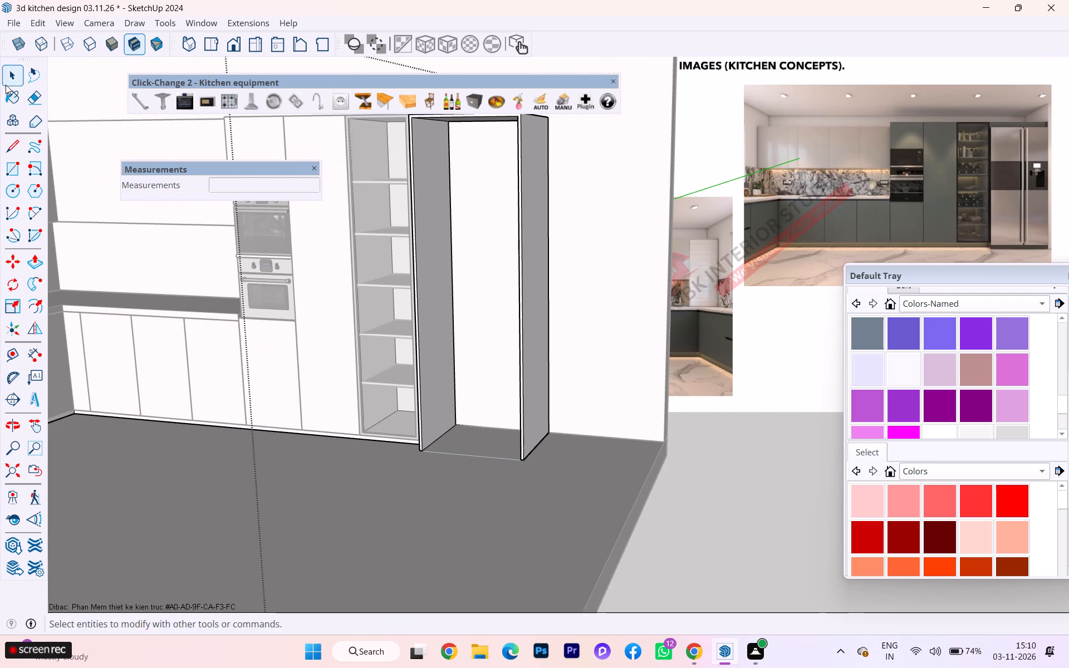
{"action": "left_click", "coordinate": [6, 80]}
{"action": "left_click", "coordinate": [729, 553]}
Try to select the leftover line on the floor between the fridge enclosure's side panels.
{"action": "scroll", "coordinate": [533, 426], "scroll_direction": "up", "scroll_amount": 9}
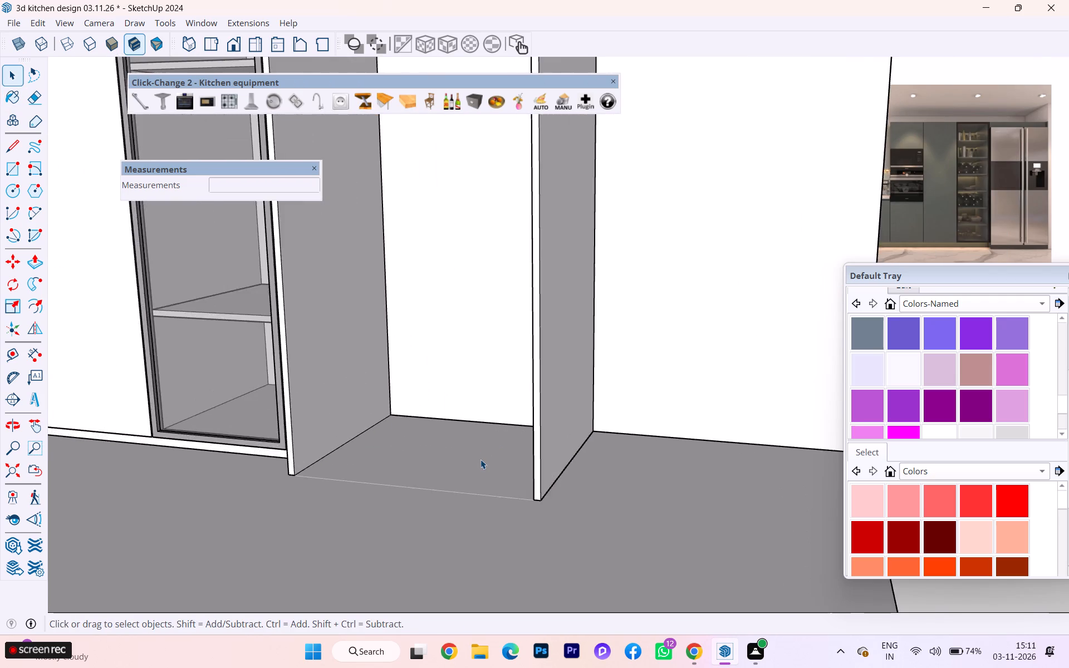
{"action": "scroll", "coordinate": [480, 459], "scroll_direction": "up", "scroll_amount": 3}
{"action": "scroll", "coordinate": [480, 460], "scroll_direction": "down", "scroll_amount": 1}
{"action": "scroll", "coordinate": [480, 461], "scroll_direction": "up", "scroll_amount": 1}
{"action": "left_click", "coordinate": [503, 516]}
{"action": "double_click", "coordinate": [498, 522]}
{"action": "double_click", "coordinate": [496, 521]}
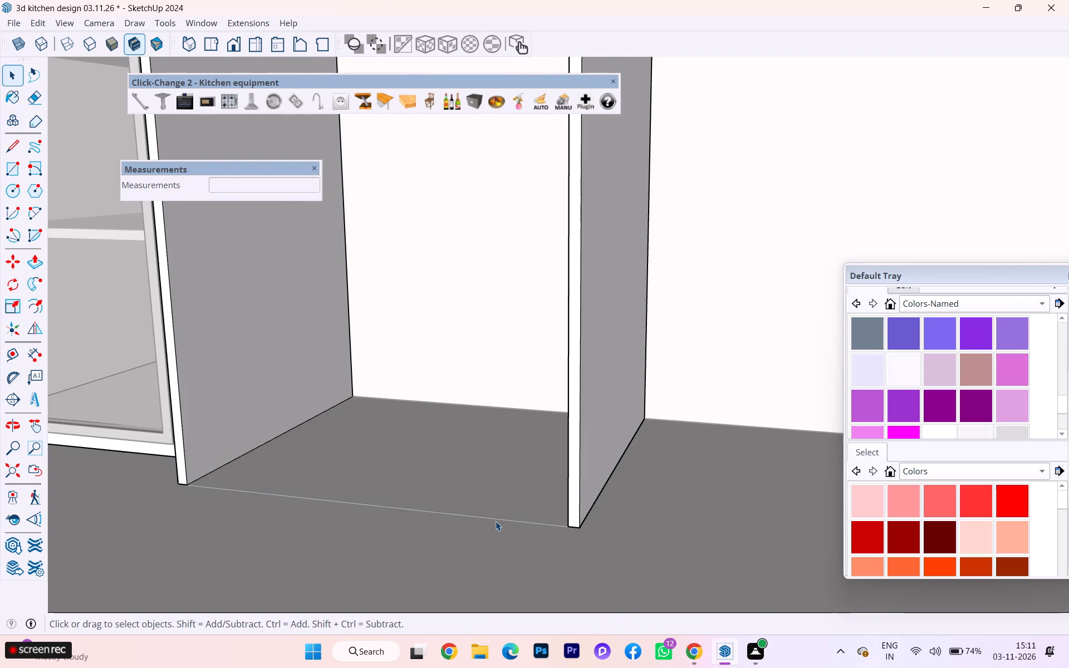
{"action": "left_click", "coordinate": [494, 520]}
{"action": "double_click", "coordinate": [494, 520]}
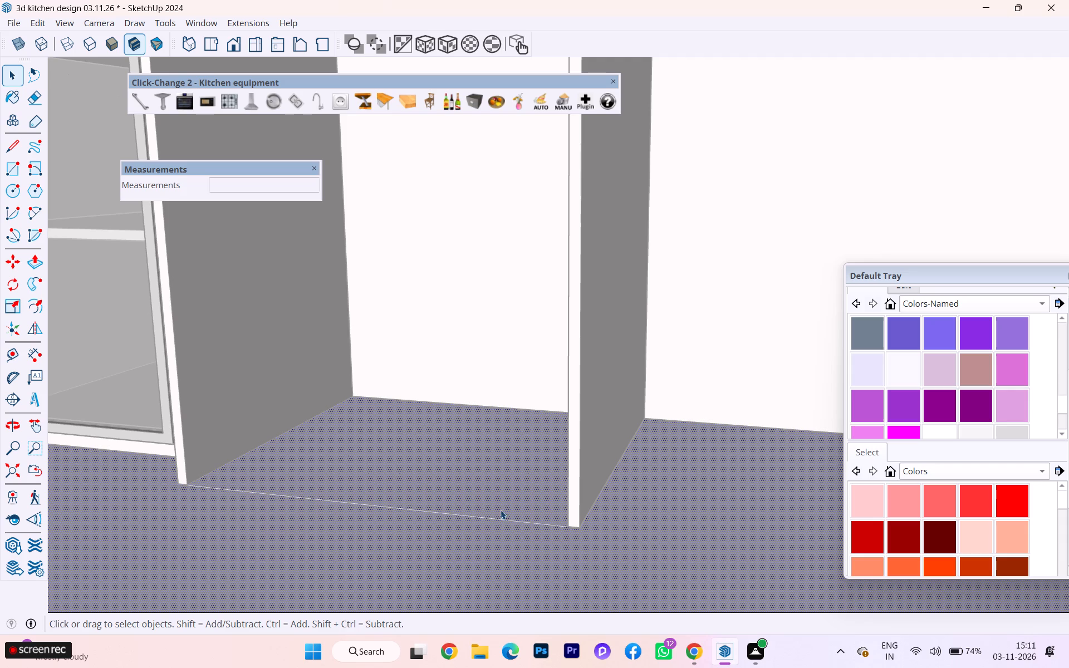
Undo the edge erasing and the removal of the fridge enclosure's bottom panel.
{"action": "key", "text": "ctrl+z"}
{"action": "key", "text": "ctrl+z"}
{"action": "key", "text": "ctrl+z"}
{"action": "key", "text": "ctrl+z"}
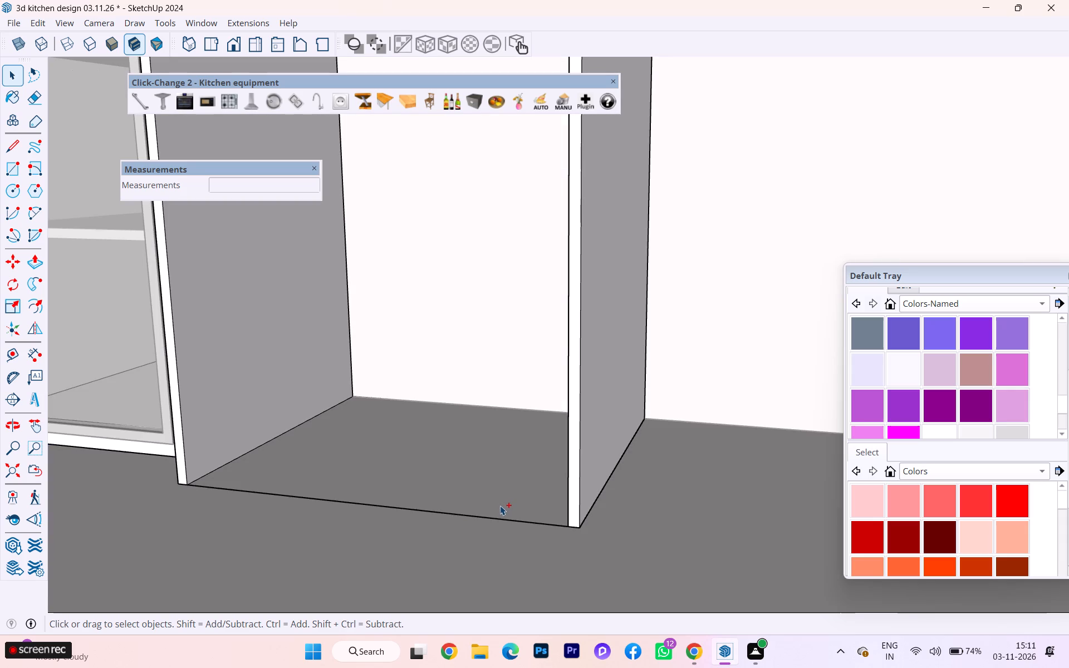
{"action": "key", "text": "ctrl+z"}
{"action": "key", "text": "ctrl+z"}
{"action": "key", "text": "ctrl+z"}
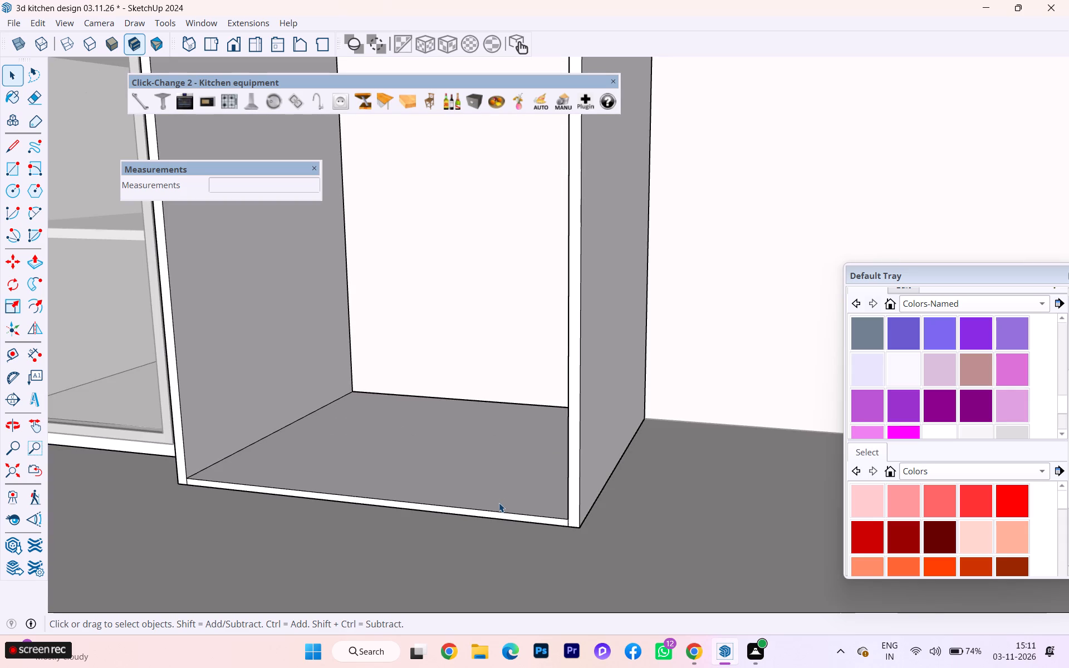
Select the fridge enclosure's bottom panel face and push it down 1/2" to the floor.
{"action": "double_click", "coordinate": [491, 487]}
{"action": "key", "text": "p"}
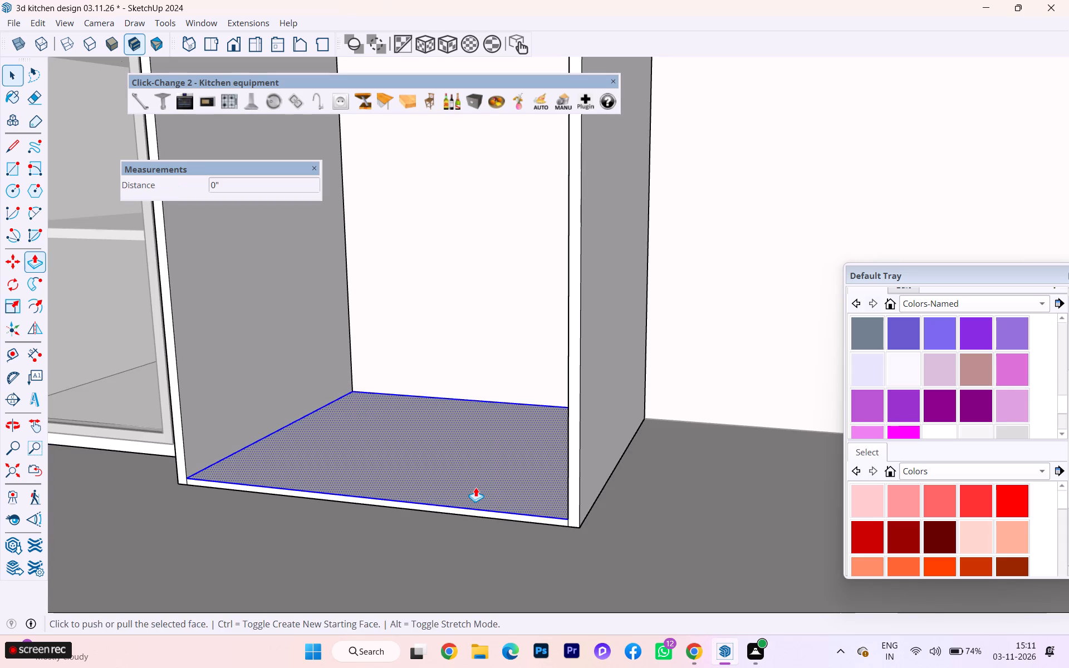
{"action": "left_click", "coordinate": [475, 487]}
{"action": "left_click", "coordinate": [478, 513]}
Examine the base of the fridge enclosure and the floor slab from a low angle.
{"action": "scroll", "coordinate": [477, 513], "scroll_direction": "up", "scroll_amount": 6}
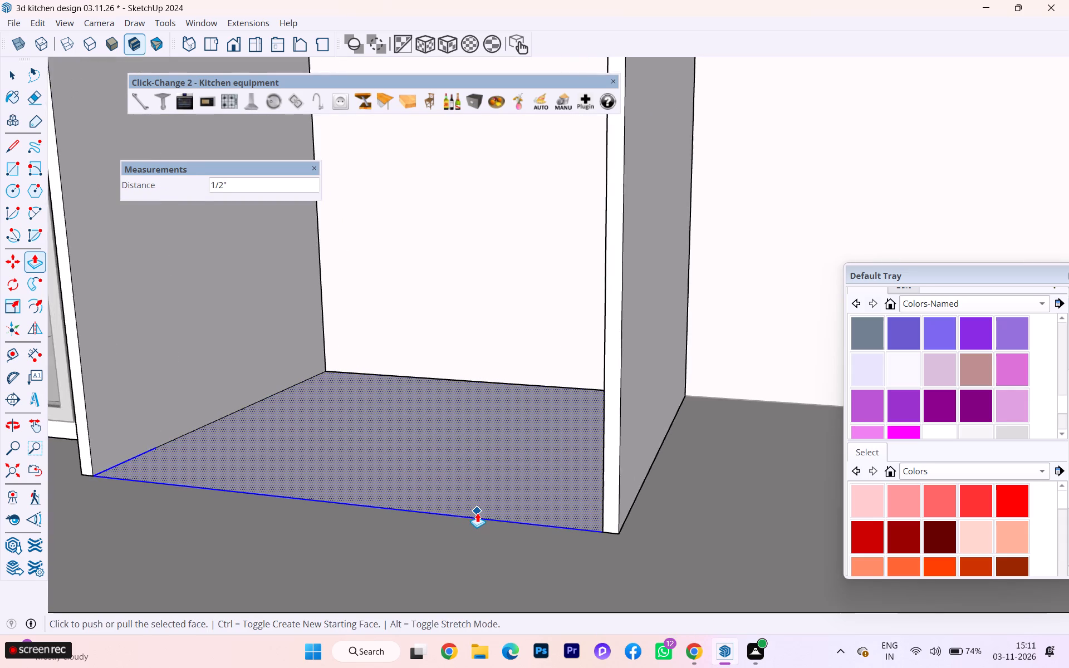
{"action": "scroll", "coordinate": [477, 513], "scroll_direction": "down", "scroll_amount": 1}
{"action": "middle_click_drag", "start_coordinate": [477, 512], "coordinate": [446, 412]}
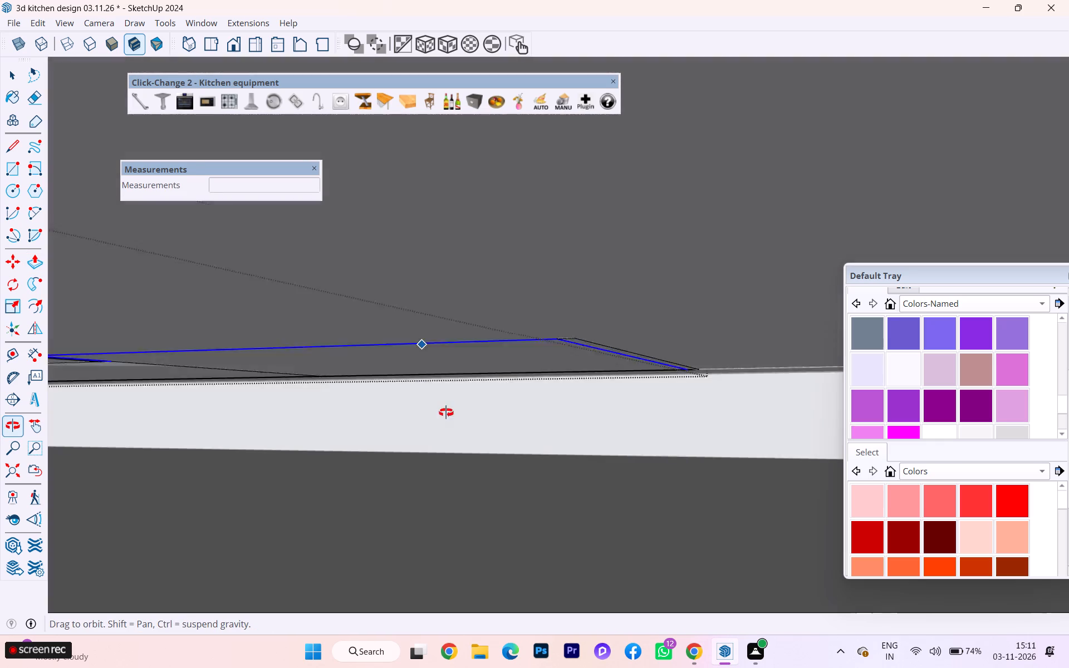
{"action": "middle_click_drag", "start_coordinate": [446, 412], "coordinate": [452, 424]}
{"action": "scroll", "coordinate": [901, 324], "scroll_direction": "down", "scroll_amount": 3}
{"action": "scroll", "coordinate": [936, 378], "scroll_direction": "up", "scroll_amount": 2}
{"action": "scroll", "coordinate": [934, 361], "scroll_direction": "down", "scroll_amount": 2}
{"action": "scroll", "coordinate": [929, 340], "scroll_direction": "up", "scroll_amount": 3}
{"action": "scroll", "coordinate": [984, 302], "scroll_direction": "up", "scroll_amount": 2}
{"action": "scroll", "coordinate": [845, 328], "scroll_direction": "up", "scroll_amount": 1}
{"action": "scroll", "coordinate": [845, 329], "scroll_direction": "down", "scroll_amount": 2}
{"action": "scroll", "coordinate": [844, 332], "scroll_direction": "up", "scroll_amount": 1}
{"action": "scroll", "coordinate": [844, 332], "scroll_direction": "down", "scroll_amount": 1}
{"action": "scroll", "coordinate": [844, 332], "scroll_direction": "up", "scroll_amount": 2}
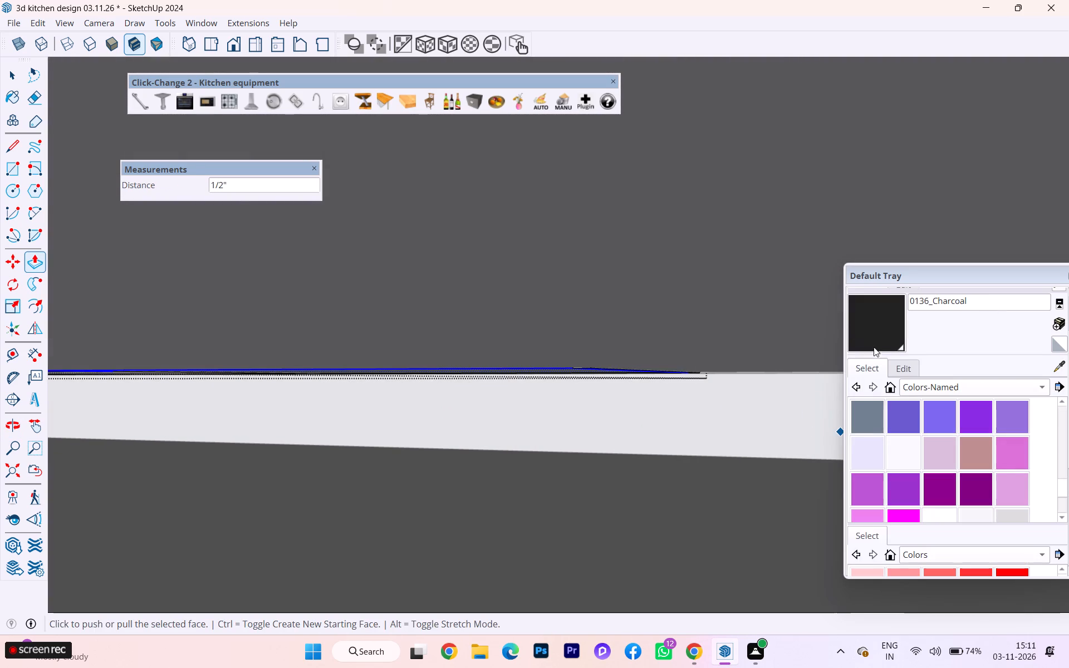
Hide the floor tag so the base of the fridge enclosure is exposed.
{"action": "scroll", "coordinate": [883, 354], "scroll_direction": "up", "scroll_amount": 7}
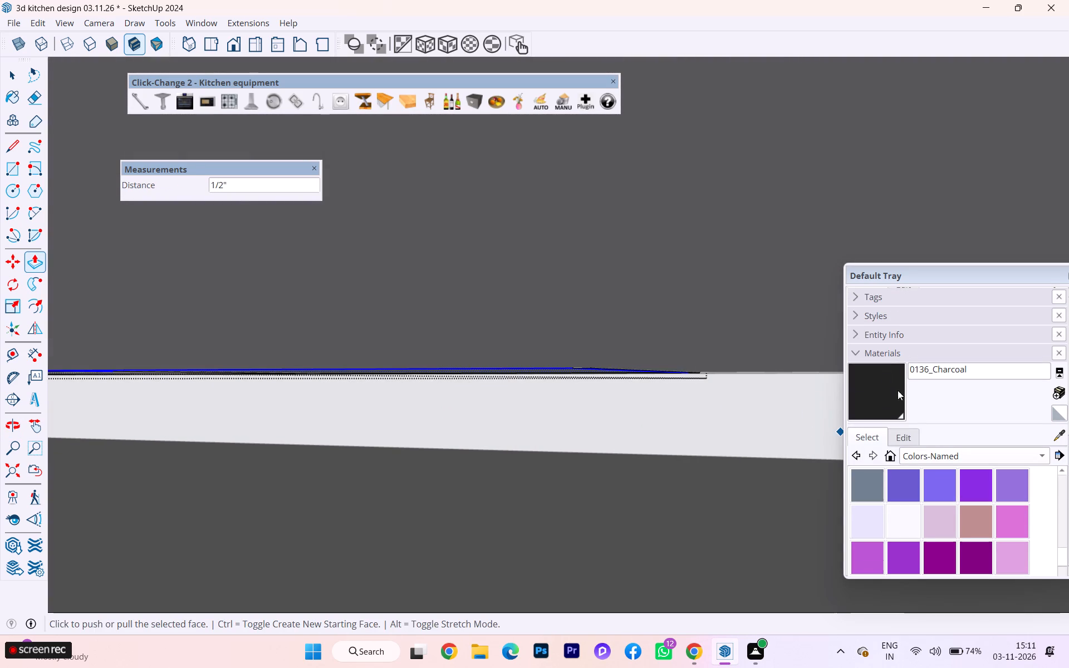
{"action": "scroll", "coordinate": [898, 390], "scroll_direction": "up", "scroll_amount": 2}
{"action": "scroll", "coordinate": [888, 323], "scroll_direction": "up", "scroll_amount": 4}
{"action": "left_click", "coordinate": [851, 302]}
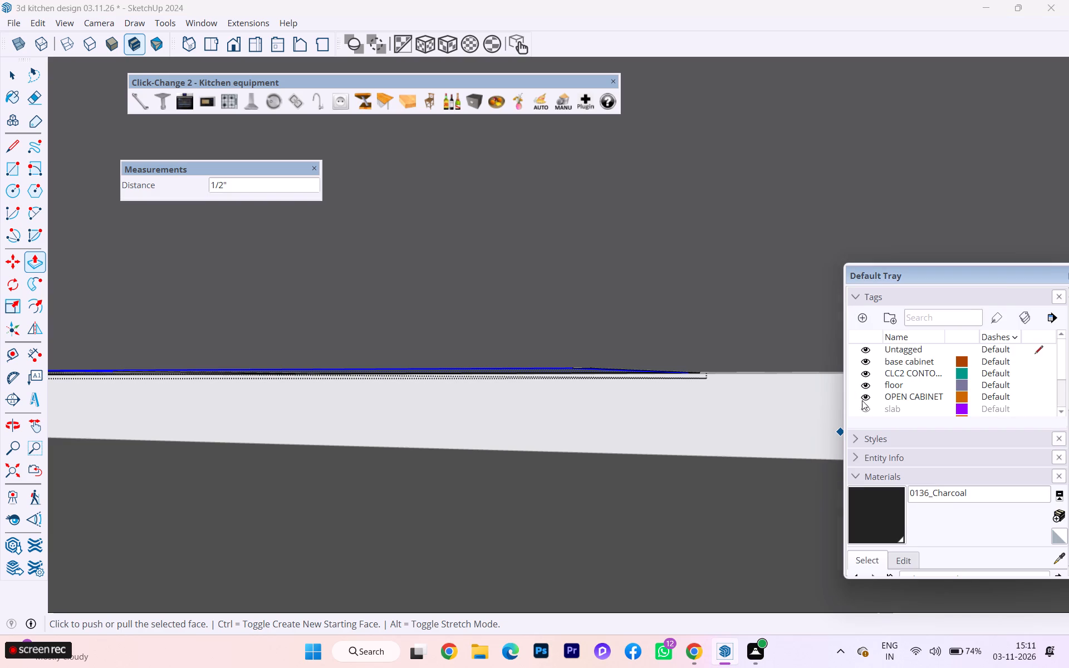
{"action": "left_click", "coordinate": [864, 383]}
Examine the bottom face between the fridge enclosure's side panels and the adjoining cabinet plinth from several angles.
{"action": "scroll", "coordinate": [648, 386], "scroll_direction": "down", "scroll_amount": 2}
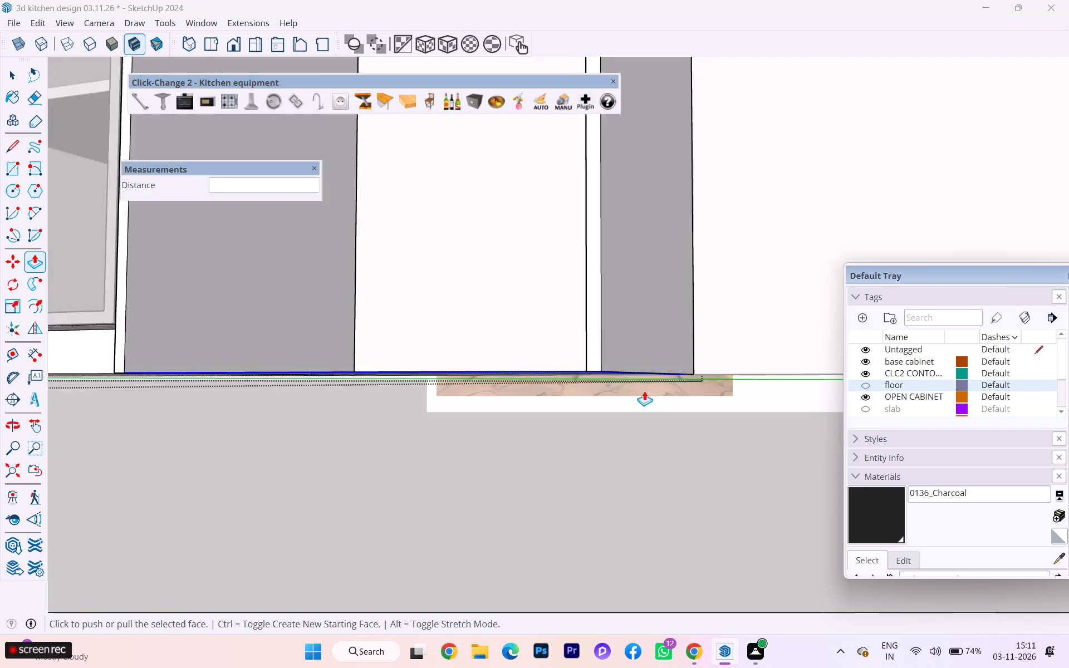
{"action": "middle_click_drag", "start_coordinate": [644, 387], "coordinate": [669, 261]}
{"action": "scroll", "coordinate": [359, 276], "scroll_direction": "up", "scroll_amount": 4}
{"action": "scroll", "coordinate": [358, 277], "scroll_direction": "down", "scroll_amount": 3}
{"action": "scroll", "coordinate": [358, 277], "scroll_direction": "up", "scroll_amount": 1}
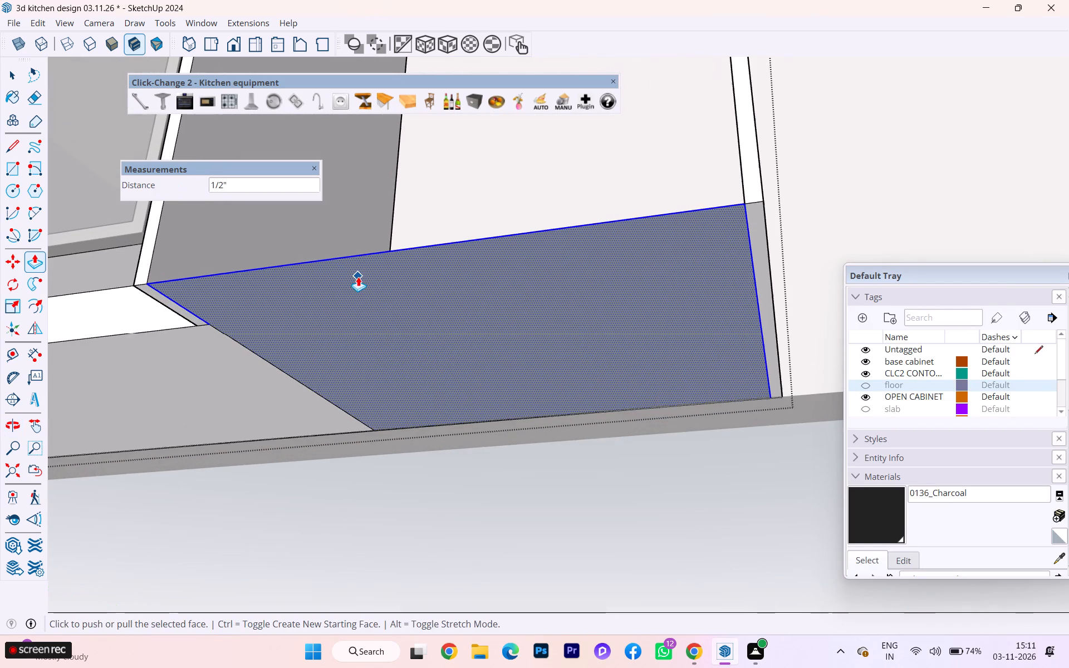
{"action": "middle_click_drag", "start_coordinate": [503, 304], "coordinate": [780, 301]}
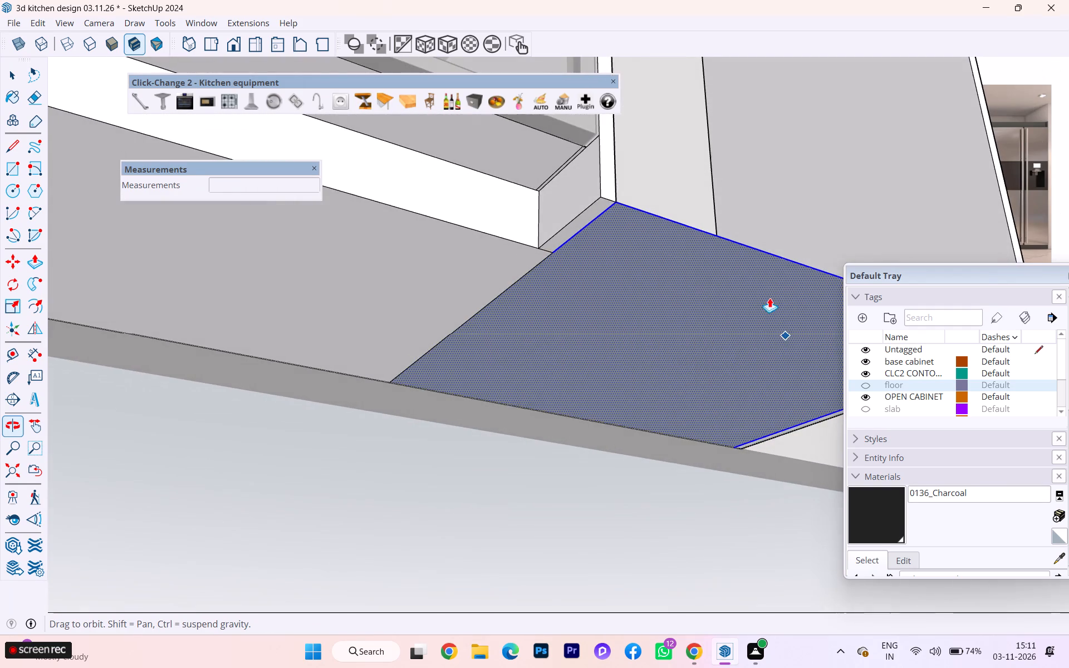
{"action": "scroll", "coordinate": [525, 207], "scroll_direction": "up", "scroll_amount": 5}
{"action": "scroll", "coordinate": [547, 181], "scroll_direction": "down", "scroll_amount": 1}
{"action": "scroll", "coordinate": [548, 181], "scroll_direction": "up", "scroll_amount": 2}
{"action": "middle_click_drag", "start_coordinate": [576, 178], "coordinate": [421, 457]}
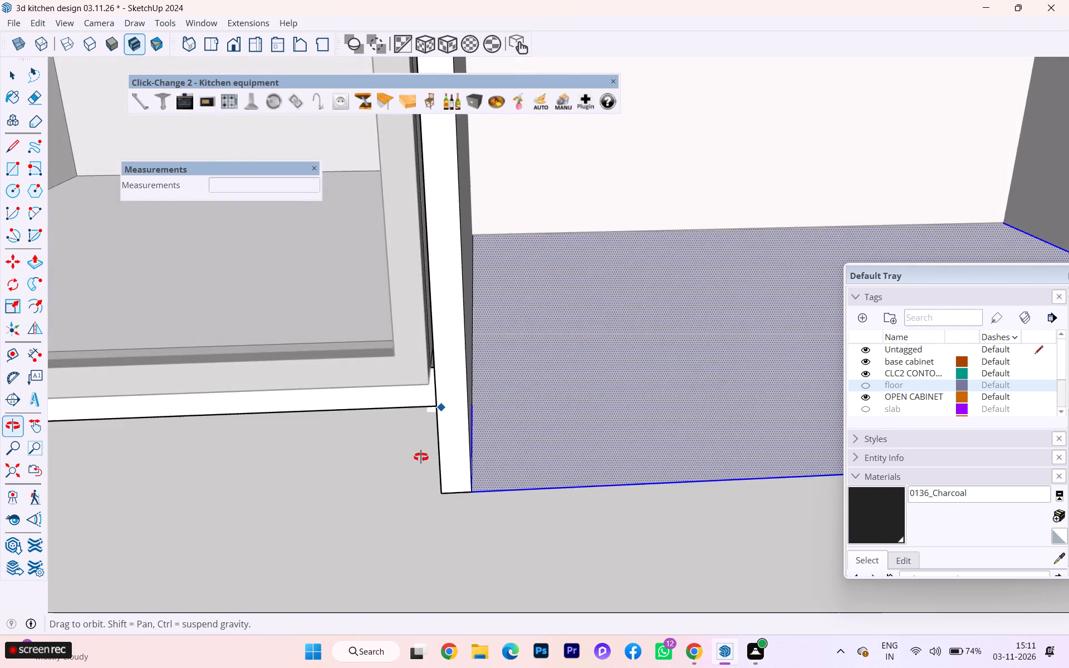
{"action": "middle_click_drag", "start_coordinate": [421, 457], "coordinate": [453, 310]}
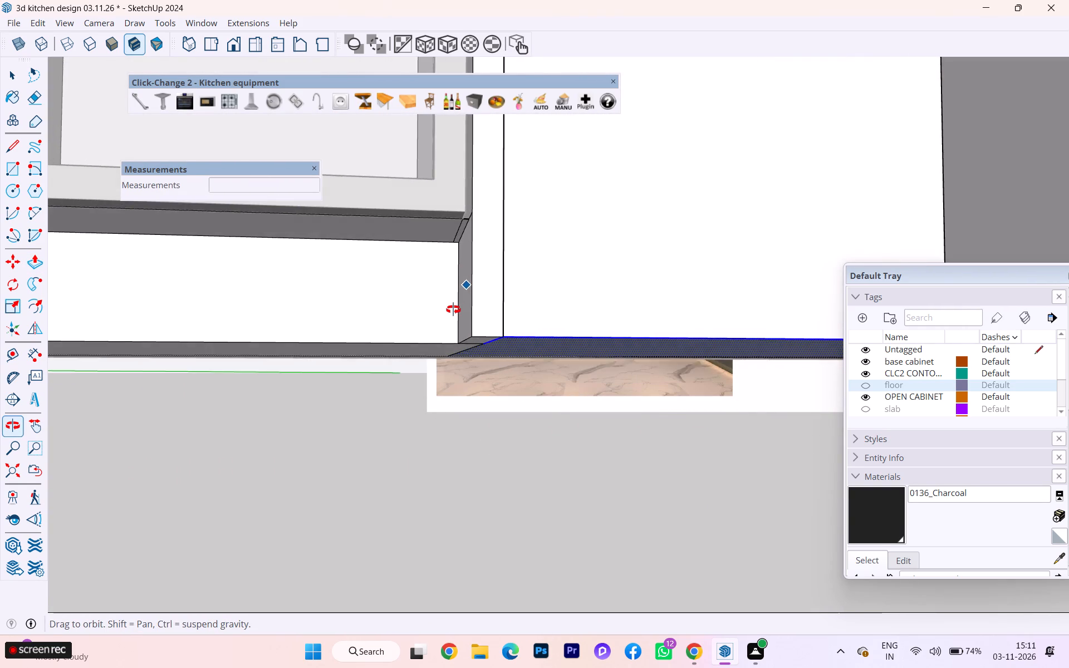
{"action": "middle_click_drag", "start_coordinate": [453, 310], "coordinate": [453, 311]}
{"action": "scroll", "coordinate": [460, 224], "scroll_direction": "up", "scroll_amount": 11}
{"action": "scroll", "coordinate": [473, 227], "scroll_direction": "down", "scroll_amount": 3}
{"action": "scroll", "coordinate": [473, 228], "scroll_direction": "up", "scroll_amount": 2}
{"action": "scroll", "coordinate": [473, 228], "scroll_direction": "down", "scroll_amount": 1}
{"action": "scroll", "coordinate": [473, 229], "scroll_direction": "up", "scroll_amount": 2}
{"action": "scroll", "coordinate": [467, 241], "scroll_direction": "down", "scroll_amount": 1}
{"action": "scroll", "coordinate": [467, 243], "scroll_direction": "up", "scroll_amount": 2}
{"action": "scroll", "coordinate": [465, 248], "scroll_direction": "down", "scroll_amount": 2}
{"action": "scroll", "coordinate": [465, 248], "scroll_direction": "up", "scroll_amount": 1}
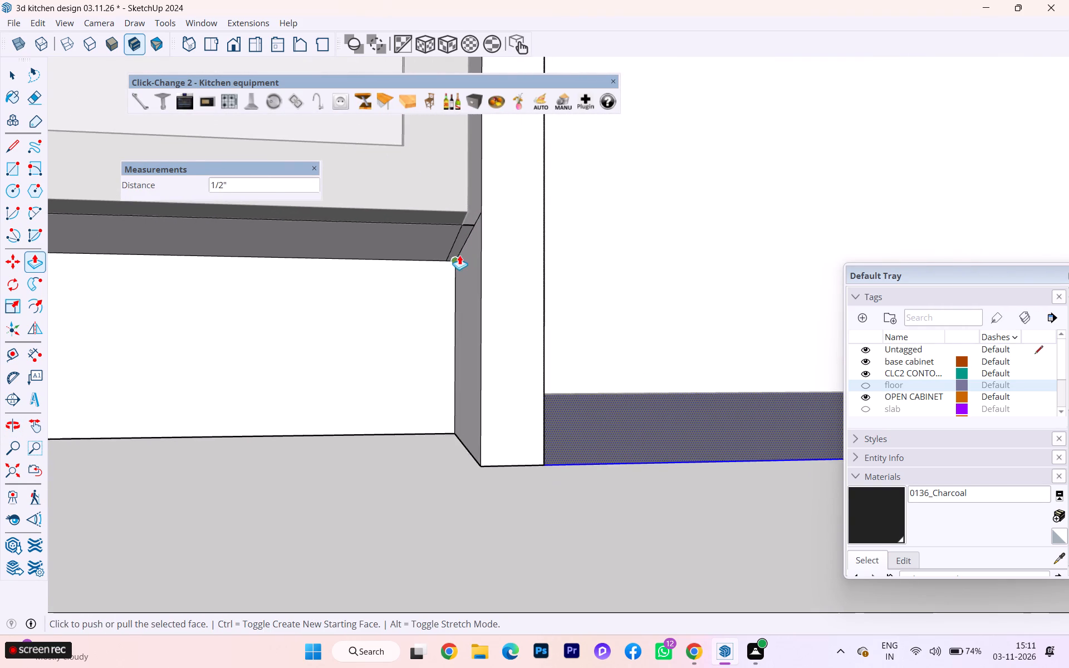
{"action": "scroll", "coordinate": [458, 253], "scroll_direction": "up", "scroll_amount": 1}
{"action": "scroll", "coordinate": [458, 253], "scroll_direction": "down", "scroll_amount": 2}
{"action": "scroll", "coordinate": [458, 253], "scroll_direction": "up", "scroll_amount": 5}
{"action": "scroll", "coordinate": [260, 388], "scroll_direction": "down", "scroll_amount": 7}
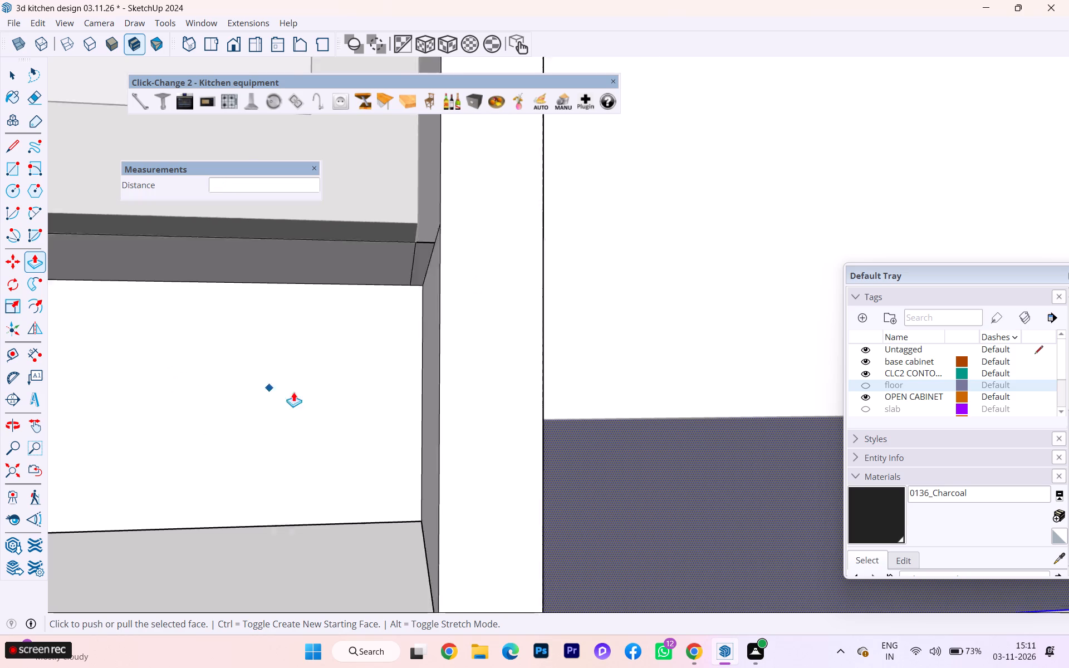
{"action": "scroll", "coordinate": [370, 377], "scroll_direction": "down", "scroll_amount": 3}
{"action": "middle_click_drag", "start_coordinate": [370, 371], "coordinate": [394, 462]}
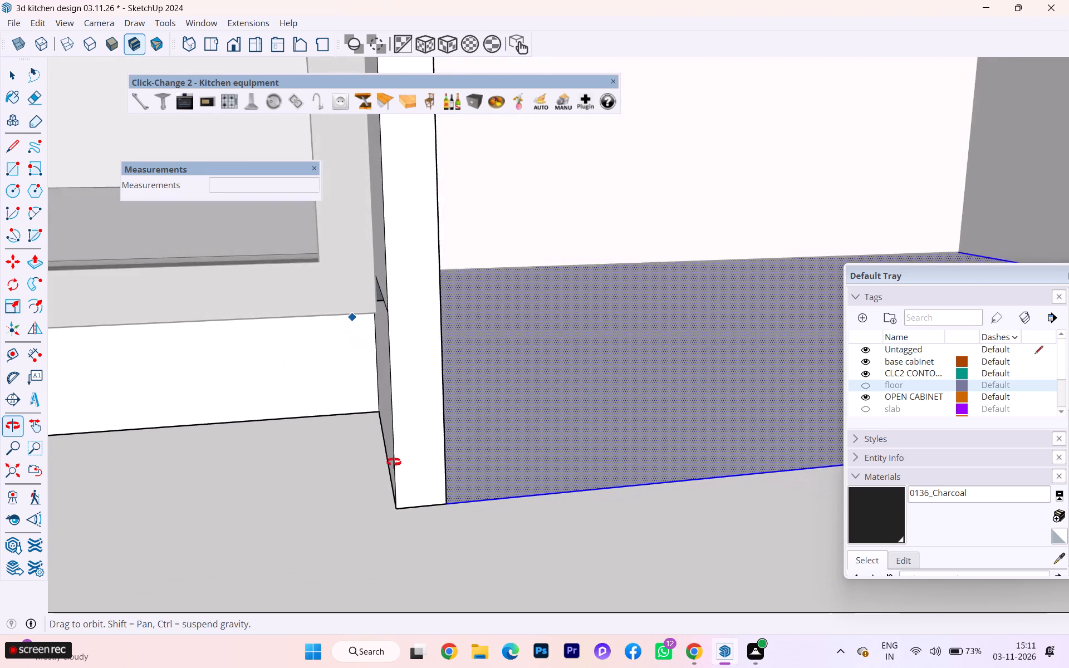
{"action": "middle_click_drag", "start_coordinate": [394, 462], "coordinate": [413, 235]}
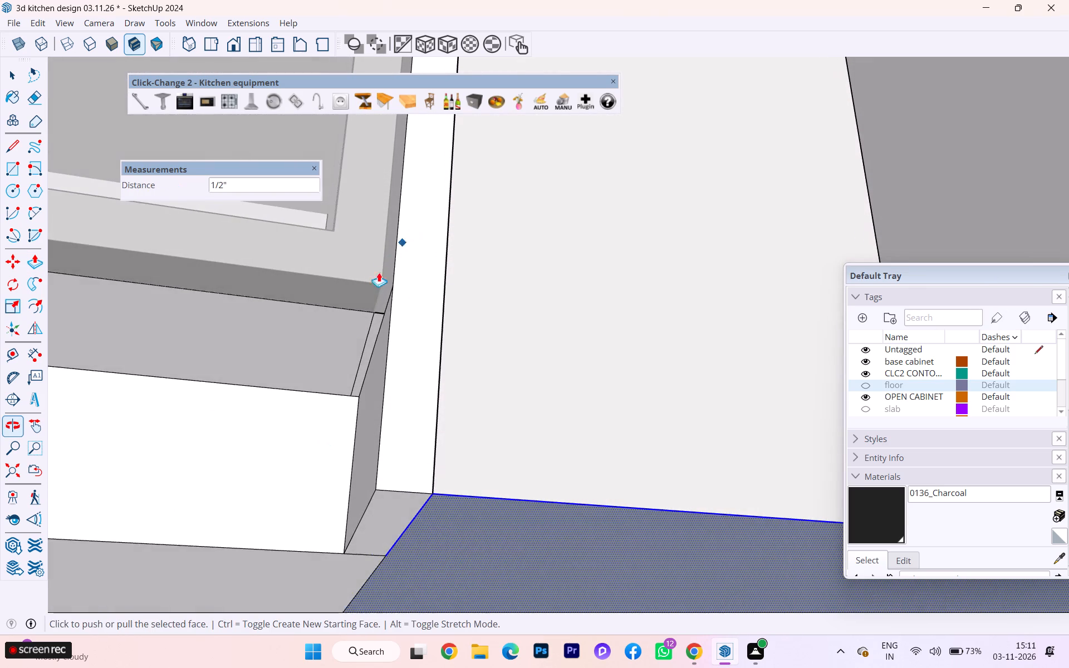
{"action": "scroll", "coordinate": [354, 350], "scroll_direction": "up", "scroll_amount": 5}
{"action": "scroll", "coordinate": [379, 358], "scroll_direction": "down", "scroll_amount": 1}
{"action": "scroll", "coordinate": [379, 358], "scroll_direction": "up", "scroll_amount": 3}
{"action": "scroll", "coordinate": [379, 358], "scroll_direction": "down", "scroll_amount": 1}
{"action": "middle_click_drag", "start_coordinate": [369, 367], "coordinate": [351, 547]}
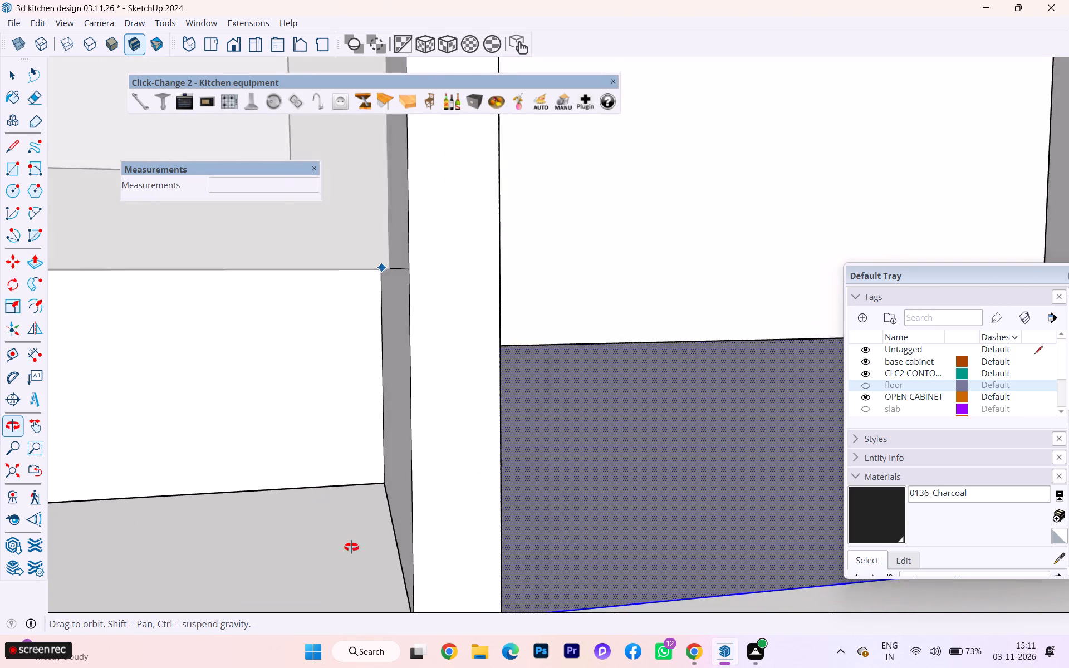
{"action": "middle_click_drag", "start_coordinate": [351, 547], "coordinate": [322, 588]}
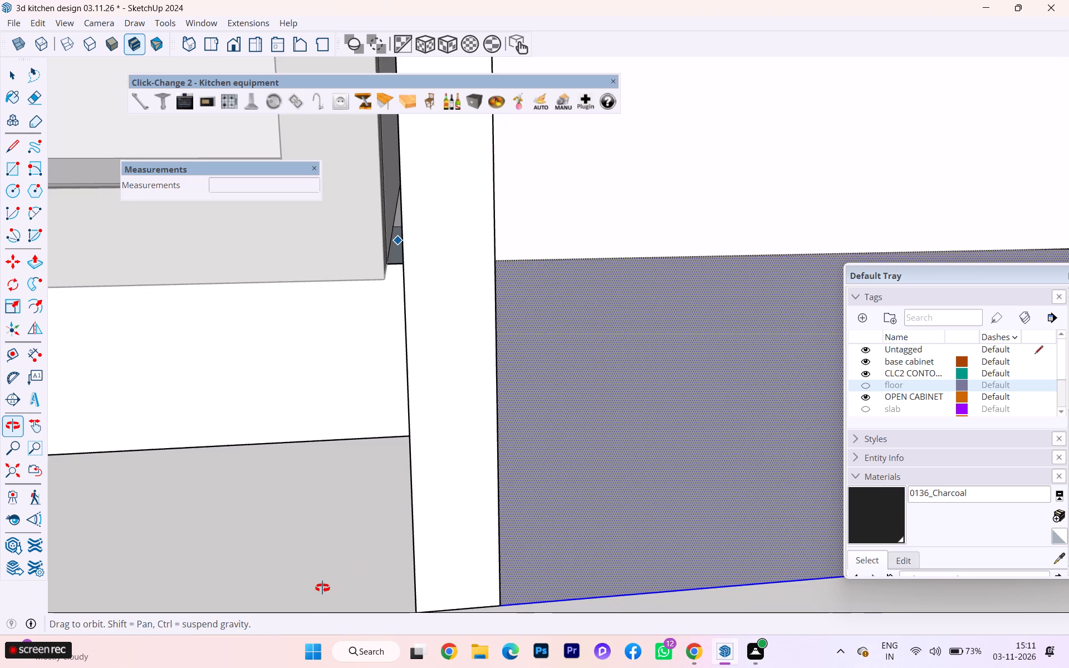
{"action": "middle_click_drag", "start_coordinate": [322, 588], "coordinate": [326, 424]}
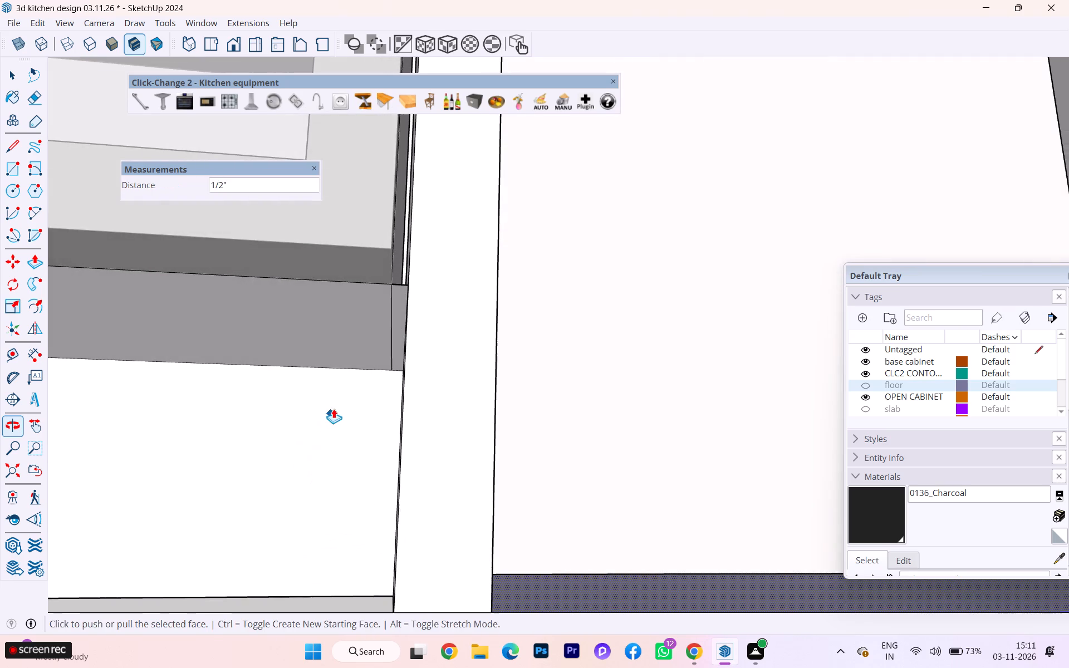
{"action": "scroll", "coordinate": [327, 377], "scroll_direction": "down", "scroll_amount": 7}
{"action": "scroll", "coordinate": [367, 391], "scroll_direction": "up", "scroll_amount": 1}
{"action": "scroll", "coordinate": [377, 399], "scroll_direction": "down", "scroll_amount": 1}
{"action": "middle_click_drag", "start_coordinate": [388, 408], "coordinate": [465, 236]}
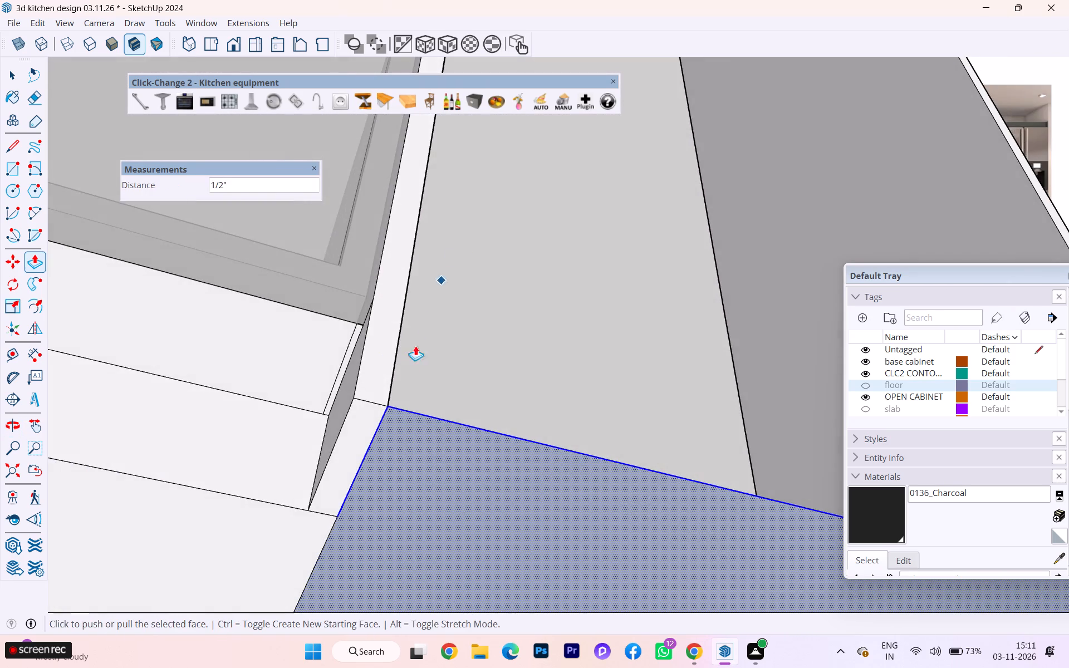
{"action": "scroll", "coordinate": [406, 365], "scroll_direction": "up", "scroll_amount": 8}
{"action": "scroll", "coordinate": [422, 434], "scroll_direction": "up", "scroll_amount": 1}
{"action": "scroll", "coordinate": [315, 344], "scroll_direction": "down", "scroll_amount": 5}
{"action": "scroll", "coordinate": [306, 327], "scroll_direction": "up", "scroll_amount": 1}
{"action": "scroll", "coordinate": [306, 327], "scroll_direction": "down", "scroll_amount": 4}
{"action": "scroll", "coordinate": [339, 333], "scroll_direction": "up", "scroll_amount": 3}
{"action": "scroll", "coordinate": [339, 333], "scroll_direction": "down", "scroll_amount": 1}
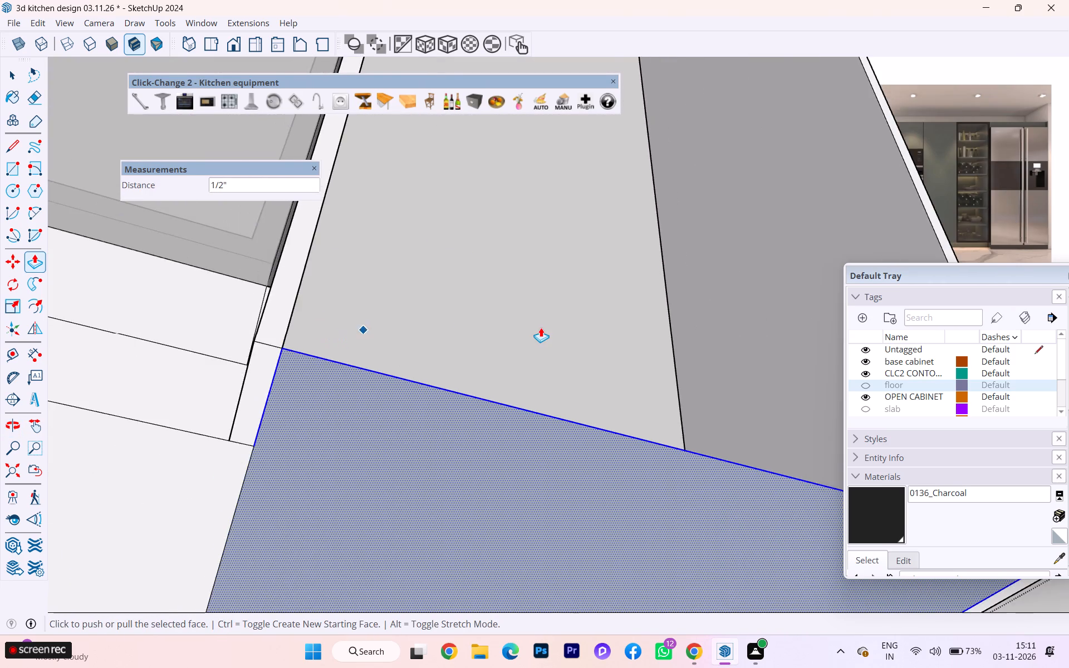
Erase the back edge of the bottom face between the fridge enclosure's side panels to remove that face.
{"action": "scroll", "coordinate": [542, 327], "scroll_direction": "down", "scroll_amount": 4}
{"action": "scroll", "coordinate": [542, 327], "scroll_direction": "up", "scroll_amount": 2}
{"action": "scroll", "coordinate": [542, 327], "scroll_direction": "down", "scroll_amount": 2}
{"action": "middle_click_drag", "start_coordinate": [538, 329], "coordinate": [503, 346]}
{"action": "key", "text": "space"}
{"action": "left_click", "coordinate": [412, 405]}
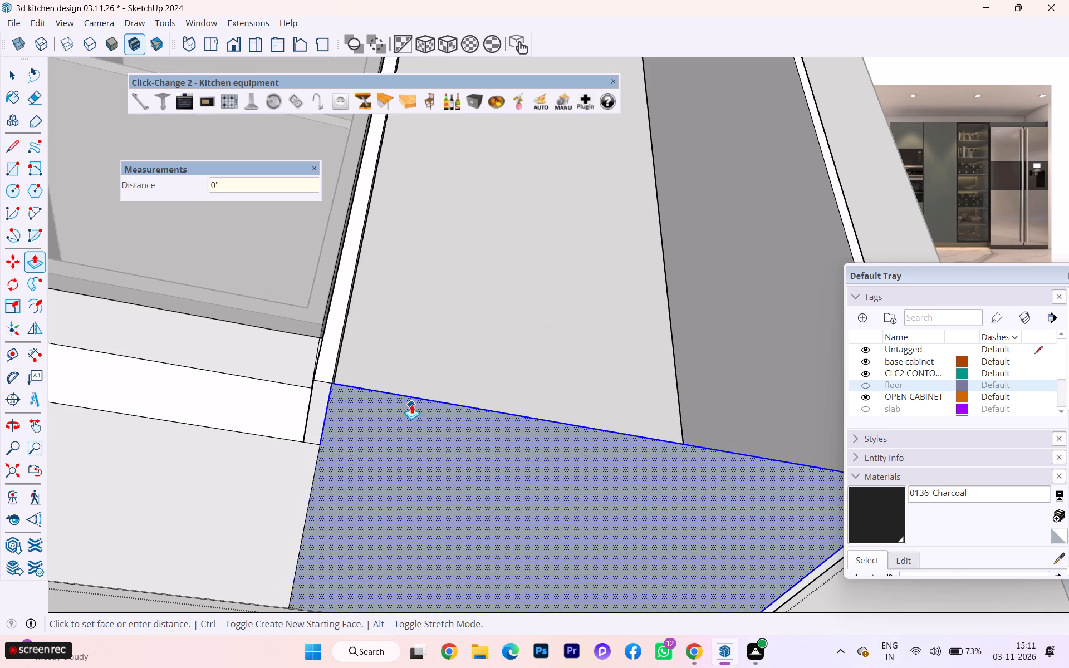
{"action": "key", "text": "Escape"}
{"action": "scroll", "coordinate": [442, 414], "scroll_direction": "up", "scroll_amount": 1}
{"action": "scroll", "coordinate": [442, 414], "scroll_direction": "down", "scroll_amount": 5}
{"action": "scroll", "coordinate": [434, 418], "scroll_direction": "up", "scroll_amount": 5}
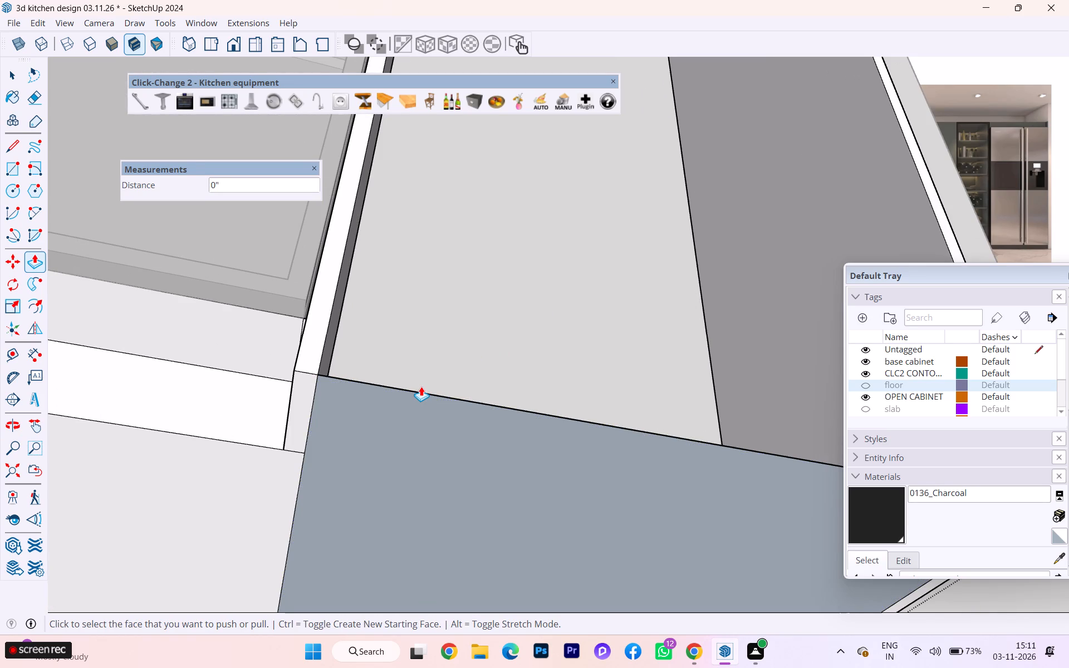
{"action": "key", "text": "e"}
{"action": "left_click", "coordinate": [445, 396]}
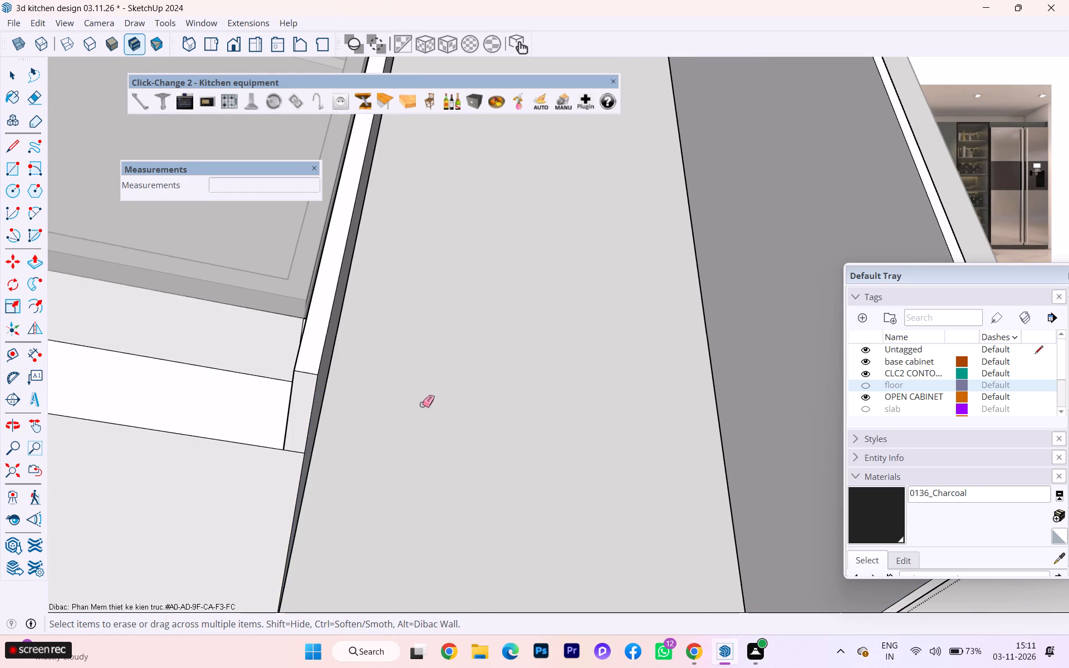
Examine the open base of the fridge enclosure and the lower ends of its side panels from several angles.
{"action": "scroll", "coordinate": [406, 394], "scroll_direction": "down", "scroll_amount": 3}
{"action": "scroll", "coordinate": [400, 389], "scroll_direction": "up", "scroll_amount": 3}
{"action": "scroll", "coordinate": [399, 388], "scroll_direction": "down", "scroll_amount": 1}
{"action": "middle_click_drag", "start_coordinate": [394, 374], "coordinate": [350, 534]}
{"action": "scroll", "coordinate": [286, 311], "scroll_direction": "down", "scroll_amount": 3}
{"action": "scroll", "coordinate": [286, 310], "scroll_direction": "up", "scroll_amount": 3}
{"action": "scroll", "coordinate": [286, 310], "scroll_direction": "down", "scroll_amount": 3}
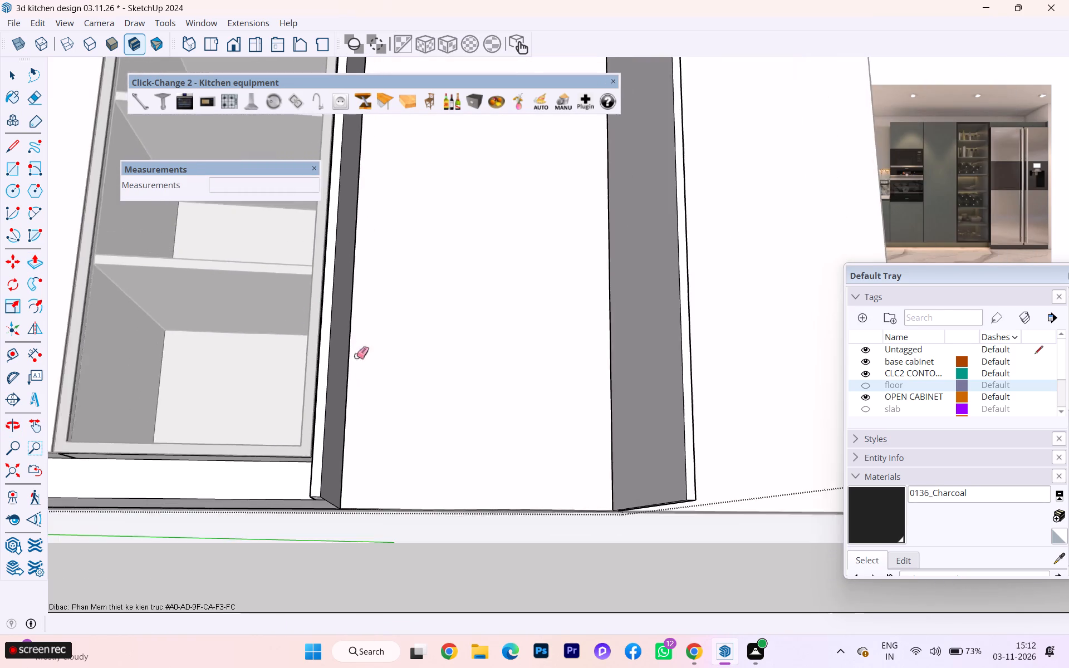
{"action": "scroll", "coordinate": [356, 356], "scroll_direction": "down", "scroll_amount": 1}
{"action": "middle_click_drag", "start_coordinate": [359, 364], "coordinate": [337, 660]}
{"action": "scroll", "coordinate": [362, 396], "scroll_direction": "down", "scroll_amount": 9}
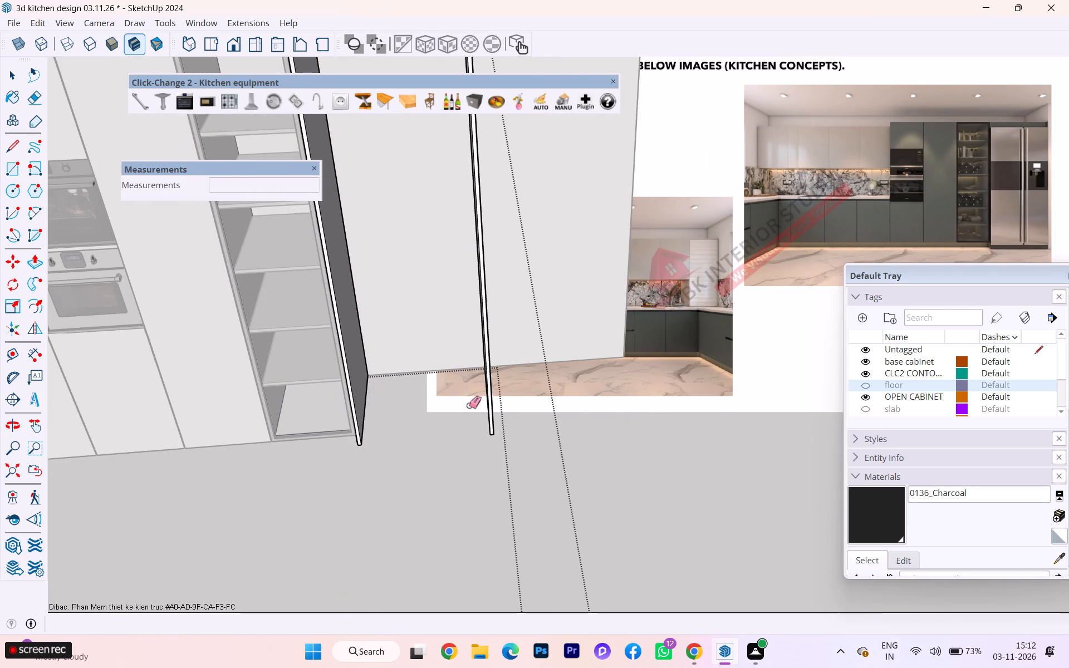
{"action": "scroll", "coordinate": [470, 416], "scroll_direction": "up", "scroll_amount": 7}
{"action": "scroll", "coordinate": [476, 424], "scroll_direction": "down", "scroll_amount": 5}
{"action": "scroll", "coordinate": [476, 424], "scroll_direction": "up", "scroll_amount": 3}
{"action": "scroll", "coordinate": [477, 424], "scroll_direction": "down", "scroll_amount": 1}
{"action": "scroll", "coordinate": [477, 424], "scroll_direction": "up", "scroll_amount": 7}
{"action": "scroll", "coordinate": [489, 423], "scroll_direction": "down", "scroll_amount": 1}
{"action": "scroll", "coordinate": [489, 423], "scroll_direction": "up", "scroll_amount": 4}
{"action": "middle_click_drag", "start_coordinate": [547, 416], "coordinate": [433, 284]}
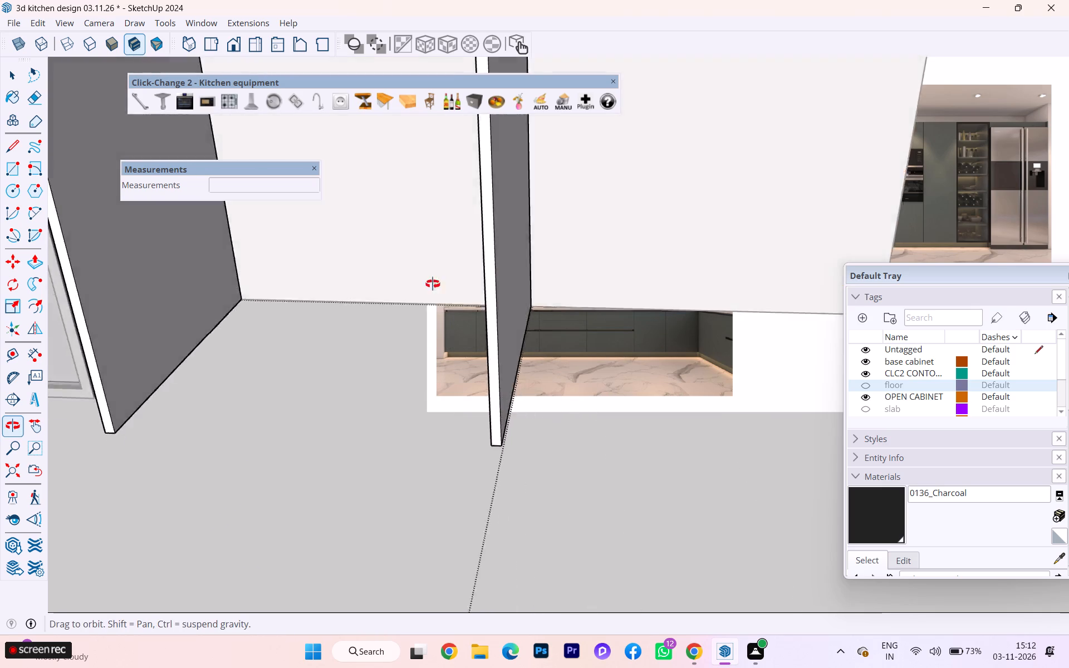
{"action": "middle_click_drag", "start_coordinate": [433, 284], "coordinate": [855, 207]}
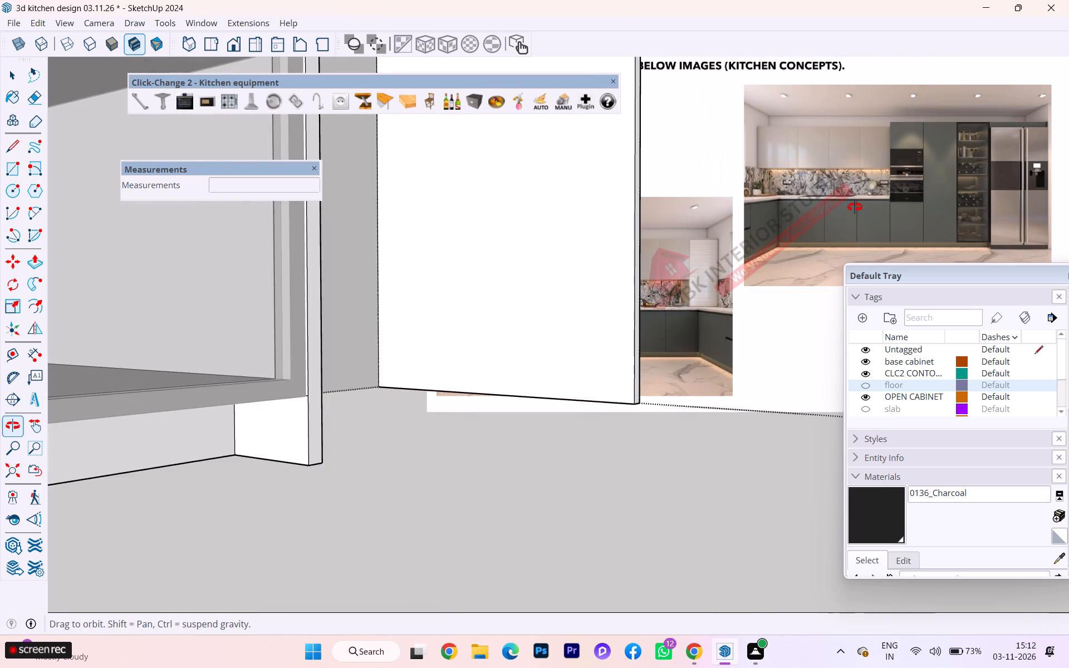
{"action": "middle_click_drag", "start_coordinate": [855, 207], "coordinate": [467, 297]}
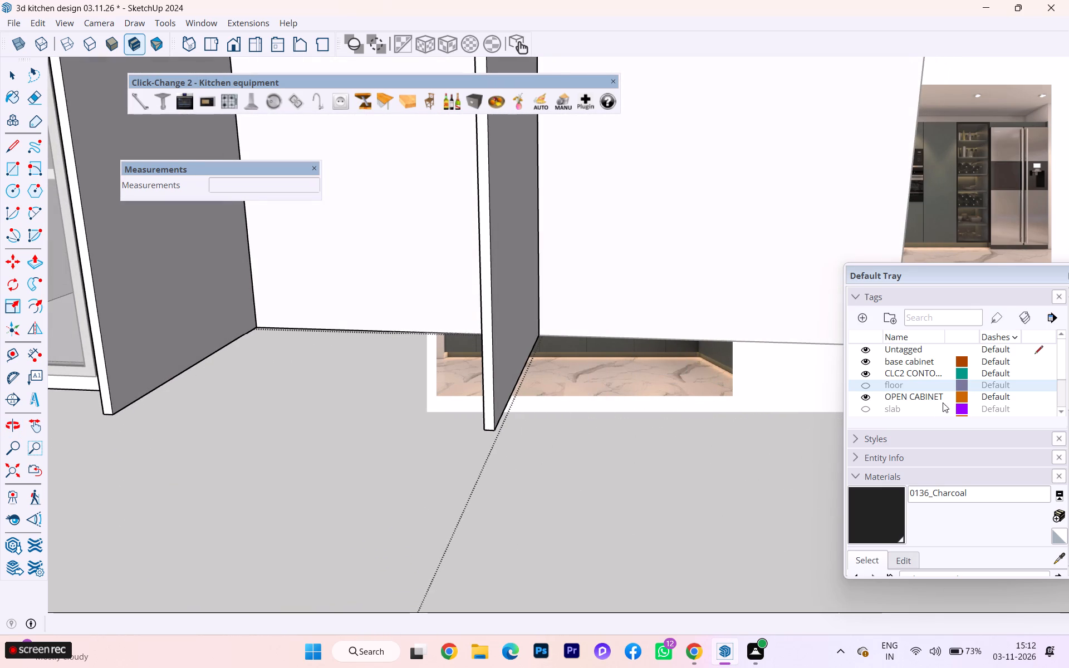
Make the floor tag visible again.
{"action": "left_click", "coordinate": [869, 384]}
{"action": "scroll", "coordinate": [516, 321], "scroll_direction": "down", "scroll_amount": 2}
{"action": "scroll", "coordinate": [516, 324], "scroll_direction": "up", "scroll_amount": 2}
{"action": "scroll", "coordinate": [517, 325], "scroll_direction": "down", "scroll_amount": 8}
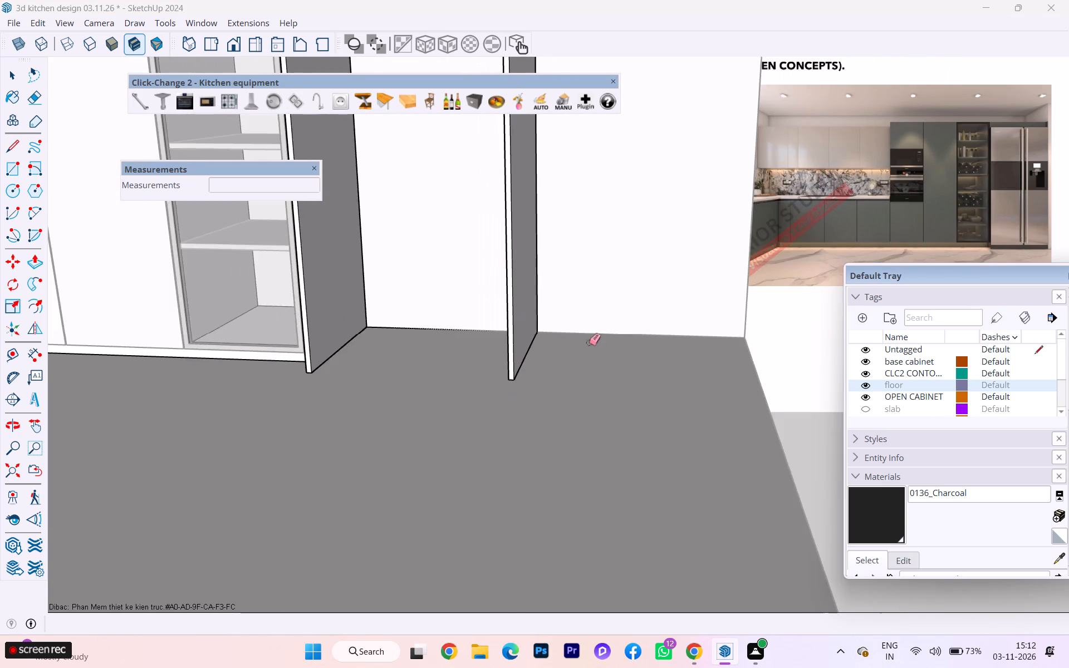
{"action": "scroll", "coordinate": [611, 362], "scroll_direction": "up", "scroll_amount": 1}
{"action": "scroll", "coordinate": [615, 364], "scroll_direction": "down", "scroll_amount": 2}
{"action": "scroll", "coordinate": [616, 365], "scroll_direction": "up", "scroll_amount": 5}
{"action": "scroll", "coordinate": [616, 365], "scroll_direction": "down", "scroll_amount": 2}
{"action": "scroll", "coordinate": [616, 365], "scroll_direction": "up", "scroll_amount": 3}
{"action": "scroll", "coordinate": [589, 417], "scroll_direction": "down", "scroll_amount": 4}
{"action": "scroll", "coordinate": [586, 426], "scroll_direction": "up", "scroll_amount": 1}
{"action": "scroll", "coordinate": [586, 427], "scroll_direction": "down", "scroll_amount": 5}
{"action": "scroll", "coordinate": [587, 437], "scroll_direction": "up", "scroll_amount": 1}
{"action": "scroll", "coordinate": [584, 441], "scroll_direction": "down", "scroll_amount": 5}
Search 3D Warehouse for "fridge".
{"action": "left_click", "coordinate": [19, 546]}
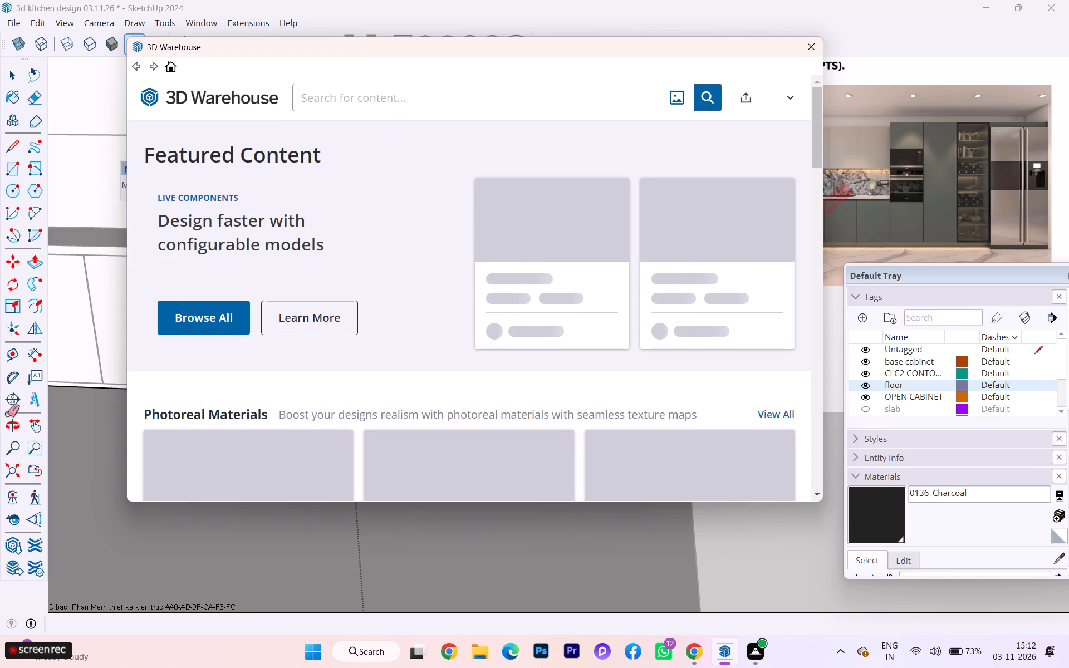
{"action": "left_click", "coordinate": [386, 105]}
{"action": "type", "text": "fr"}
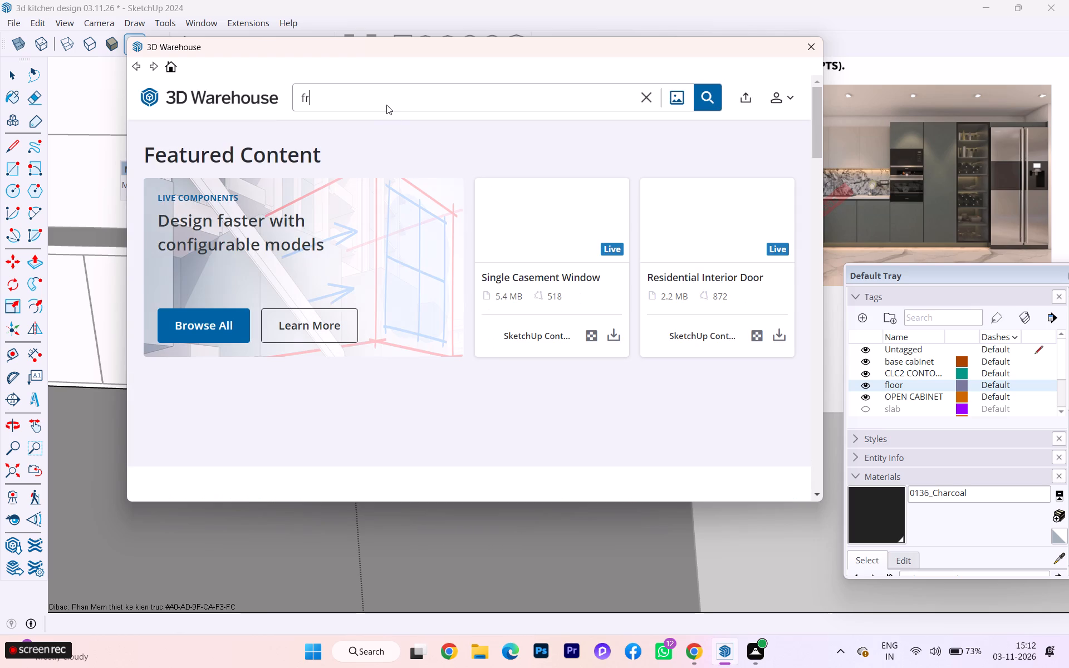
{"action": "key", "text": "i"}
{"action": "type", "text": "dge"}
{"action": "key", "text": "Return"}
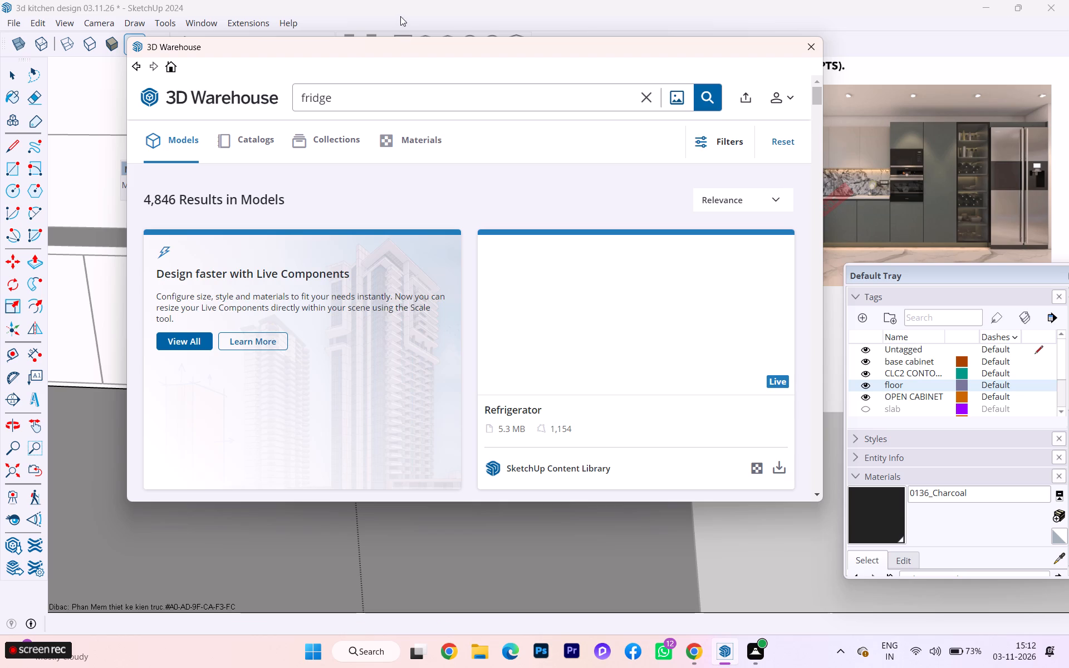
Look through the 3D Warehouse fridge results for a stainless-steel side-by-side fridge like the one in the reference image.
{"action": "scroll", "coordinate": [489, 178], "scroll_direction": "down", "scroll_amount": 2}
{"action": "scroll", "coordinate": [485, 195], "scroll_direction": "up", "scroll_amount": 2}
{"action": "scroll", "coordinate": [487, 201], "scroll_direction": "down", "scroll_amount": 2}
{"action": "scroll", "coordinate": [585, 261], "scroll_direction": "up", "scroll_amount": 2}
{"action": "scroll", "coordinate": [587, 268], "scroll_direction": "down", "scroll_amount": 1}
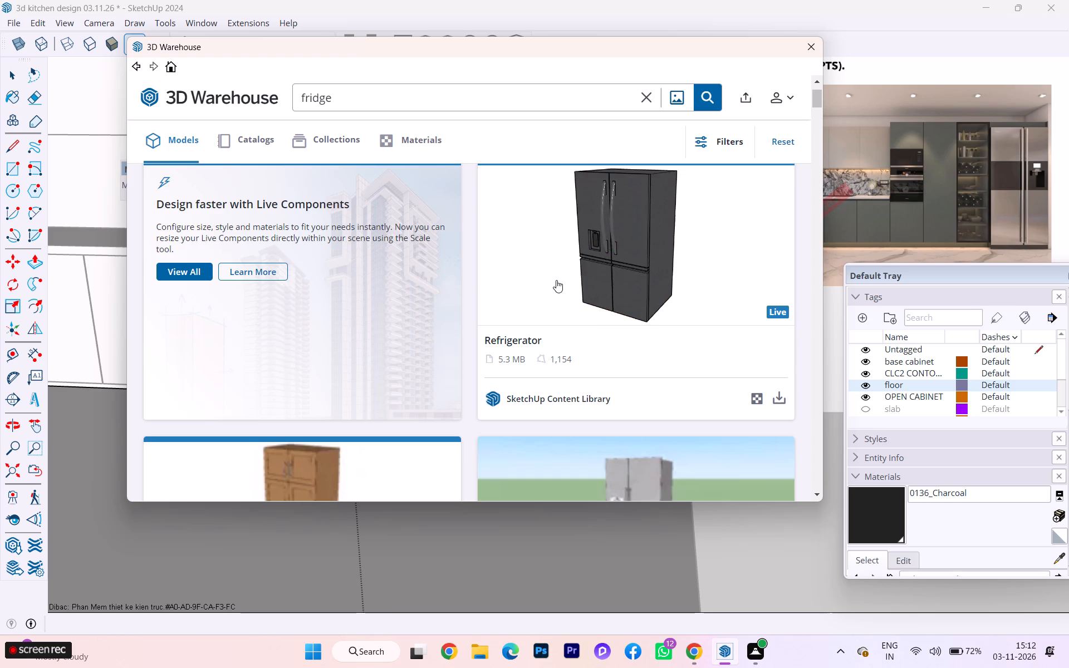
{"action": "scroll", "coordinate": [570, 291], "scroll_direction": "down", "scroll_amount": 3}
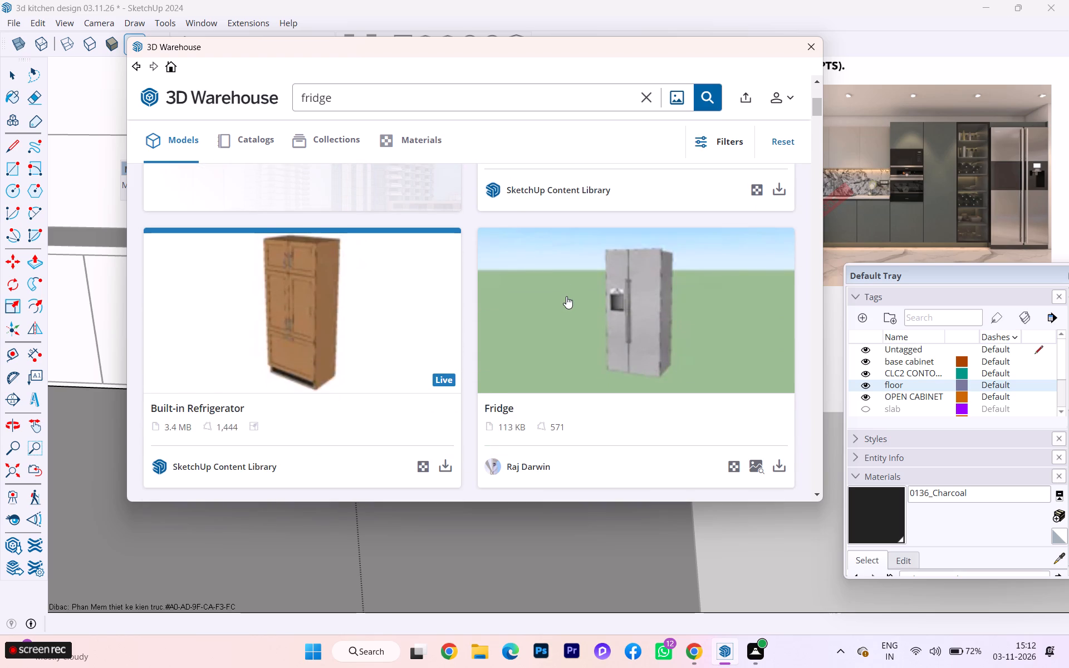
{"action": "scroll", "coordinate": [565, 299], "scroll_direction": "down", "scroll_amount": 1}
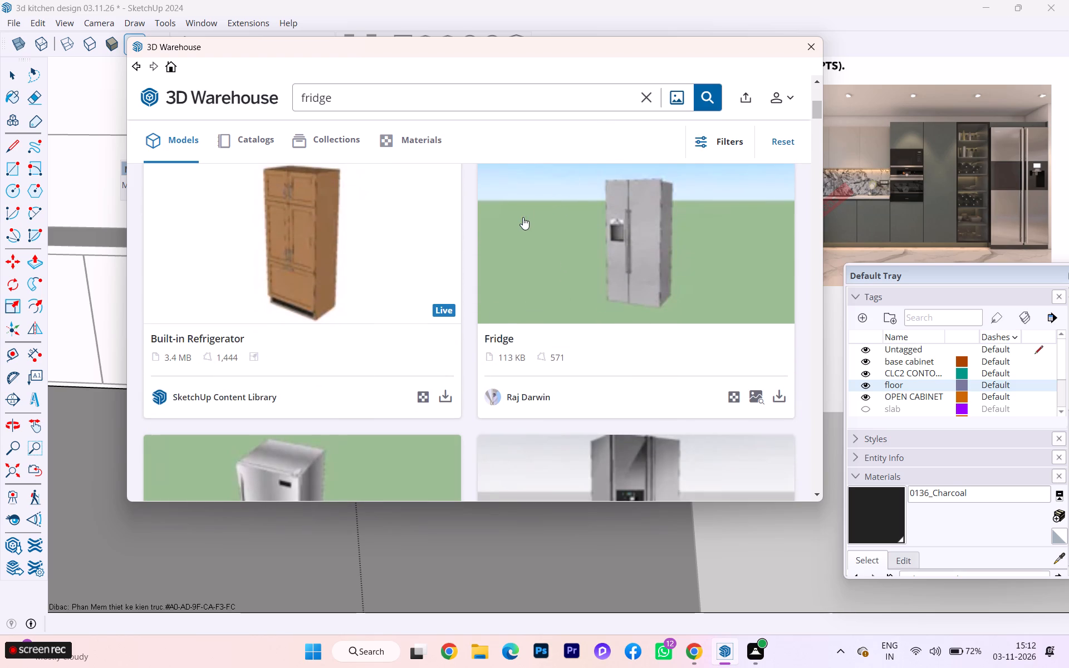
{"action": "scroll", "coordinate": [626, 243], "scroll_direction": "up", "scroll_amount": 1}
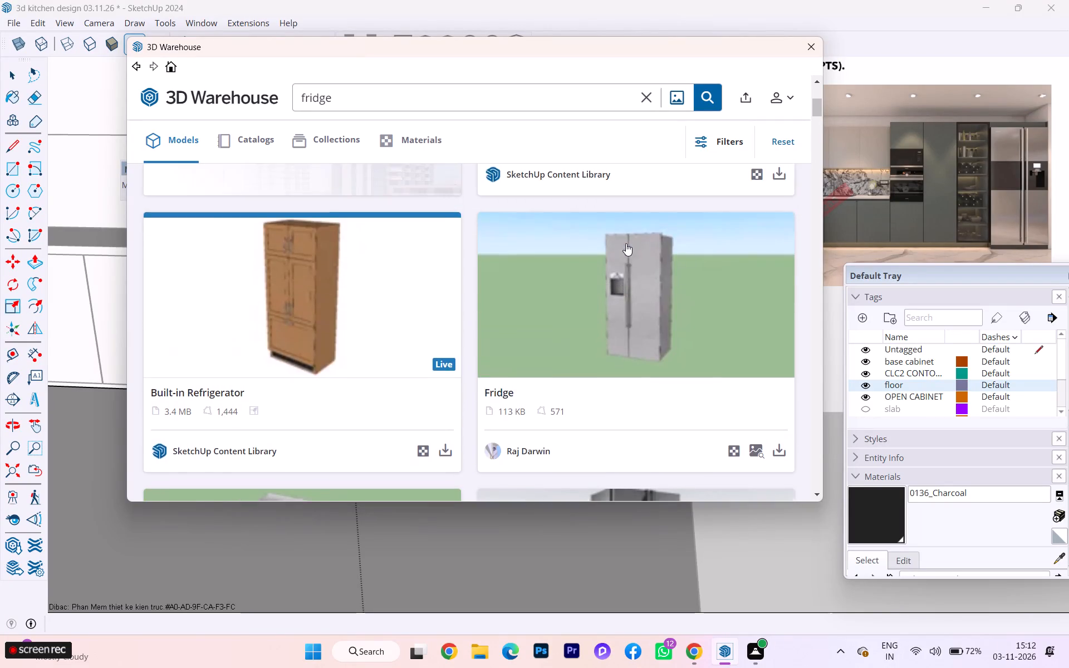
{"action": "scroll", "coordinate": [626, 243], "scroll_direction": "down", "scroll_amount": 6}
{"action": "scroll", "coordinate": [626, 253], "scroll_direction": "up", "scroll_amount": 1}
{"action": "scroll", "coordinate": [626, 254], "scroll_direction": "down", "scroll_amount": 4}
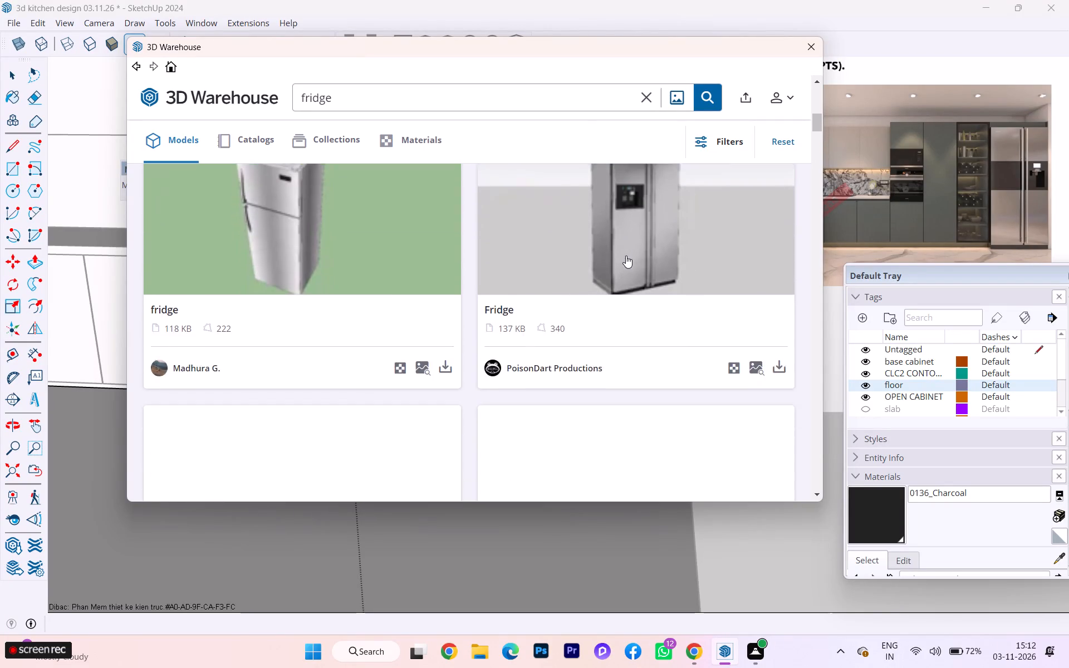
{"action": "scroll", "coordinate": [626, 256], "scroll_direction": "up", "scroll_amount": 1}
{"action": "scroll", "coordinate": [626, 256], "scroll_direction": "down", "scroll_amount": 3}
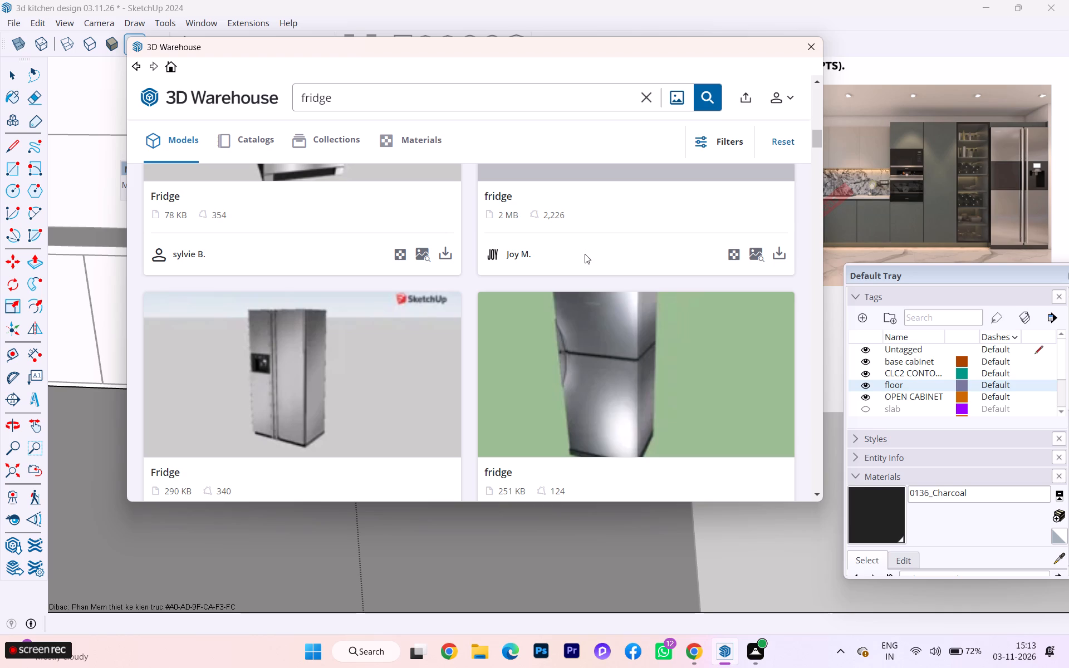
{"action": "scroll", "coordinate": [572, 310], "scroll_direction": "down", "scroll_amount": 8}
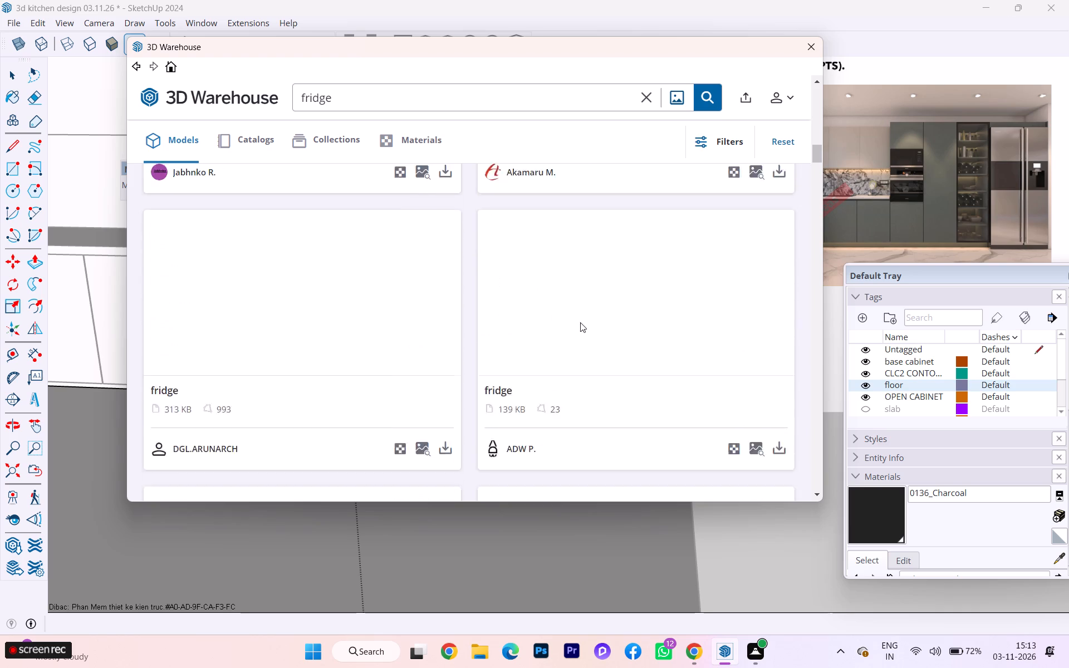
{"action": "scroll", "coordinate": [583, 293], "scroll_direction": "down", "scroll_amount": 1}
{"action": "scroll", "coordinate": [583, 293], "scroll_direction": "up", "scroll_amount": 1}
{"action": "scroll", "coordinate": [583, 293], "scroll_direction": "down", "scroll_amount": 1}
{"action": "scroll", "coordinate": [518, 303], "scroll_direction": "down", "scroll_amount": 2}
{"action": "scroll", "coordinate": [474, 309], "scroll_direction": "down", "scroll_amount": 2}
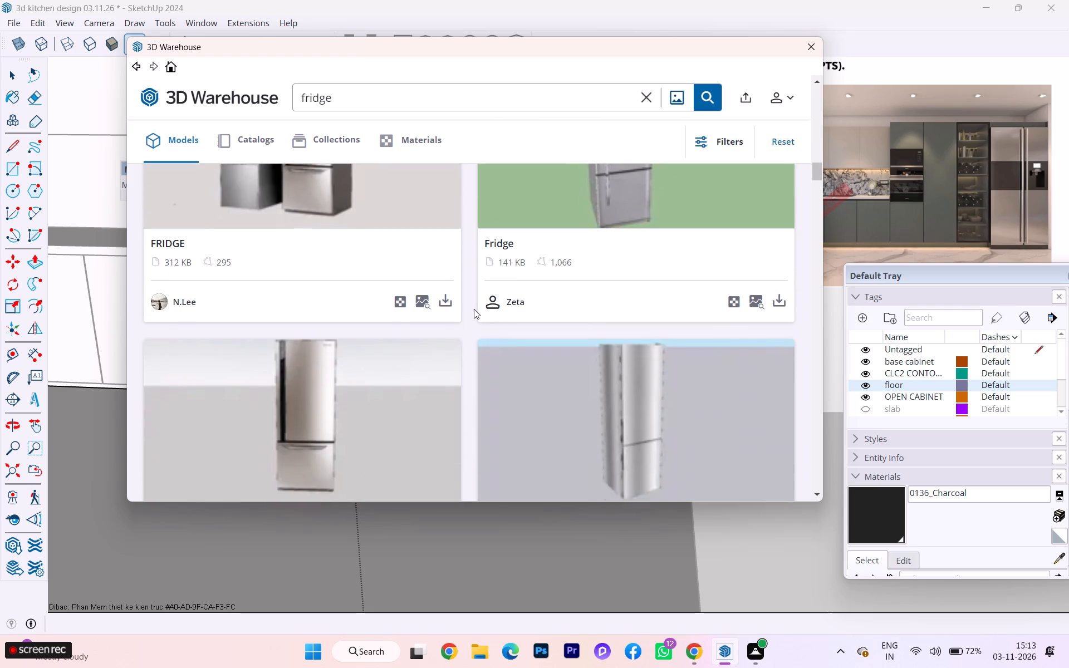
{"action": "scroll", "coordinate": [474, 309], "scroll_direction": "down", "scroll_amount": 4}
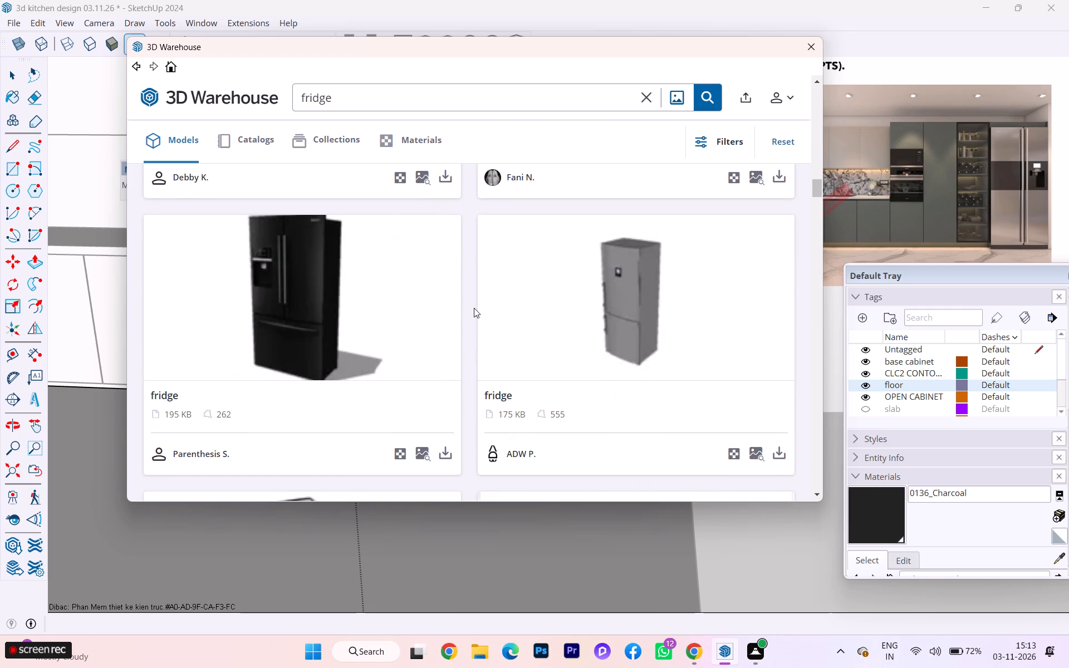
{"action": "scroll", "coordinate": [474, 308], "scroll_direction": "down", "scroll_amount": 1}
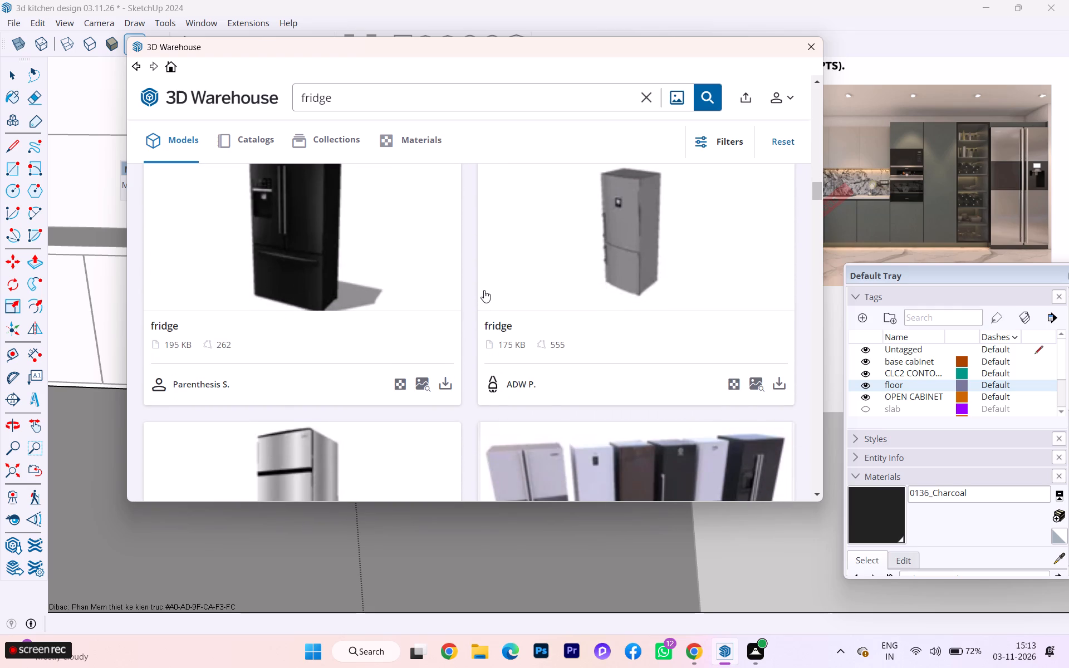
{"action": "scroll", "coordinate": [498, 325], "scroll_direction": "down", "scroll_amount": 2}
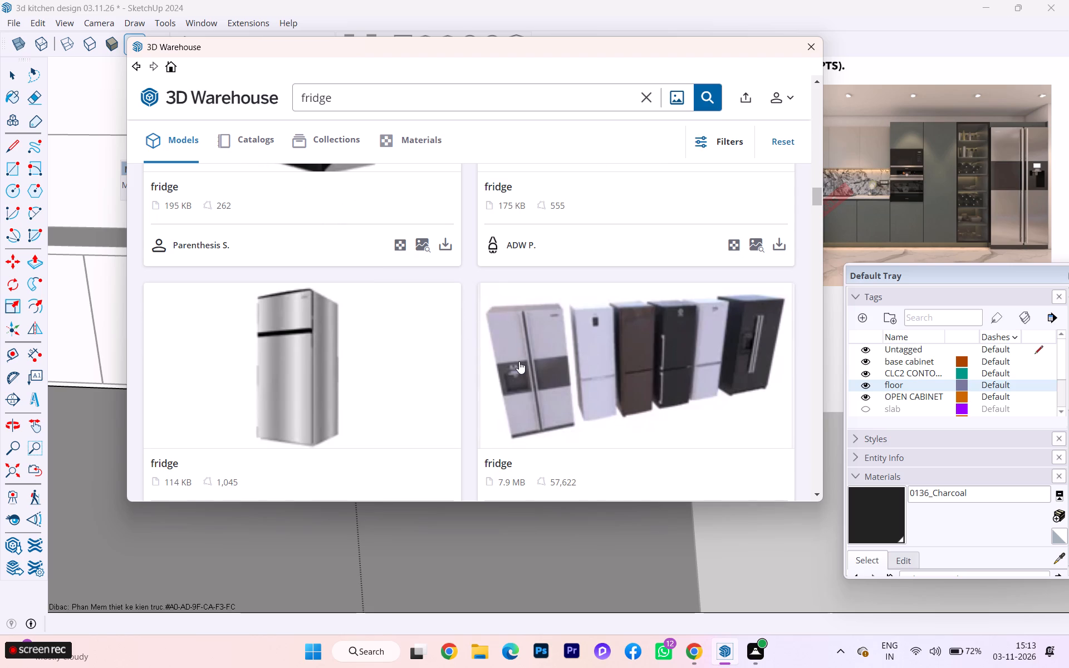
Load the 7.9 MB "fridge" model with six different fridges from 3D Warehouse directly into the kitchen model.
{"action": "scroll", "coordinate": [529, 385], "scroll_direction": "down", "scroll_amount": 1}
{"action": "left_click", "coordinate": [774, 463]}
{"action": "left_click", "coordinate": [777, 458]}
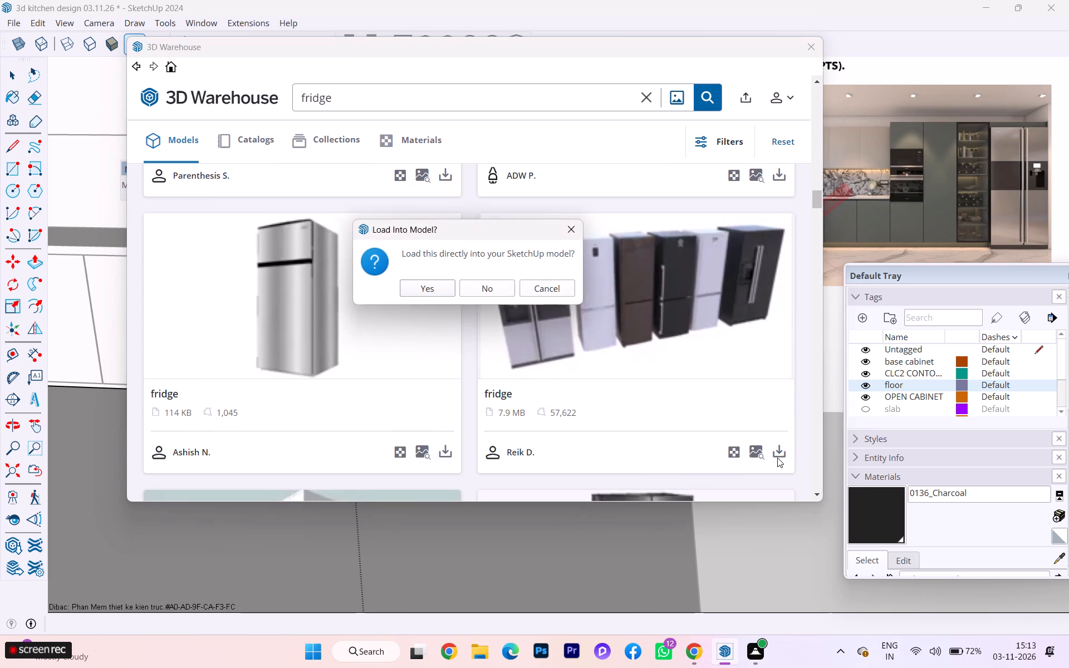
{"action": "left_click", "coordinate": [430, 288]}
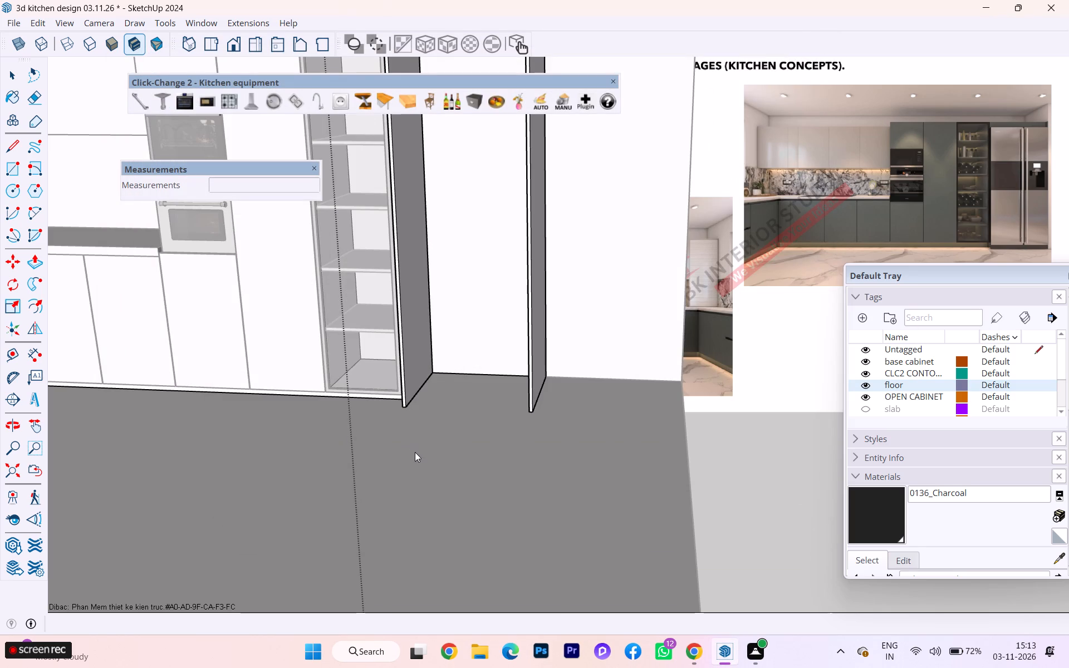
Place the six-fridge set on the ground outside the room, beside the floor slab near the fridge enclosure.
{"action": "scroll", "coordinate": [411, 452], "scroll_direction": "down", "scroll_amount": 1}
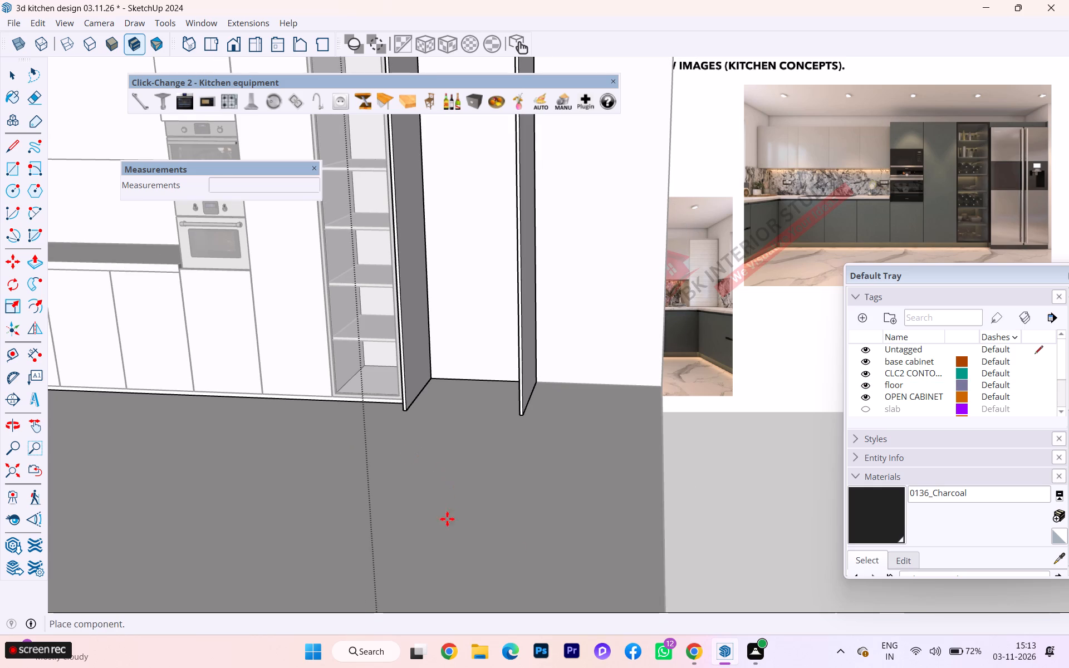
{"action": "scroll", "coordinate": [507, 383], "scroll_direction": "down", "scroll_amount": 6}
{"action": "scroll", "coordinate": [315, 409], "scroll_direction": "down", "scroll_amount": 11}
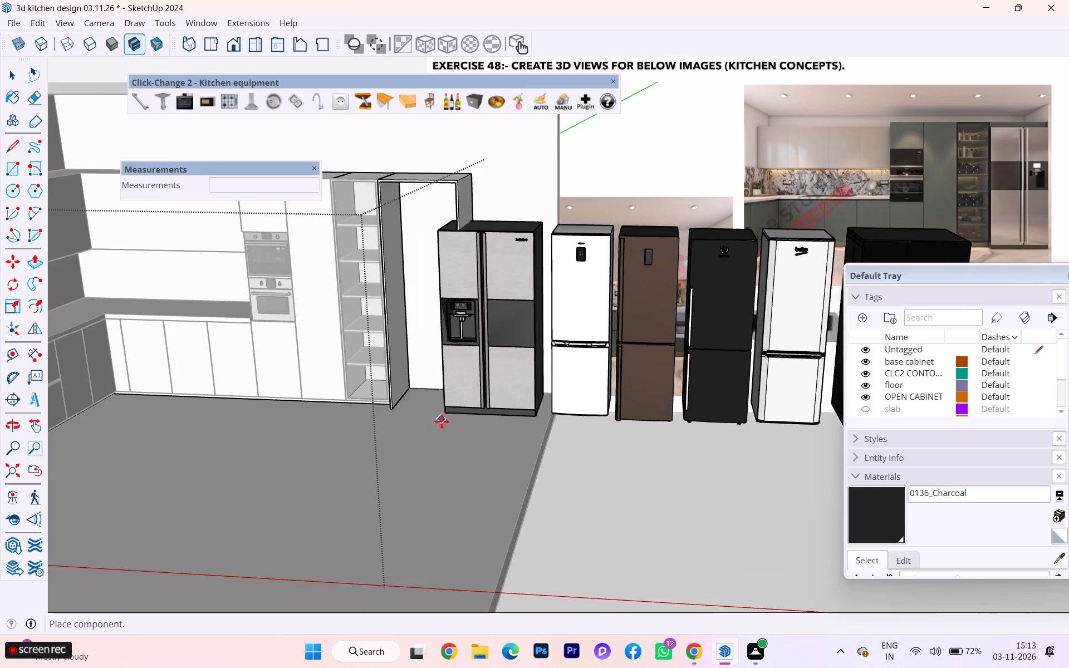
{"action": "scroll", "coordinate": [439, 425], "scroll_direction": "down", "scroll_amount": 3}
{"action": "scroll", "coordinate": [439, 427], "scroll_direction": "up", "scroll_amount": 1}
{"action": "scroll", "coordinate": [438, 429], "scroll_direction": "down", "scroll_amount": 4}
{"action": "scroll", "coordinate": [593, 457], "scroll_direction": "up", "scroll_amount": 7}
{"action": "scroll", "coordinate": [586, 459], "scroll_direction": "down", "scroll_amount": 2}
{"action": "scroll", "coordinate": [586, 459], "scroll_direction": "up", "scroll_amount": 1}
{"action": "left_click", "coordinate": [578, 459]}
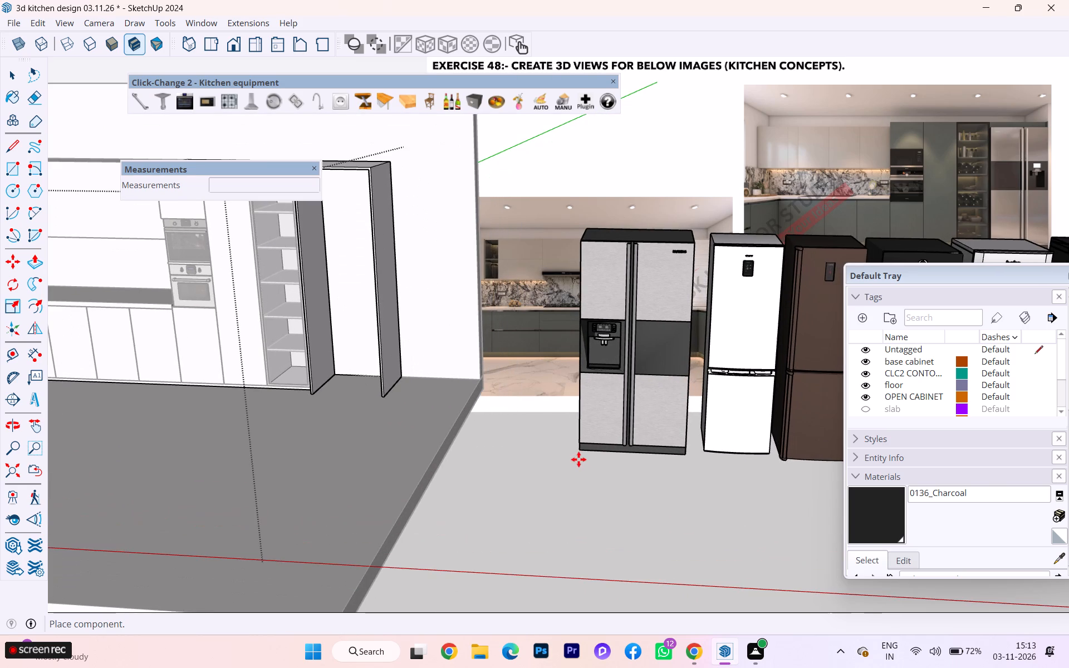
Open the six-fridge set for editing so its individual fridges can be selected.
{"action": "scroll", "coordinate": [646, 351], "scroll_direction": "up", "scroll_amount": 11}
{"action": "scroll", "coordinate": [648, 342], "scroll_direction": "down", "scroll_amount": 1}
{"action": "scroll", "coordinate": [648, 342], "scroll_direction": "up", "scroll_amount": 2}
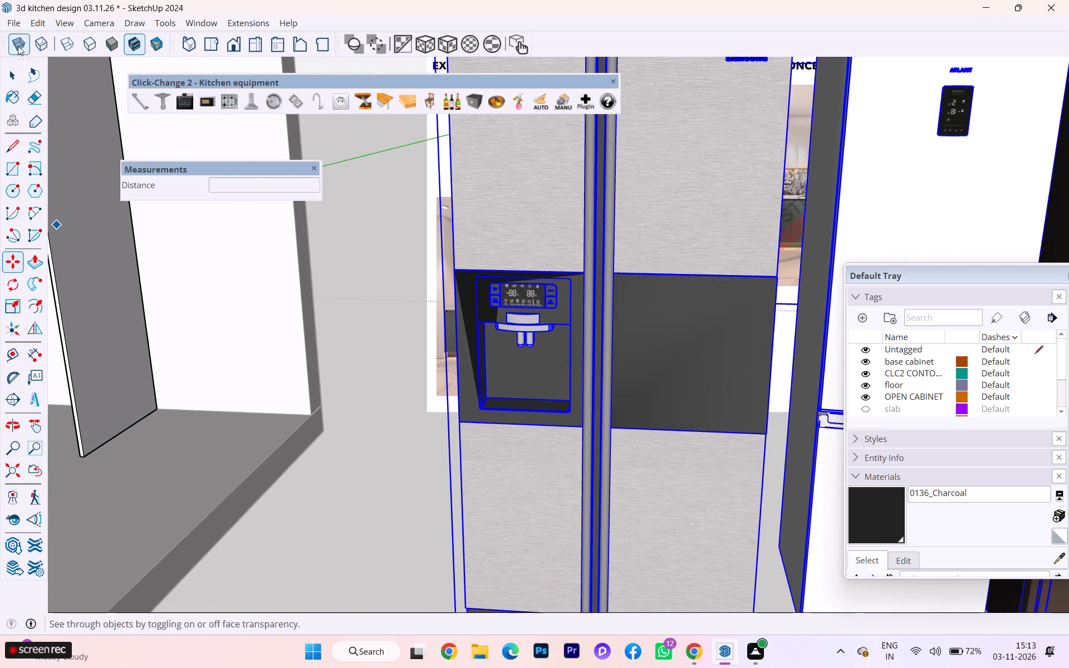
{"action": "left_click", "coordinate": [3, 72]}
{"action": "double_click", "coordinate": [609, 361]}
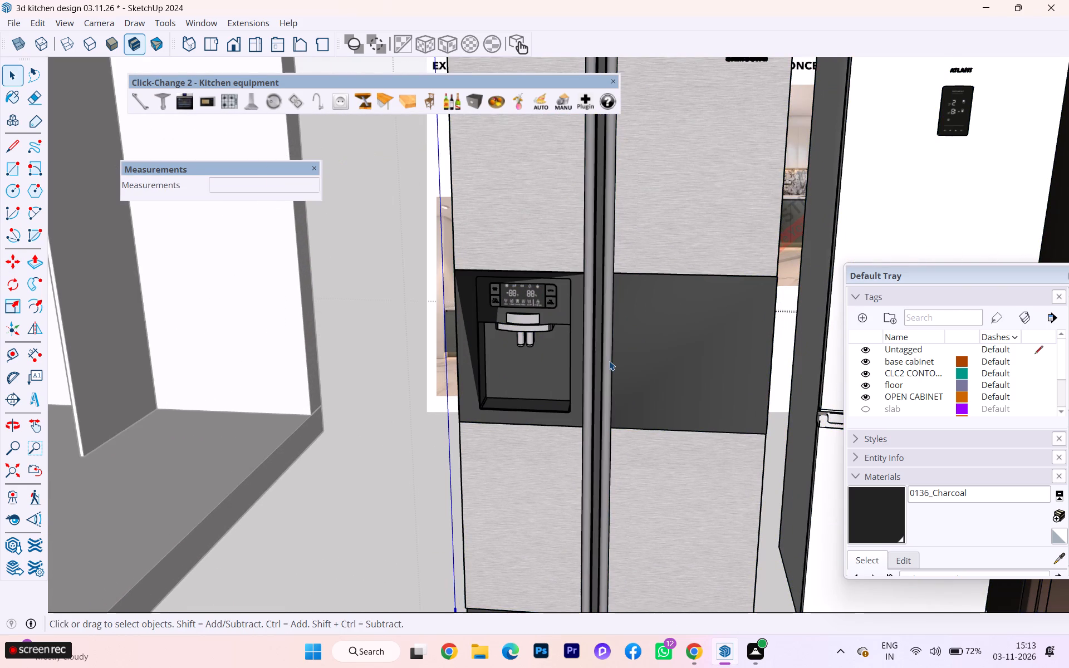
{"action": "scroll", "coordinate": [609, 372], "scroll_direction": "down", "scroll_amount": 6}
{"action": "scroll", "coordinate": [527, 376], "scroll_direction": "up", "scroll_amount": 1}
{"action": "scroll", "coordinate": [527, 376], "scroll_direction": "down", "scroll_amount": 1}
{"action": "scroll", "coordinate": [438, 333], "scroll_direction": "down", "scroll_amount": 1}
{"action": "scroll", "coordinate": [436, 333], "scroll_direction": "up", "scroll_amount": 1}
{"action": "scroll", "coordinate": [435, 334], "scroll_direction": "down", "scroll_amount": 4}
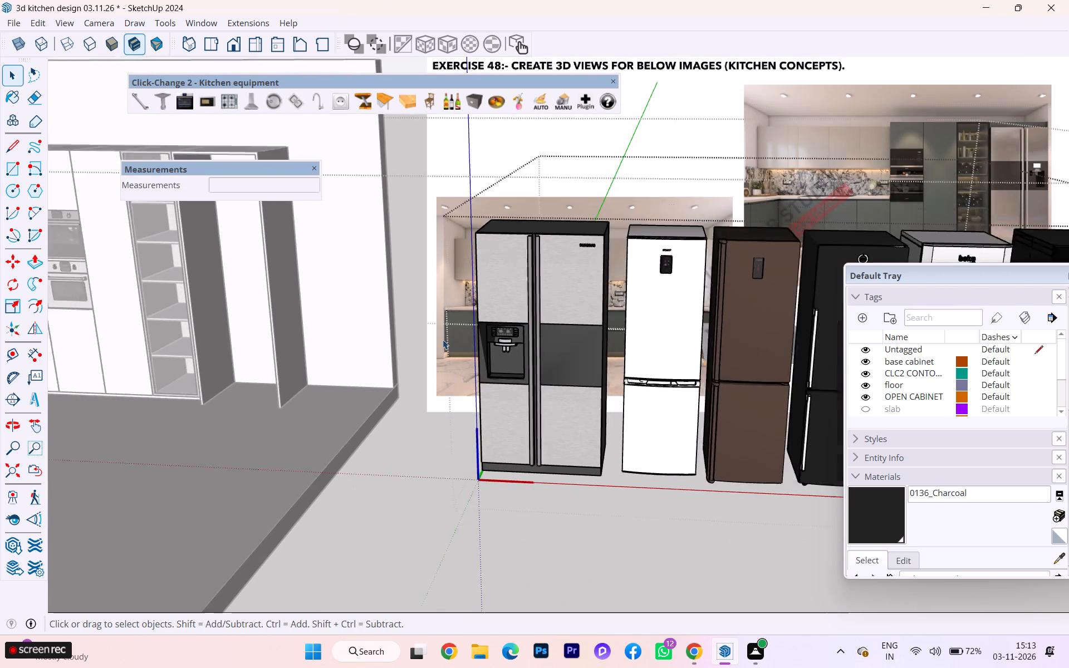
{"action": "scroll", "coordinate": [443, 340], "scroll_direction": "down", "scroll_amount": 2}
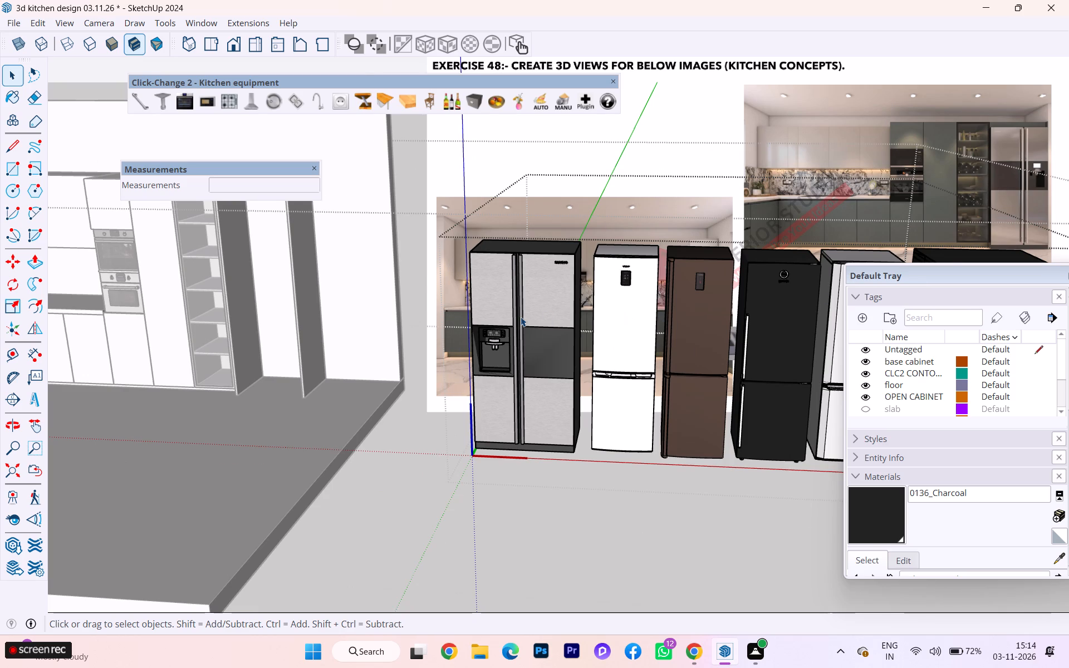
Flip the Samsung side-by-side fridge about the red plane, moving its dispenser to the right-hand door.
{"action": "scroll", "coordinate": [521, 317], "scroll_direction": "up", "scroll_amount": 4}
{"action": "left_click", "coordinate": [484, 348]}
{"action": "scroll", "coordinate": [520, 337], "scroll_direction": "up", "scroll_amount": 5}
{"action": "scroll", "coordinate": [520, 337], "scroll_direction": "down", "scroll_amount": 1}
{"action": "scroll", "coordinate": [520, 337], "scroll_direction": "up", "scroll_amount": 3}
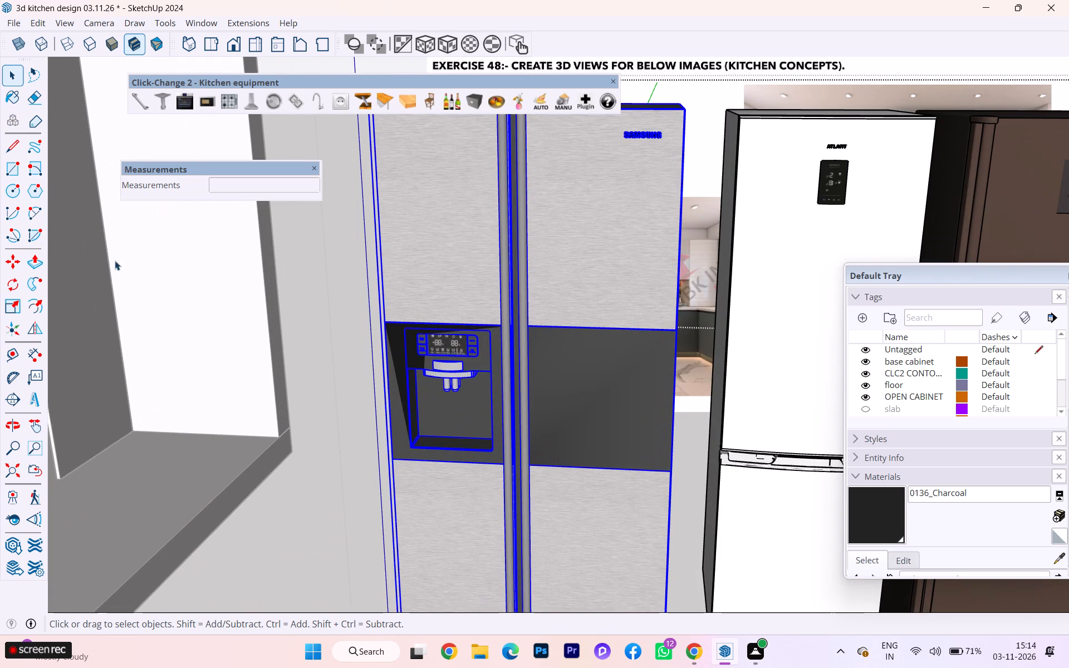
{"action": "left_click", "coordinate": [26, 328]}
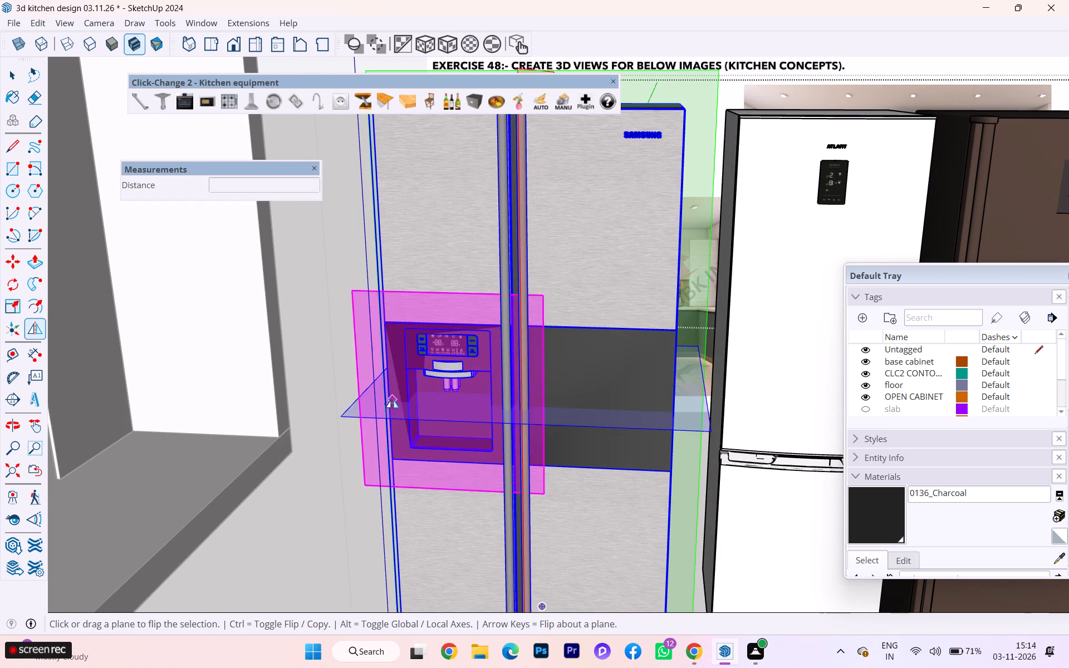
{"action": "scroll", "coordinate": [400, 374], "scroll_direction": "down", "scroll_amount": 1}
{"action": "scroll", "coordinate": [396, 375], "scroll_direction": "up", "scroll_amount": 2}
{"action": "scroll", "coordinate": [393, 377], "scroll_direction": "down", "scroll_amount": 1}
{"action": "scroll", "coordinate": [393, 377], "scroll_direction": "up", "scroll_amount": 3}
{"action": "scroll", "coordinate": [385, 382], "scroll_direction": "down", "scroll_amount": 2}
{"action": "scroll", "coordinate": [376, 390], "scroll_direction": "up", "scroll_amount": 1}
{"action": "scroll", "coordinate": [376, 391], "scroll_direction": "down", "scroll_amount": 6}
{"action": "scroll", "coordinate": [452, 401], "scroll_direction": "down", "scroll_amount": 1}
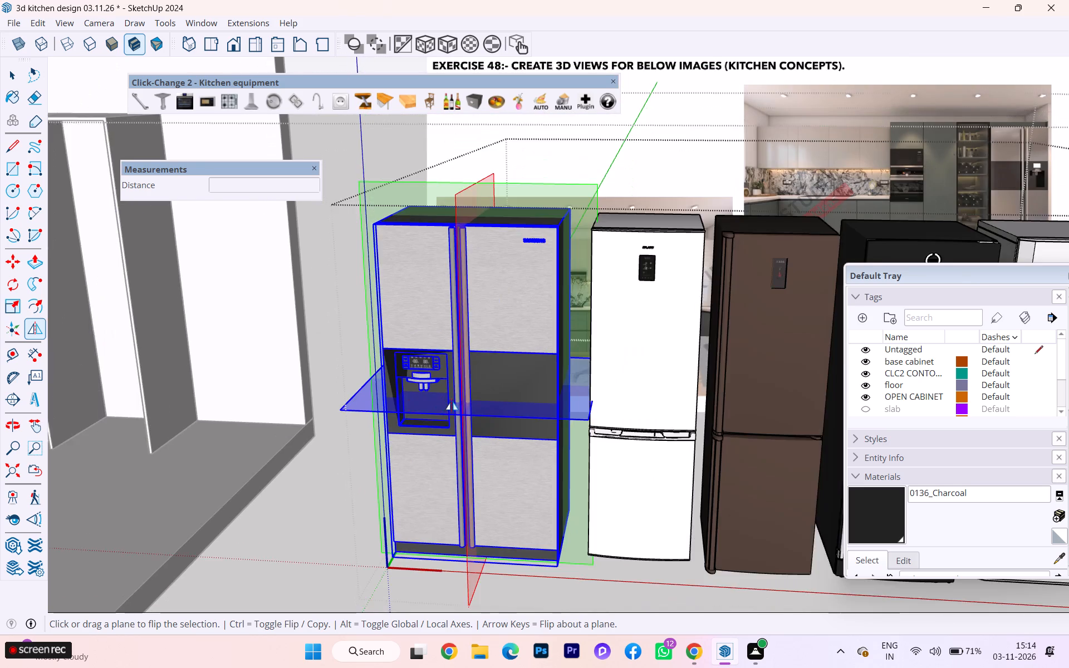
{"action": "left_click", "coordinate": [474, 210]}
{"action": "scroll", "coordinate": [454, 266], "scroll_direction": "up", "scroll_amount": 1}
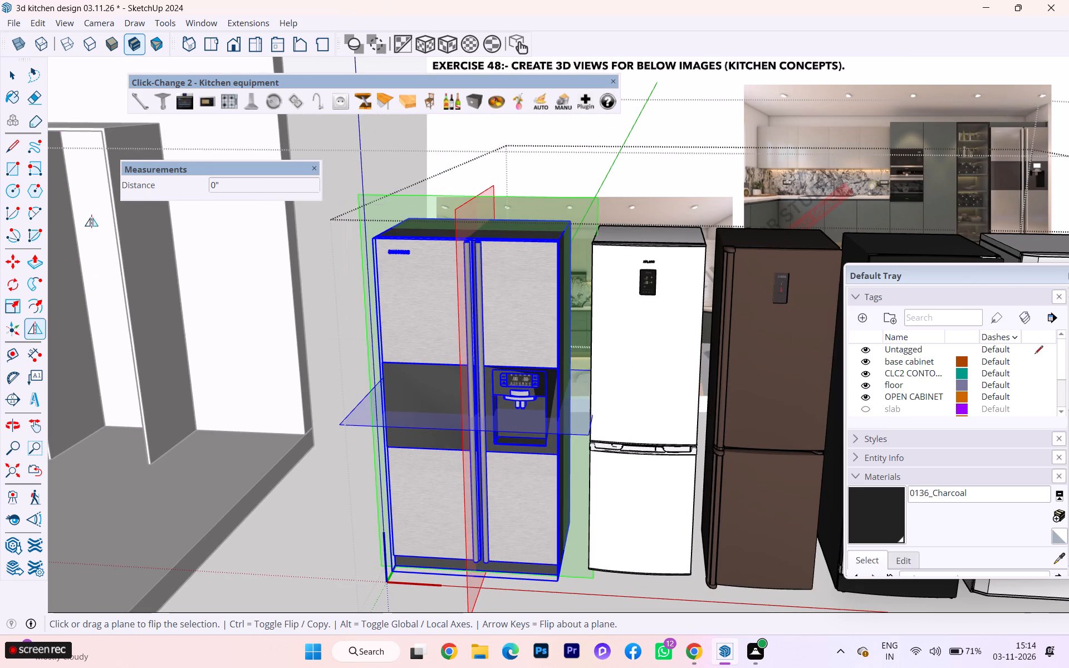
Copy the flipped Samsung fridge and exit editing of the fridge set.
{"action": "left_click", "coordinate": [14, 62]}
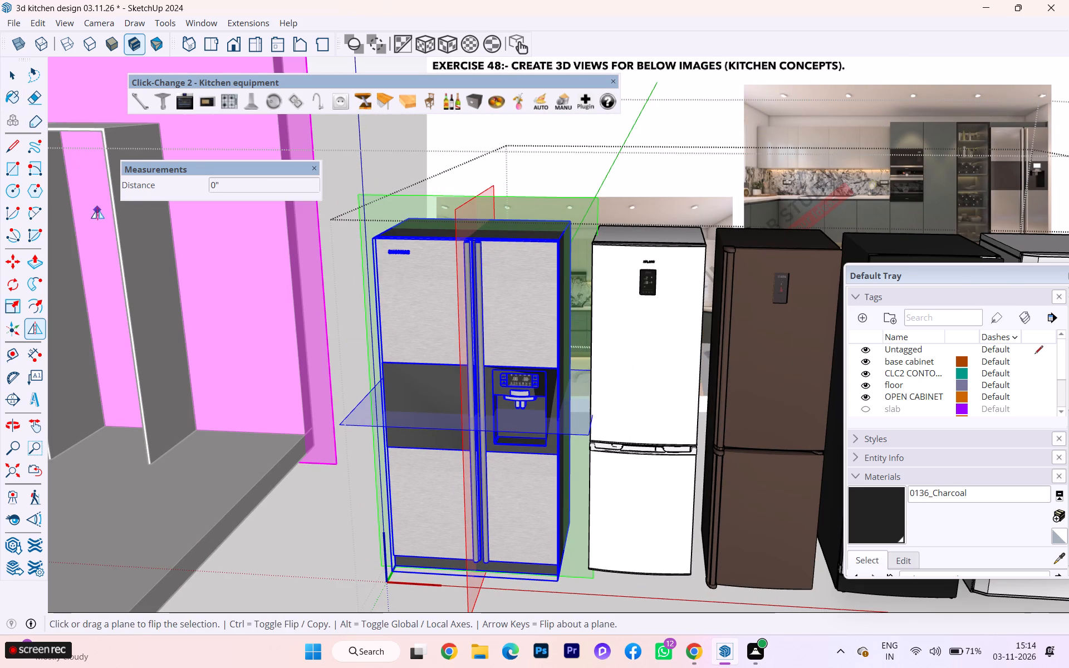
{"action": "left_click", "coordinate": [328, 502]}
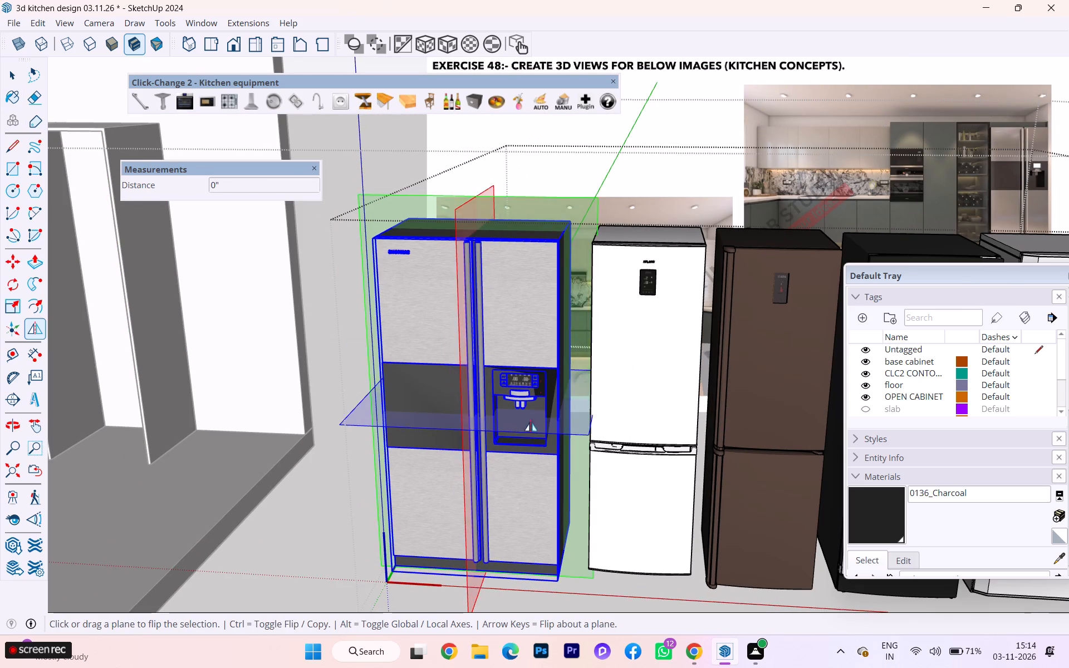
{"action": "key", "text": "ctrl+c"}
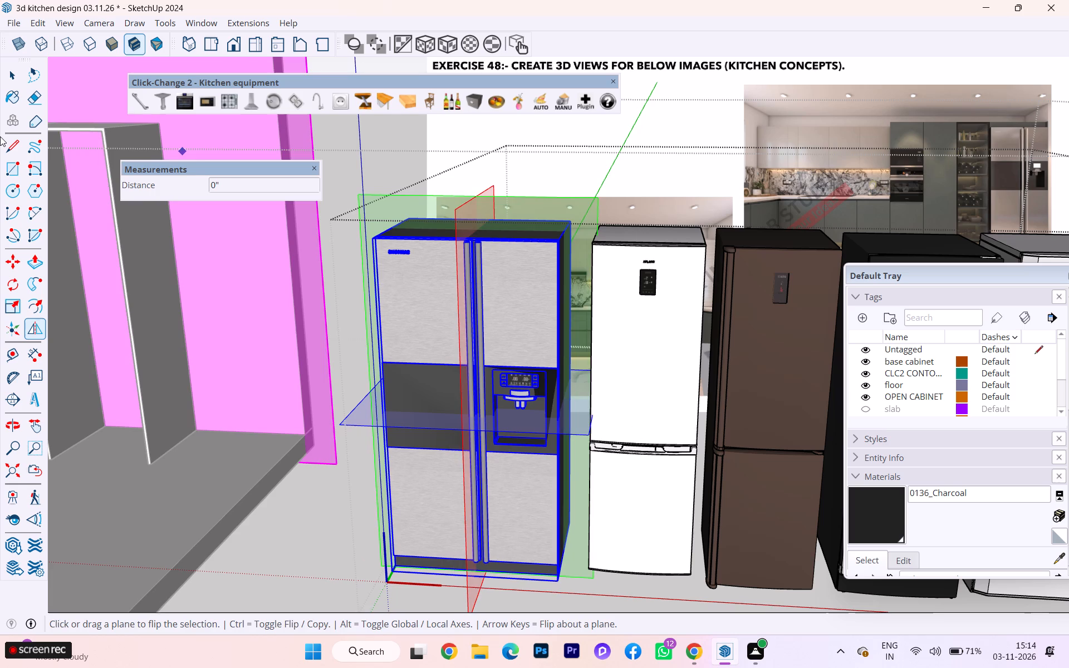
{"action": "left_click", "coordinate": [4, 73]}
{"action": "left_click", "coordinate": [357, 534]}
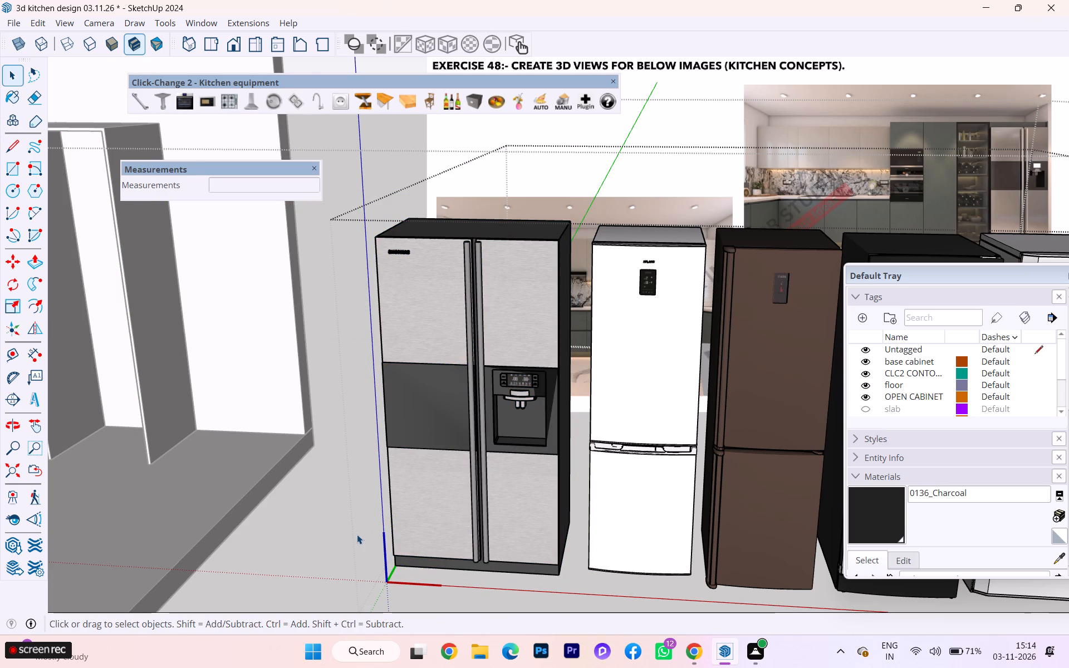
{"action": "scroll", "coordinate": [393, 526], "scroll_direction": "down", "scroll_amount": 4}
{"action": "scroll", "coordinate": [189, 428], "scroll_direction": "down", "scroll_amount": 3}
{"action": "scroll", "coordinate": [237, 429], "scroll_direction": "up", "scroll_amount": 1}
{"action": "double_click", "coordinate": [297, 527]}
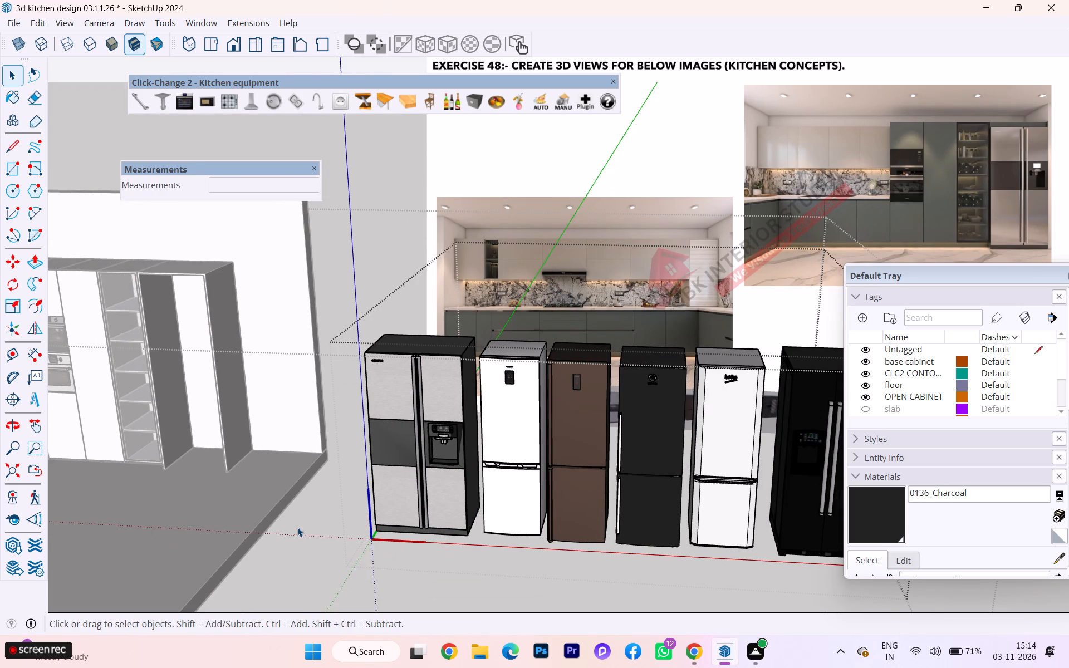
{"action": "scroll", "coordinate": [177, 469], "scroll_direction": "up", "scroll_amount": 2}
{"action": "triple_click", "coordinate": [360, 554]}
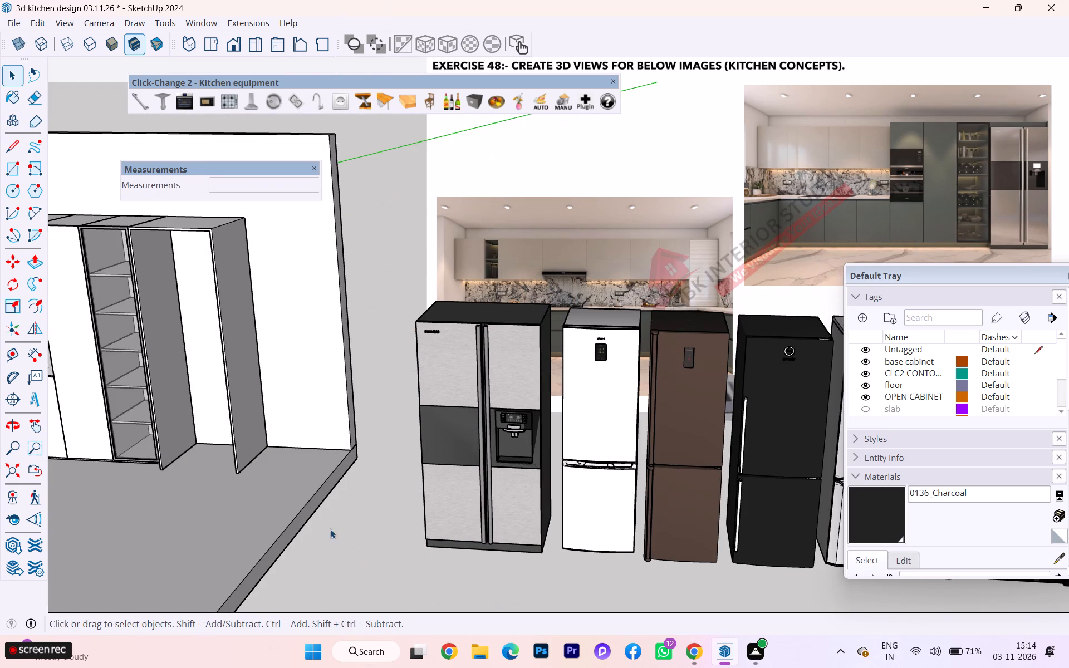
Paste the Samsung fridge into the fridge enclosure, placing it at the front bottom corner of the enclosure's left side panel.
{"action": "scroll", "coordinate": [178, 438], "scroll_direction": "up", "scroll_amount": 5}
{"action": "key", "text": "ctrl+v"}
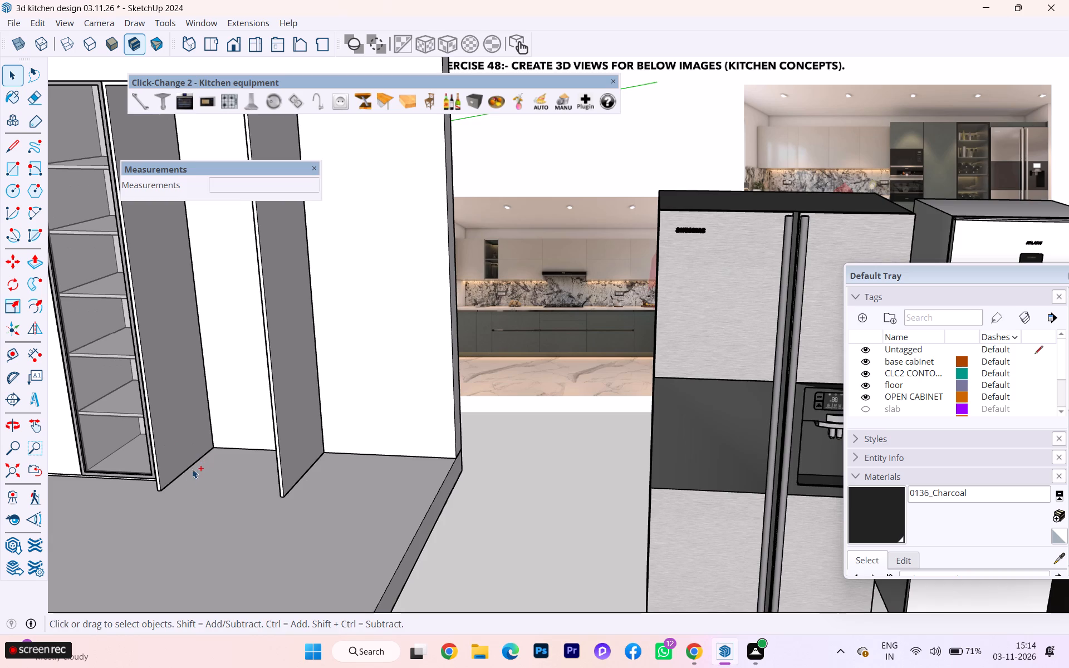
{"action": "scroll", "coordinate": [393, 465], "scroll_direction": "down", "scroll_amount": 3}
{"action": "scroll", "coordinate": [203, 491], "scroll_direction": "up", "scroll_amount": 7}
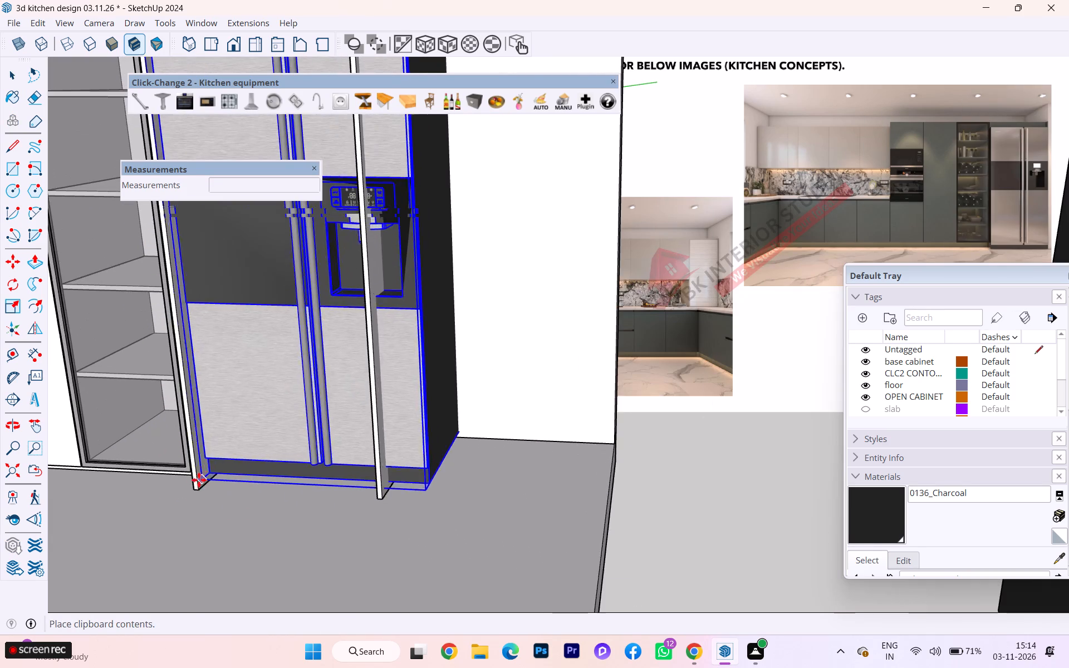
{"action": "scroll", "coordinate": [192, 489], "scroll_direction": "up", "scroll_amount": 1}
{"action": "scroll", "coordinate": [192, 489], "scroll_direction": "down", "scroll_amount": 1}
{"action": "scroll", "coordinate": [193, 490], "scroll_direction": "up", "scroll_amount": 4}
{"action": "scroll", "coordinate": [195, 493], "scroll_direction": "down", "scroll_amount": 2}
{"action": "scroll", "coordinate": [196, 493], "scroll_direction": "up", "scroll_amount": 2}
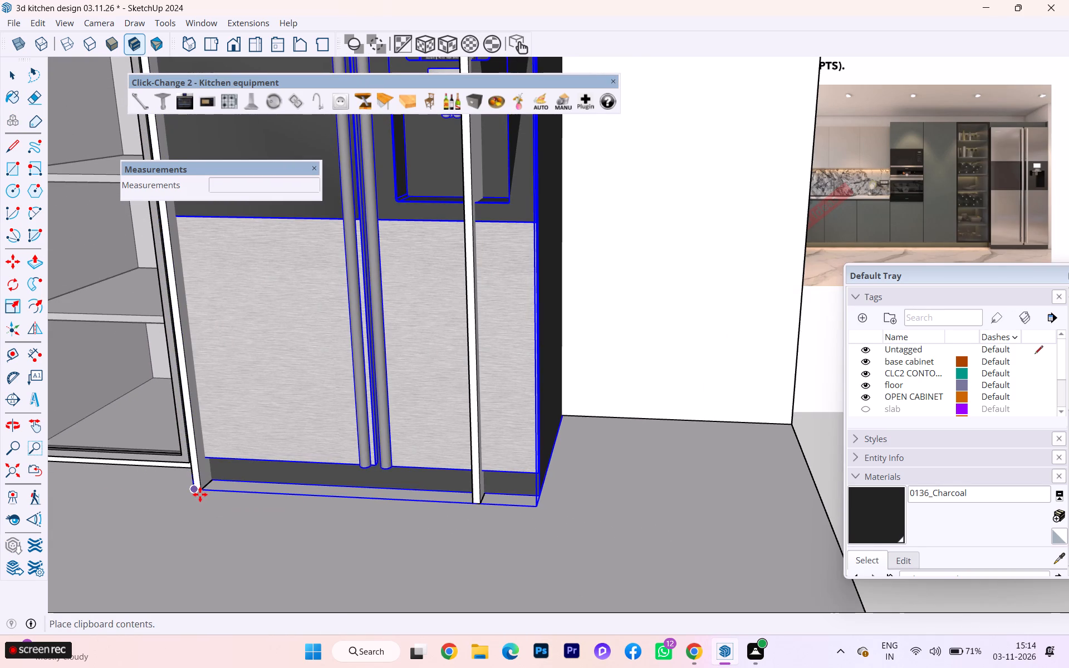
{"action": "left_click", "coordinate": [200, 494]}
{"action": "scroll", "coordinate": [383, 483], "scroll_direction": "down", "scroll_amount": 8}
{"action": "scroll", "coordinate": [442, 557], "scroll_direction": "up", "scroll_amount": 2}
{"action": "scroll", "coordinate": [444, 561], "scroll_direction": "down", "scroll_amount": 2}
{"action": "scroll", "coordinate": [446, 563], "scroll_direction": "up", "scroll_amount": 1}
{"action": "scroll", "coordinate": [447, 563], "scroll_direction": "down", "scroll_amount": 1}
{"action": "scroll", "coordinate": [447, 563], "scroll_direction": "up", "scroll_amount": 1}
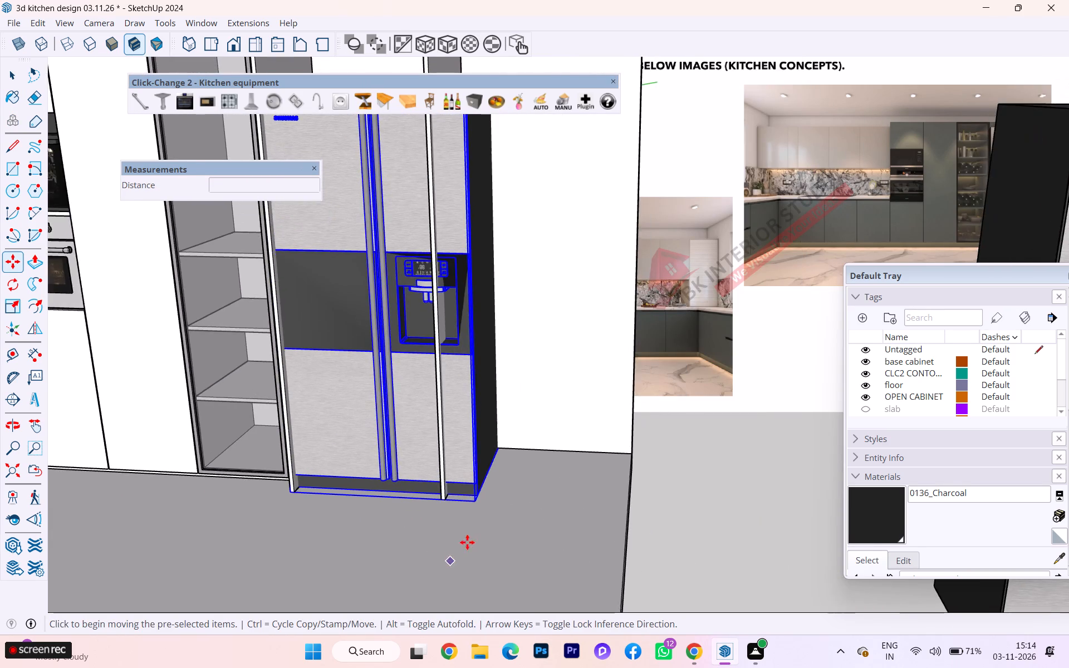
Scale the pasted Samsung fridge to about 0.82 in width and about 1.24 in height to fit the enclosure opening.
{"action": "scroll", "coordinate": [467, 542], "scroll_direction": "down", "scroll_amount": 5}
{"action": "scroll", "coordinate": [475, 544], "scroll_direction": "up", "scroll_amount": 1}
{"action": "scroll", "coordinate": [478, 545], "scroll_direction": "down", "scroll_amount": 1}
{"action": "key", "text": "s"}
{"action": "scroll", "coordinate": [474, 535], "scroll_direction": "down", "scroll_amount": 1}
{"action": "scroll", "coordinate": [474, 535], "scroll_direction": "up", "scroll_amount": 2}
{"action": "scroll", "coordinate": [490, 401], "scroll_direction": "up", "scroll_amount": 4}
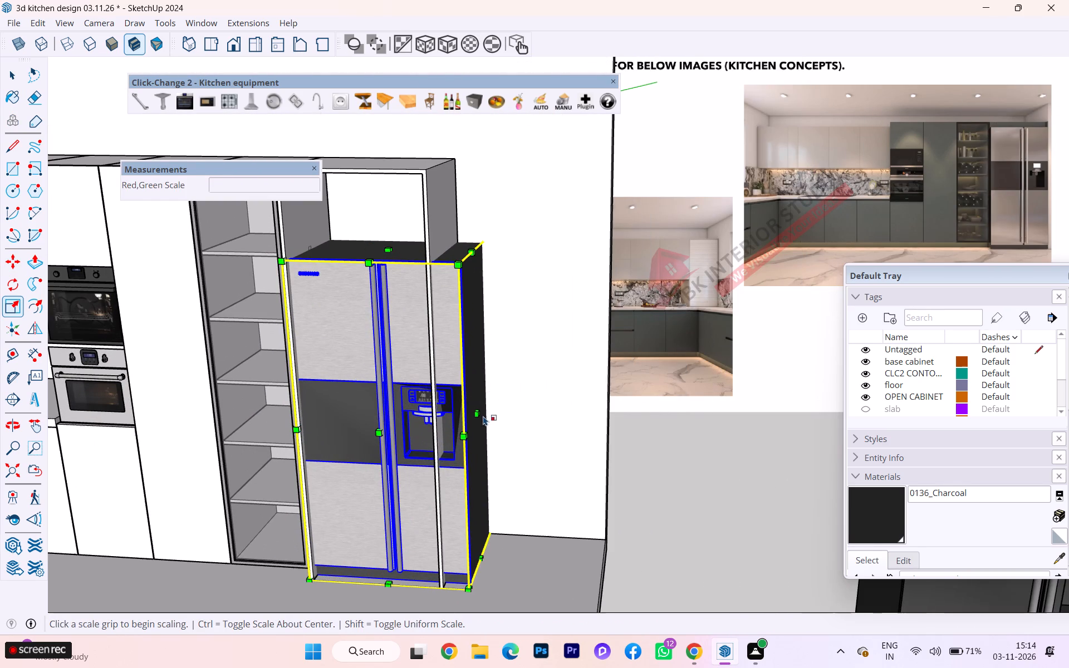
{"action": "left_click", "coordinate": [480, 415]}
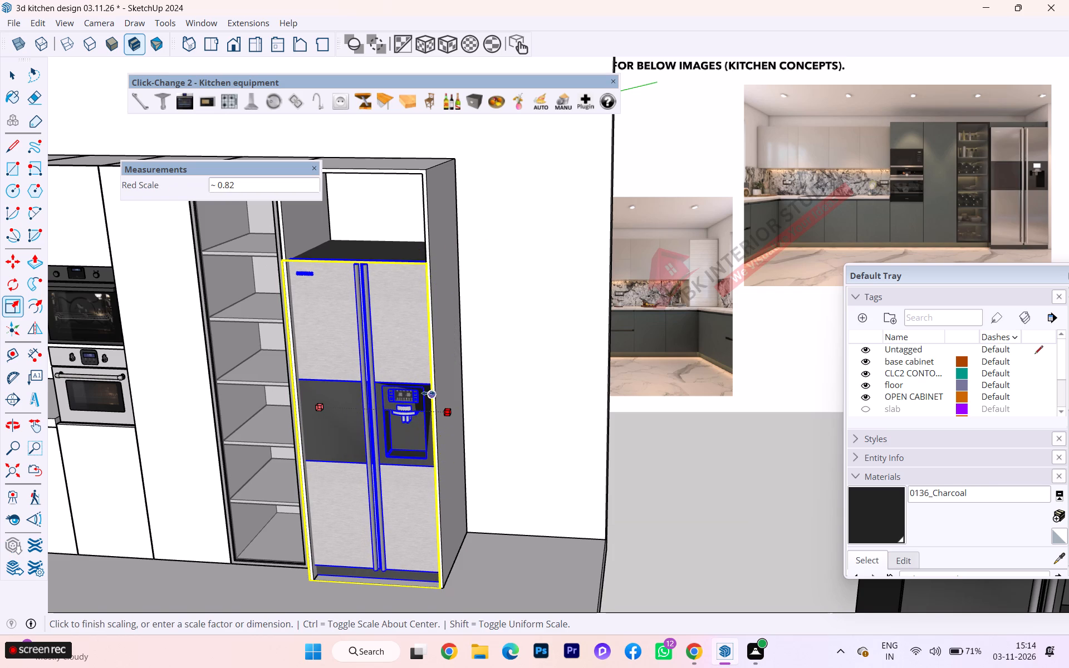
{"action": "left_click", "coordinate": [430, 389]}
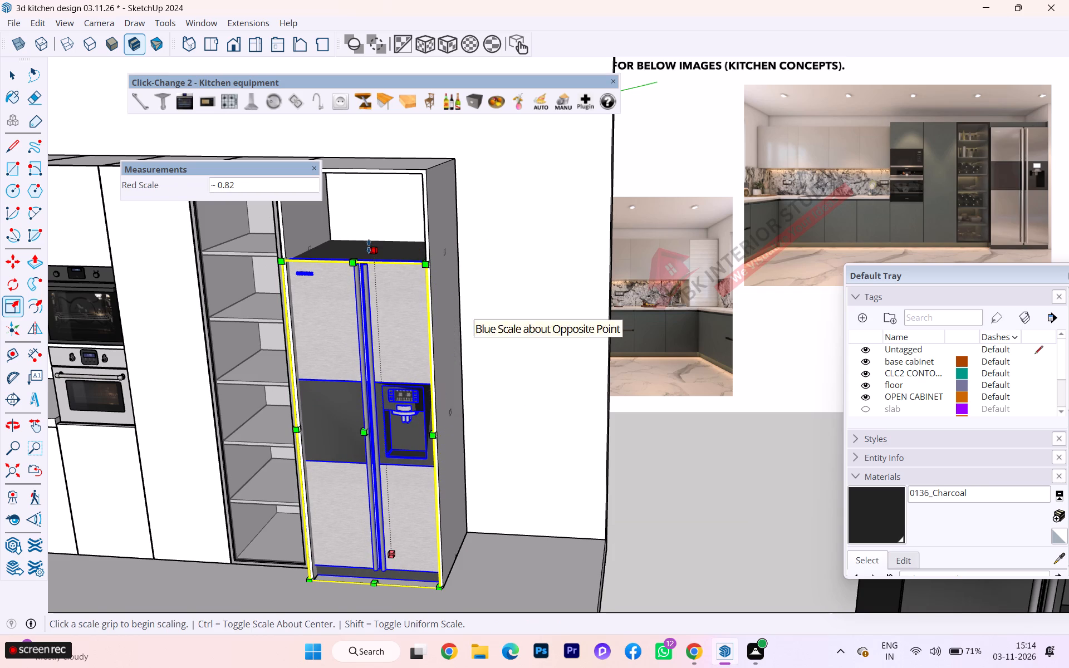
{"action": "left_click", "coordinate": [369, 246]}
{"action": "left_click", "coordinate": [374, 174]}
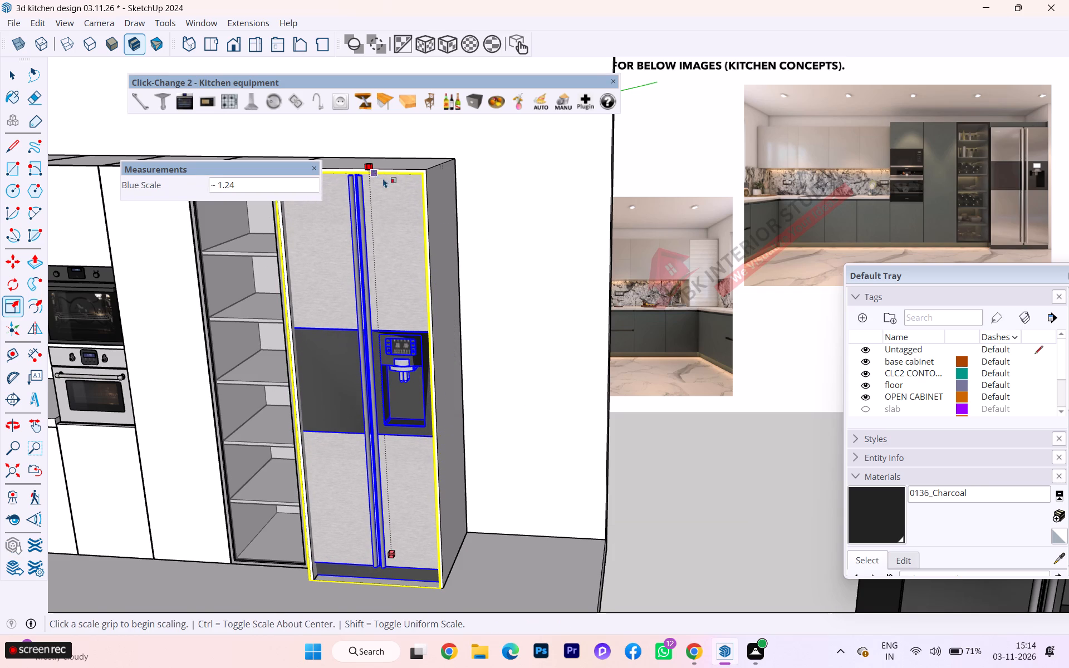
Examine the scaled fridge's fit in its enclosure from both sides and against the neighbouring tall cabinets.
{"action": "scroll", "coordinate": [542, 266], "scroll_direction": "down", "scroll_amount": 2}
{"action": "scroll", "coordinate": [577, 274], "scroll_direction": "up", "scroll_amount": 2}
{"action": "scroll", "coordinate": [581, 274], "scroll_direction": "down", "scroll_amount": 1}
{"action": "middle_click_drag", "start_coordinate": [491, 331], "coordinate": [626, 342]}
{"action": "scroll", "coordinate": [409, 332], "scroll_direction": "down", "scroll_amount": 7}
{"action": "scroll", "coordinate": [409, 333], "scroll_direction": "up", "scroll_amount": 1}
{"action": "scroll", "coordinate": [409, 333], "scroll_direction": "down", "scroll_amount": 1}
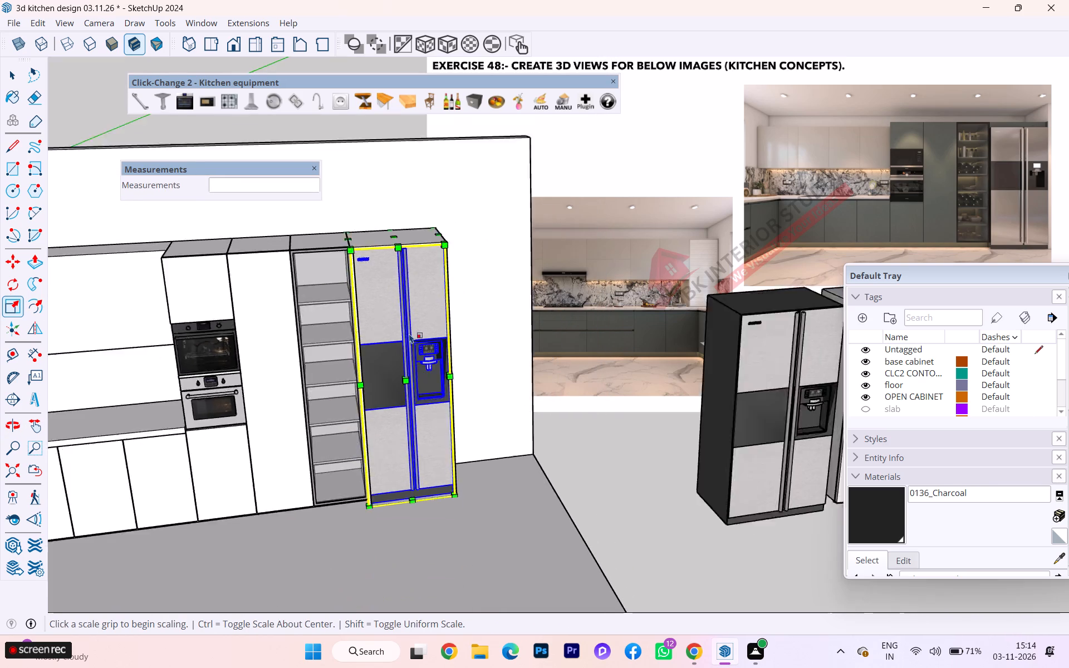
{"action": "scroll", "coordinate": [409, 333], "scroll_direction": "down", "scroll_amount": 1}
{"action": "middle_click_drag", "start_coordinate": [420, 345], "coordinate": [262, 368]}
{"action": "scroll", "coordinate": [484, 293], "scroll_direction": "up", "scroll_amount": 4}
{"action": "scroll", "coordinate": [484, 293], "scroll_direction": "down", "scroll_amount": 1}
{"action": "scroll", "coordinate": [484, 293], "scroll_direction": "up", "scroll_amount": 7}
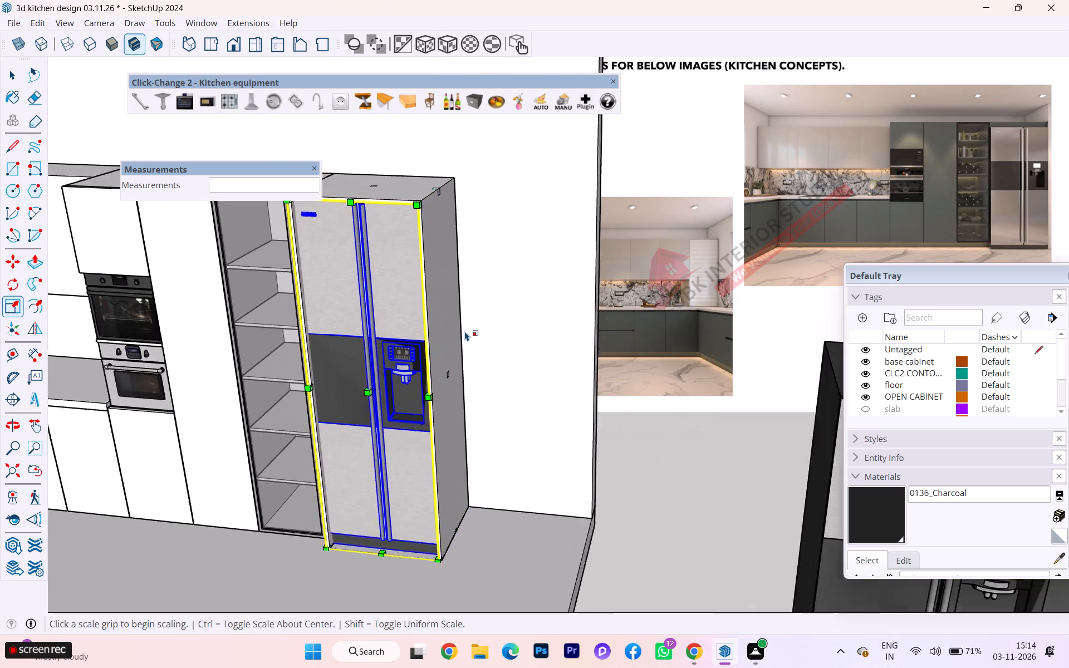
{"action": "scroll", "coordinate": [465, 331], "scroll_direction": "up", "scroll_amount": 2}
{"action": "scroll", "coordinate": [340, 293], "scroll_direction": "down", "scroll_amount": 3}
{"action": "scroll", "coordinate": [341, 292], "scroll_direction": "up", "scroll_amount": 2}
{"action": "scroll", "coordinate": [351, 294], "scroll_direction": "down", "scroll_amount": 2}
{"action": "middle_click_drag", "start_coordinate": [447, 293], "coordinate": [604, 292]}
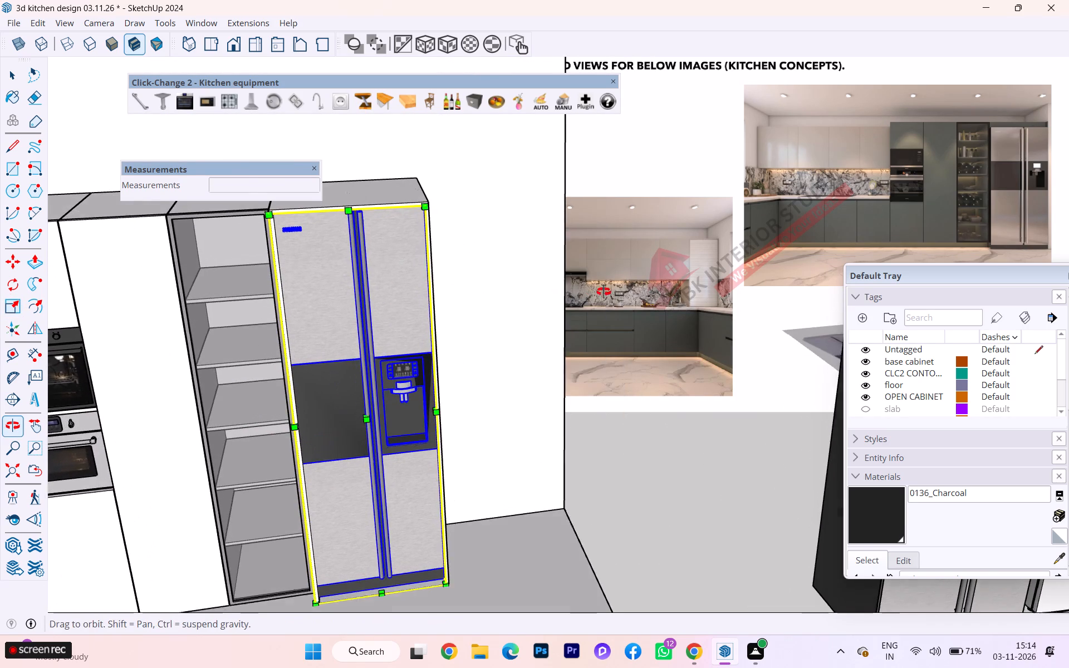
{"action": "middle_click_drag", "start_coordinate": [604, 292], "coordinate": [607, 292]}
{"action": "scroll", "coordinate": [378, 306], "scroll_direction": "down", "scroll_amount": 5}
{"action": "scroll", "coordinate": [451, 303], "scroll_direction": "down", "scroll_amount": 1}
{"action": "middle_click_drag", "start_coordinate": [409, 312], "coordinate": [226, 336]}
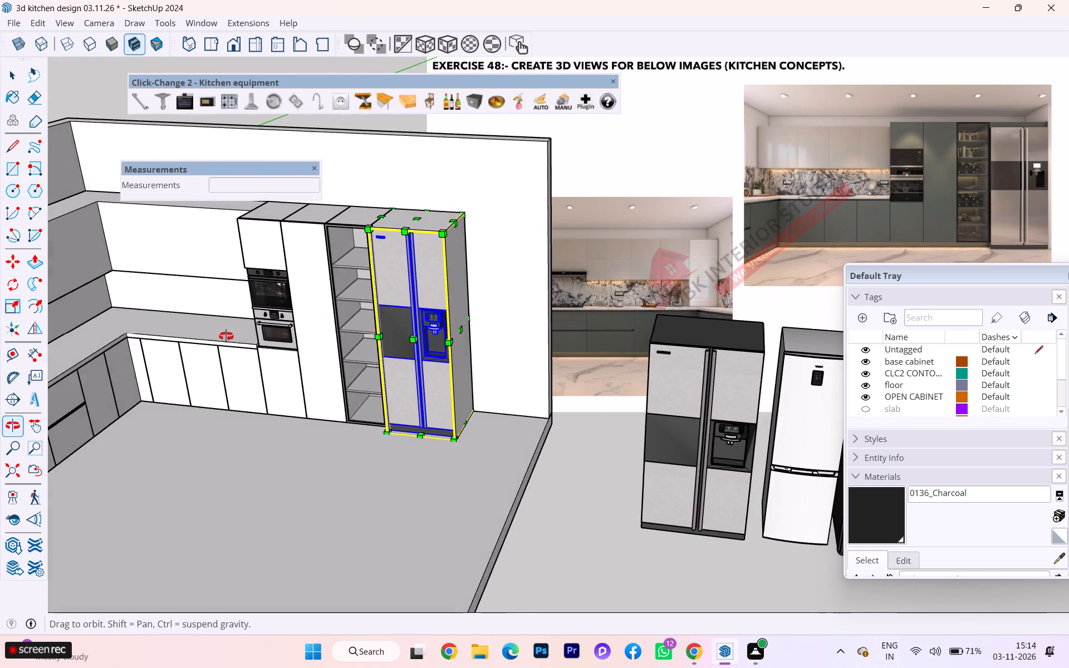
{"action": "middle_click_drag", "start_coordinate": [226, 336], "coordinate": [224, 337]}
Open the fridge enclosure for editing, pull its right side panel's outer face outward 6 inches, and exit editing.
{"action": "scroll", "coordinate": [447, 277], "scroll_direction": "up", "scroll_amount": 6}
{"action": "scroll", "coordinate": [446, 275], "scroll_direction": "down", "scroll_amount": 2}
{"action": "scroll", "coordinate": [446, 275], "scroll_direction": "up", "scroll_amount": 12}
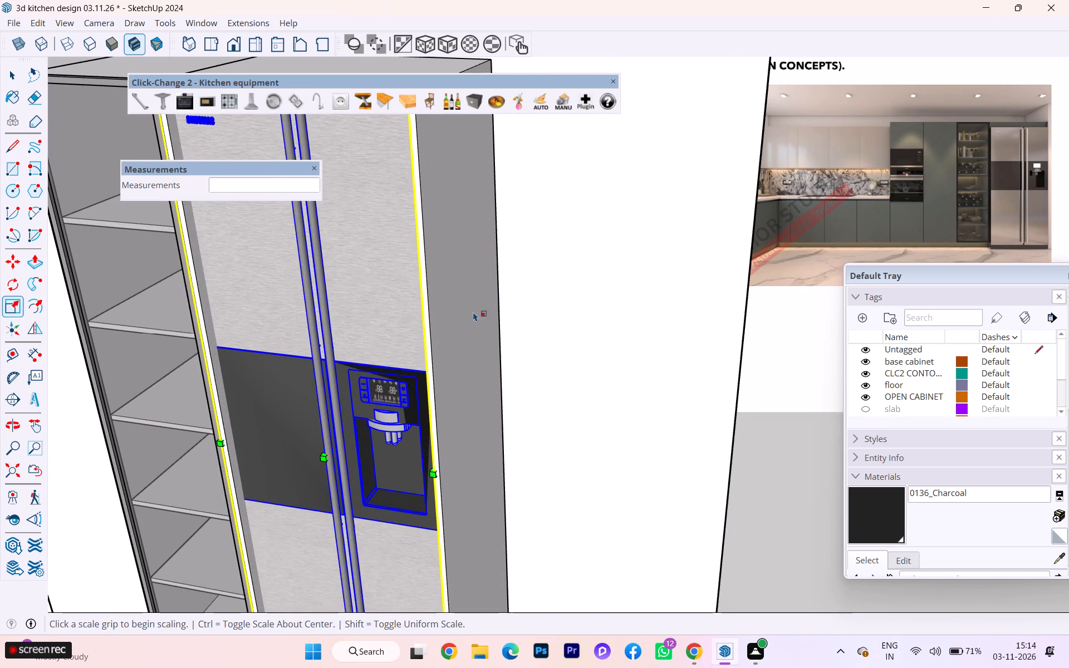
{"action": "left_click", "coordinate": [17, 80]}
{"action": "double_click", "coordinate": [463, 333]}
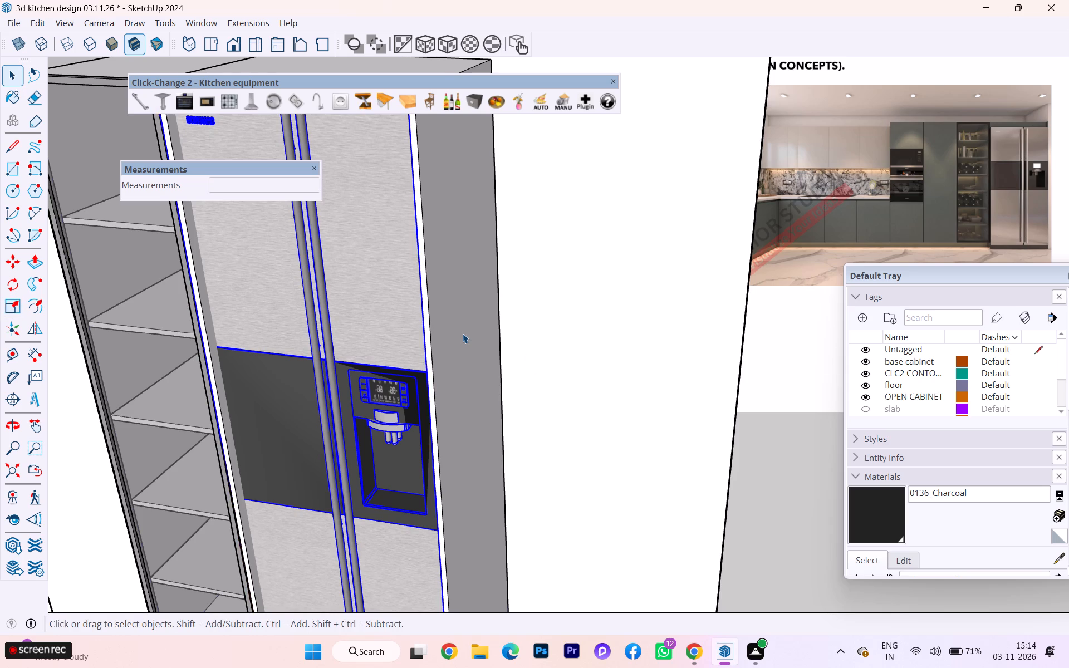
{"action": "left_click", "coordinate": [456, 337]}
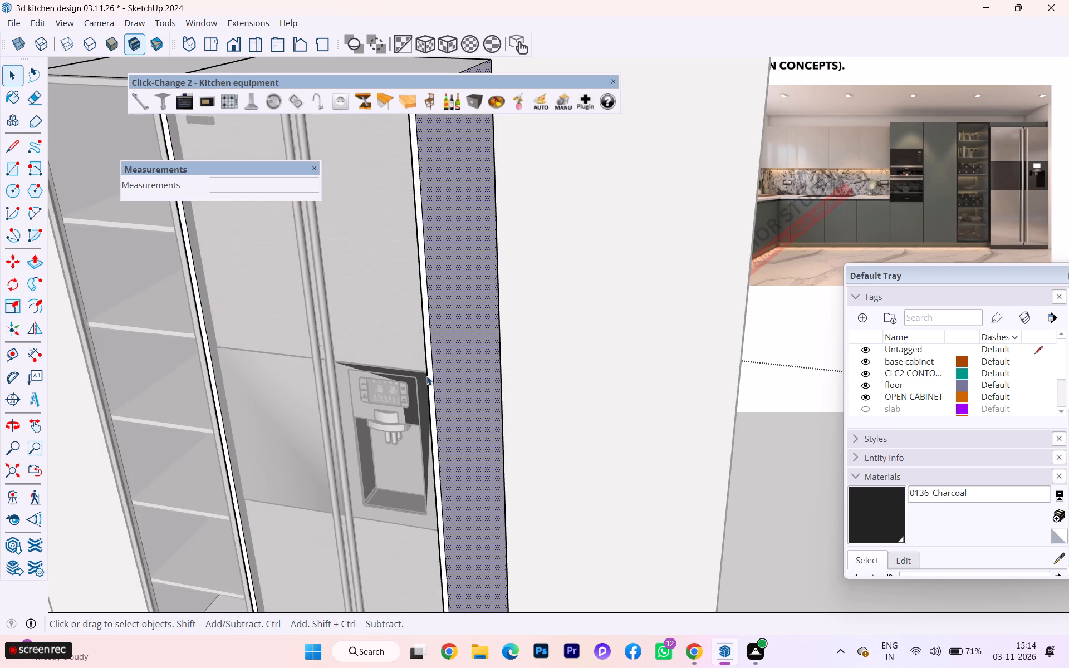
{"action": "key", "text": "p"}
{"action": "left_click", "coordinate": [442, 376]}
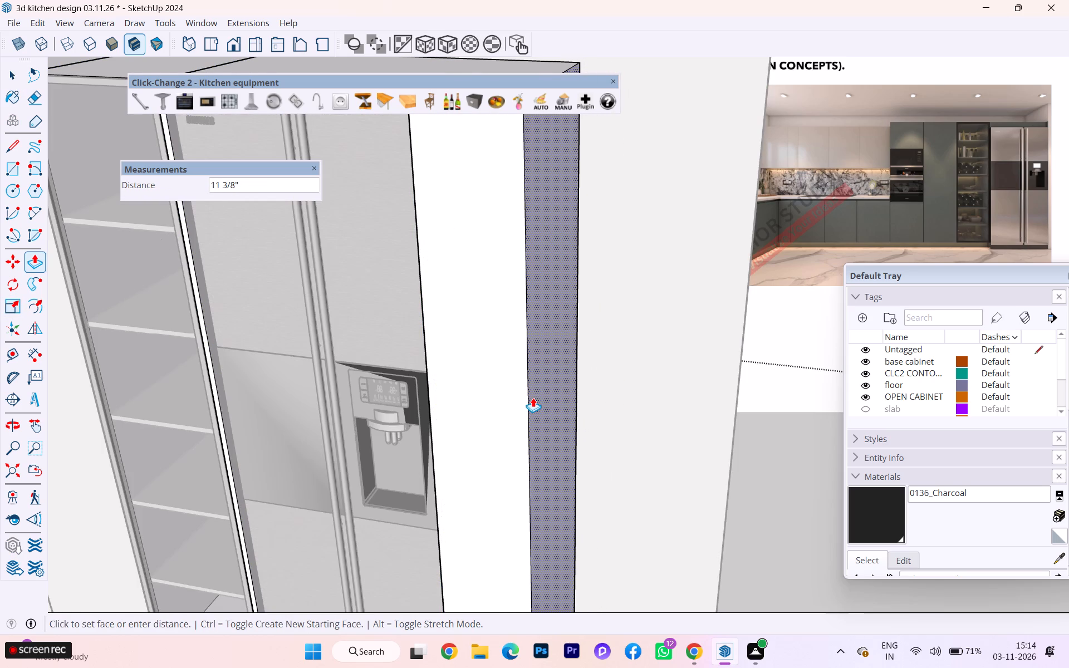
{"action": "key", "text": "6"}
{"action": "key", "text": "Return"}
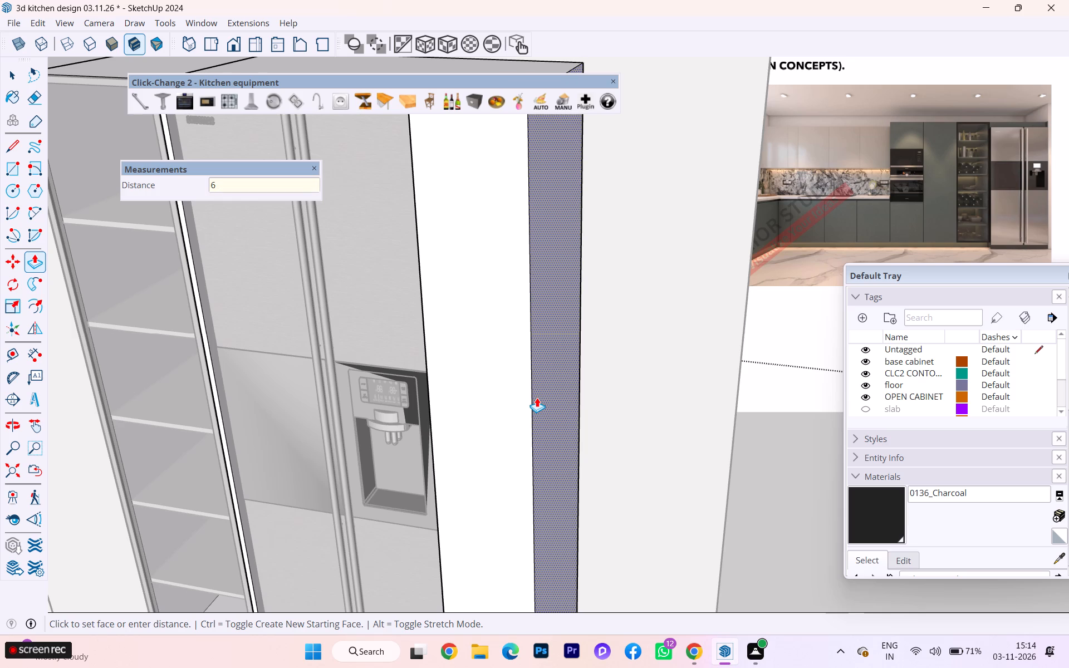
{"action": "scroll", "coordinate": [474, 376], "scroll_direction": "down", "scroll_amount": 9}
{"action": "scroll", "coordinate": [454, 371], "scroll_direction": "up", "scroll_amount": 1}
{"action": "scroll", "coordinate": [449, 372], "scroll_direction": "down", "scroll_amount": 1}
{"action": "scroll", "coordinate": [443, 382], "scroll_direction": "up", "scroll_amount": 2}
{"action": "scroll", "coordinate": [442, 381], "scroll_direction": "down", "scroll_amount": 1}
{"action": "middle_click_drag", "start_coordinate": [442, 381], "coordinate": [700, 347]}
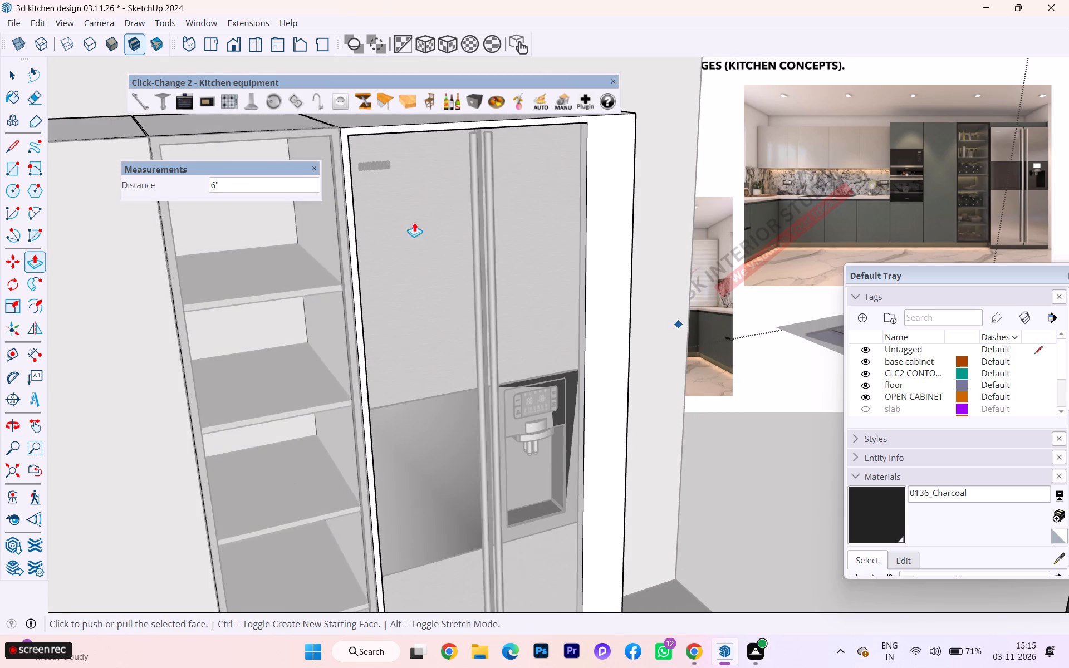
{"action": "left_click", "coordinate": [18, 71]}
{"action": "scroll", "coordinate": [499, 187], "scroll_direction": "down", "scroll_amount": 2}
{"action": "scroll", "coordinate": [519, 200], "scroll_direction": "up", "scroll_amount": 1}
{"action": "scroll", "coordinate": [519, 200], "scroll_direction": "down", "scroll_amount": 3}
{"action": "scroll", "coordinate": [575, 303], "scroll_direction": "down", "scroll_amount": 1}
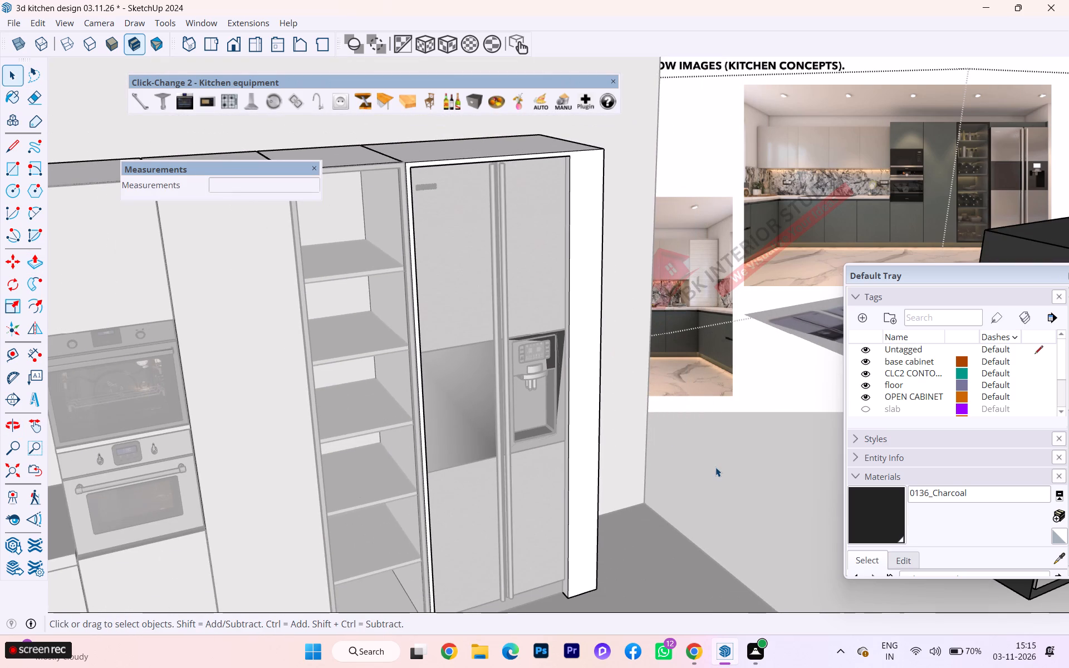
{"action": "left_click", "coordinate": [715, 467]}
{"action": "double_click", "coordinate": [693, 419]}
Hide the fridge and open the enclosure for editing to reach the inner face of its right side panel.
{"action": "left_click", "coordinate": [482, 393]}
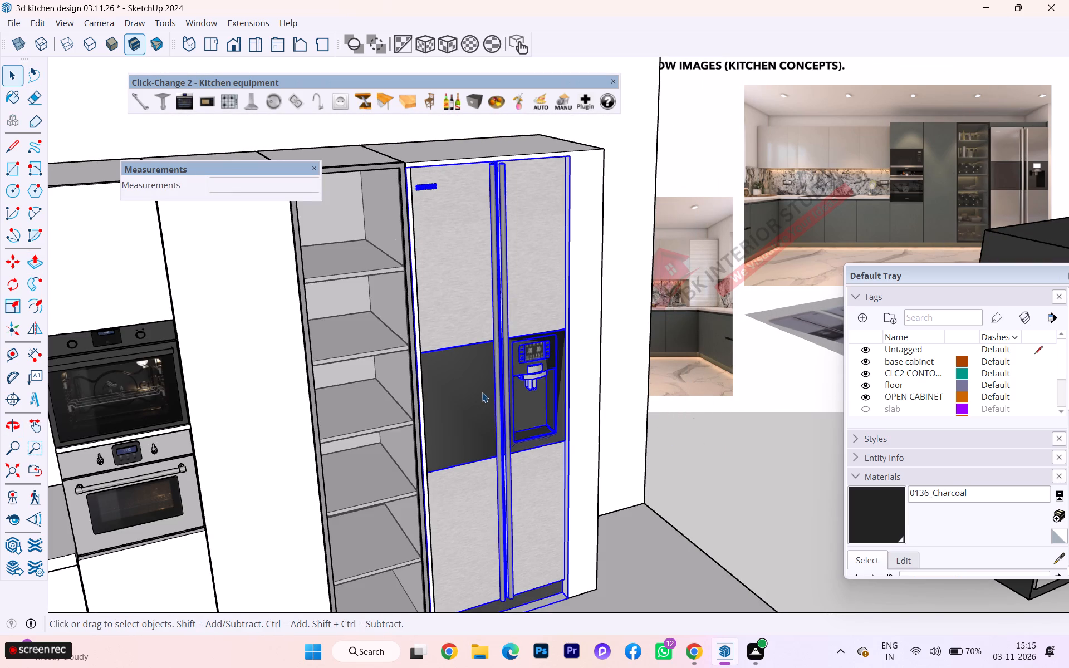
{"action": "right_click", "coordinate": [482, 392]}
{"action": "left_click", "coordinate": [531, 123]}
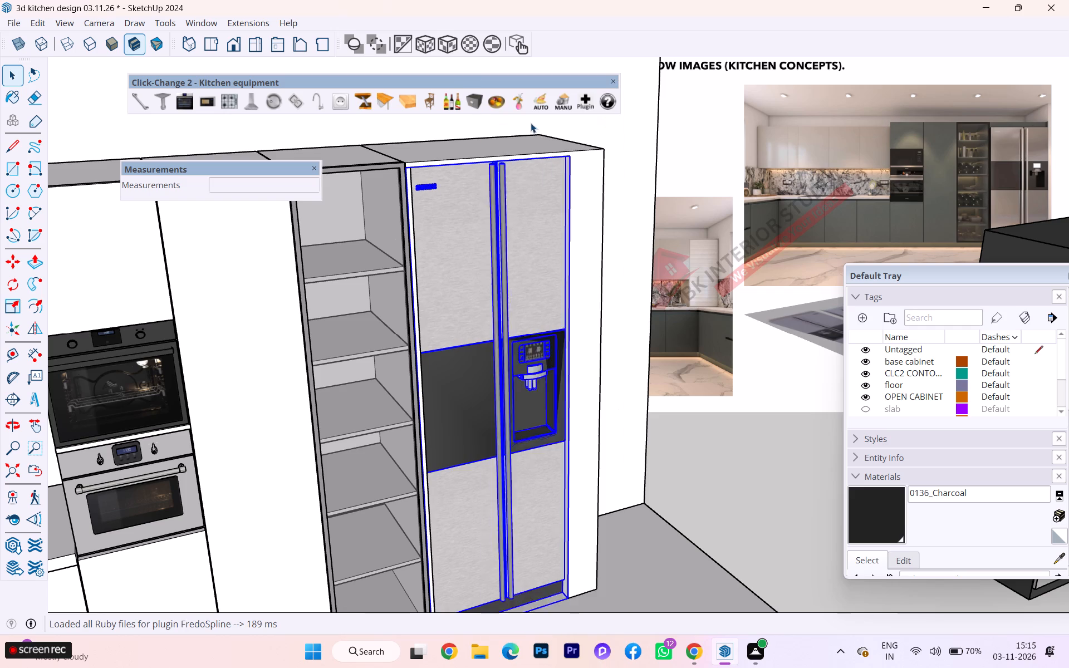
{"action": "scroll", "coordinate": [528, 331], "scroll_direction": "up", "scroll_amount": 1}
{"action": "scroll", "coordinate": [528, 331], "scroll_direction": "down", "scroll_amount": 2}
{"action": "scroll", "coordinate": [528, 331], "scroll_direction": "up", "scroll_amount": 2}
{"action": "left_click", "coordinate": [546, 327]}
{"action": "double_click", "coordinate": [557, 332]}
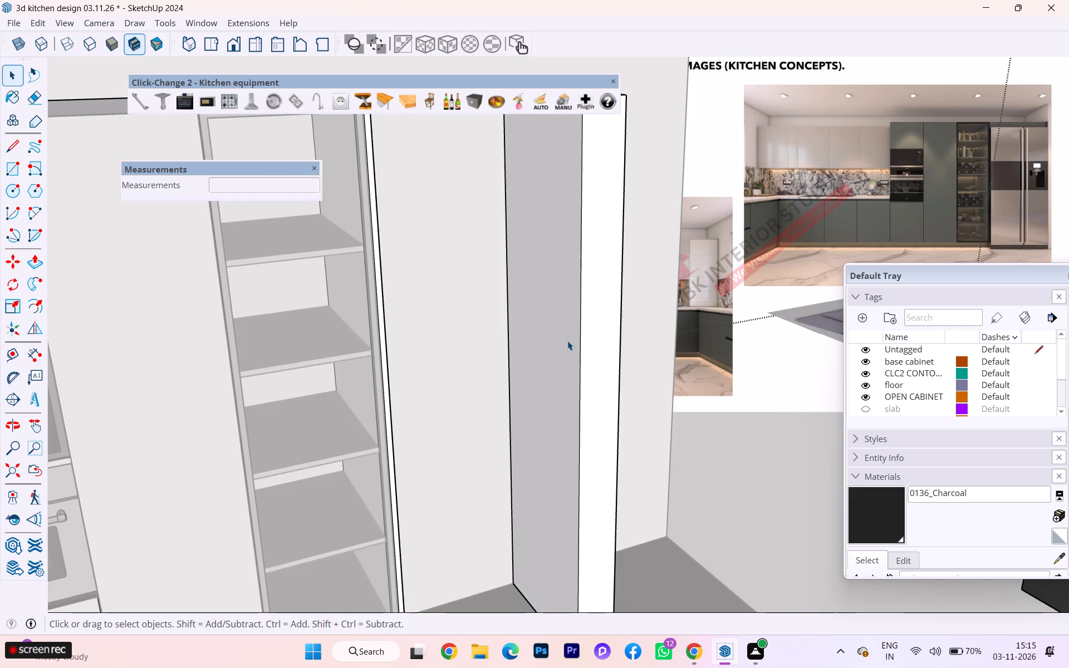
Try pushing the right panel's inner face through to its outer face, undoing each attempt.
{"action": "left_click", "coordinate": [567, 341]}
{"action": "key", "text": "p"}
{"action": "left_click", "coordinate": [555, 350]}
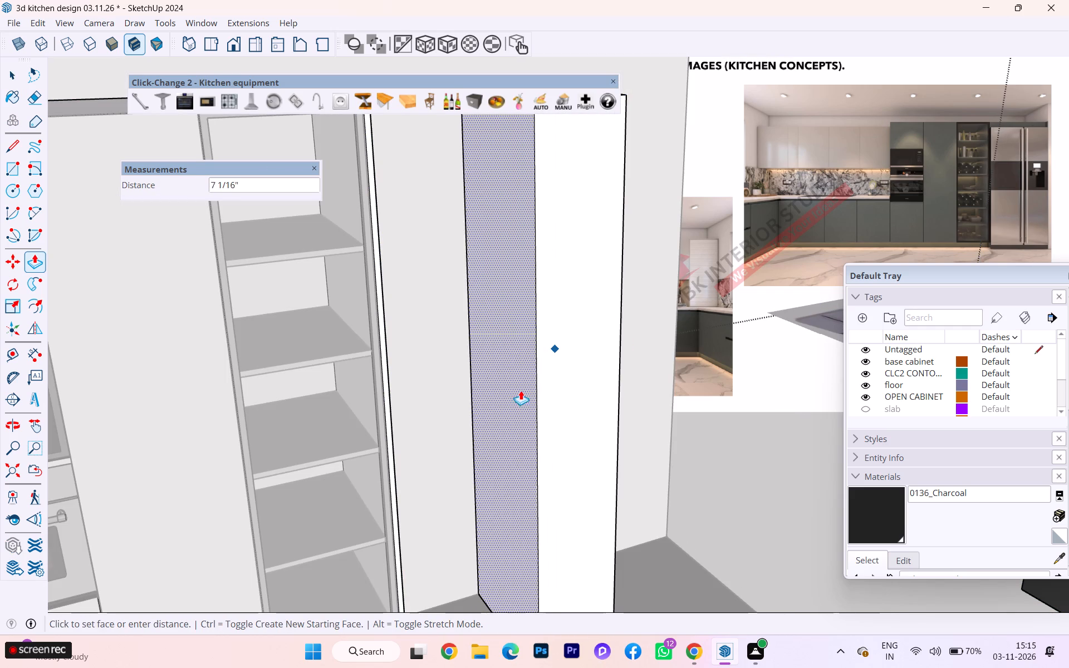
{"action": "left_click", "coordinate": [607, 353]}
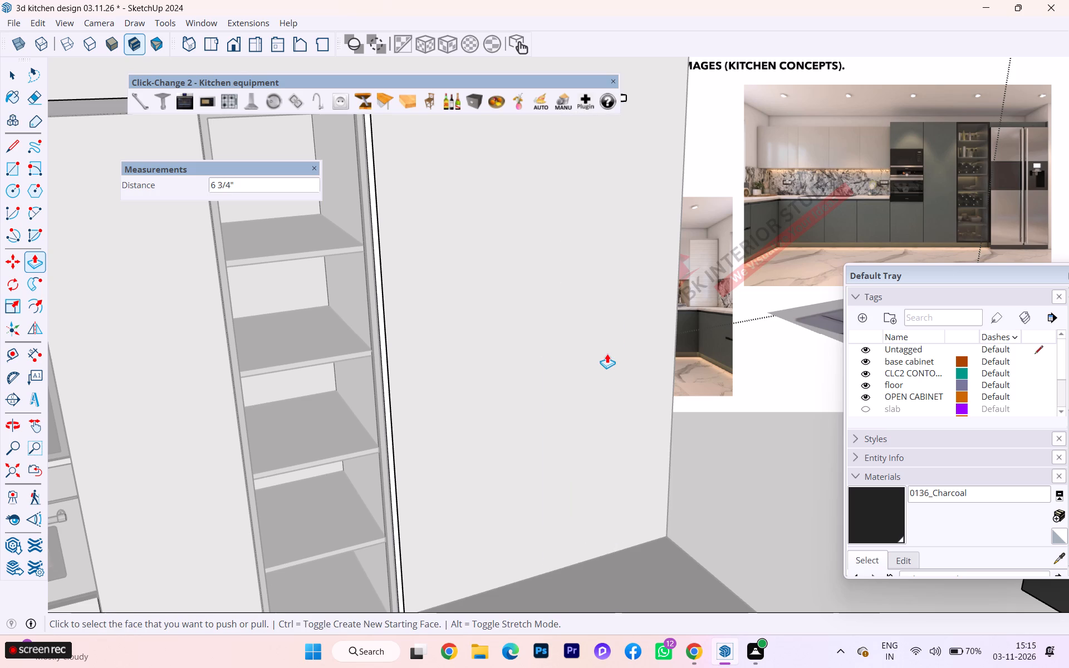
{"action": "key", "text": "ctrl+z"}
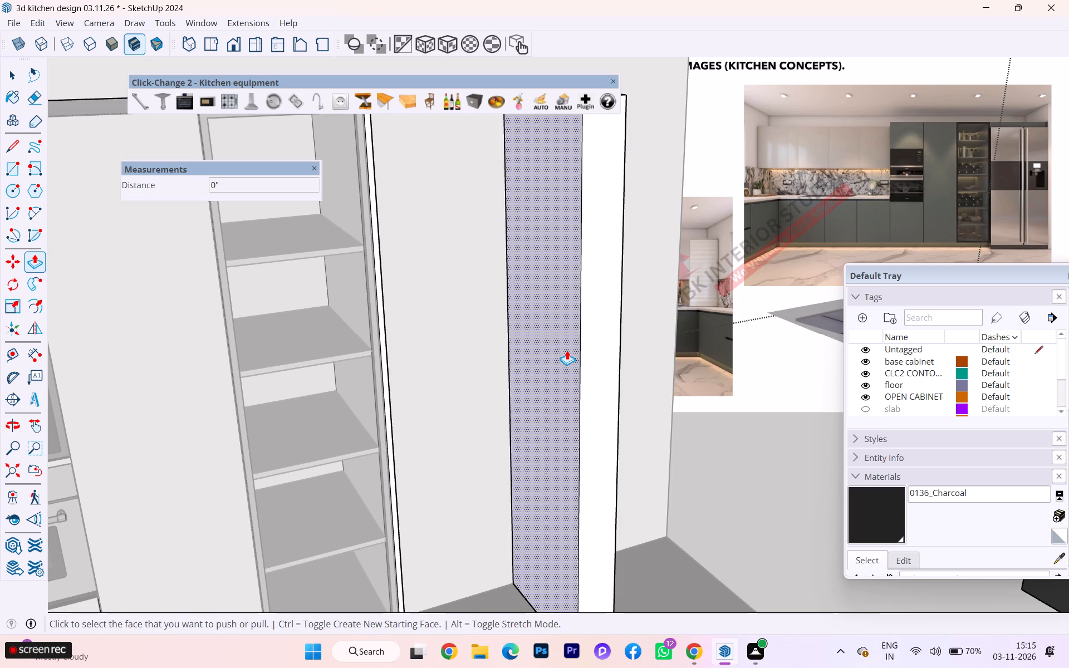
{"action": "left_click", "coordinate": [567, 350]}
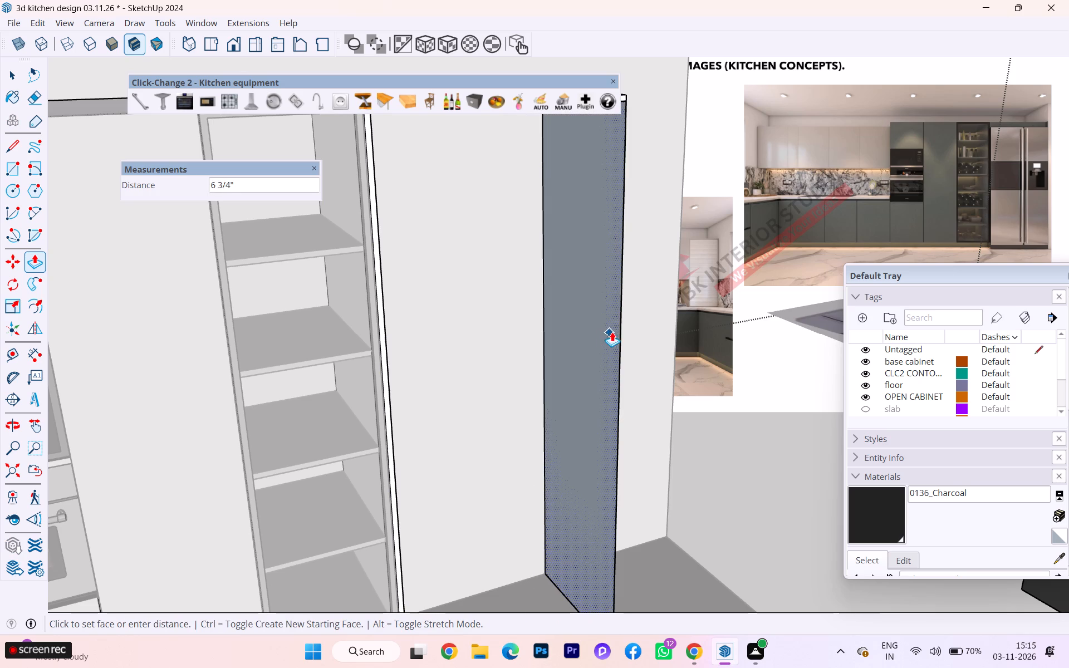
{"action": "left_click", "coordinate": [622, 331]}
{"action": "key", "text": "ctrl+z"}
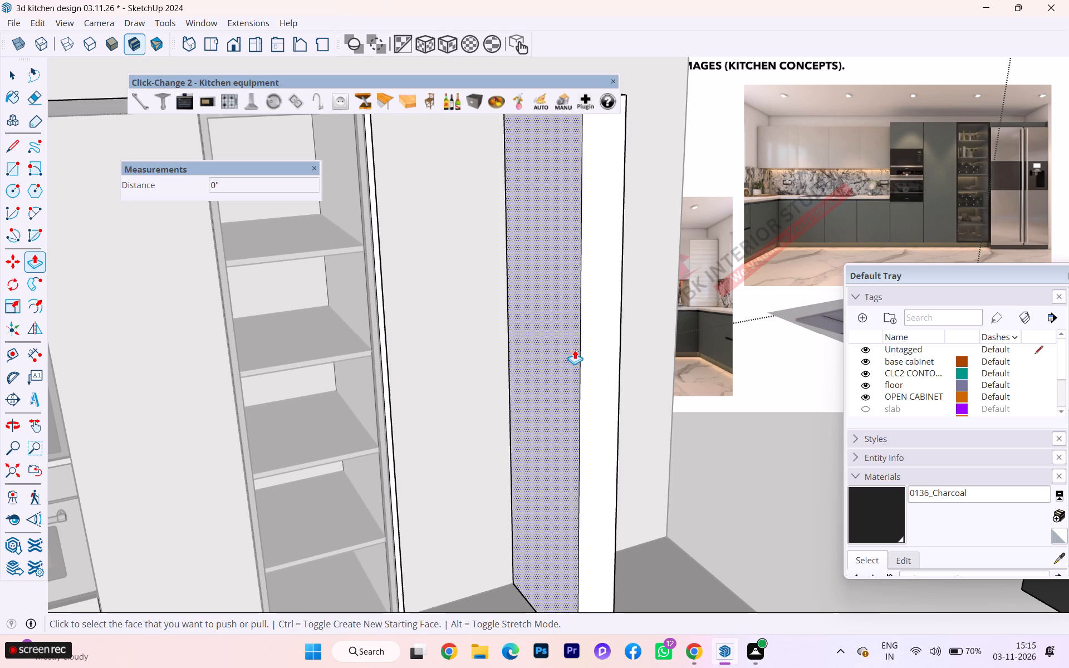
Thin the right panel from its inner face using successive Push/Pull distances of 0.75, 1 and 6 inches.
{"action": "left_click", "coordinate": [574, 350]}
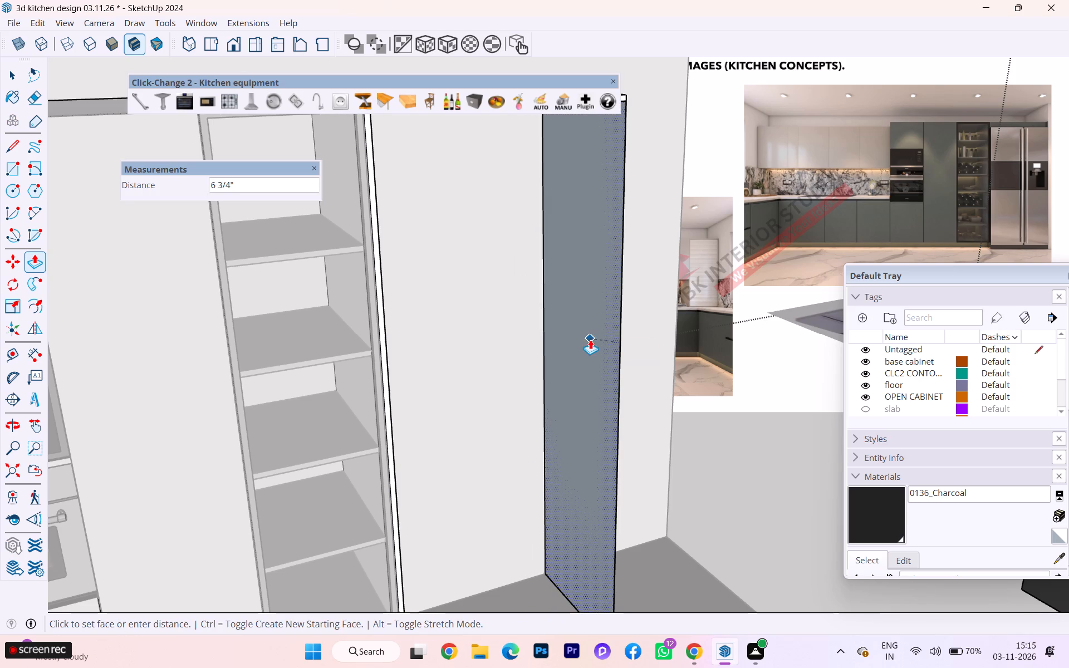
{"action": "type", "text": ".75"}
{"action": "key", "text": "Return"}
{"action": "left_click", "coordinate": [564, 349]}
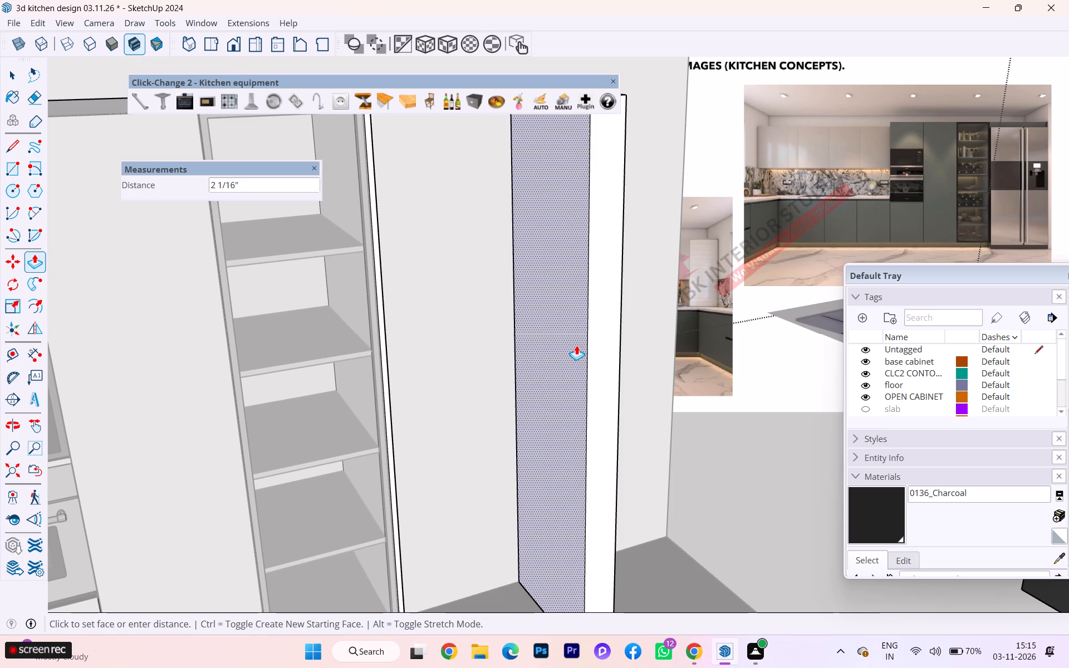
{"action": "key", "text": "1"}
{"action": "key", "text": "Return"}
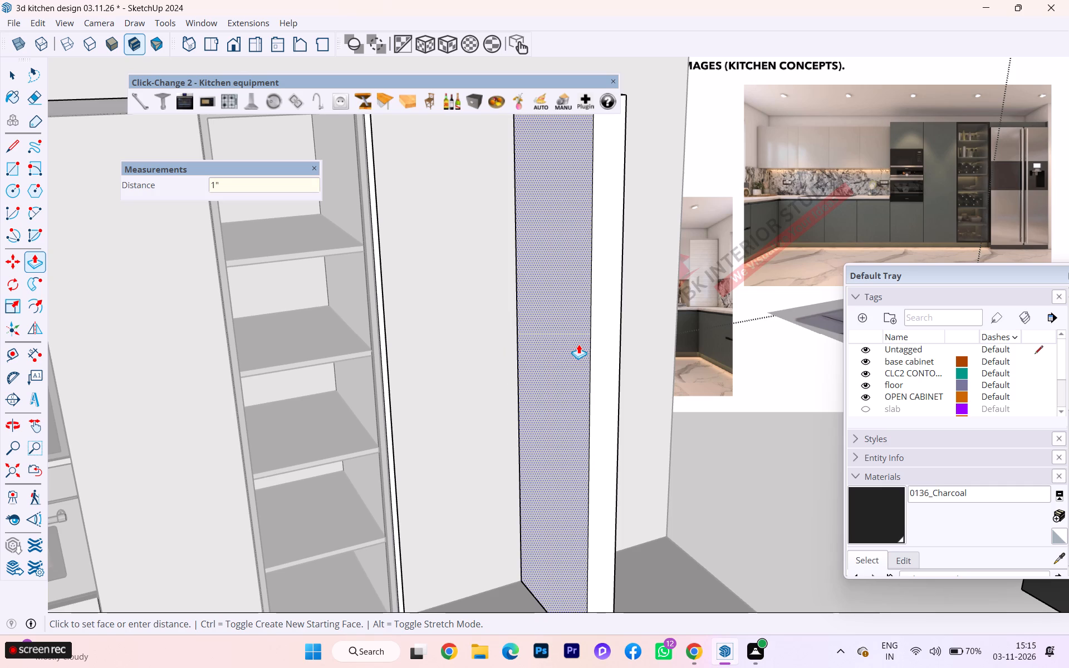
{"action": "left_click", "coordinate": [546, 389]}
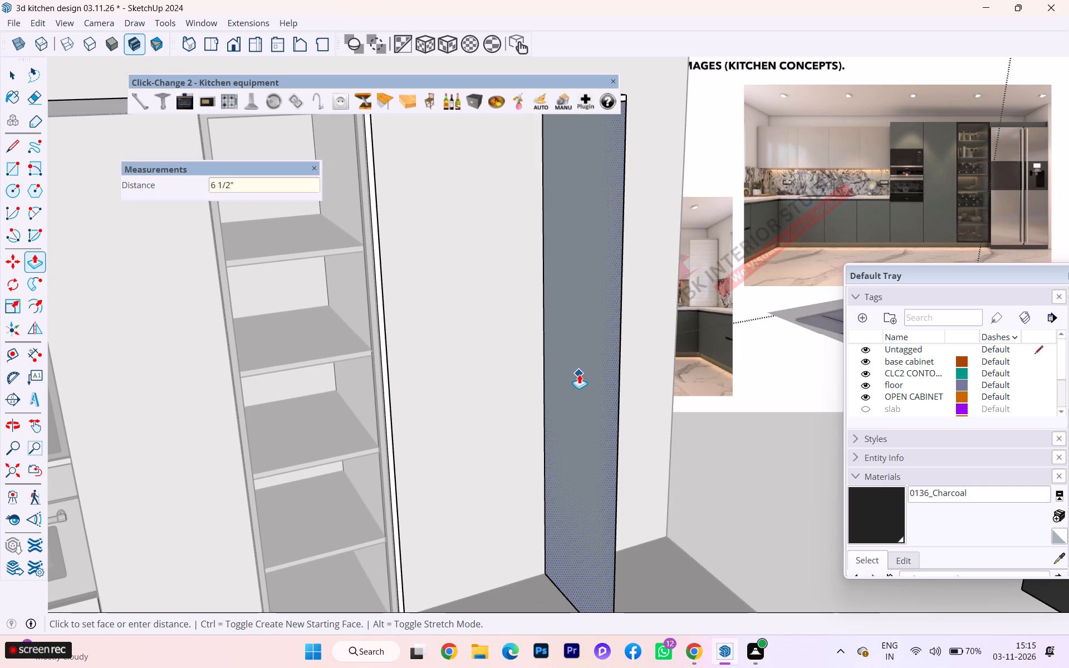
{"action": "key", "text": "6"}
{"action": "key", "text": "Return"}
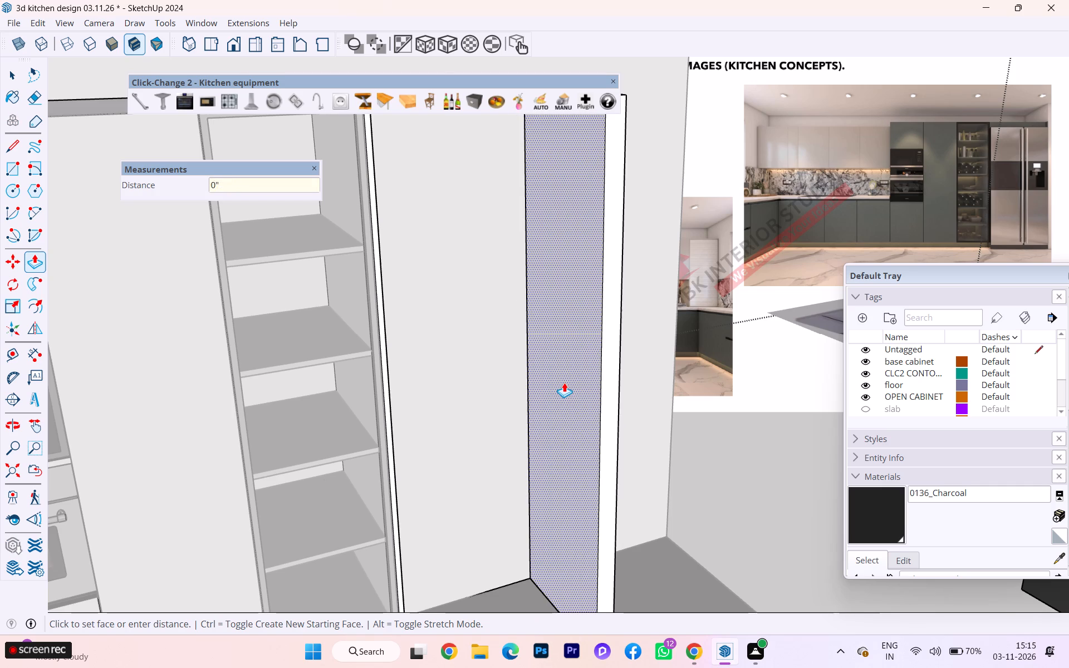
Adjust the right panel's thickness with a 0.75-inch Push/Pull on its inner face.
{"action": "scroll", "coordinate": [603, 371], "scroll_direction": "up", "scroll_amount": 1}
{"action": "scroll", "coordinate": [603, 370], "scroll_direction": "down", "scroll_amount": 1}
{"action": "scroll", "coordinate": [603, 370], "scroll_direction": "up", "scroll_amount": 3}
{"action": "scroll", "coordinate": [651, 421], "scroll_direction": "down", "scroll_amount": 3}
{"action": "middle_click_drag", "start_coordinate": [610, 432], "coordinate": [577, 440]}
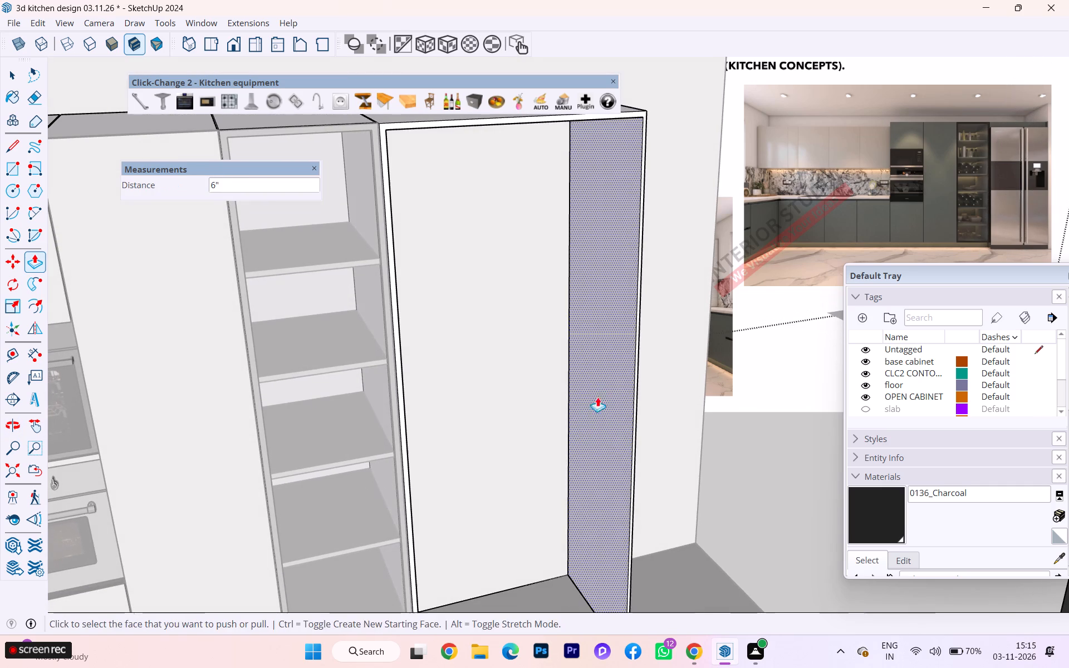
{"action": "left_click", "coordinate": [617, 379]}
{"action": "type", "text": ".75"}
{"action": "key", "text": "Return"}
Push the right panel's inner face outward about 5/8 inch at the enclosure's top front corner.
{"action": "scroll", "coordinate": [566, 376], "scroll_direction": "down", "scroll_amount": 7}
{"action": "scroll", "coordinate": [563, 376], "scroll_direction": "up", "scroll_amount": 1}
{"action": "scroll", "coordinate": [563, 376], "scroll_direction": "down", "scroll_amount": 1}
{"action": "scroll", "coordinate": [605, 291], "scroll_direction": "up", "scroll_amount": 3}
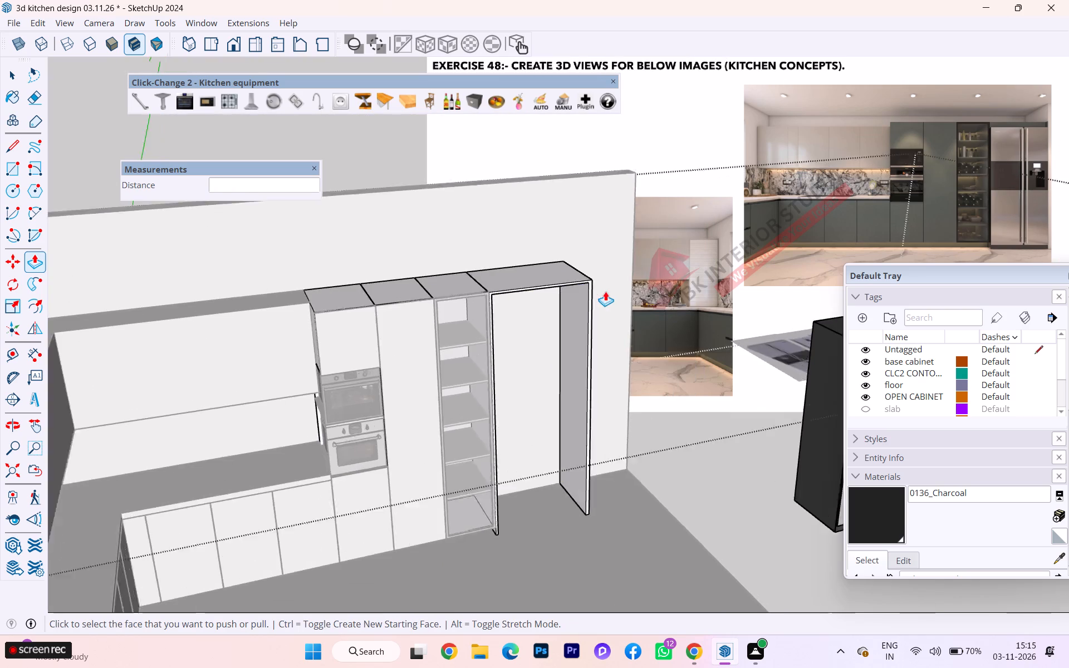
{"action": "scroll", "coordinate": [605, 291], "scroll_direction": "down", "scroll_amount": 3}
{"action": "scroll", "coordinate": [605, 291], "scroll_direction": "up", "scroll_amount": 5}
{"action": "scroll", "coordinate": [587, 275], "scroll_direction": "down", "scroll_amount": 1}
{"action": "scroll", "coordinate": [587, 275], "scroll_direction": "up", "scroll_amount": 3}
{"action": "scroll", "coordinate": [587, 275], "scroll_direction": "down", "scroll_amount": 3}
{"action": "scroll", "coordinate": [587, 274], "scroll_direction": "up", "scroll_amount": 5}
{"action": "scroll", "coordinate": [584, 274], "scroll_direction": "down", "scroll_amount": 1}
{"action": "scroll", "coordinate": [584, 274], "scroll_direction": "up", "scroll_amount": 1}
{"action": "scroll", "coordinate": [584, 274], "scroll_direction": "down", "scroll_amount": 2}
{"action": "scroll", "coordinate": [584, 274], "scroll_direction": "up", "scroll_amount": 2}
{"action": "scroll", "coordinate": [584, 274], "scroll_direction": "down", "scroll_amount": 3}
{"action": "scroll", "coordinate": [584, 274], "scroll_direction": "up", "scroll_amount": 3}
{"action": "scroll", "coordinate": [576, 275], "scroll_direction": "down", "scroll_amount": 2}
{"action": "scroll", "coordinate": [576, 275], "scroll_direction": "up", "scroll_amount": 5}
{"action": "scroll", "coordinate": [572, 283], "scroll_direction": "down", "scroll_amount": 2}
{"action": "scroll", "coordinate": [572, 283], "scroll_direction": "up", "scroll_amount": 4}
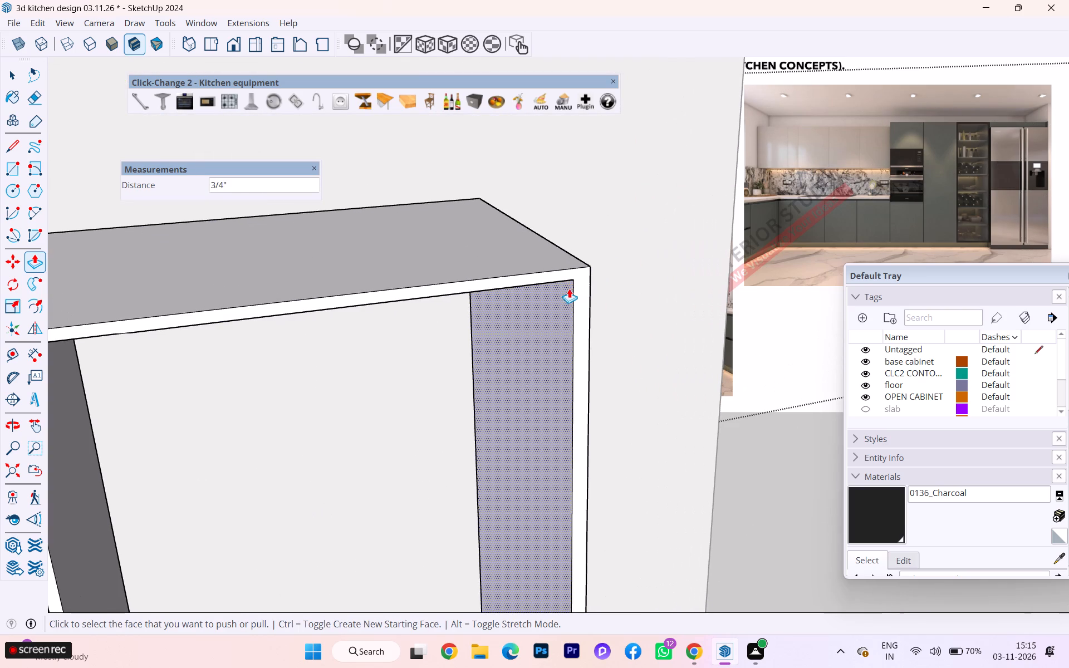
{"action": "left_click", "coordinate": [568, 289]}
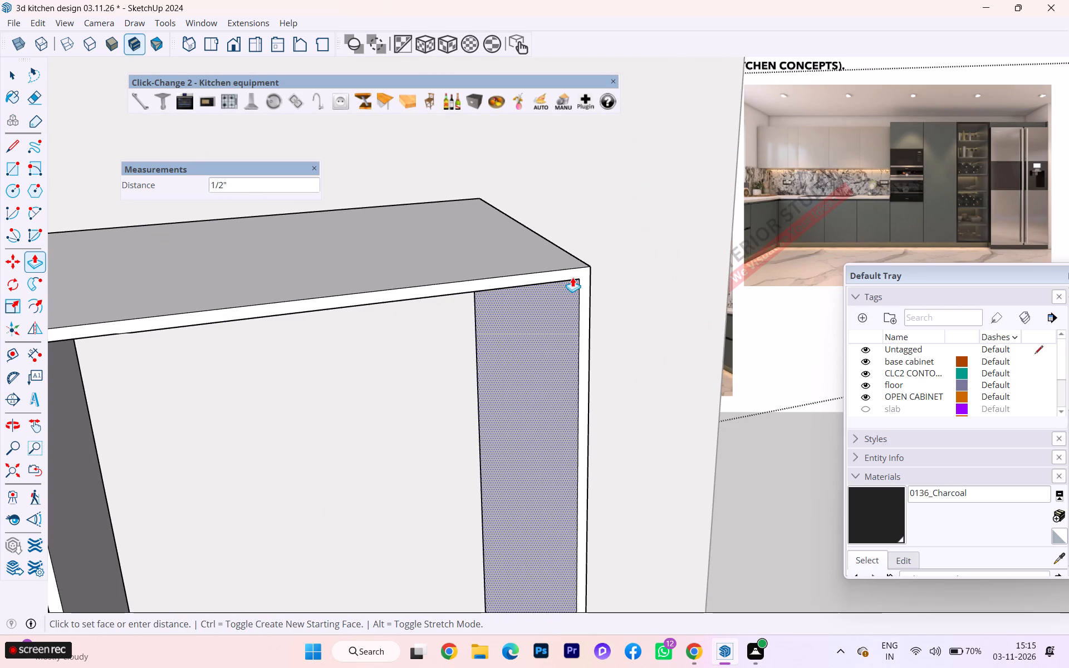
{"action": "left_click", "coordinate": [574, 276]}
Close the enclosure group, unhide the Samsung fridge and select it.
{"action": "scroll", "coordinate": [607, 291], "scroll_direction": "down", "scroll_amount": 2}
{"action": "scroll", "coordinate": [607, 293], "scroll_direction": "up", "scroll_amount": 1}
{"action": "scroll", "coordinate": [607, 293], "scroll_direction": "down", "scroll_amount": 4}
{"action": "middle_click_drag", "start_coordinate": [545, 327], "coordinate": [315, 338]}
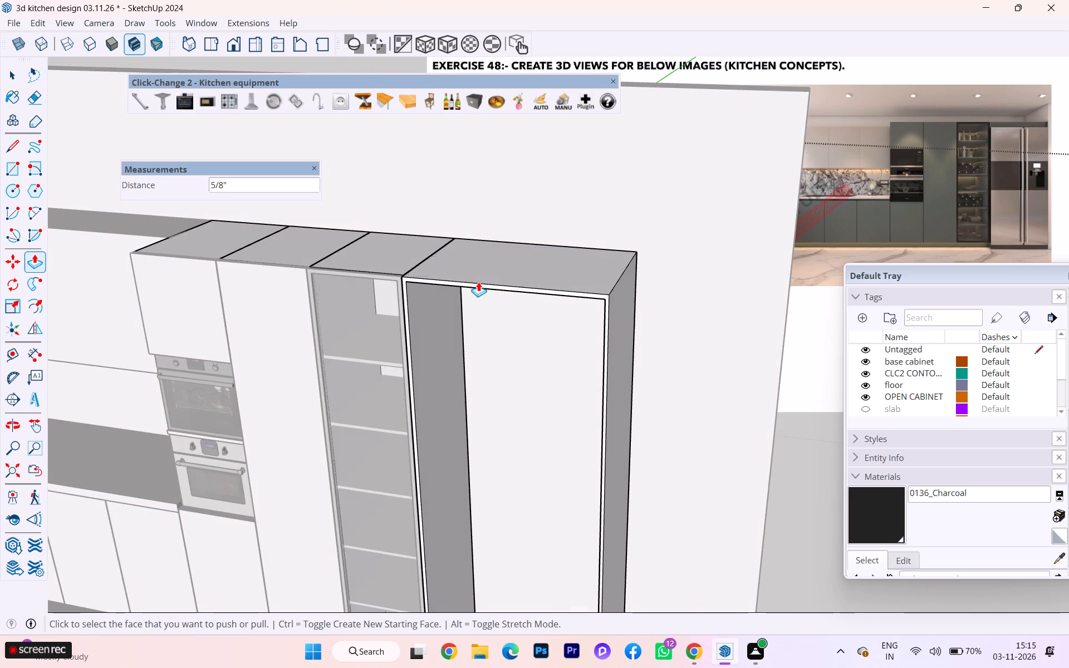
{"action": "scroll", "coordinate": [492, 273], "scroll_direction": "up", "scroll_amount": 1}
{"action": "scroll", "coordinate": [489, 272], "scroll_direction": "down", "scroll_amount": 1}
{"action": "scroll", "coordinate": [489, 272], "scroll_direction": "up", "scroll_amount": 7}
{"action": "scroll", "coordinate": [486, 272], "scroll_direction": "down", "scroll_amount": 1}
{"action": "scroll", "coordinate": [482, 271], "scroll_direction": "up", "scroll_amount": 1}
{"action": "key", "text": "Escape"}
{"action": "scroll", "coordinate": [291, 204], "scroll_direction": "down", "scroll_amount": 2}
{"action": "scroll", "coordinate": [287, 207], "scroll_direction": "up", "scroll_amount": 1}
{"action": "scroll", "coordinate": [287, 207], "scroll_direction": "down", "scroll_amount": 3}
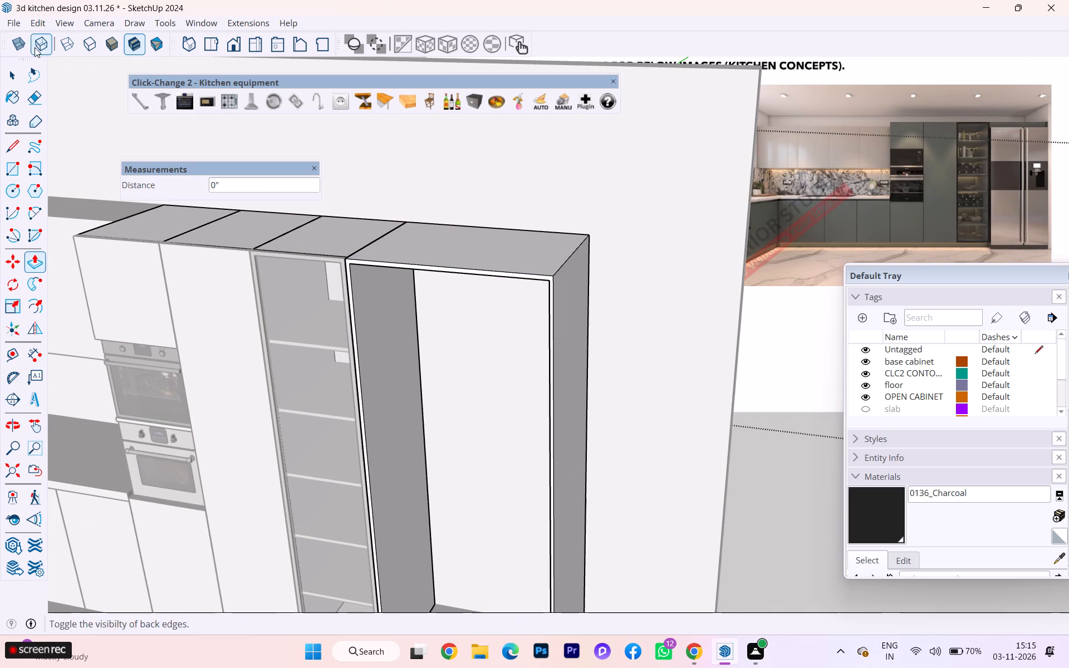
{"action": "left_click", "coordinate": [8, 67]}
{"action": "scroll", "coordinate": [218, 99], "scroll_direction": "down", "scroll_amount": 8}
{"action": "left_click", "coordinate": [763, 480]}
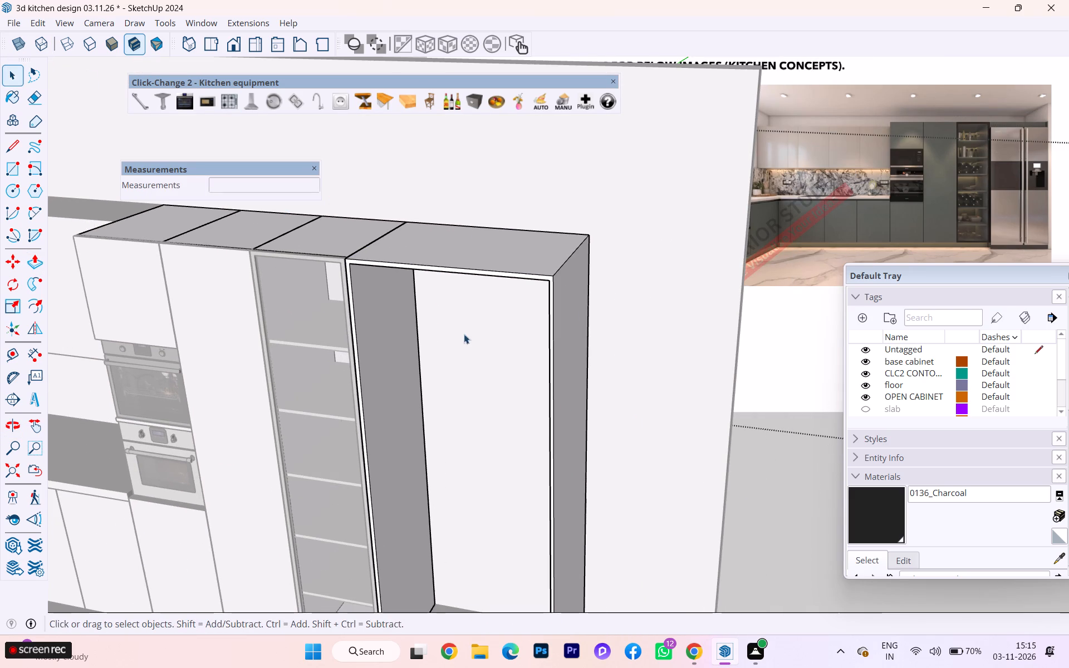
{"action": "scroll", "coordinate": [458, 321], "scroll_direction": "down", "scroll_amount": 5}
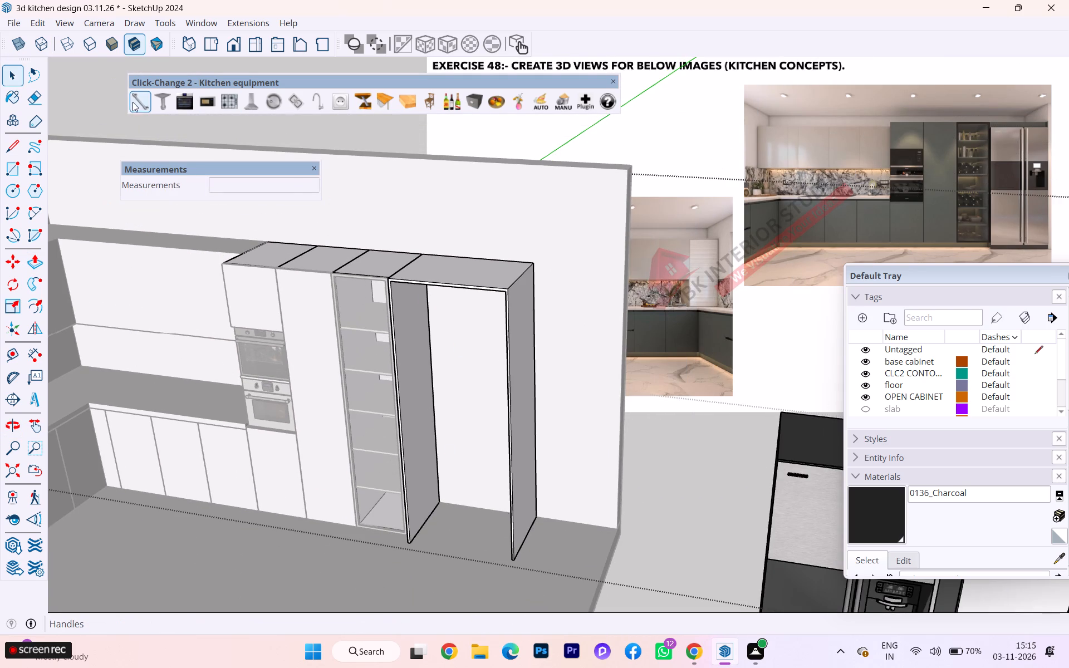
{"action": "key", "text": "u"}
{"action": "scroll", "coordinate": [392, 266], "scroll_direction": "up", "scroll_amount": 5}
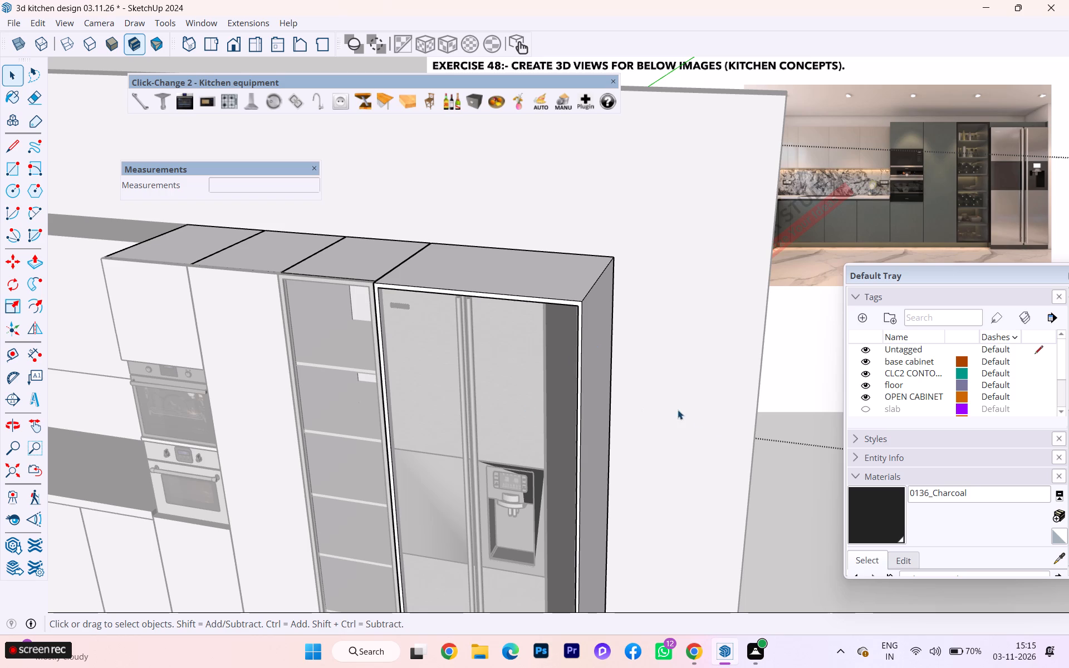
{"action": "double_click", "coordinate": [759, 466]}
{"action": "left_click", "coordinate": [529, 429]}
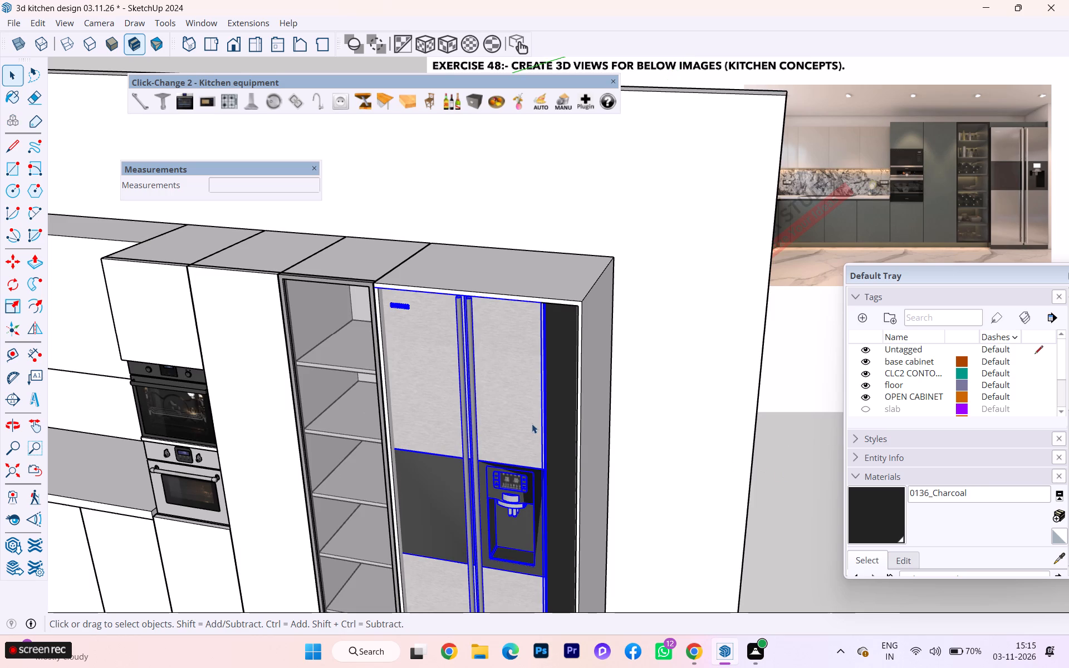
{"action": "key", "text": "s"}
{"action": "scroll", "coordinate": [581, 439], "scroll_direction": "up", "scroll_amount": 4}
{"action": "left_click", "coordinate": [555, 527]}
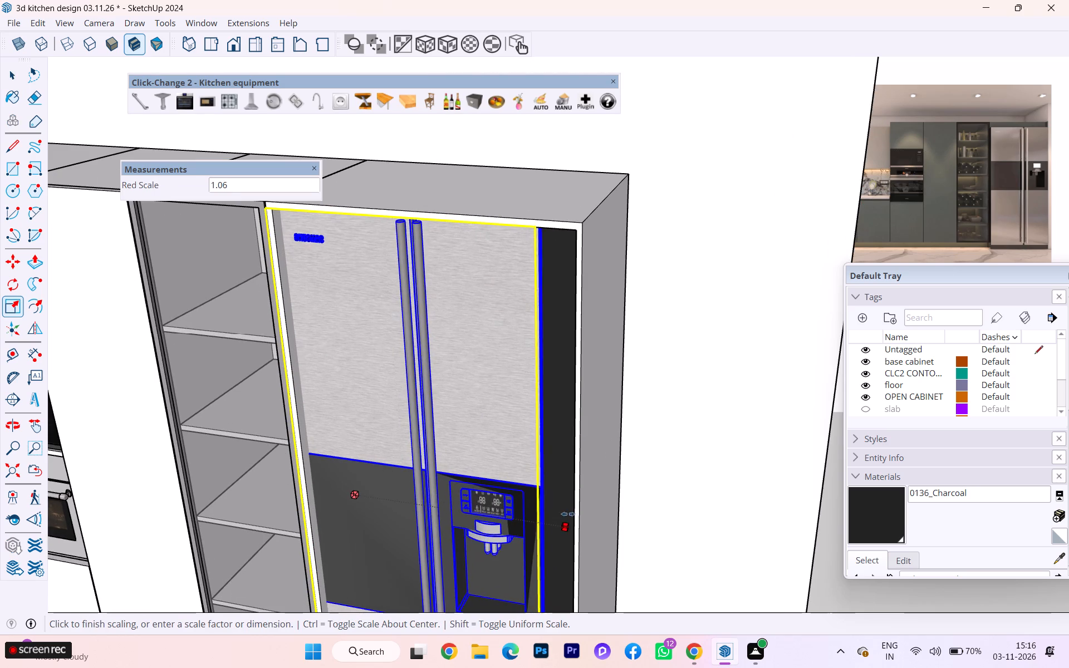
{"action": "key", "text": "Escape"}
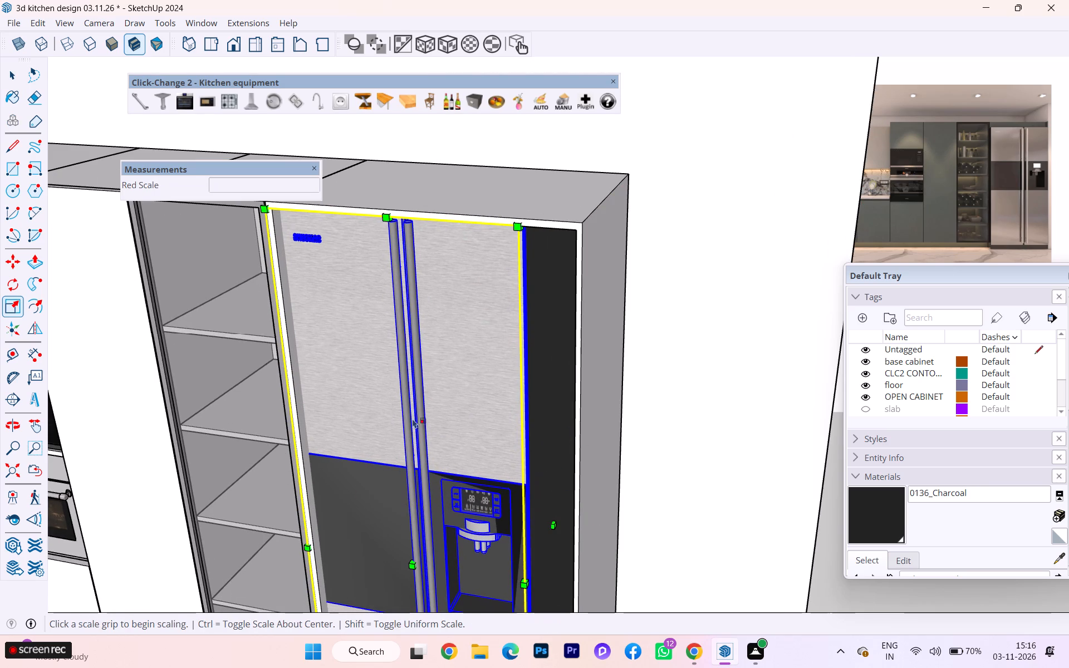
Place a vertical guide 0.5 inch in from the right panel's inner front edge, towards the fridge.
{"action": "key", "text": "t"}
{"action": "scroll", "coordinate": [567, 389], "scroll_direction": "up", "scroll_amount": 2}
{"action": "scroll", "coordinate": [567, 389], "scroll_direction": "down", "scroll_amount": 4}
{"action": "scroll", "coordinate": [567, 389], "scroll_direction": "up", "scroll_amount": 5}
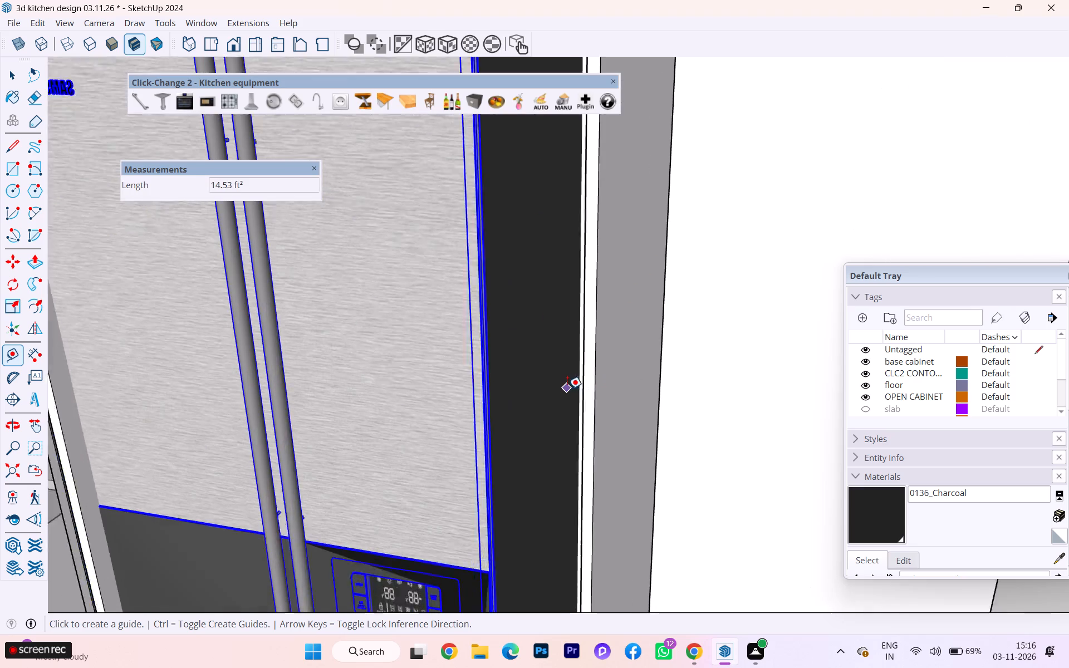
{"action": "left_click", "coordinate": [585, 374]}
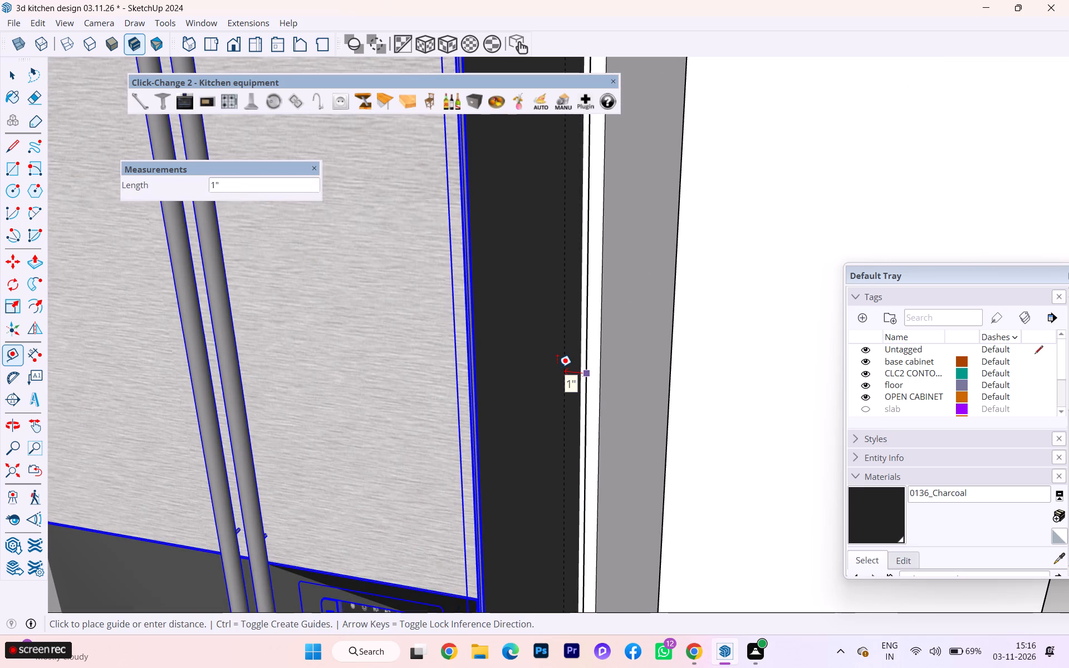
{"action": "type", "text": ".5"}
{"action": "key", "text": "Return"}
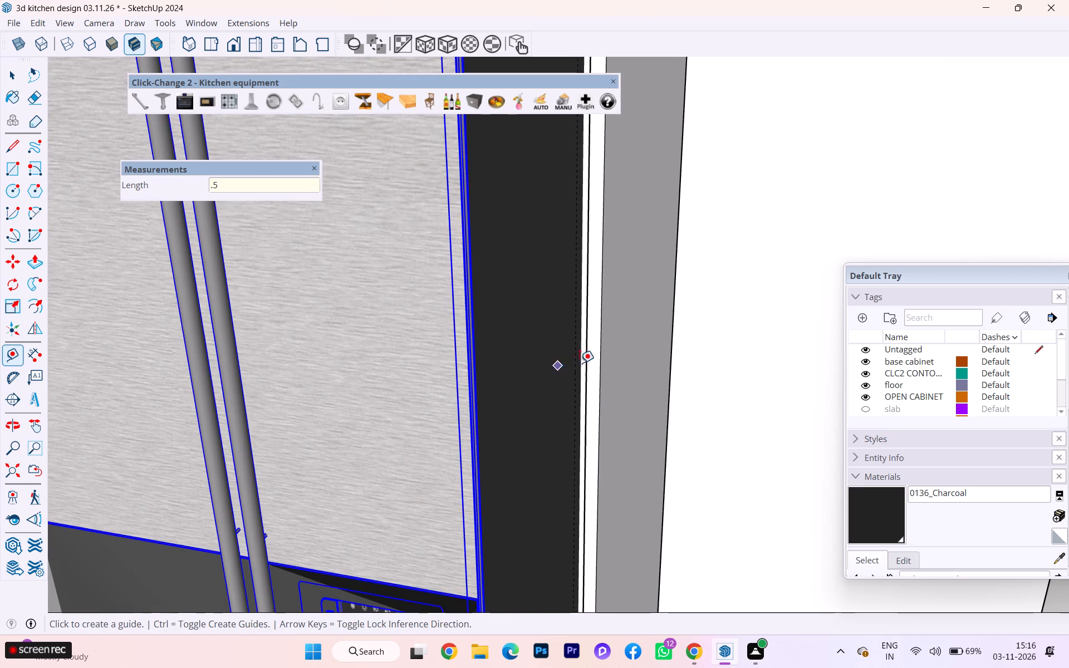
Place a horizontal guide 0.5 inch below the lower front edge of the enclosure's top panel.
{"action": "scroll", "coordinate": [592, 421], "scroll_direction": "down", "scroll_amount": 5}
{"action": "scroll", "coordinate": [616, 466], "scroll_direction": "up", "scroll_amount": 1}
{"action": "scroll", "coordinate": [616, 466], "scroll_direction": "down", "scroll_amount": 1}
{"action": "scroll", "coordinate": [616, 466], "scroll_direction": "up", "scroll_amount": 1}
{"action": "scroll", "coordinate": [616, 466], "scroll_direction": "down", "scroll_amount": 2}
{"action": "scroll", "coordinate": [616, 466], "scroll_direction": "up", "scroll_amount": 2}
{"action": "scroll", "coordinate": [621, 460], "scroll_direction": "down", "scroll_amount": 1}
{"action": "scroll", "coordinate": [622, 459], "scroll_direction": "up", "scroll_amount": 1}
{"action": "scroll", "coordinate": [585, 471], "scroll_direction": "down", "scroll_amount": 2}
{"action": "middle_click_drag", "start_coordinate": [568, 428], "coordinate": [662, 412]}
{"action": "scroll", "coordinate": [638, 207], "scroll_direction": "up", "scroll_amount": 7}
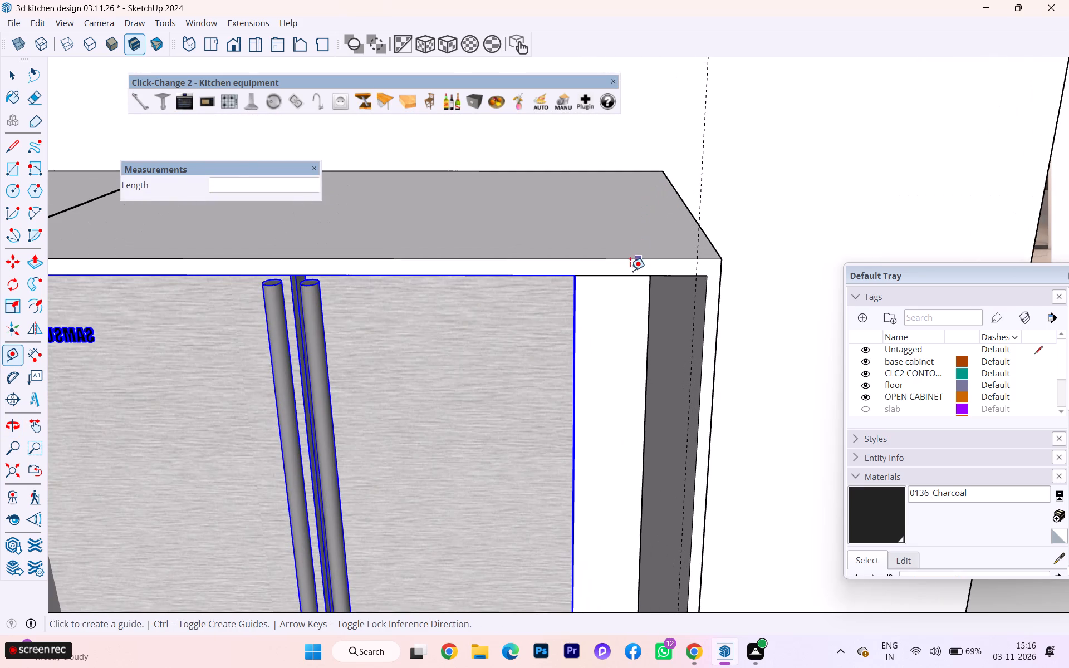
{"action": "left_click", "coordinate": [624, 277]}
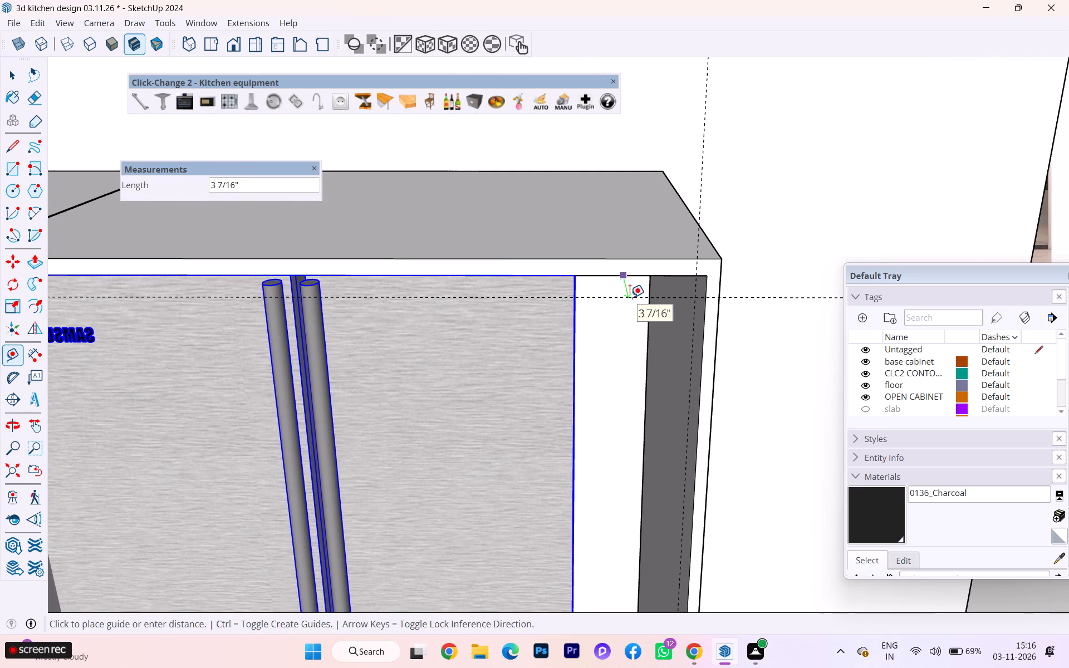
{"action": "key", "text": "Up"}
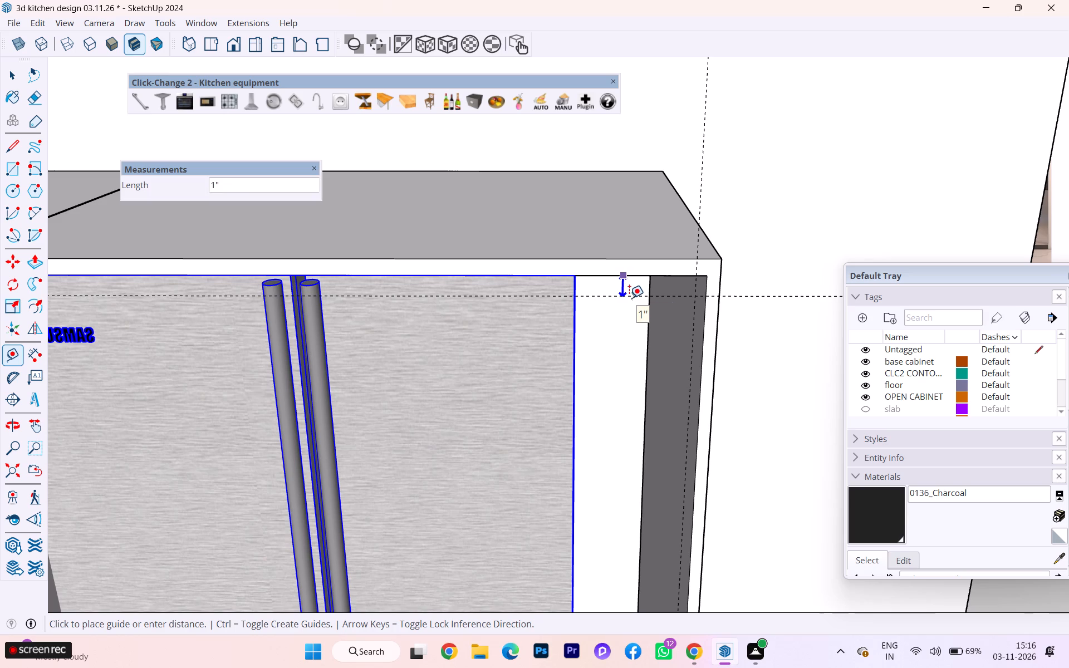
{"action": "type", "text": ".5"}
{"action": "key", "text": "Return"}
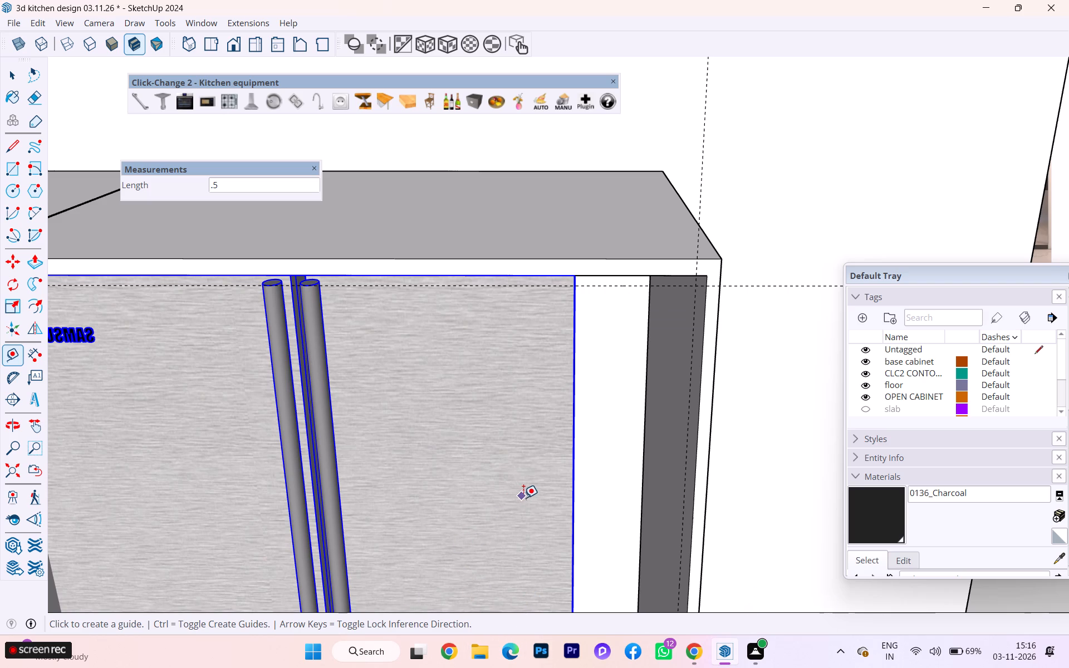
Flip the selected fridge about its red plane, reversing the mirrored SAMSUNG logo and moving the dispenser to the other door.
{"action": "scroll", "coordinate": [522, 528], "scroll_direction": "down", "scroll_amount": 1}
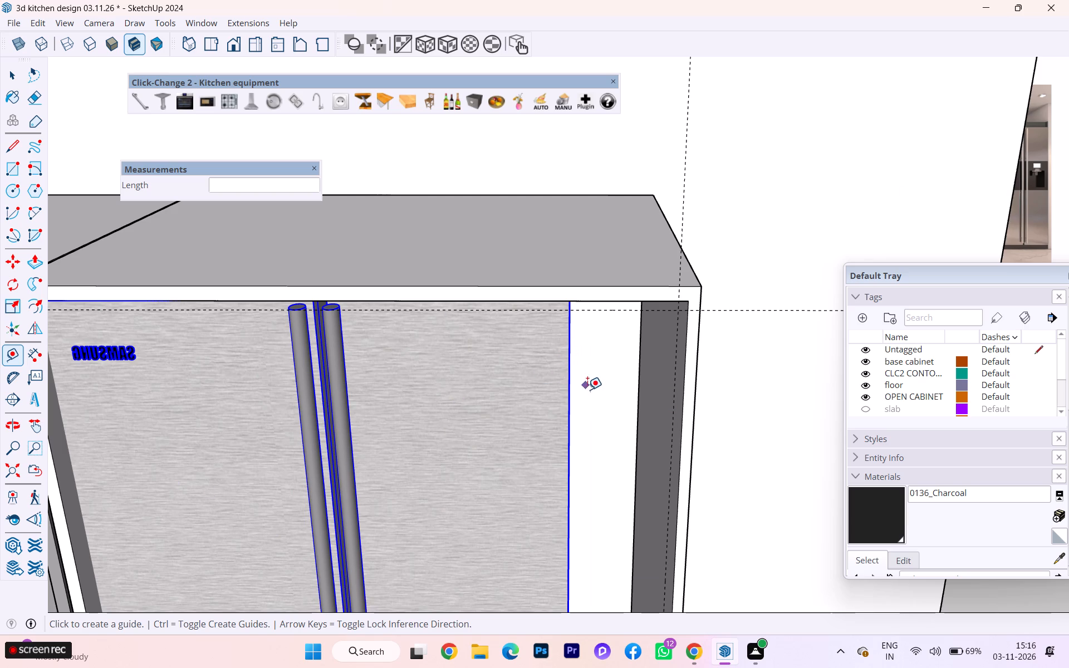
{"action": "scroll", "coordinate": [591, 399], "scroll_direction": "down", "scroll_amount": 2}
{"action": "scroll", "coordinate": [463, 345], "scroll_direction": "down", "scroll_amount": 2}
{"action": "scroll", "coordinate": [524, 347], "scroll_direction": "down", "scroll_amount": 1}
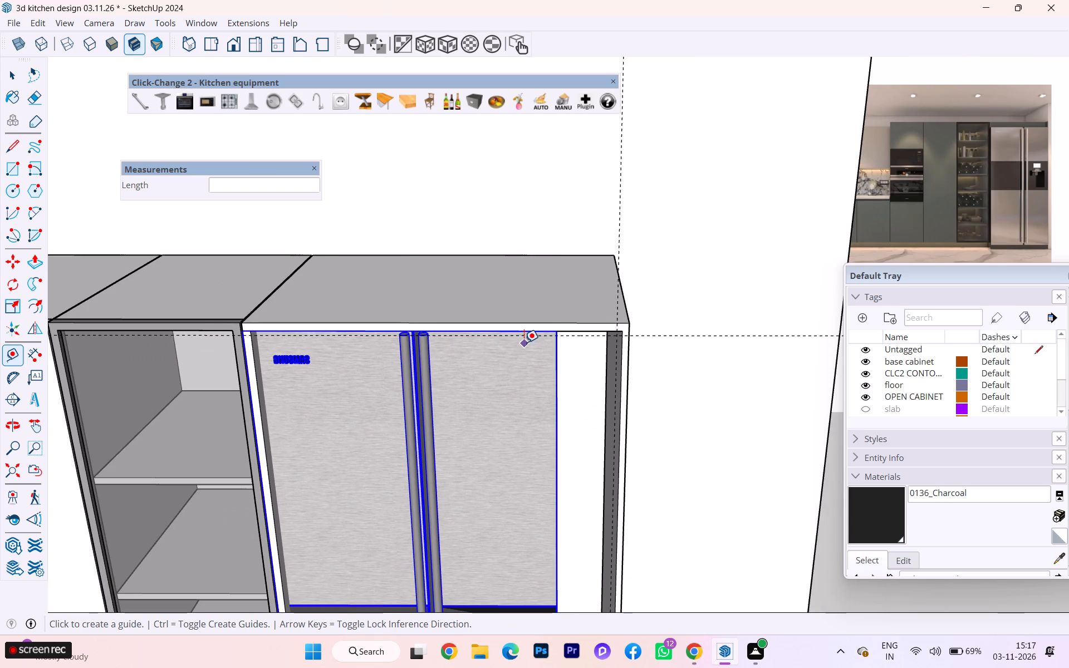
{"action": "scroll", "coordinate": [519, 367], "scroll_direction": "up", "scroll_amount": 1}
{"action": "scroll", "coordinate": [516, 367], "scroll_direction": "down", "scroll_amount": 1}
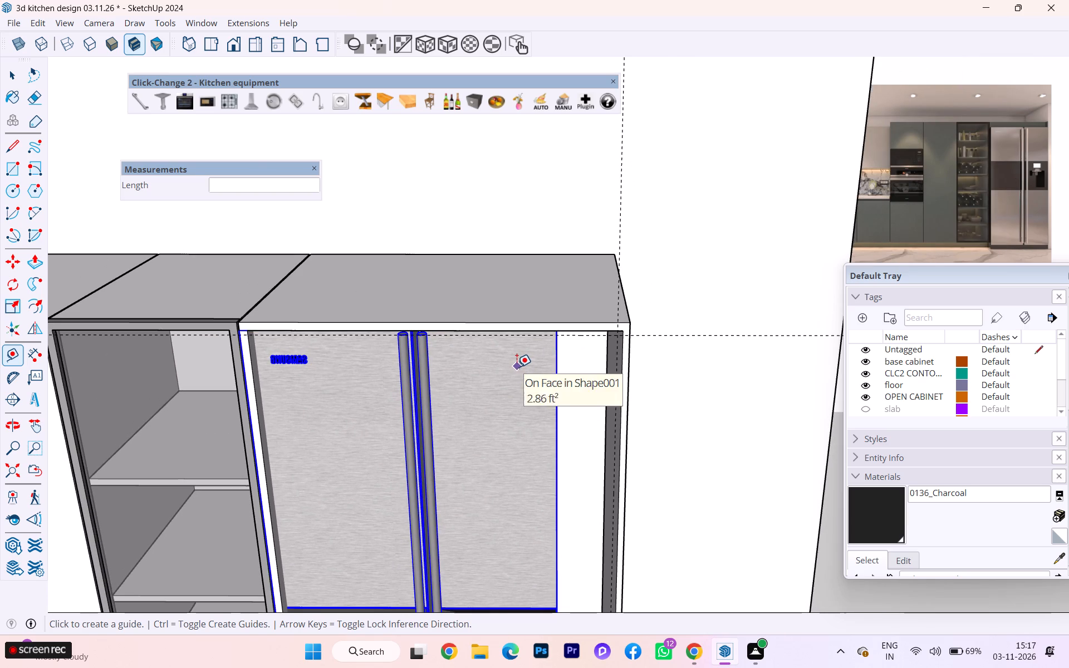
{"action": "scroll", "coordinate": [266, 205], "scroll_direction": "down", "scroll_amount": 1}
{"action": "scroll", "coordinate": [320, 405], "scroll_direction": "up", "scroll_amount": 5}
{"action": "scroll", "coordinate": [305, 325], "scroll_direction": "up", "scroll_amount": 1}
{"action": "scroll", "coordinate": [305, 325], "scroll_direction": "down", "scroll_amount": 1}
{"action": "scroll", "coordinate": [305, 325], "scroll_direction": "up", "scroll_amount": 1}
{"action": "scroll", "coordinate": [305, 325], "scroll_direction": "down", "scroll_amount": 1}
{"action": "scroll", "coordinate": [305, 325], "scroll_direction": "up", "scroll_amount": 3}
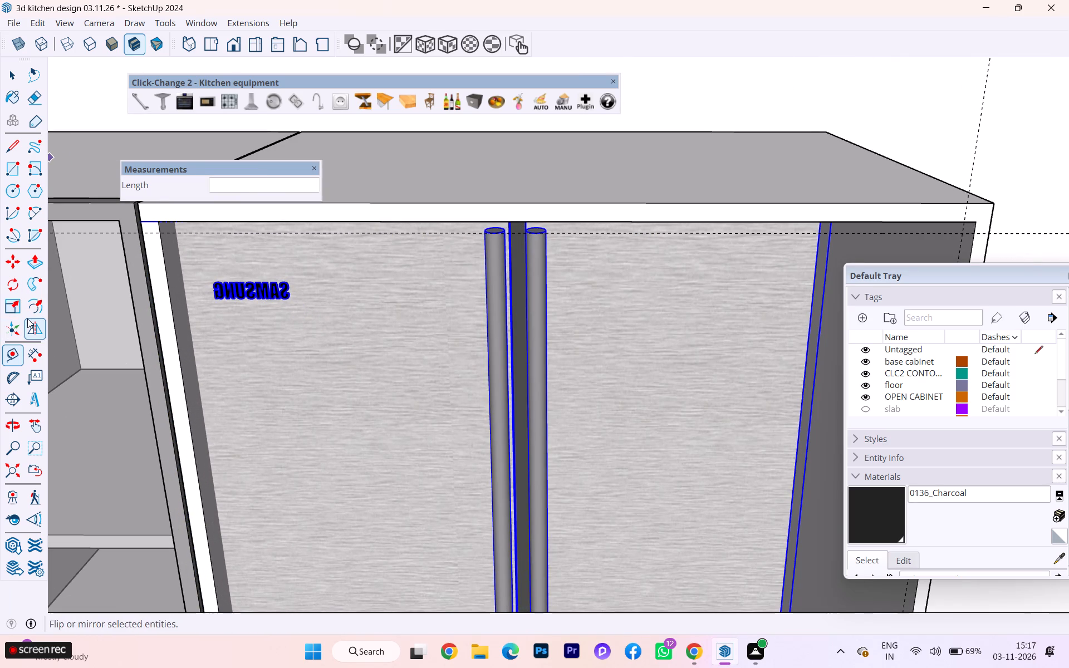
{"action": "left_click", "coordinate": [32, 331]}
{"action": "left_click", "coordinate": [487, 175]}
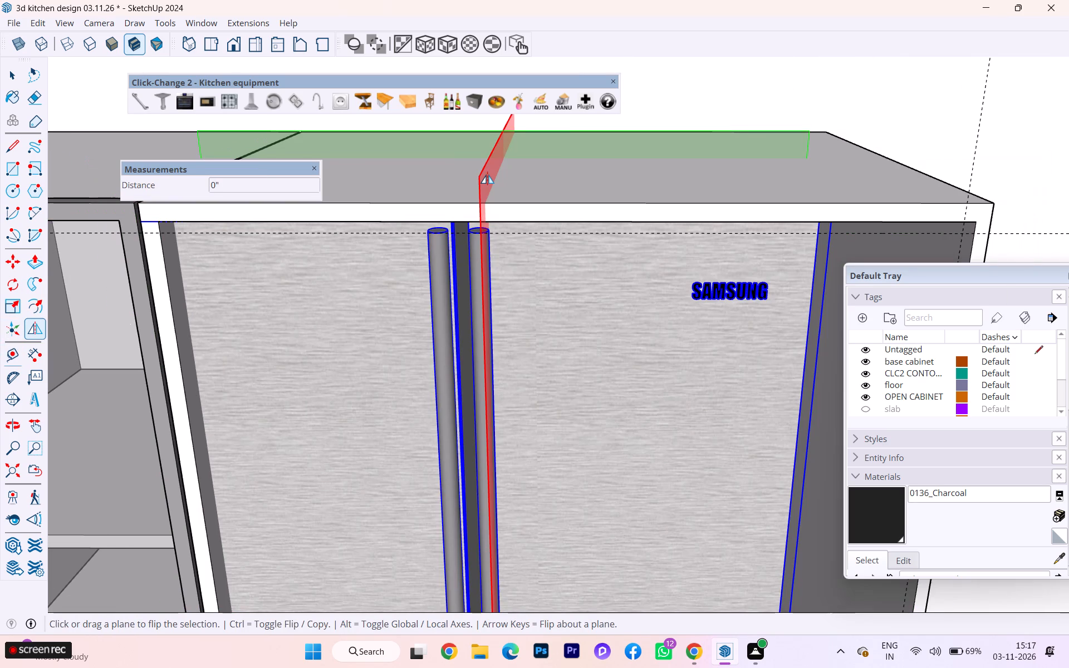
Examine the flipped fridge's doors and dispenser and its side gap within the enclosure.
{"action": "scroll", "coordinate": [177, 168], "scroll_direction": "down", "scroll_amount": 3}
{"action": "scroll", "coordinate": [256, 205], "scroll_direction": "up", "scroll_amount": 7}
{"action": "scroll", "coordinate": [269, 210], "scroll_direction": "down", "scroll_amount": 3}
{"action": "scroll", "coordinate": [529, 348], "scroll_direction": "up", "scroll_amount": 2}
{"action": "scroll", "coordinate": [529, 348], "scroll_direction": "down", "scroll_amount": 2}
{"action": "scroll", "coordinate": [529, 347], "scroll_direction": "up", "scroll_amount": 2}
{"action": "scroll", "coordinate": [528, 344], "scroll_direction": "down", "scroll_amount": 1}
{"action": "scroll", "coordinate": [528, 344], "scroll_direction": "up", "scroll_amount": 1}
{"action": "scroll", "coordinate": [522, 342], "scroll_direction": "down", "scroll_amount": 1}
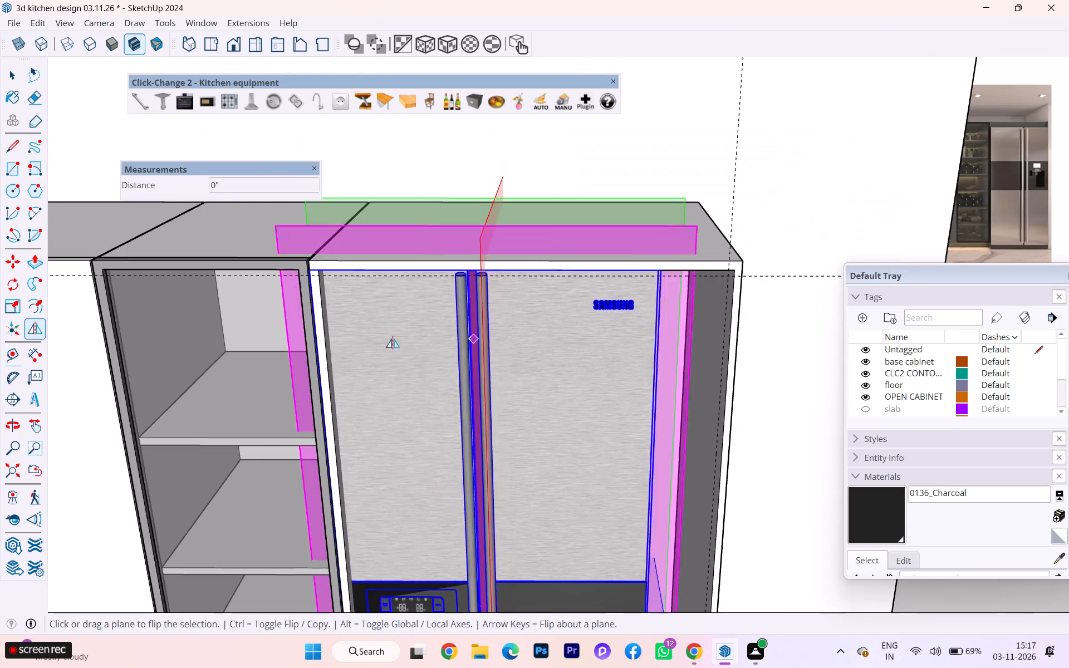
{"action": "scroll", "coordinate": [340, 330], "scroll_direction": "down", "scroll_amount": 4}
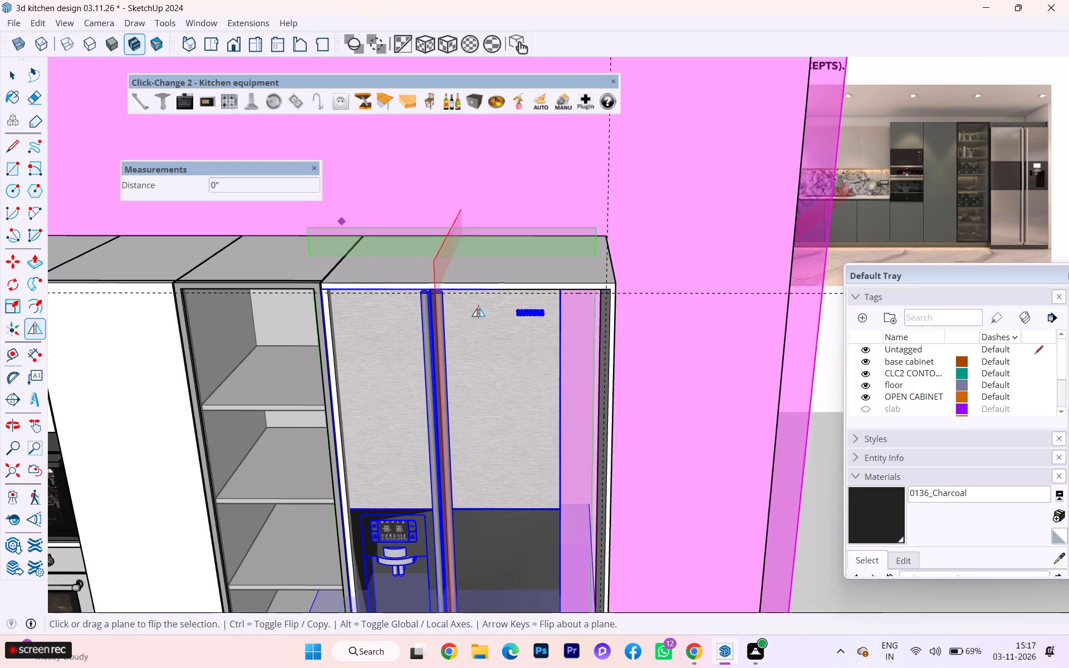
{"action": "scroll", "coordinate": [510, 308], "scroll_direction": "down", "scroll_amount": 5}
{"action": "scroll", "coordinate": [570, 517], "scroll_direction": "up", "scroll_amount": 3}
{"action": "scroll", "coordinate": [568, 517], "scroll_direction": "down", "scroll_amount": 1}
{"action": "scroll", "coordinate": [568, 517], "scroll_direction": "up", "scroll_amount": 2}
{"action": "scroll", "coordinate": [524, 491], "scroll_direction": "up", "scroll_amount": 2}
{"action": "scroll", "coordinate": [524, 492], "scroll_direction": "down", "scroll_amount": 2}
{"action": "scroll", "coordinate": [524, 492], "scroll_direction": "up", "scroll_amount": 2}
{"action": "scroll", "coordinate": [534, 470], "scroll_direction": "down", "scroll_amount": 2}
{"action": "middle_click_drag", "start_coordinate": [448, 455], "coordinate": [408, 462]}
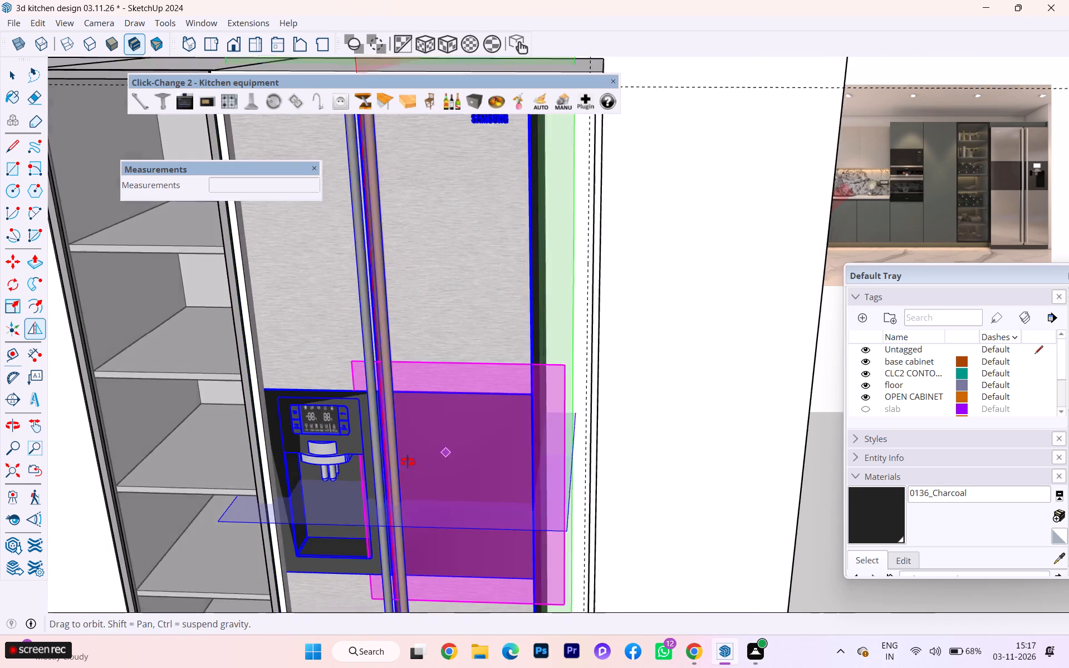
{"action": "middle_click_drag", "start_coordinate": [408, 462], "coordinate": [292, 463]}
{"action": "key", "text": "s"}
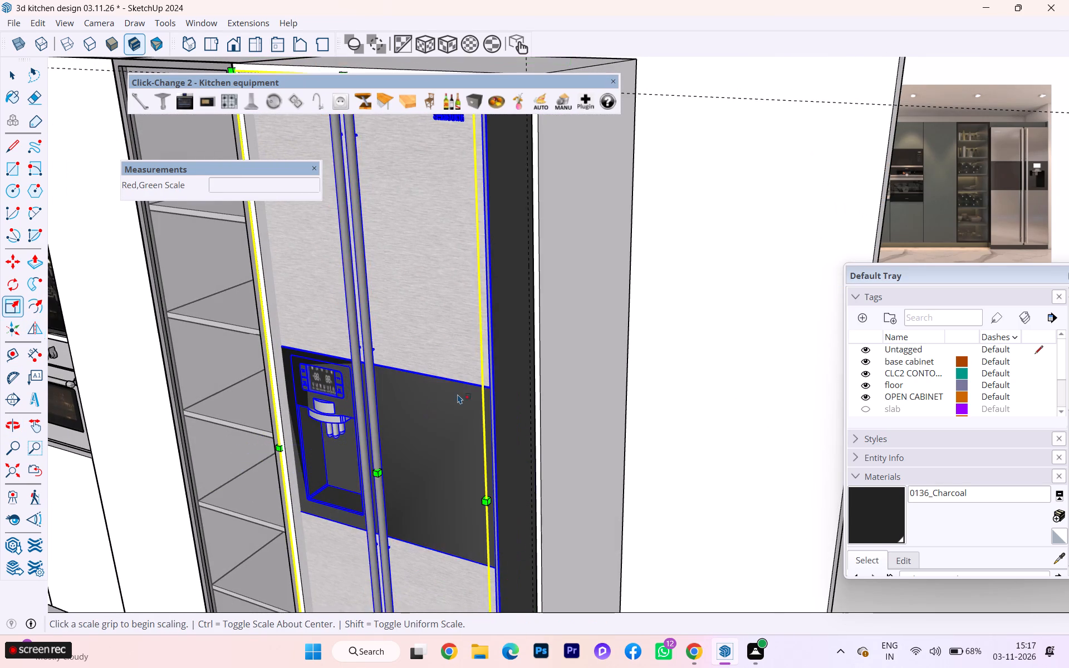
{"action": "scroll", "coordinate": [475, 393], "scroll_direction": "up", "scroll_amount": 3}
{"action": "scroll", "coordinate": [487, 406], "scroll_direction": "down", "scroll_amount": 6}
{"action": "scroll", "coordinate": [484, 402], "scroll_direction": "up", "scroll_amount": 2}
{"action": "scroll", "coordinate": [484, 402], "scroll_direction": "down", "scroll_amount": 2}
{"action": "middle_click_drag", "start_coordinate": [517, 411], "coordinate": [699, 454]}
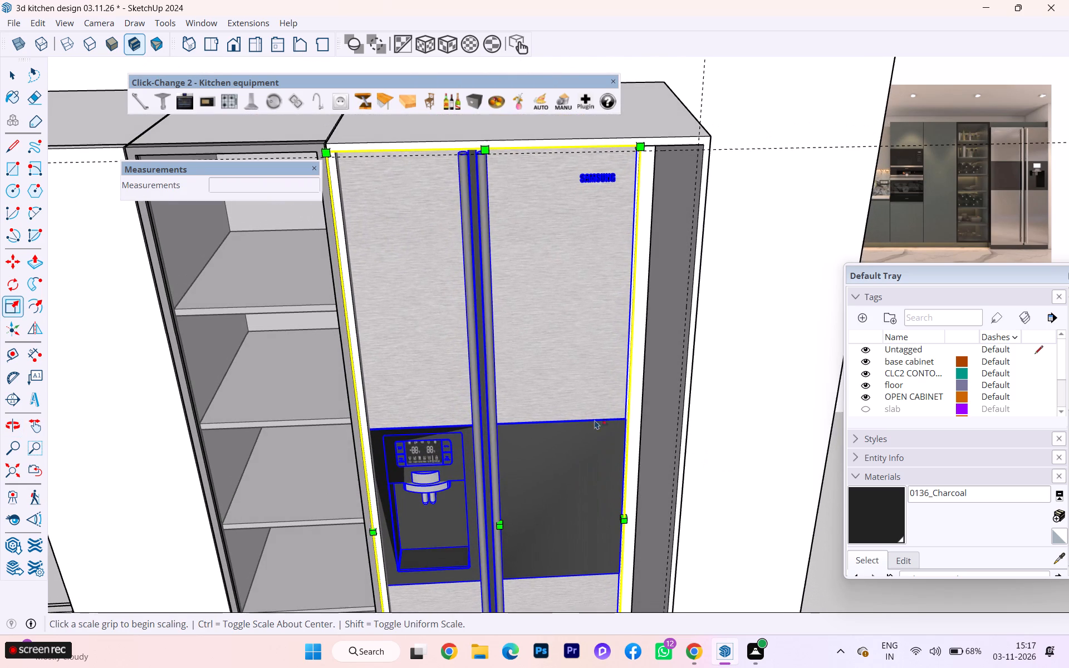
Place a vertical guide 0.5 inch in from the left panel's inner front edge, towards the fridge.
{"action": "key", "text": "t"}
{"action": "scroll", "coordinate": [342, 341], "scroll_direction": "up", "scroll_amount": 4}
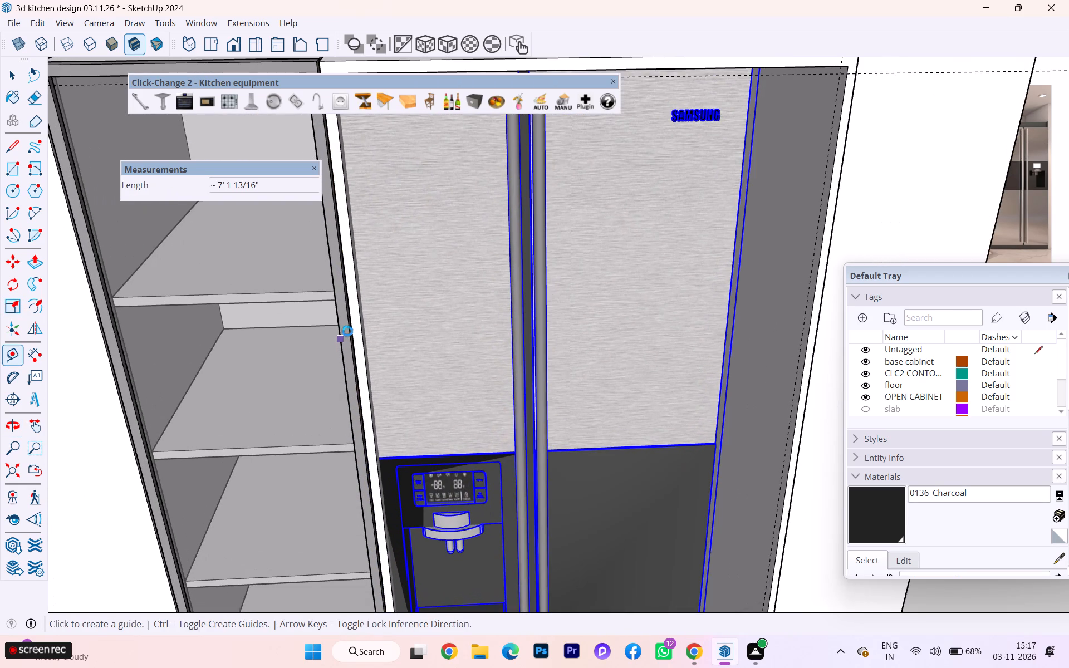
{"action": "scroll", "coordinate": [354, 322], "scroll_direction": "up", "scroll_amount": 3}
{"action": "scroll", "coordinate": [371, 335], "scroll_direction": "down", "scroll_amount": 1}
{"action": "scroll", "coordinate": [369, 335], "scroll_direction": "up", "scroll_amount": 1}
{"action": "scroll", "coordinate": [369, 335], "scroll_direction": "down", "scroll_amount": 1}
{"action": "scroll", "coordinate": [369, 335], "scroll_direction": "up", "scroll_amount": 1}
{"action": "scroll", "coordinate": [356, 334], "scroll_direction": "down", "scroll_amount": 5}
{"action": "scroll", "coordinate": [355, 334], "scroll_direction": "up", "scroll_amount": 1}
{"action": "scroll", "coordinate": [513, 365], "scroll_direction": "down", "scroll_amount": 6}
{"action": "scroll", "coordinate": [494, 383], "scroll_direction": "up", "scroll_amount": 1}
{"action": "scroll", "coordinate": [493, 384], "scroll_direction": "down", "scroll_amount": 1}
{"action": "scroll", "coordinate": [489, 384], "scroll_direction": "up", "scroll_amount": 1}
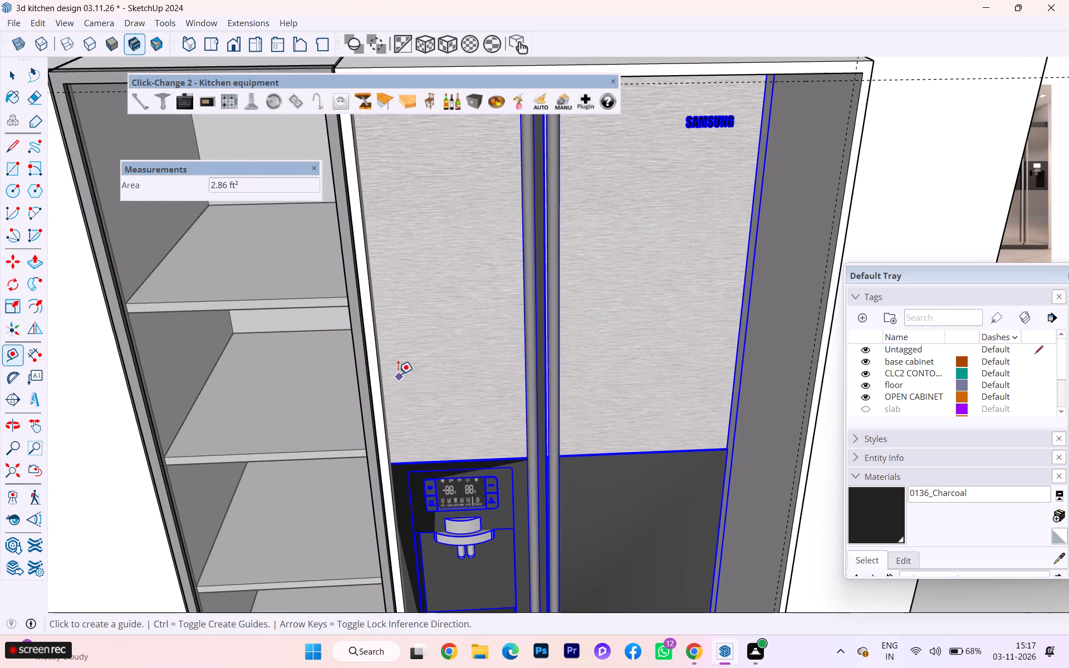
{"action": "scroll", "coordinate": [398, 373], "scroll_direction": "down", "scroll_amount": 3}
{"action": "scroll", "coordinate": [398, 373], "scroll_direction": "up", "scroll_amount": 1}
{"action": "scroll", "coordinate": [398, 372], "scroll_direction": "down", "scroll_amount": 4}
{"action": "scroll", "coordinate": [383, 195], "scroll_direction": "up", "scroll_amount": 1}
{"action": "scroll", "coordinate": [383, 195], "scroll_direction": "down", "scroll_amount": 2}
{"action": "scroll", "coordinate": [383, 195], "scroll_direction": "up", "scroll_amount": 2}
{"action": "scroll", "coordinate": [383, 195], "scroll_direction": "down", "scroll_amount": 1}
{"action": "scroll", "coordinate": [383, 195], "scroll_direction": "up", "scroll_amount": 9}
{"action": "scroll", "coordinate": [372, 232], "scroll_direction": "down", "scroll_amount": 3}
{"action": "scroll", "coordinate": [372, 232], "scroll_direction": "up", "scroll_amount": 2}
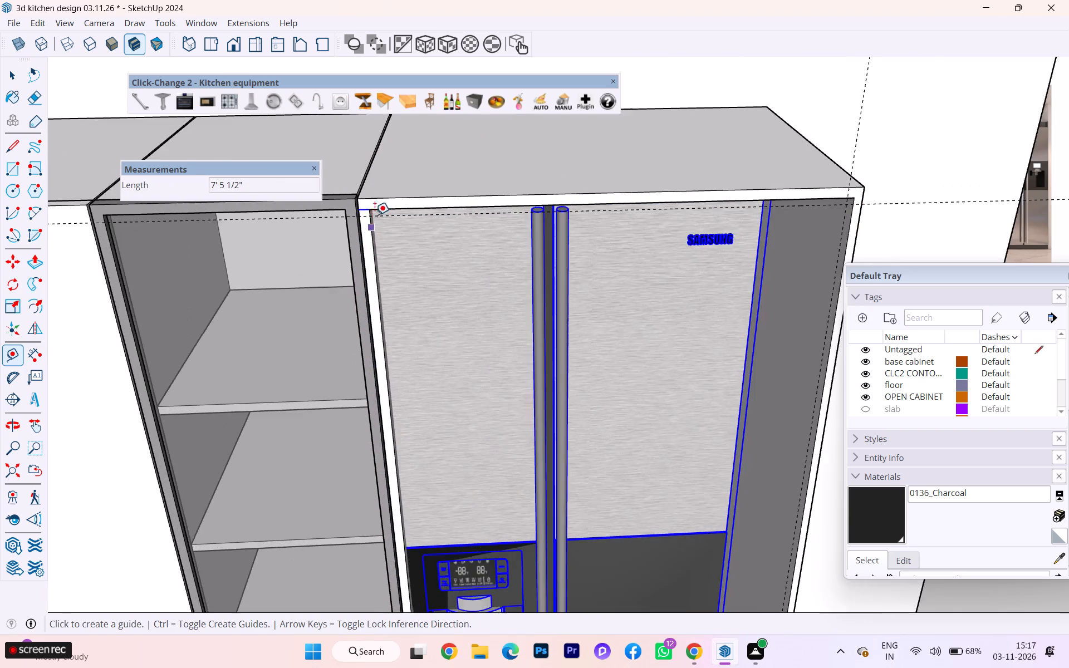
{"action": "scroll", "coordinate": [375, 215], "scroll_direction": "up", "scroll_amount": 2}
{"action": "scroll", "coordinate": [377, 212], "scroll_direction": "down", "scroll_amount": 3}
{"action": "scroll", "coordinate": [377, 212], "scroll_direction": "up", "scroll_amount": 7}
{"action": "scroll", "coordinate": [373, 215], "scroll_direction": "down", "scroll_amount": 2}
{"action": "scroll", "coordinate": [373, 215], "scroll_direction": "up", "scroll_amount": 4}
{"action": "left_click", "coordinate": [362, 232]}
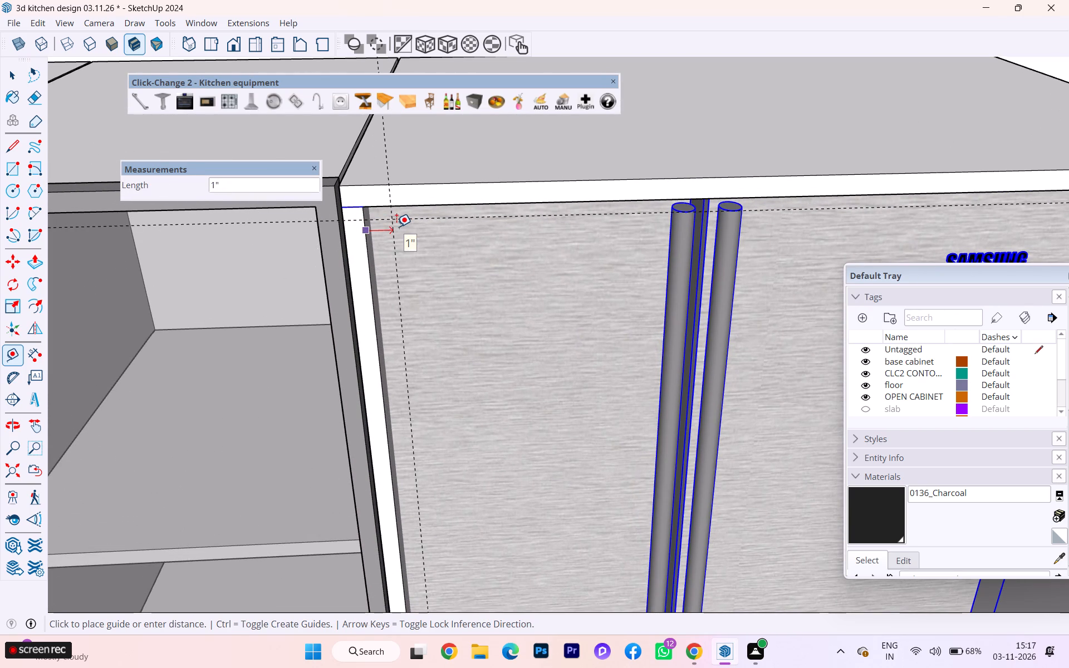
{"action": "type", "text": ".5"}
{"action": "key", "text": "Return"}
Scale the fridge's width by 1.14 from its outer side, towards the enclosure's end panel.
{"action": "scroll", "coordinate": [333, 119], "scroll_direction": "down", "scroll_amount": 3}
{"action": "scroll", "coordinate": [335, 121], "scroll_direction": "up", "scroll_amount": 2}
{"action": "scroll", "coordinate": [335, 122], "scroll_direction": "down", "scroll_amount": 3}
{"action": "scroll", "coordinate": [335, 122], "scroll_direction": "up", "scroll_amount": 1}
{"action": "scroll", "coordinate": [336, 124], "scroll_direction": "down", "scroll_amount": 2}
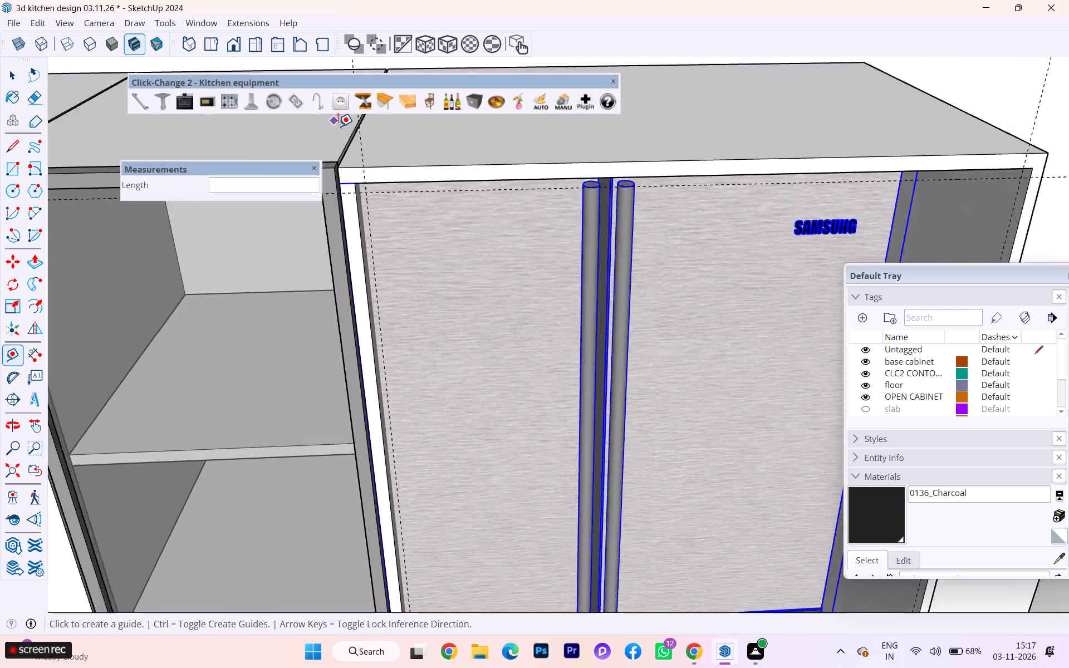
{"action": "scroll", "coordinate": [339, 126], "scroll_direction": "up", "scroll_amount": 1}
{"action": "scroll", "coordinate": [339, 126], "scroll_direction": "down", "scroll_amount": 5}
{"action": "scroll", "coordinate": [339, 126], "scroll_direction": "up", "scroll_amount": 1}
{"action": "scroll", "coordinate": [383, 227], "scroll_direction": "down", "scroll_amount": 1}
{"action": "scroll", "coordinate": [435, 273], "scroll_direction": "down", "scroll_amount": 8}
{"action": "scroll", "coordinate": [458, 256], "scroll_direction": "up", "scroll_amount": 1}
{"action": "scroll", "coordinate": [458, 256], "scroll_direction": "down", "scroll_amount": 3}
{"action": "scroll", "coordinate": [493, 470], "scroll_direction": "up", "scroll_amount": 2}
{"action": "scroll", "coordinate": [505, 460], "scroll_direction": "down", "scroll_amount": 2}
{"action": "scroll", "coordinate": [507, 458], "scroll_direction": "up", "scroll_amount": 3}
{"action": "scroll", "coordinate": [509, 456], "scroll_direction": "down", "scroll_amount": 1}
{"action": "scroll", "coordinate": [509, 456], "scroll_direction": "up", "scroll_amount": 1}
{"action": "scroll", "coordinate": [556, 425], "scroll_direction": "up", "scroll_amount": 4}
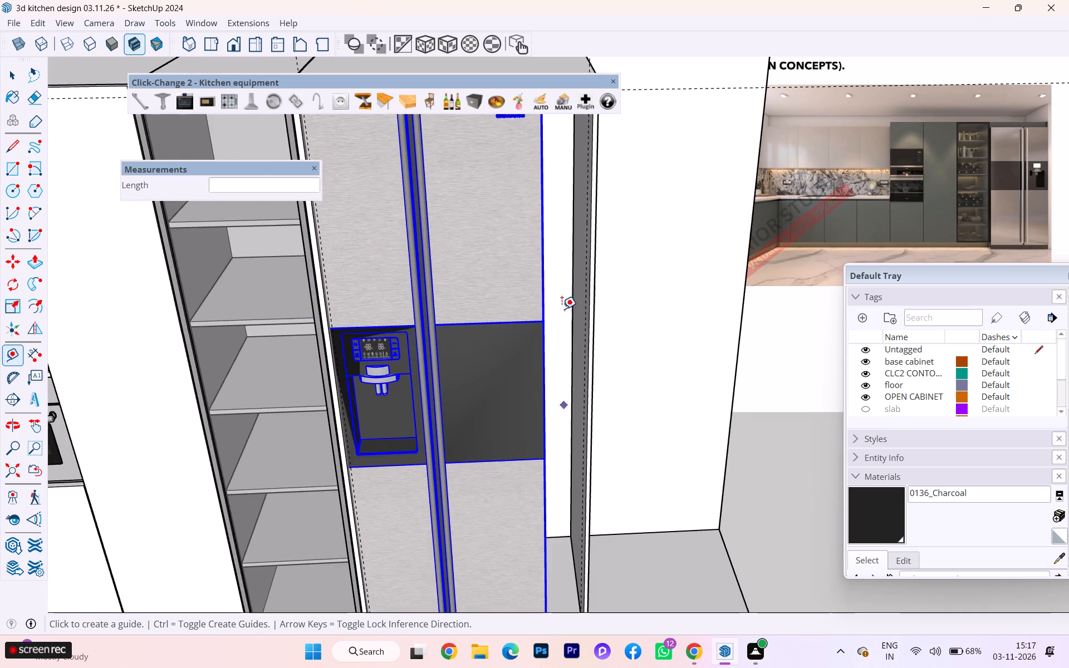
{"action": "scroll", "coordinate": [472, 131], "scroll_direction": "down", "scroll_amount": 6}
{"action": "scroll", "coordinate": [526, 327], "scroll_direction": "up", "scroll_amount": 2}
{"action": "scroll", "coordinate": [524, 329], "scroll_direction": "down", "scroll_amount": 3}
{"action": "key", "text": "s"}
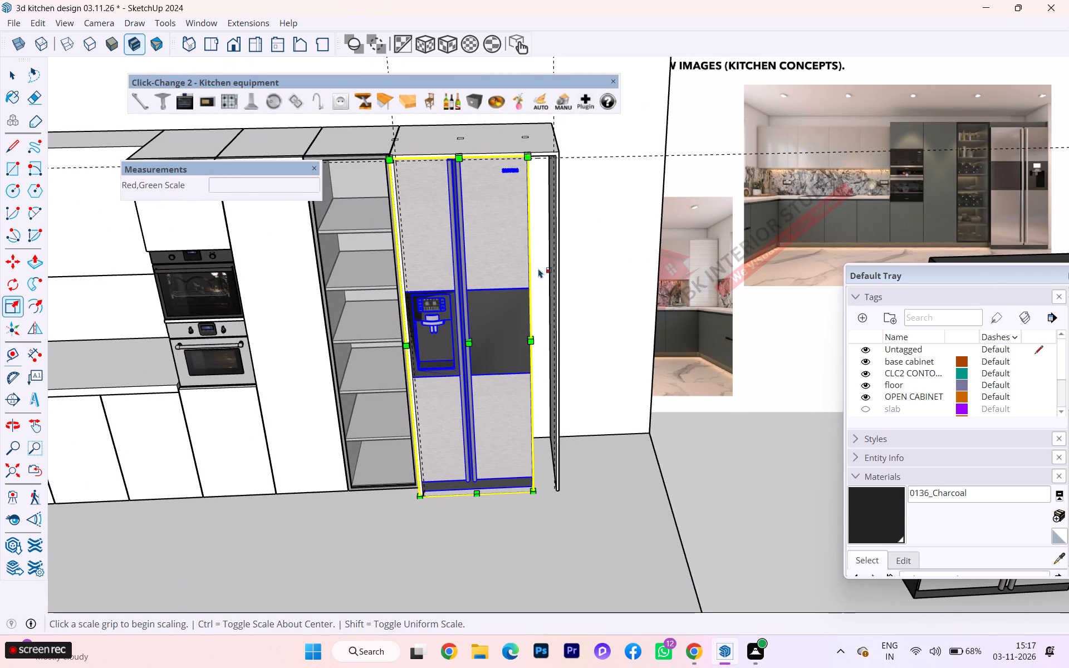
{"action": "scroll", "coordinate": [538, 268], "scroll_direction": "down", "scroll_amount": 1}
{"action": "middle_click_drag", "start_coordinate": [529, 269], "coordinate": [396, 302]}
{"action": "scroll", "coordinate": [514, 294], "scroll_direction": "up", "scroll_amount": 6}
{"action": "scroll", "coordinate": [549, 307], "scroll_direction": "down", "scroll_amount": 1}
{"action": "scroll", "coordinate": [550, 307], "scroll_direction": "up", "scroll_amount": 3}
{"action": "left_click", "coordinate": [564, 315]}
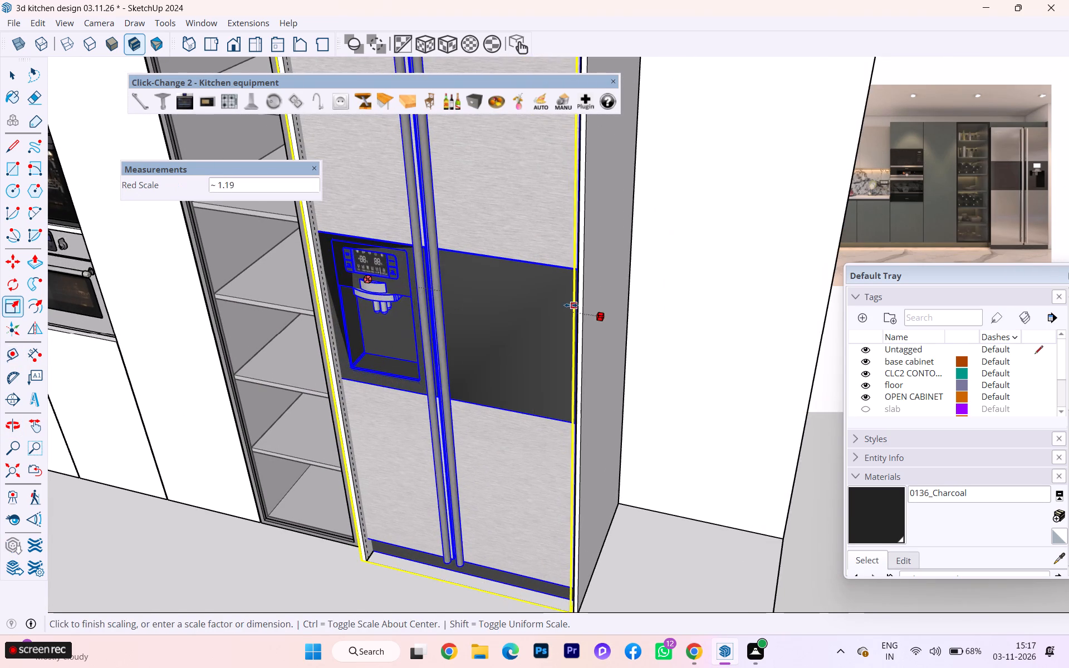
{"action": "scroll", "coordinate": [572, 288], "scroll_direction": "down", "scroll_amount": 7}
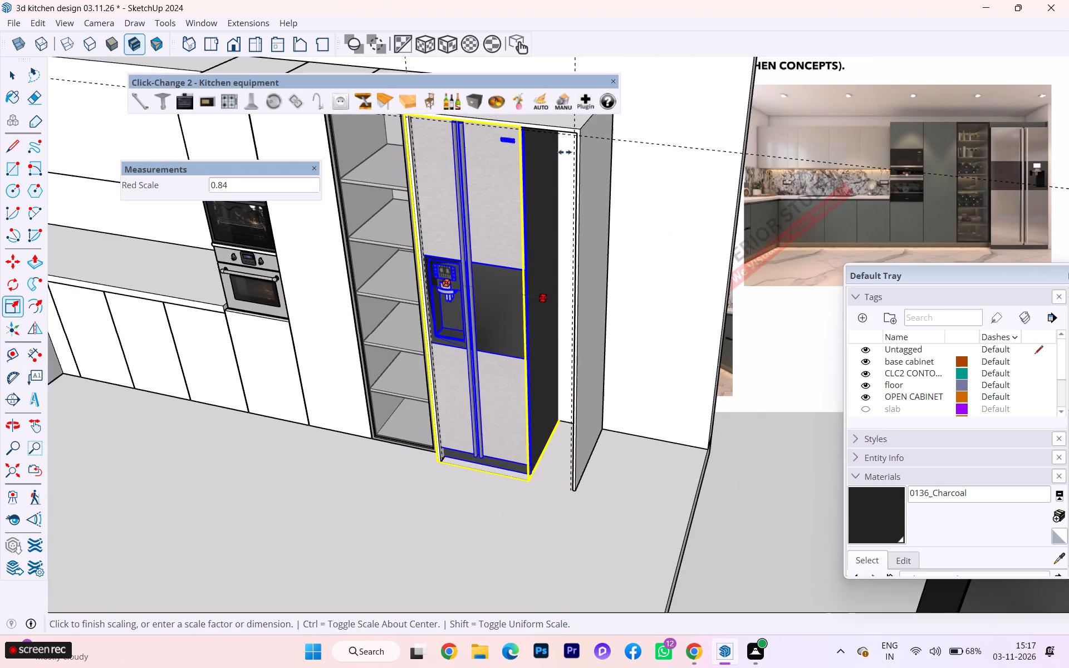
{"action": "scroll", "coordinate": [572, 124], "scroll_direction": "up", "scroll_amount": 5}
{"action": "scroll", "coordinate": [572, 124], "scroll_direction": "down", "scroll_amount": 5}
{"action": "scroll", "coordinate": [572, 124], "scroll_direction": "up", "scroll_amount": 4}
{"action": "scroll", "coordinate": [575, 129], "scroll_direction": "down", "scroll_amount": 2}
{"action": "scroll", "coordinate": [575, 129], "scroll_direction": "up", "scroll_amount": 4}
{"action": "scroll", "coordinate": [575, 129], "scroll_direction": "down", "scroll_amount": 2}
{"action": "scroll", "coordinate": [575, 129], "scroll_direction": "up", "scroll_amount": 1}
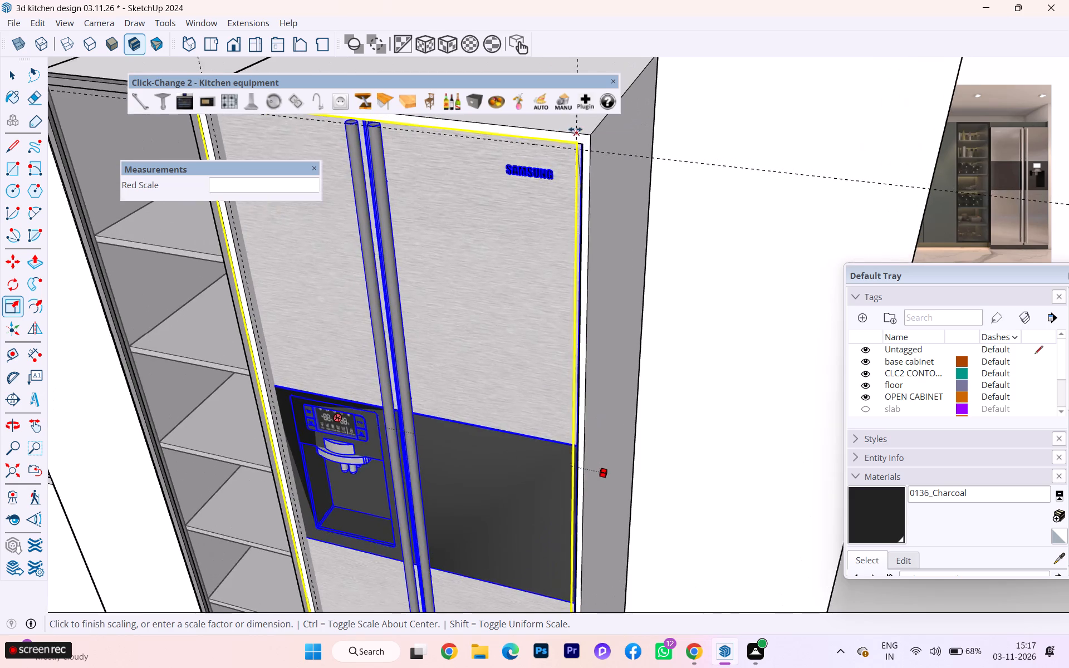
{"action": "scroll", "coordinate": [575, 129], "scroll_direction": "up", "scroll_amount": 1}
{"action": "scroll", "coordinate": [570, 137], "scroll_direction": "down", "scroll_amount": 2}
{"action": "scroll", "coordinate": [570, 137], "scroll_direction": "up", "scroll_amount": 3}
{"action": "scroll", "coordinate": [570, 140], "scroll_direction": "down", "scroll_amount": 1}
{"action": "scroll", "coordinate": [571, 141], "scroll_direction": "up", "scroll_amount": 2}
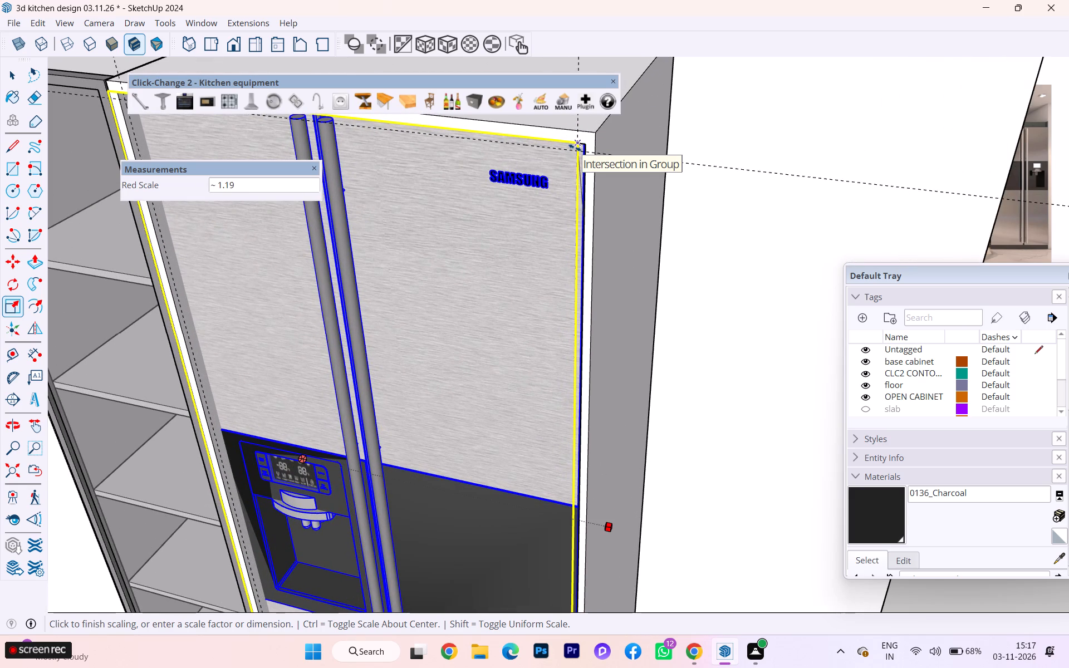
{"action": "scroll", "coordinate": [561, 141], "scroll_direction": "up", "scroll_amount": 5}
{"action": "scroll", "coordinate": [557, 156], "scroll_direction": "down", "scroll_amount": 2}
{"action": "scroll", "coordinate": [557, 158], "scroll_direction": "up", "scroll_amount": 3}
{"action": "middle_click_drag", "start_coordinate": [557, 158], "coordinate": [630, 168]}
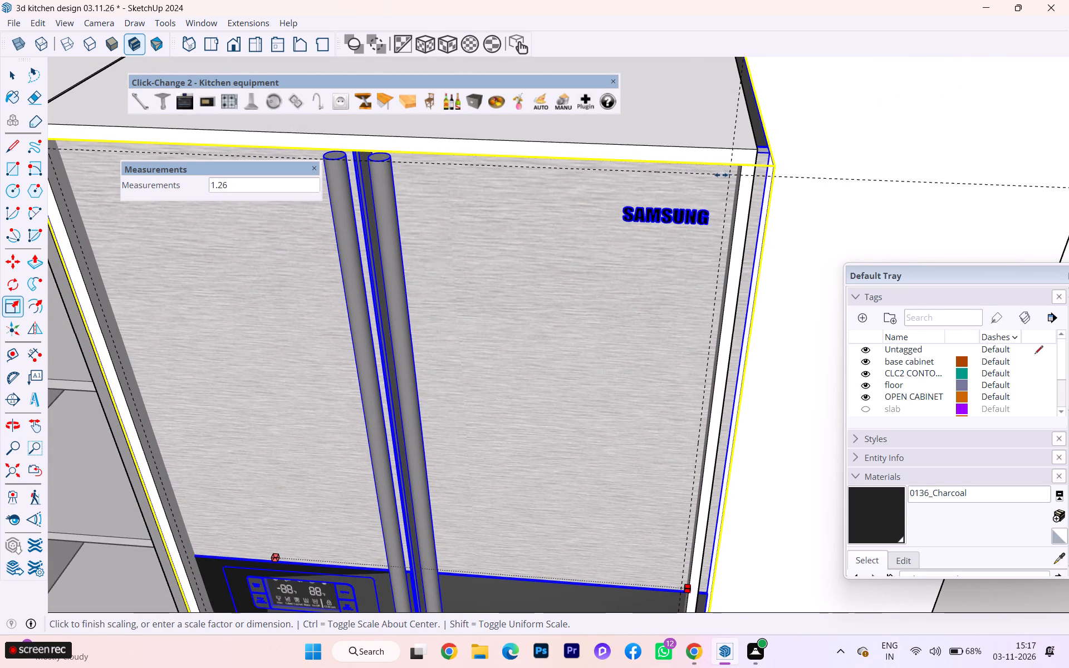
{"action": "left_click", "coordinate": [673, 177]}
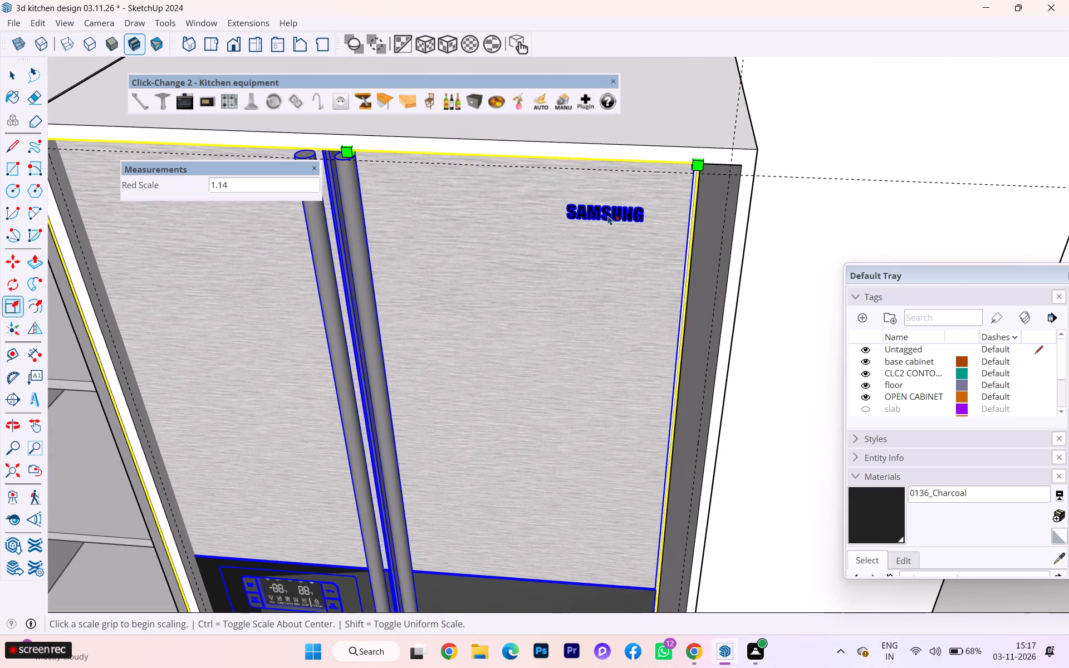
Scale the fridge's width again by about 1.05 so its outer side meets the vertical clearance guide at the end panel.
{"action": "middle_click_drag", "start_coordinate": [577, 222], "coordinate": [453, 233]}
{"action": "scroll", "coordinate": [511, 262], "scroll_direction": "down", "scroll_amount": 1}
{"action": "middle_click_drag", "start_coordinate": [521, 255], "coordinate": [531, 252]}
{"action": "scroll", "coordinate": [575, 218], "scroll_direction": "up", "scroll_amount": 1}
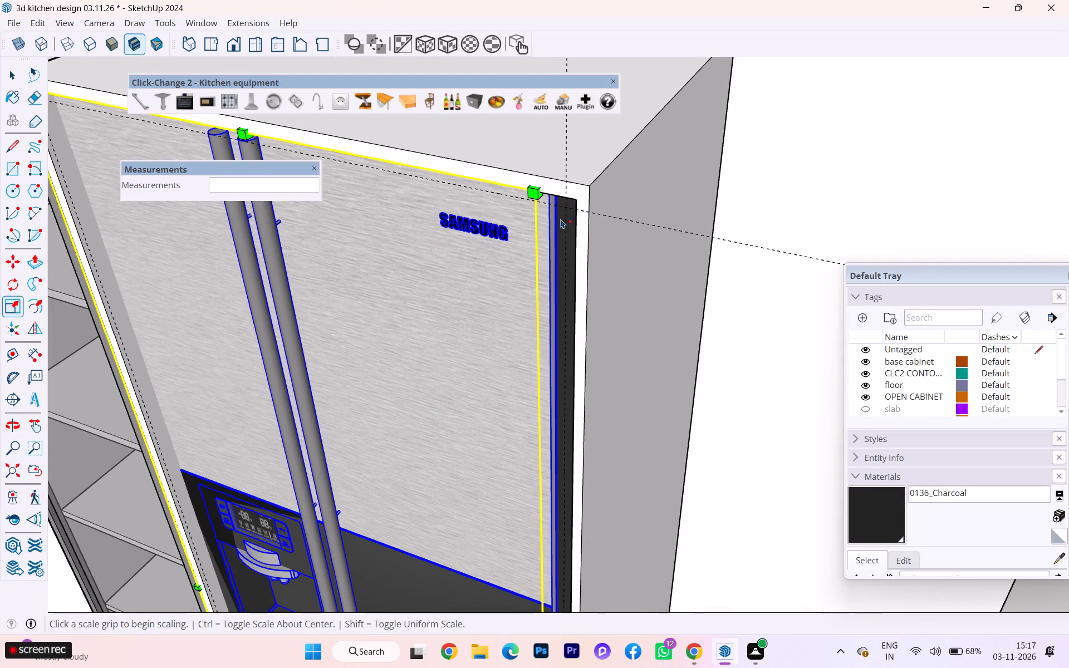
{"action": "left_click", "coordinate": [560, 219]}
{"action": "scroll", "coordinate": [557, 217], "scroll_direction": "up", "scroll_amount": 6}
{"action": "scroll", "coordinate": [553, 224], "scroll_direction": "down", "scroll_amount": 1}
{"action": "scroll", "coordinate": [552, 225], "scroll_direction": "up", "scroll_amount": 4}
{"action": "scroll", "coordinate": [556, 258], "scroll_direction": "down", "scroll_amount": 1}
{"action": "scroll", "coordinate": [556, 257], "scroll_direction": "up", "scroll_amount": 3}
{"action": "scroll", "coordinate": [558, 256], "scroll_direction": "down", "scroll_amount": 1}
{"action": "scroll", "coordinate": [558, 256], "scroll_direction": "up", "scroll_amount": 1}
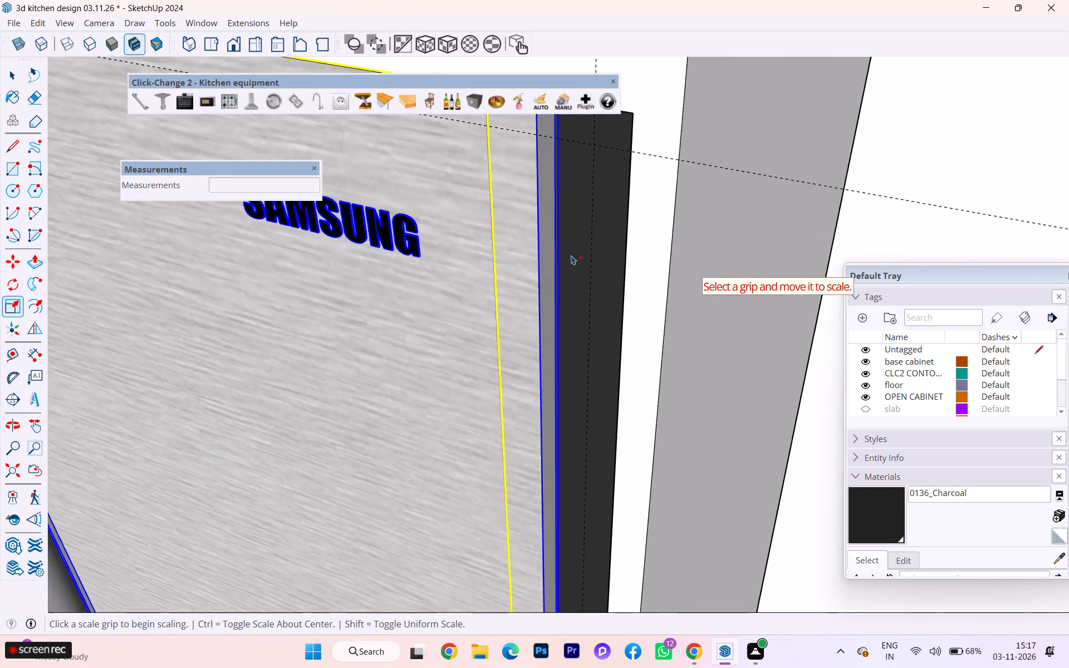
{"action": "scroll", "coordinate": [584, 258], "scroll_direction": "down", "scroll_amount": 3}
{"action": "scroll", "coordinate": [585, 258], "scroll_direction": "up", "scroll_amount": 1}
{"action": "scroll", "coordinate": [589, 256], "scroll_direction": "down", "scroll_amount": 1}
{"action": "middle_click_drag", "start_coordinate": [591, 255], "coordinate": [725, 230]}
{"action": "scroll", "coordinate": [522, 369], "scroll_direction": "down", "scroll_amount": 3}
{"action": "scroll", "coordinate": [513, 337], "scroll_direction": "up", "scroll_amount": 2}
{"action": "scroll", "coordinate": [486, 244], "scroll_direction": "down", "scroll_amount": 5}
{"action": "scroll", "coordinate": [498, 244], "scroll_direction": "up", "scroll_amount": 1}
{"action": "scroll", "coordinate": [498, 244], "scroll_direction": "down", "scroll_amount": 4}
{"action": "scroll", "coordinate": [478, 276], "scroll_direction": "up", "scroll_amount": 7}
{"action": "scroll", "coordinate": [479, 278], "scroll_direction": "down", "scroll_amount": 2}
{"action": "scroll", "coordinate": [480, 278], "scroll_direction": "up", "scroll_amount": 1}
{"action": "scroll", "coordinate": [480, 279], "scroll_direction": "down", "scroll_amount": 1}
{"action": "left_click", "coordinate": [529, 592]}
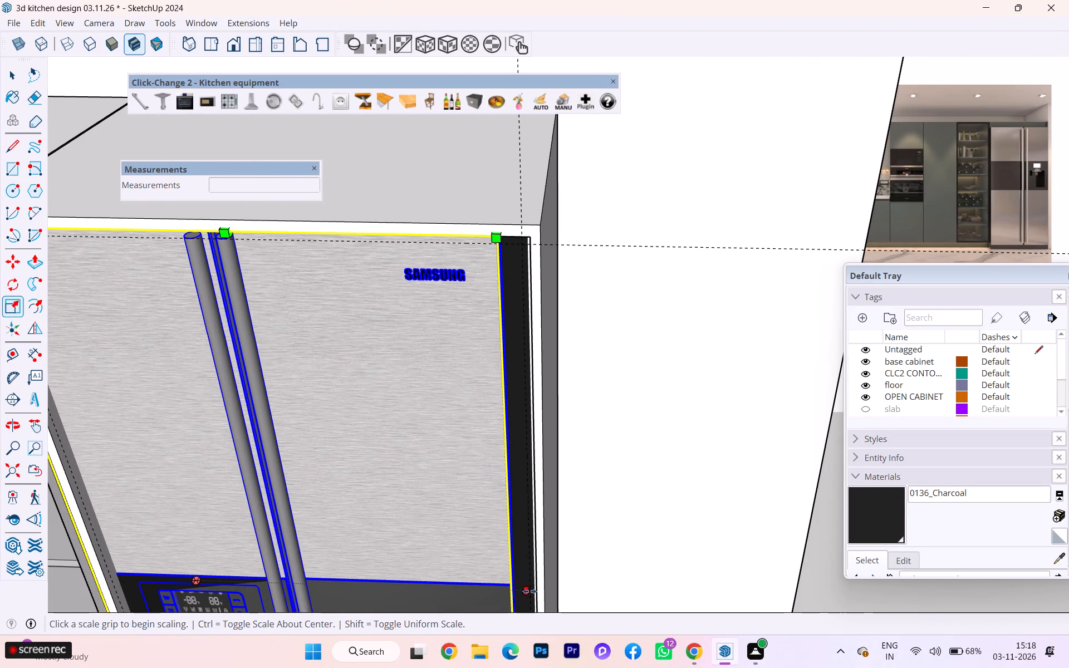
{"action": "left_click", "coordinate": [529, 560]}
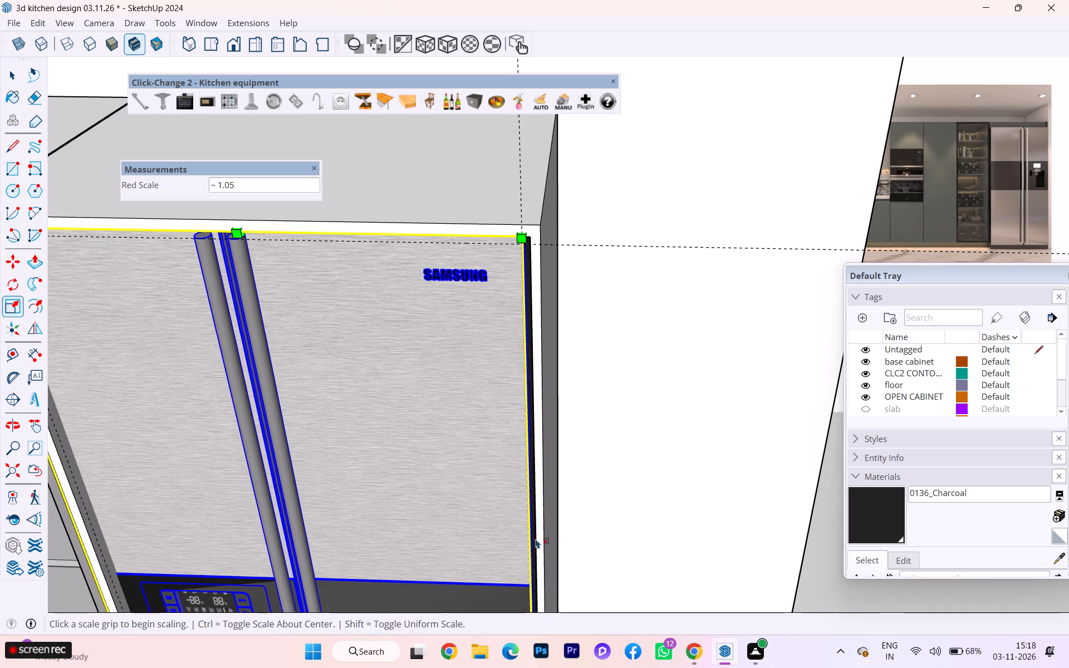
Show back edges and scale the fridge's height by about 0.99 down to the horizontal guide below the top panel.
{"action": "scroll", "coordinate": [596, 365], "scroll_direction": "down", "scroll_amount": 1}
{"action": "scroll", "coordinate": [596, 365], "scroll_direction": "up", "scroll_amount": 1}
{"action": "scroll", "coordinate": [596, 365], "scroll_direction": "down", "scroll_amount": 2}
{"action": "scroll", "coordinate": [597, 363], "scroll_direction": "up", "scroll_amount": 2}
{"action": "scroll", "coordinate": [598, 362], "scroll_direction": "down", "scroll_amount": 4}
{"action": "scroll", "coordinate": [357, 260], "scroll_direction": "up", "scroll_amount": 2}
{"action": "scroll", "coordinate": [357, 260], "scroll_direction": "down", "scroll_amount": 5}
{"action": "scroll", "coordinate": [357, 261], "scroll_direction": "up", "scroll_amount": 4}
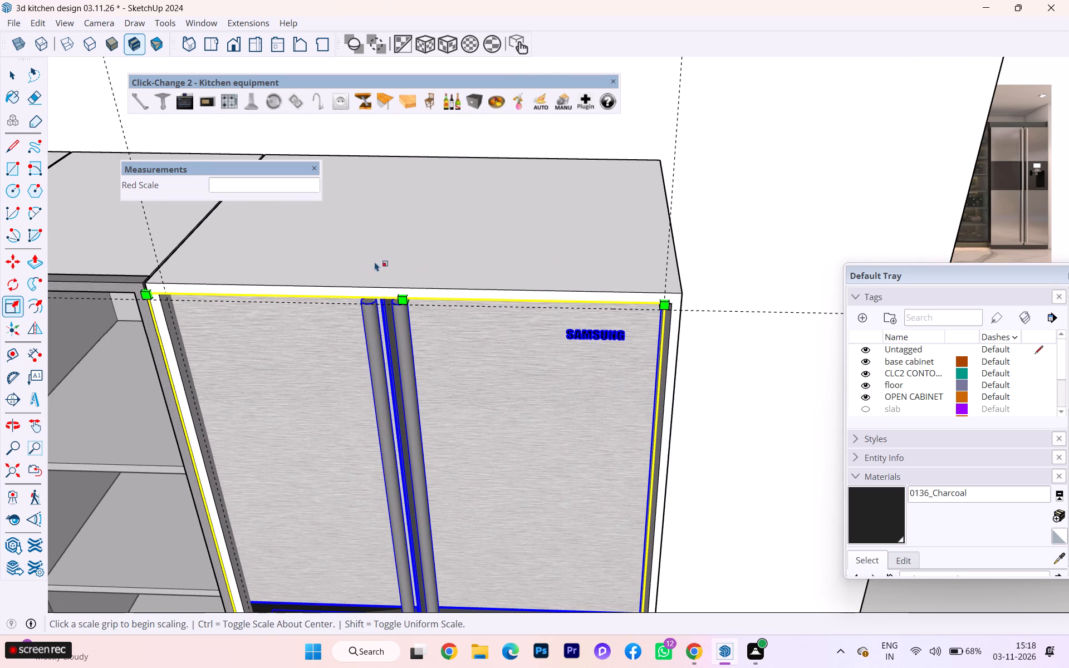
{"action": "key", "text": "k"}
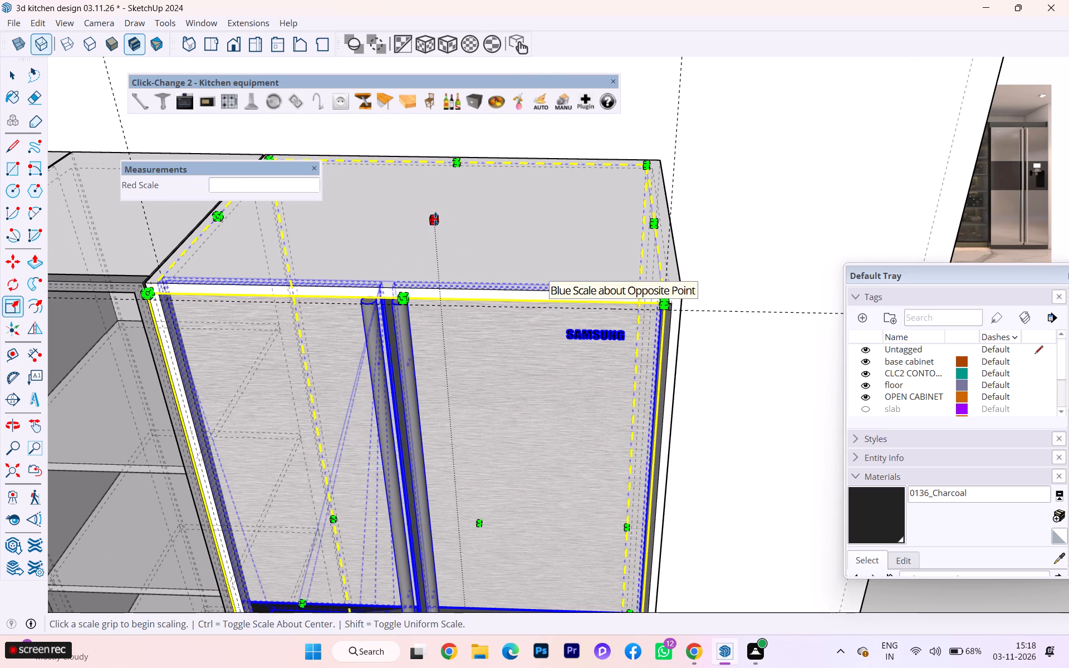
{"action": "left_click", "coordinate": [435, 219]}
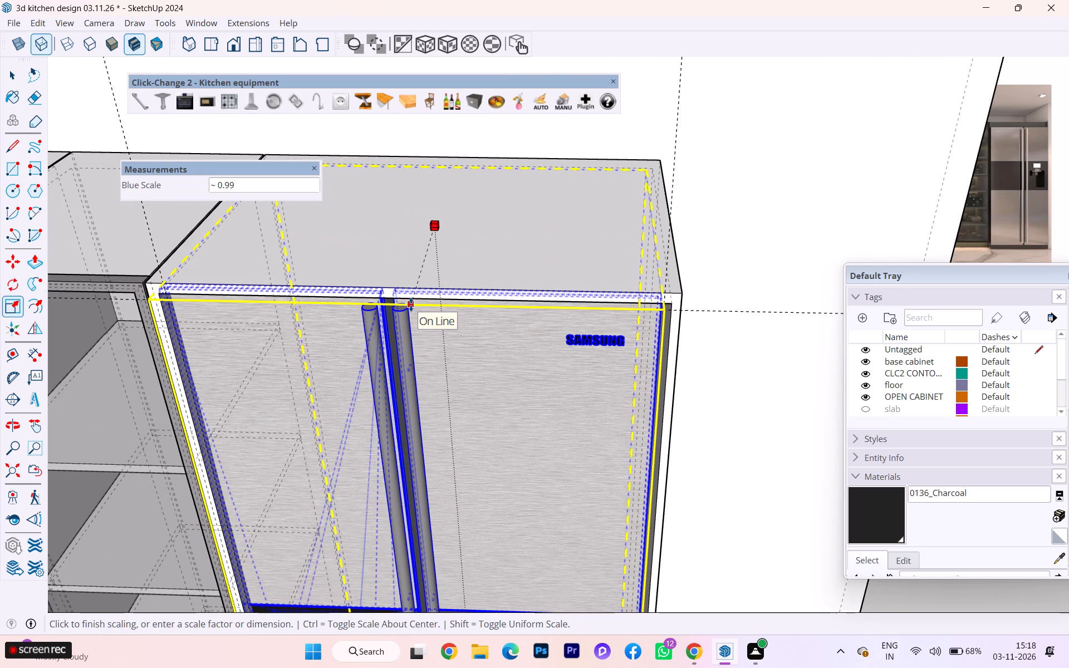
{"action": "left_click", "coordinate": [481, 307]}
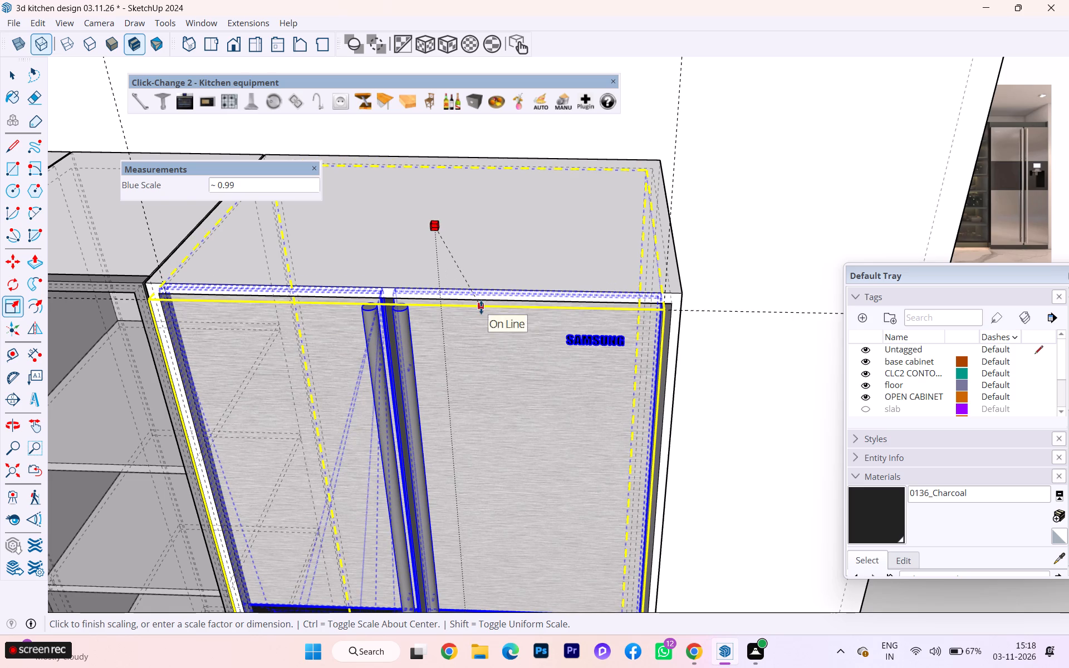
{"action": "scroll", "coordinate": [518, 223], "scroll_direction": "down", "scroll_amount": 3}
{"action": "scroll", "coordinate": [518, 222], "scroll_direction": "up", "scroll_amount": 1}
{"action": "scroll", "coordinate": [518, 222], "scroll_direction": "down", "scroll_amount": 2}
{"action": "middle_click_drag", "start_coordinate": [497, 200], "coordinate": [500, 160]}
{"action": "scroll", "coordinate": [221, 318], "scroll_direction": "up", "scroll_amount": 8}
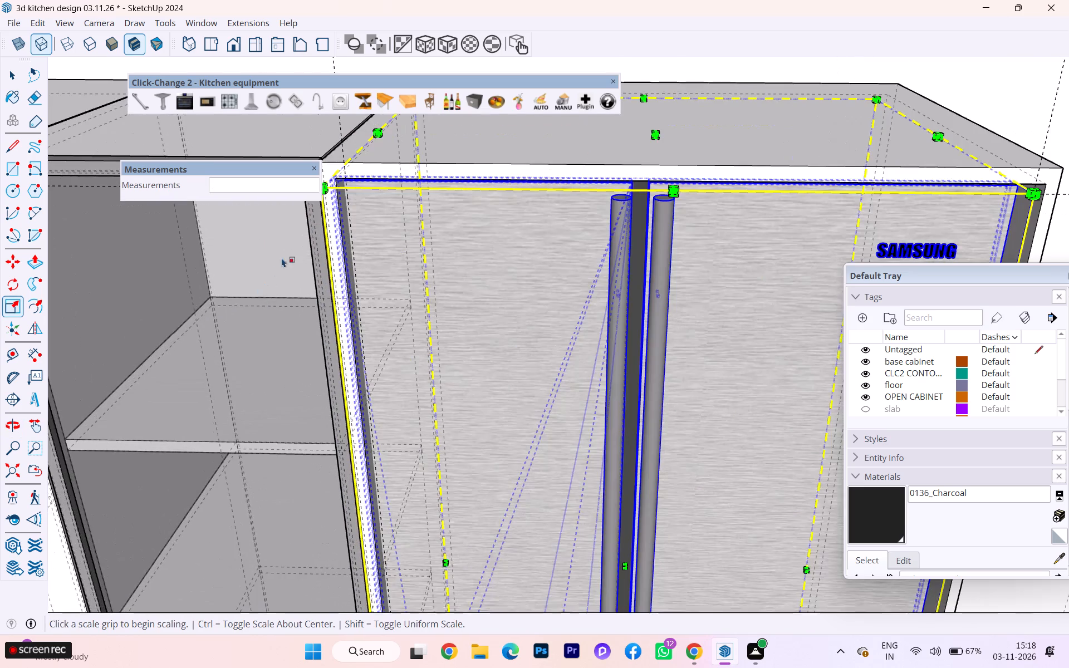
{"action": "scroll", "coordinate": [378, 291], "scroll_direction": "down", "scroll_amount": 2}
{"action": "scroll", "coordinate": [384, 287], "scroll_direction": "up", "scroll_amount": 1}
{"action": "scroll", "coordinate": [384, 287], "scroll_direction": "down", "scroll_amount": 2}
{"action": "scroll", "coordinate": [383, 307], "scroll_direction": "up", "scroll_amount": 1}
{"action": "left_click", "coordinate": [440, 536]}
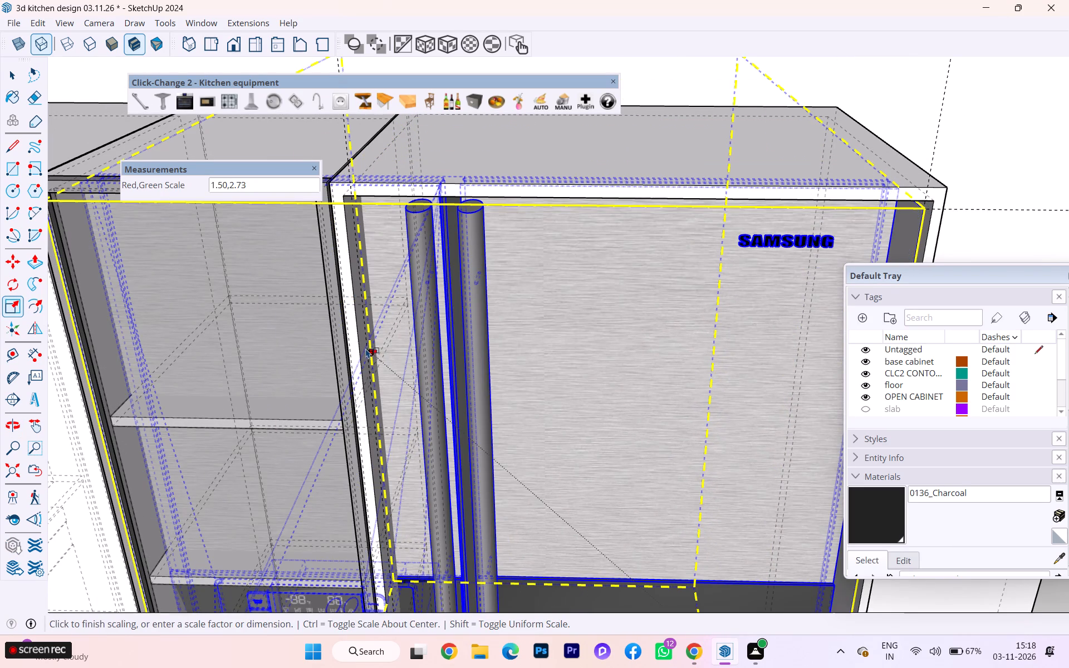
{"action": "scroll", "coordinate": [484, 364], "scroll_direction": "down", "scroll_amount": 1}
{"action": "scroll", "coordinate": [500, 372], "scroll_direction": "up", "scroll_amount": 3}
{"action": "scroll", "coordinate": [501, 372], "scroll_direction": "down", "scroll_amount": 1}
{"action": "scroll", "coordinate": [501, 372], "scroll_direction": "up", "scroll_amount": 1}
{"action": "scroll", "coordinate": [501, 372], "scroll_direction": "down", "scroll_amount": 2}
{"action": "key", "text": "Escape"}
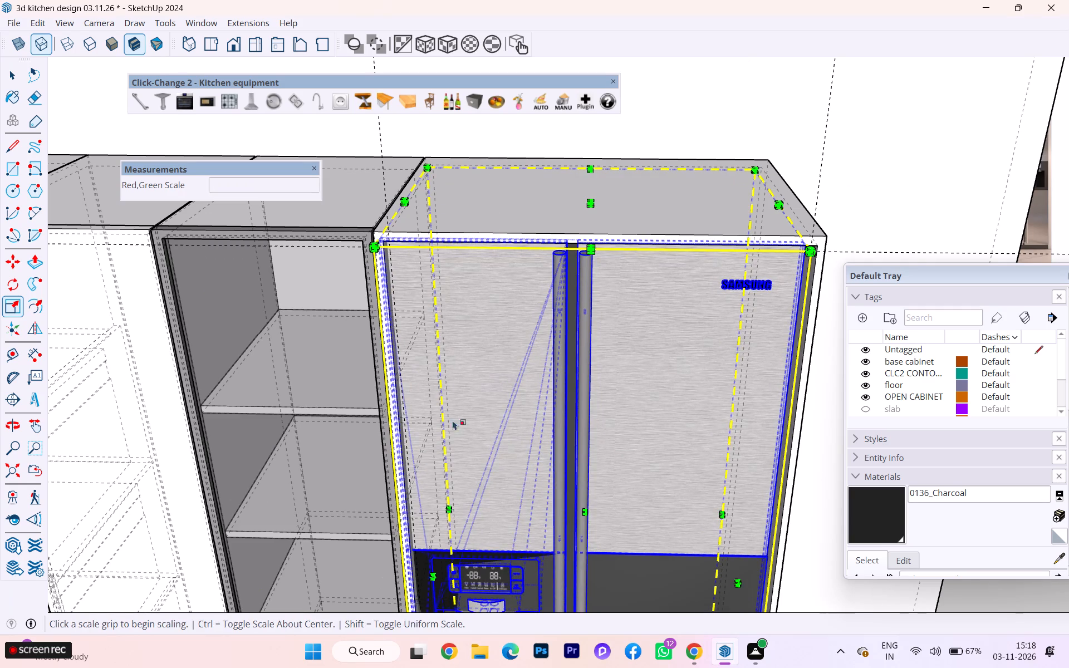
Scale the fridge's width by about 0.96 so the side next to the open shelf cabinet meets its vertical clearance guide.
{"action": "scroll", "coordinate": [548, 339], "scroll_direction": "down", "scroll_amount": 1}
{"action": "scroll", "coordinate": [549, 338], "scroll_direction": "up", "scroll_amount": 3}
{"action": "scroll", "coordinate": [556, 333], "scroll_direction": "down", "scroll_amount": 3}
{"action": "scroll", "coordinate": [556, 333], "scroll_direction": "up", "scroll_amount": 2}
{"action": "scroll", "coordinate": [556, 333], "scroll_direction": "down", "scroll_amount": 1}
{"action": "middle_click_drag", "start_coordinate": [494, 320], "coordinate": [597, 275]}
{"action": "scroll", "coordinate": [494, 320], "scroll_direction": "down", "scroll_amount": 1}
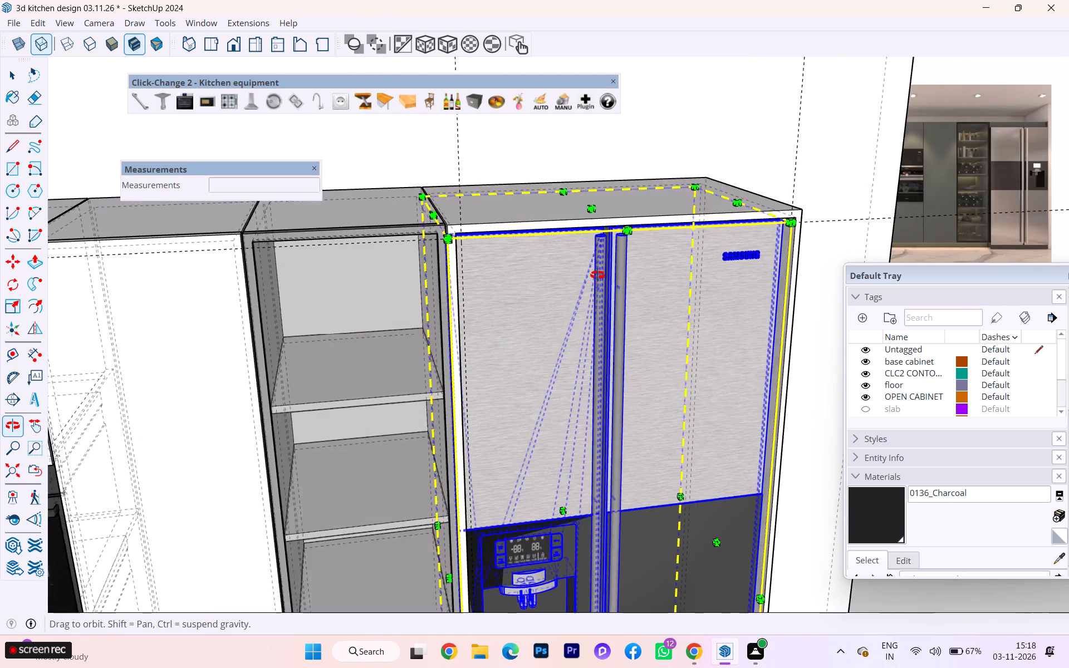
{"action": "middle_click_drag", "start_coordinate": [597, 275], "coordinate": [602, 275]}
{"action": "scroll", "coordinate": [437, 523], "scroll_direction": "down", "scroll_amount": 4}
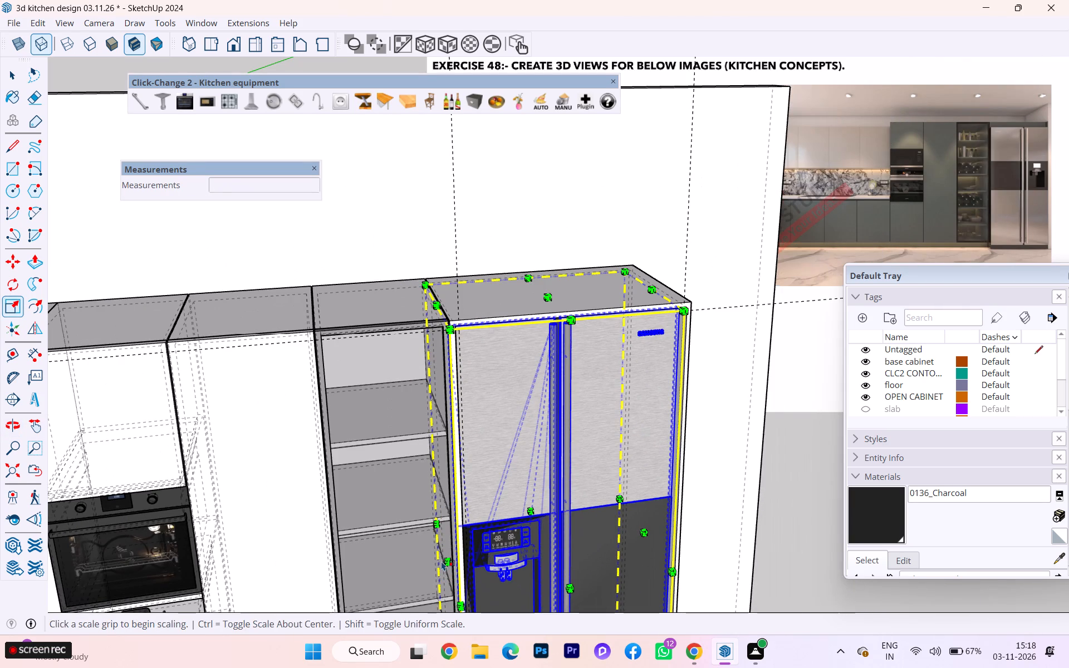
{"action": "left_click", "coordinate": [445, 564]}
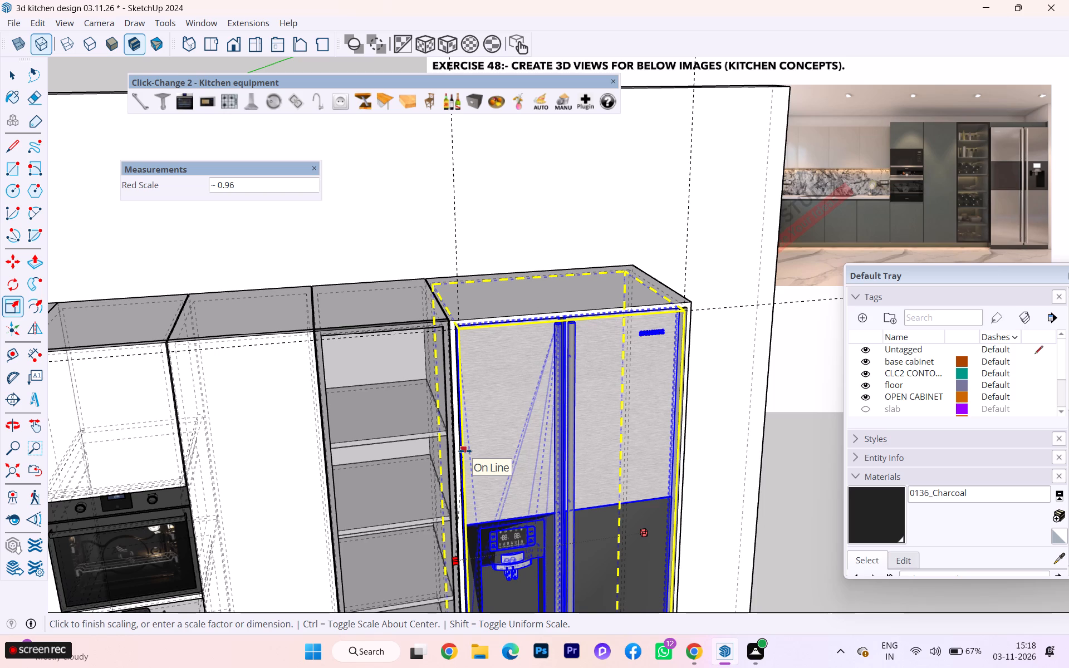
{"action": "left_click", "coordinate": [465, 451]}
Hide the back edges and deselect the resized fridge.
{"action": "scroll", "coordinate": [583, 308], "scroll_direction": "down", "scroll_amount": 3}
{"action": "scroll", "coordinate": [584, 308], "scroll_direction": "up", "scroll_amount": 1}
{"action": "scroll", "coordinate": [584, 308], "scroll_direction": "down", "scroll_amount": 1}
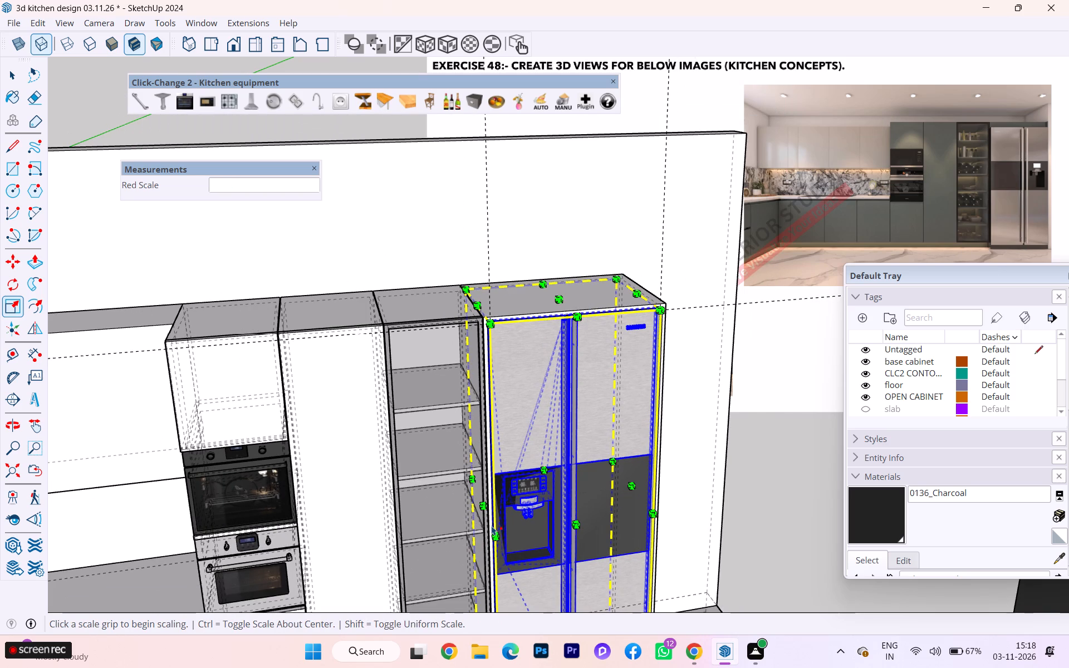
{"action": "left_click", "coordinate": [499, 530]}
{"action": "key", "text": "k"}
{"action": "scroll", "coordinate": [606, 483], "scroll_direction": "up", "scroll_amount": 5}
{"action": "scroll", "coordinate": [646, 330], "scroll_direction": "up", "scroll_amount": 3}
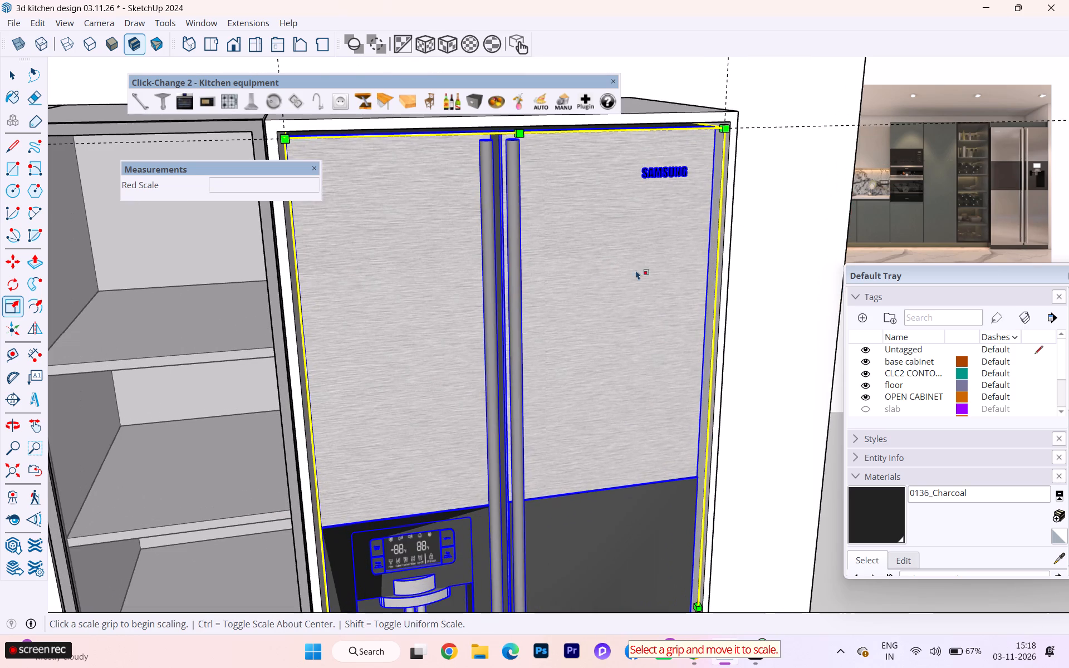
{"action": "middle_click_drag", "start_coordinate": [699, 205], "coordinate": [554, 159]}
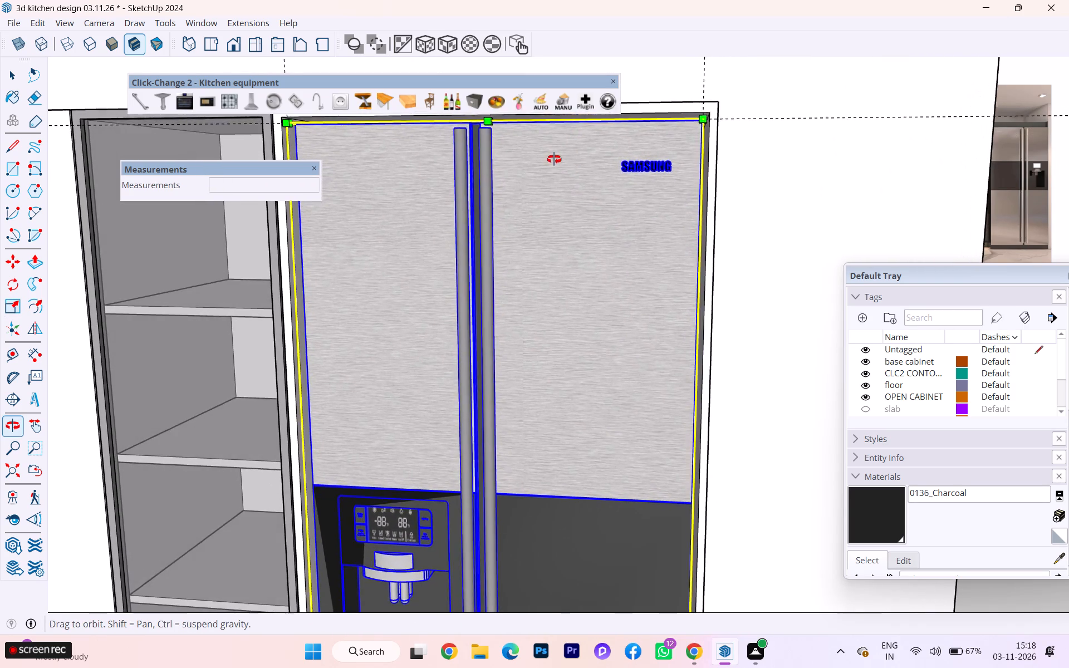
{"action": "middle_click_drag", "start_coordinate": [554, 159], "coordinate": [562, 195]}
{"action": "scroll", "coordinate": [341, 202], "scroll_direction": "down", "scroll_amount": 3}
{"action": "scroll", "coordinate": [332, 205], "scroll_direction": "up", "scroll_amount": 1}
{"action": "scroll", "coordinate": [332, 205], "scroll_direction": "down", "scroll_amount": 3}
{"action": "scroll", "coordinate": [357, 252], "scroll_direction": "down", "scroll_amount": 1}
{"action": "scroll", "coordinate": [358, 253], "scroll_direction": "up", "scroll_amount": 2}
{"action": "scroll", "coordinate": [362, 258], "scroll_direction": "down", "scroll_amount": 3}
{"action": "scroll", "coordinate": [409, 301], "scroll_direction": "up", "scroll_amount": 1}
{"action": "scroll", "coordinate": [408, 300], "scroll_direction": "down", "scroll_amount": 2}
{"action": "left_click", "coordinate": [15, 76]}
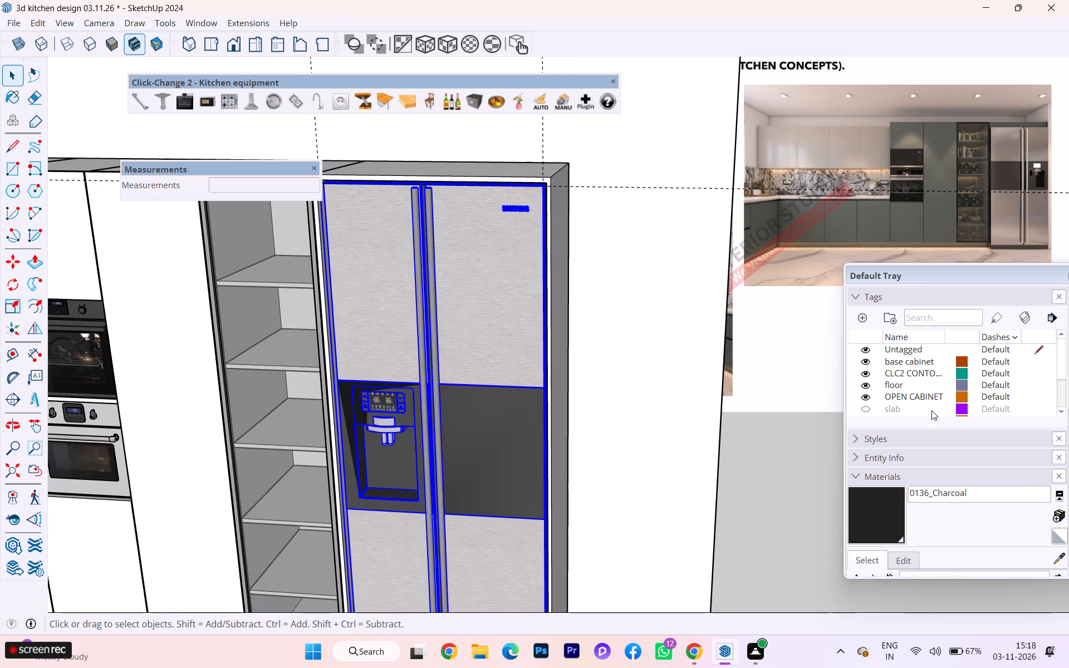
{"action": "left_click", "coordinate": [800, 421]}
Examine the fridge's fit in the enclosure from the front and along its base at the floor.
{"action": "scroll", "coordinate": [557, 393], "scroll_direction": "down", "scroll_amount": 3}
{"action": "scroll", "coordinate": [541, 360], "scroll_direction": "up", "scroll_amount": 1}
{"action": "scroll", "coordinate": [540, 358], "scroll_direction": "down", "scroll_amount": 2}
{"action": "middle_click_drag", "start_coordinate": [536, 352], "coordinate": [518, 248]}
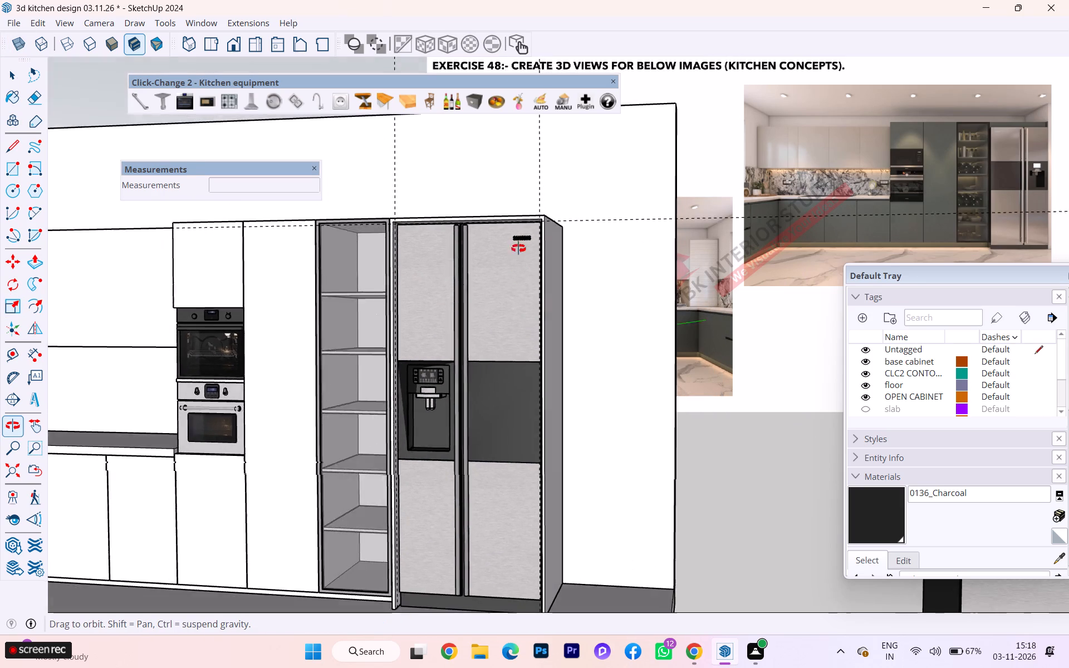
{"action": "middle_click_drag", "start_coordinate": [518, 248], "coordinate": [519, 222]}
{"action": "scroll", "coordinate": [352, 266], "scroll_direction": "down", "scroll_amount": 5}
{"action": "scroll", "coordinate": [367, 302], "scroll_direction": "up", "scroll_amount": 1}
{"action": "middle_click_drag", "start_coordinate": [442, 452], "coordinate": [435, 457]}
{"action": "scroll", "coordinate": [428, 483], "scroll_direction": "up", "scroll_amount": 2}
{"action": "scroll", "coordinate": [425, 492], "scroll_direction": "down", "scroll_amount": 1}
{"action": "scroll", "coordinate": [425, 494], "scroll_direction": "up", "scroll_amount": 3}
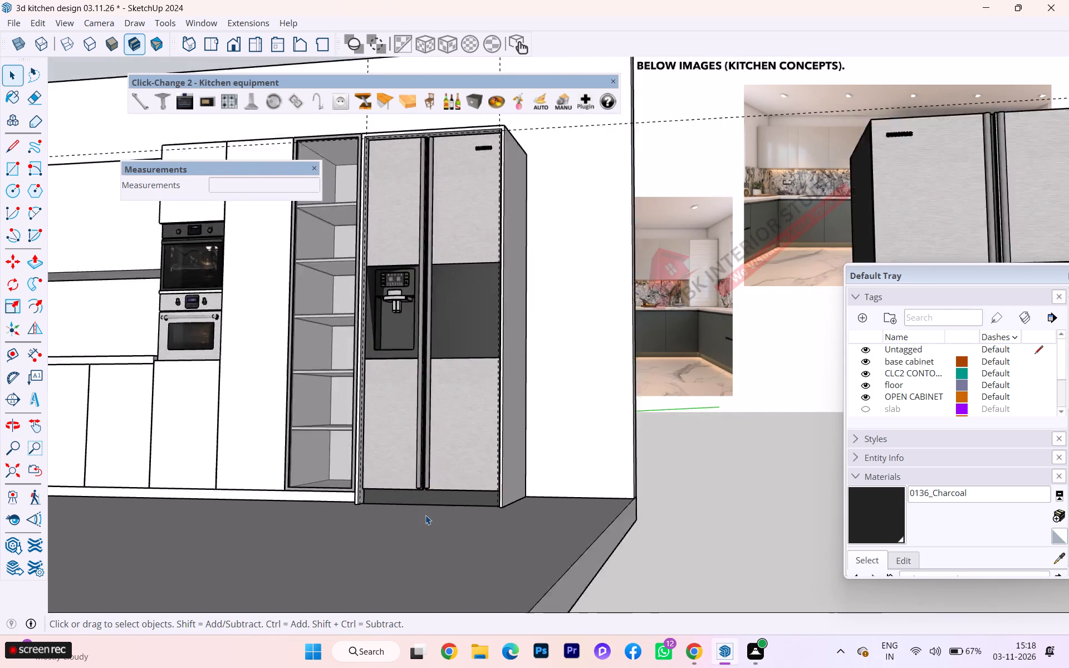
{"action": "scroll", "coordinate": [425, 515], "scroll_direction": "up", "scroll_amount": 2}
{"action": "scroll", "coordinate": [425, 517], "scroll_direction": "down", "scroll_amount": 2}
{"action": "scroll", "coordinate": [425, 518], "scroll_direction": "up", "scroll_amount": 3}
{"action": "scroll", "coordinate": [485, 503], "scroll_direction": "down", "scroll_amount": 1}
{"action": "scroll", "coordinate": [485, 503], "scroll_direction": "up", "scroll_amount": 3}
{"action": "scroll", "coordinate": [485, 503], "scroll_direction": "down", "scroll_amount": 2}
{"action": "scroll", "coordinate": [485, 503], "scroll_direction": "up", "scroll_amount": 2}
{"action": "scroll", "coordinate": [488, 491], "scroll_direction": "down", "scroll_amount": 2}
{"action": "middle_click_drag", "start_coordinate": [489, 490], "coordinate": [678, 547]}
{"action": "scroll", "coordinate": [612, 505], "scroll_direction": "down", "scroll_amount": 1}
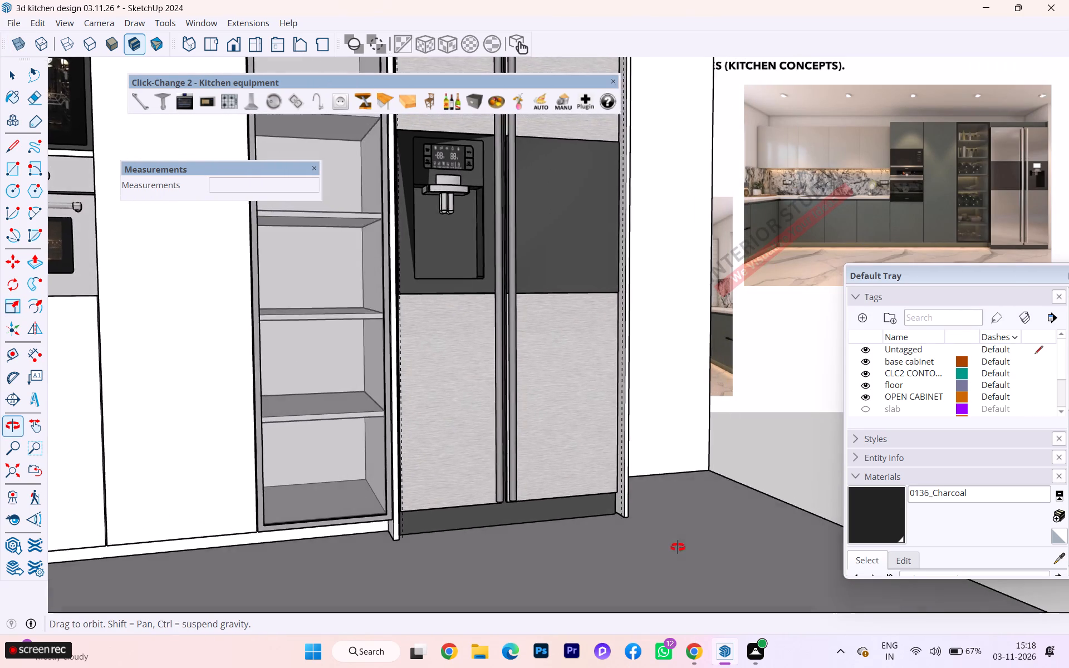
Move the fridge forward by its lower front base corner to the front edge of the side panel next to the open shelf cabinet.
{"action": "middle_click_drag", "start_coordinate": [678, 547], "coordinate": [701, 594]}
{"action": "scroll", "coordinate": [507, 584], "scroll_direction": "up", "scroll_amount": 3}
{"action": "scroll", "coordinate": [488, 584], "scroll_direction": "down", "scroll_amount": 1}
{"action": "scroll", "coordinate": [486, 584], "scroll_direction": "up", "scroll_amount": 3}
{"action": "scroll", "coordinate": [429, 539], "scroll_direction": "up", "scroll_amount": 2}
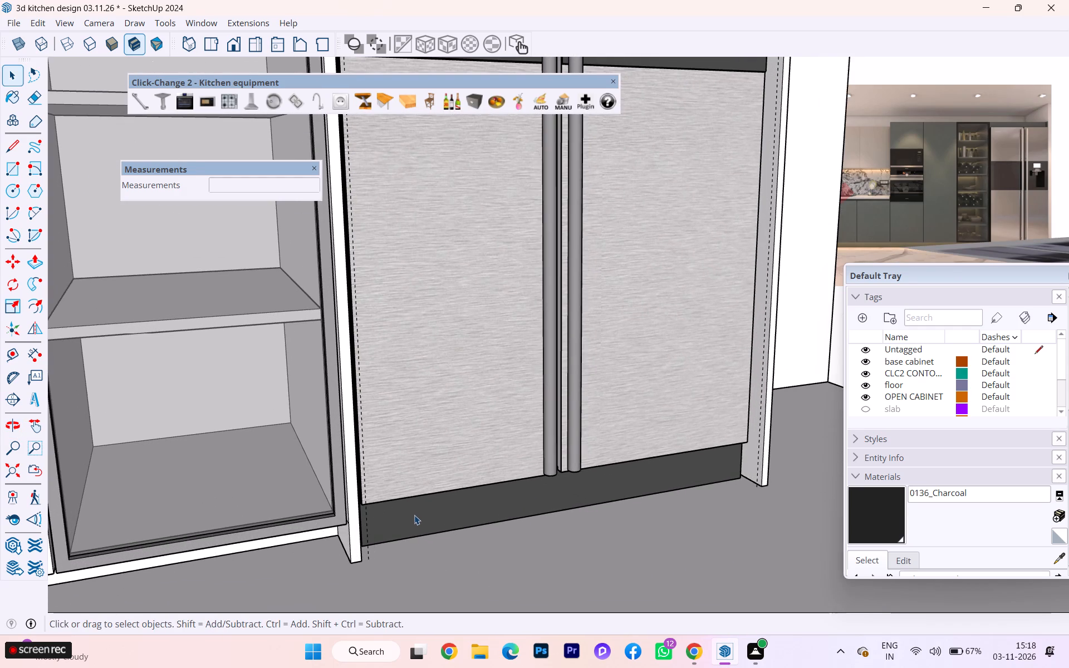
{"action": "left_click", "coordinate": [414, 514]}
{"action": "scroll", "coordinate": [374, 554], "scroll_direction": "up", "scroll_amount": 1}
{"action": "scroll", "coordinate": [374, 554], "scroll_direction": "down", "scroll_amount": 1}
{"action": "scroll", "coordinate": [374, 554], "scroll_direction": "up", "scroll_amount": 3}
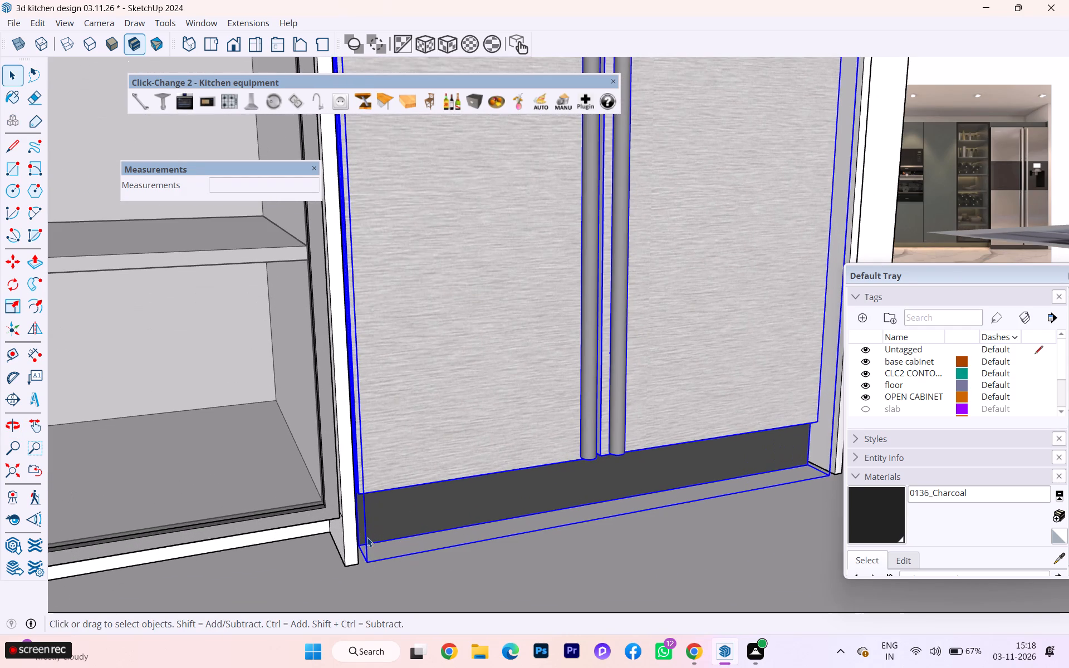
{"action": "key", "text": "m"}
{"action": "scroll", "coordinate": [359, 539], "scroll_direction": "up", "scroll_amount": 3}
{"action": "scroll", "coordinate": [358, 540], "scroll_direction": "down", "scroll_amount": 1}
{"action": "scroll", "coordinate": [358, 540], "scroll_direction": "up", "scroll_amount": 1}
{"action": "scroll", "coordinate": [358, 540], "scroll_direction": "down", "scroll_amount": 5}
{"action": "scroll", "coordinate": [358, 540], "scroll_direction": "up", "scroll_amount": 5}
{"action": "left_click", "coordinate": [361, 547]}
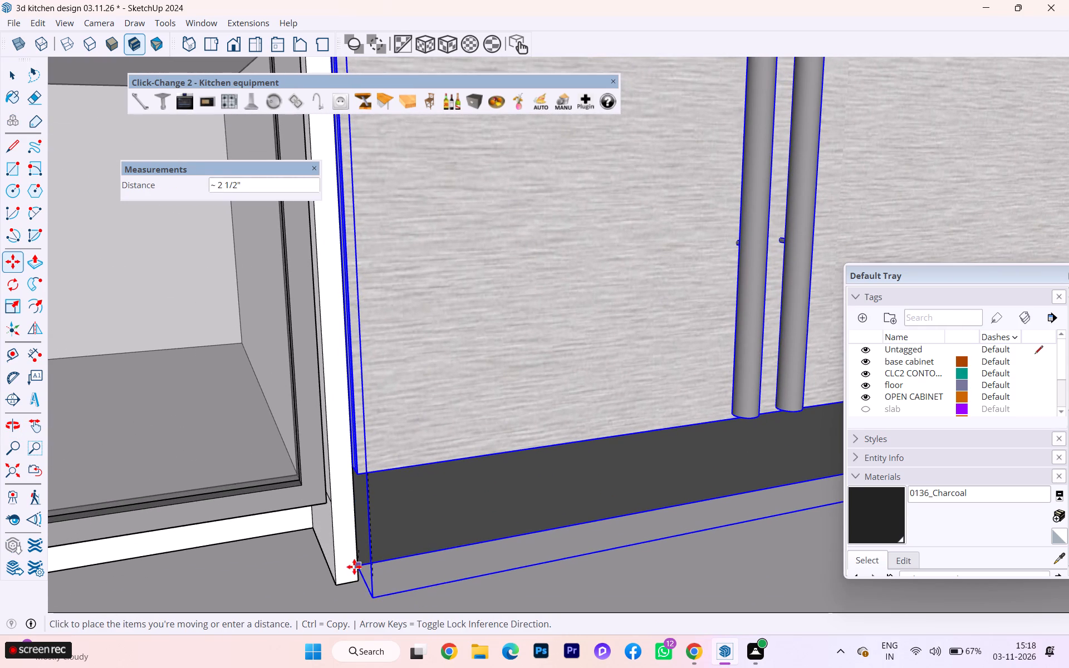
{"action": "left_click", "coordinate": [357, 577]}
Shift the fridge sideways about 3/8 inch by its base corner toward the vertical clearance guide on the outer side panel.
{"action": "scroll", "coordinate": [488, 406], "scroll_direction": "down", "scroll_amount": 1}
{"action": "scroll", "coordinate": [488, 406], "scroll_direction": "up", "scroll_amount": 4}
{"action": "scroll", "coordinate": [489, 405], "scroll_direction": "down", "scroll_amount": 1}
{"action": "scroll", "coordinate": [491, 402], "scroll_direction": "up", "scroll_amount": 5}
{"action": "scroll", "coordinate": [491, 397], "scroll_direction": "down", "scroll_amount": 2}
{"action": "scroll", "coordinate": [504, 362], "scroll_direction": "up", "scroll_amount": 1}
{"action": "scroll", "coordinate": [504, 362], "scroll_direction": "down", "scroll_amount": 3}
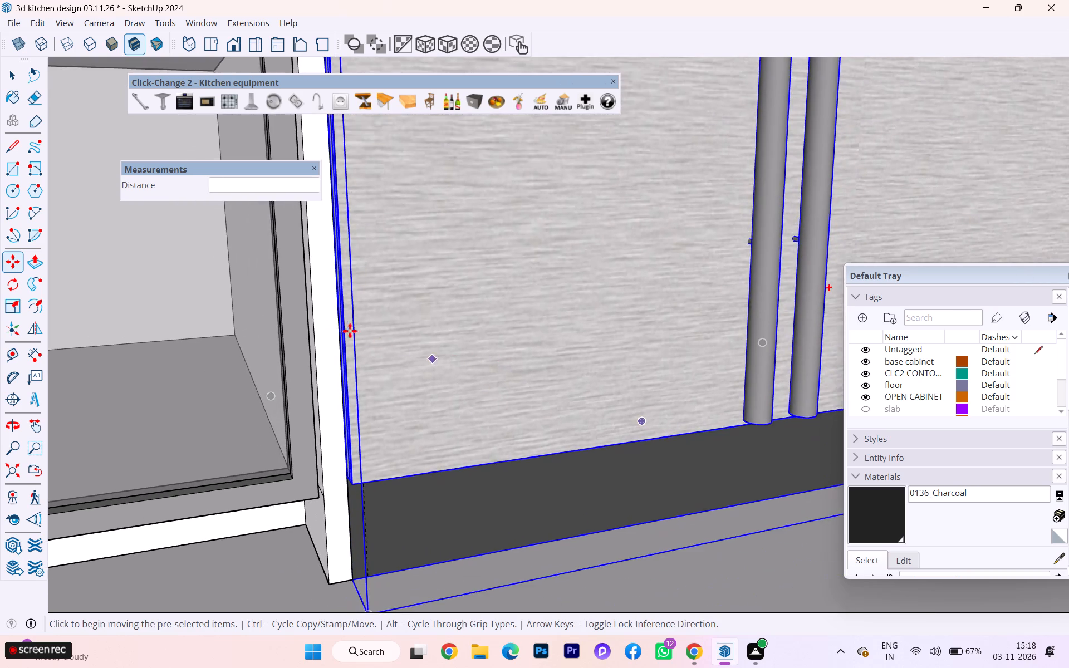
{"action": "scroll", "coordinate": [336, 324], "scroll_direction": "down", "scroll_amount": 2}
{"action": "scroll", "coordinate": [336, 324], "scroll_direction": "up", "scroll_amount": 3}
{"action": "scroll", "coordinate": [336, 324], "scroll_direction": "down", "scroll_amount": 3}
{"action": "scroll", "coordinate": [336, 324], "scroll_direction": "up", "scroll_amount": 3}
{"action": "scroll", "coordinate": [336, 324], "scroll_direction": "down", "scroll_amount": 1}
{"action": "scroll", "coordinate": [336, 324], "scroll_direction": "up", "scroll_amount": 6}
{"action": "scroll", "coordinate": [437, 337], "scroll_direction": "down", "scroll_amount": 2}
{"action": "scroll", "coordinate": [452, 340], "scroll_direction": "up", "scroll_amount": 1}
{"action": "scroll", "coordinate": [455, 341], "scroll_direction": "down", "scroll_amount": 3}
{"action": "scroll", "coordinate": [325, 337], "scroll_direction": "down", "scroll_amount": 1}
{"action": "scroll", "coordinate": [325, 337], "scroll_direction": "up", "scroll_amount": 3}
{"action": "scroll", "coordinate": [325, 337], "scroll_direction": "down", "scroll_amount": 2}
{"action": "scroll", "coordinate": [325, 337], "scroll_direction": "up", "scroll_amount": 8}
{"action": "scroll", "coordinate": [325, 337], "scroll_direction": "down", "scroll_amount": 5}
{"action": "scroll", "coordinate": [539, 303], "scroll_direction": "up", "scroll_amount": 1}
{"action": "scroll", "coordinate": [539, 303], "scroll_direction": "down", "scroll_amount": 3}
{"action": "middle_click_drag", "start_coordinate": [525, 315], "coordinate": [226, 423]}
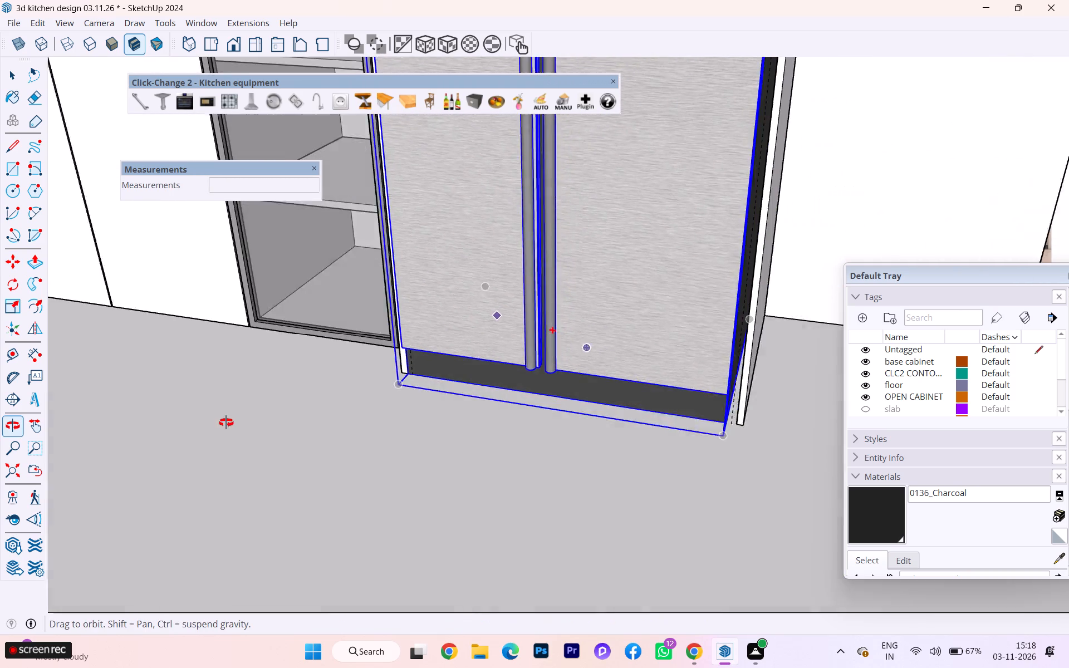
{"action": "middle_click_drag", "start_coordinate": [226, 423], "coordinate": [204, 425]}
{"action": "scroll", "coordinate": [555, 384], "scroll_direction": "up", "scroll_amount": 1}
{"action": "scroll", "coordinate": [571, 384], "scroll_direction": "down", "scroll_amount": 1}
{"action": "scroll", "coordinate": [585, 383], "scroll_direction": "up", "scroll_amount": 4}
{"action": "scroll", "coordinate": [732, 370], "scroll_direction": "down", "scroll_amount": 1}
{"action": "scroll", "coordinate": [737, 371], "scroll_direction": "up", "scroll_amount": 6}
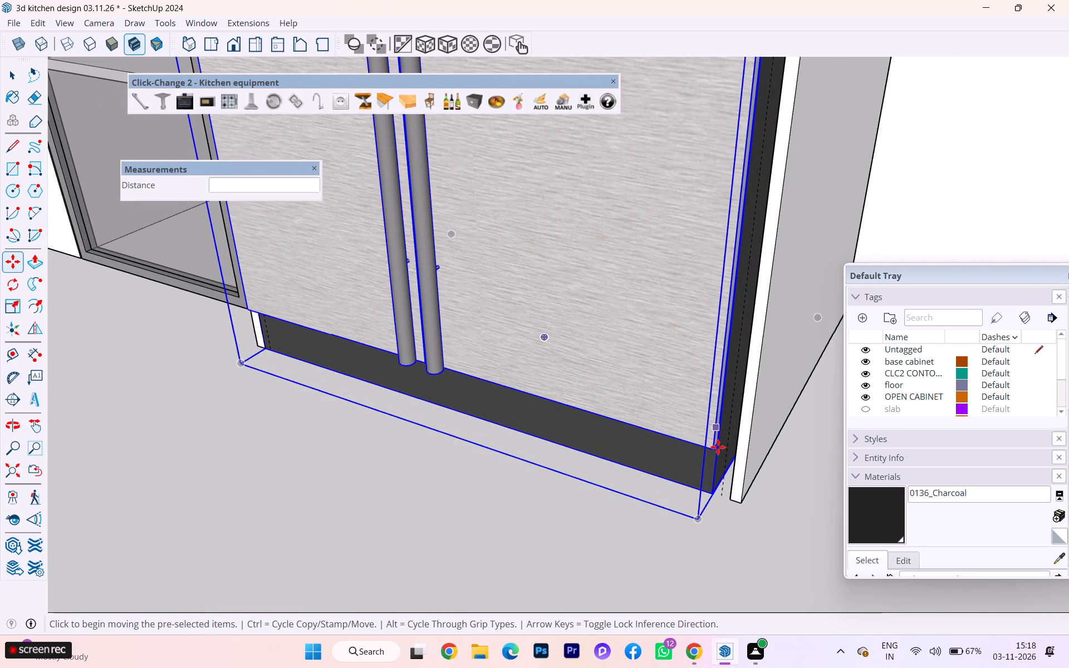
{"action": "scroll", "coordinate": [715, 502], "scroll_direction": "up", "scroll_amount": 11}
{"action": "left_click", "coordinate": [709, 481]}
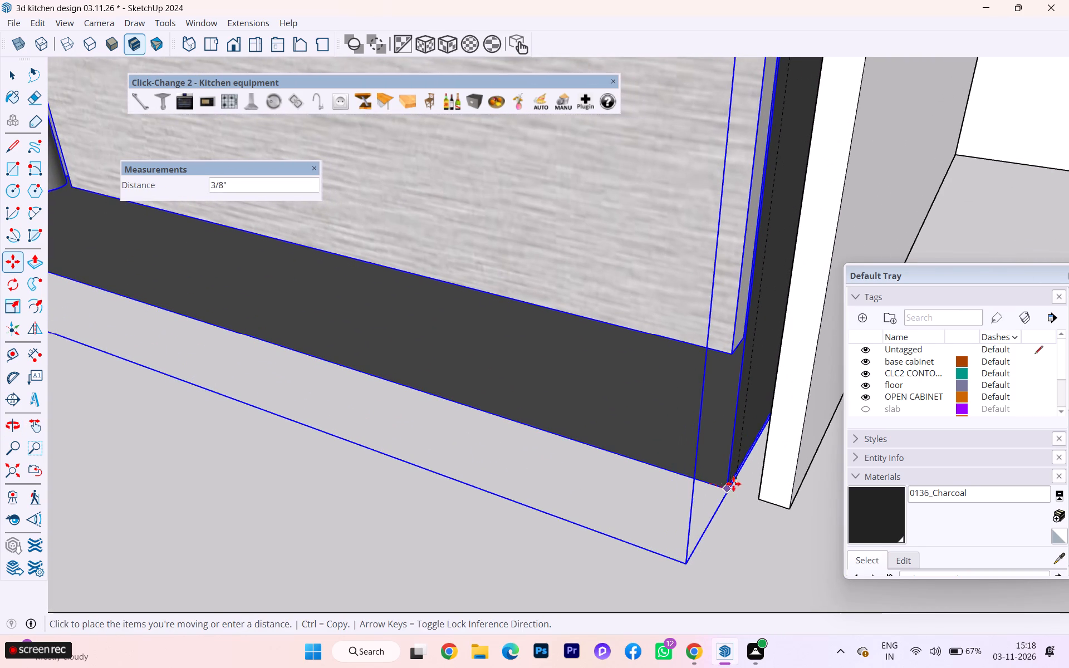
{"action": "left_click", "coordinate": [733, 488]}
Examine the repositioned fridge along its base and beside the outer side panel, and deselect it.
{"action": "scroll", "coordinate": [528, 291], "scroll_direction": "down", "scroll_amount": 7}
{"action": "scroll", "coordinate": [513, 291], "scroll_direction": "up", "scroll_amount": 1}
{"action": "scroll", "coordinate": [548, 299], "scroll_direction": "down", "scroll_amount": 1}
{"action": "scroll", "coordinate": [548, 299], "scroll_direction": "up", "scroll_amount": 1}
{"action": "scroll", "coordinate": [548, 299], "scroll_direction": "down", "scroll_amount": 4}
{"action": "scroll", "coordinate": [548, 299], "scroll_direction": "up", "scroll_amount": 3}
{"action": "scroll", "coordinate": [548, 299], "scroll_direction": "down", "scroll_amount": 1}
{"action": "scroll", "coordinate": [648, 289], "scroll_direction": "down", "scroll_amount": 1}
{"action": "scroll", "coordinate": [650, 289], "scroll_direction": "up", "scroll_amount": 1}
{"action": "scroll", "coordinate": [654, 290], "scroll_direction": "down", "scroll_amount": 8}
{"action": "middle_click_drag", "start_coordinate": [653, 295], "coordinate": [397, 350]}
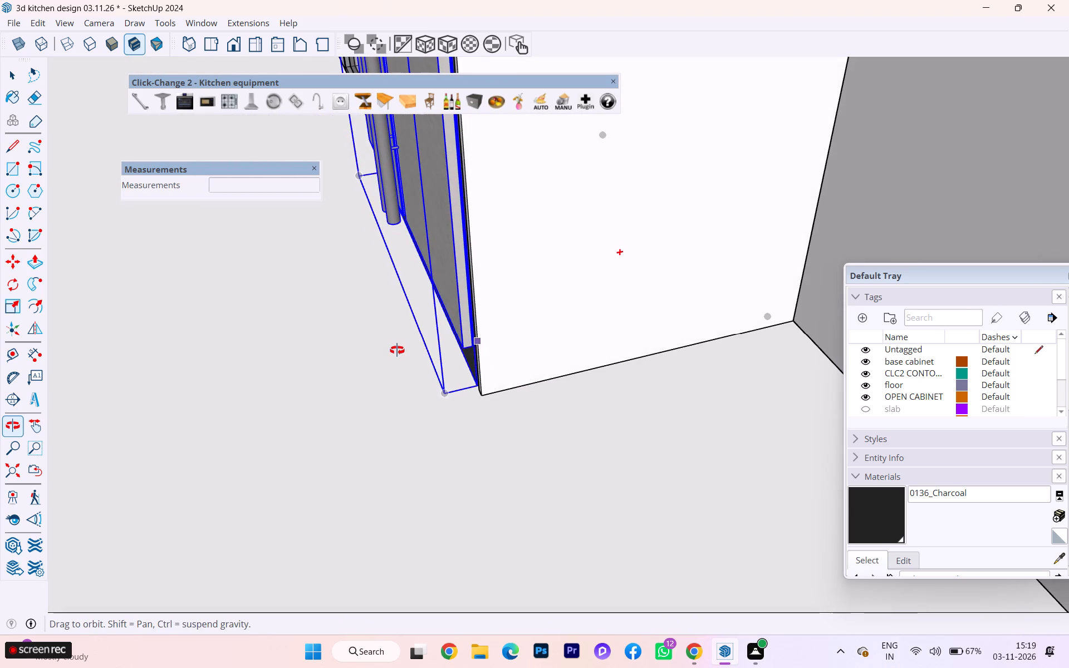
{"action": "middle_click_drag", "start_coordinate": [397, 350], "coordinate": [862, 349]}
{"action": "scroll", "coordinate": [419, 302], "scroll_direction": "down", "scroll_amount": 1}
{"action": "scroll", "coordinate": [419, 302], "scroll_direction": "up", "scroll_amount": 1}
{"action": "scroll", "coordinate": [419, 302], "scroll_direction": "down", "scroll_amount": 2}
{"action": "scroll", "coordinate": [419, 302], "scroll_direction": "up", "scroll_amount": 5}
{"action": "scroll", "coordinate": [419, 302], "scroll_direction": "down", "scroll_amount": 3}
{"action": "scroll", "coordinate": [340, 311], "scroll_direction": "down", "scroll_amount": 5}
{"action": "scroll", "coordinate": [334, 312], "scroll_direction": "up", "scroll_amount": 3}
{"action": "scroll", "coordinate": [334, 312], "scroll_direction": "down", "scroll_amount": 5}
{"action": "scroll", "coordinate": [296, 311], "scroll_direction": "up", "scroll_amount": 3}
{"action": "scroll", "coordinate": [296, 311], "scroll_direction": "down", "scroll_amount": 2}
{"action": "scroll", "coordinate": [296, 311], "scroll_direction": "up", "scroll_amount": 3}
{"action": "scroll", "coordinate": [299, 308], "scroll_direction": "down", "scroll_amount": 2}
{"action": "scroll", "coordinate": [299, 308], "scroll_direction": "up", "scroll_amount": 7}
{"action": "scroll", "coordinate": [300, 308], "scroll_direction": "down", "scroll_amount": 3}
{"action": "scroll", "coordinate": [300, 309], "scroll_direction": "up", "scroll_amount": 1}
{"action": "scroll", "coordinate": [386, 375], "scroll_direction": "down", "scroll_amount": 2}
{"action": "scroll", "coordinate": [393, 382], "scroll_direction": "up", "scroll_amount": 1}
{"action": "scroll", "coordinate": [397, 385], "scroll_direction": "down", "scroll_amount": 8}
{"action": "scroll", "coordinate": [385, 357], "scroll_direction": "up", "scroll_amount": 1}
{"action": "scroll", "coordinate": [385, 357], "scroll_direction": "down", "scroll_amount": 2}
{"action": "scroll", "coordinate": [385, 357], "scroll_direction": "up", "scroll_amount": 2}
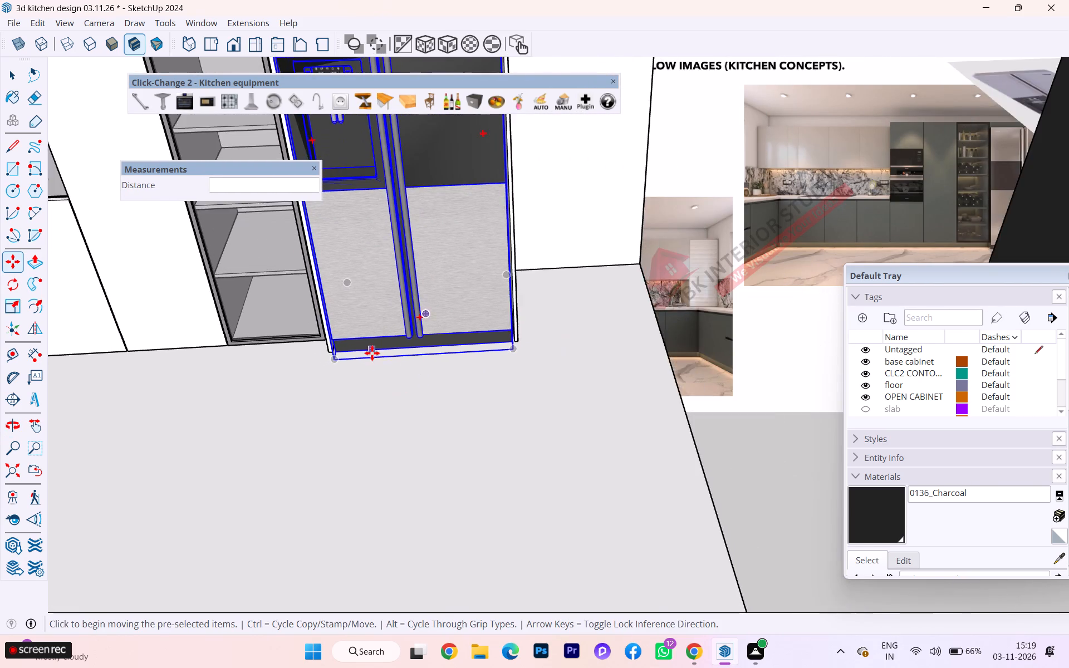
{"action": "scroll", "coordinate": [372, 353], "scroll_direction": "up", "scroll_amount": 1}
{"action": "scroll", "coordinate": [372, 353], "scroll_direction": "down", "scroll_amount": 1}
{"action": "scroll", "coordinate": [372, 353], "scroll_direction": "up", "scroll_amount": 5}
{"action": "scroll", "coordinate": [371, 353], "scroll_direction": "down", "scroll_amount": 4}
{"action": "key", "text": "Escape"}
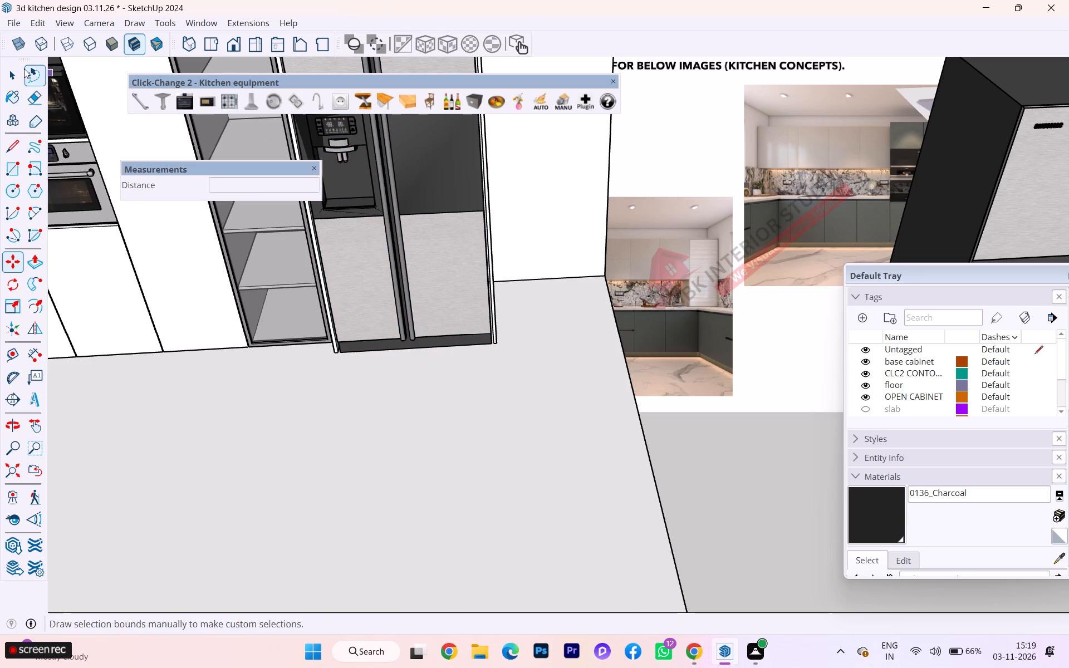
{"action": "left_click", "coordinate": [0, 76]}
{"action": "left_click", "coordinate": [19, 78]}
{"action": "left_click", "coordinate": [724, 430]}
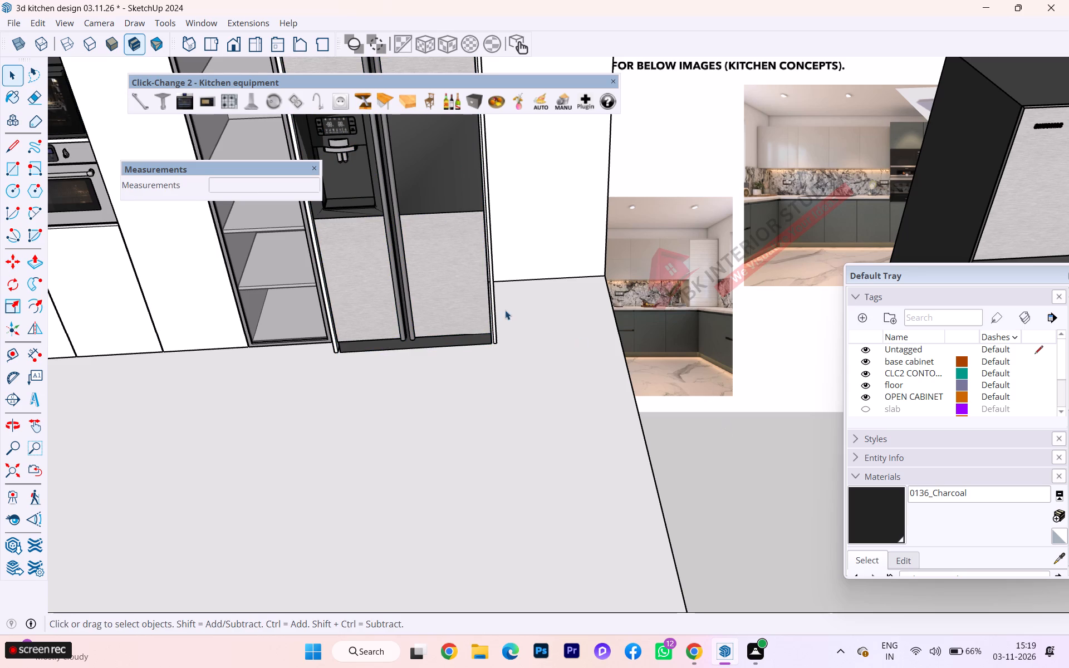
Examine the fridge and adjoining tall units from above and from the front for their overall fit in the kitchen.
{"action": "scroll", "coordinate": [505, 310], "scroll_direction": "down", "scroll_amount": 3}
{"action": "middle_click_drag", "start_coordinate": [484, 309], "coordinate": [748, 415]}
{"action": "scroll", "coordinate": [232, 190], "scroll_direction": "up", "scroll_amount": 7}
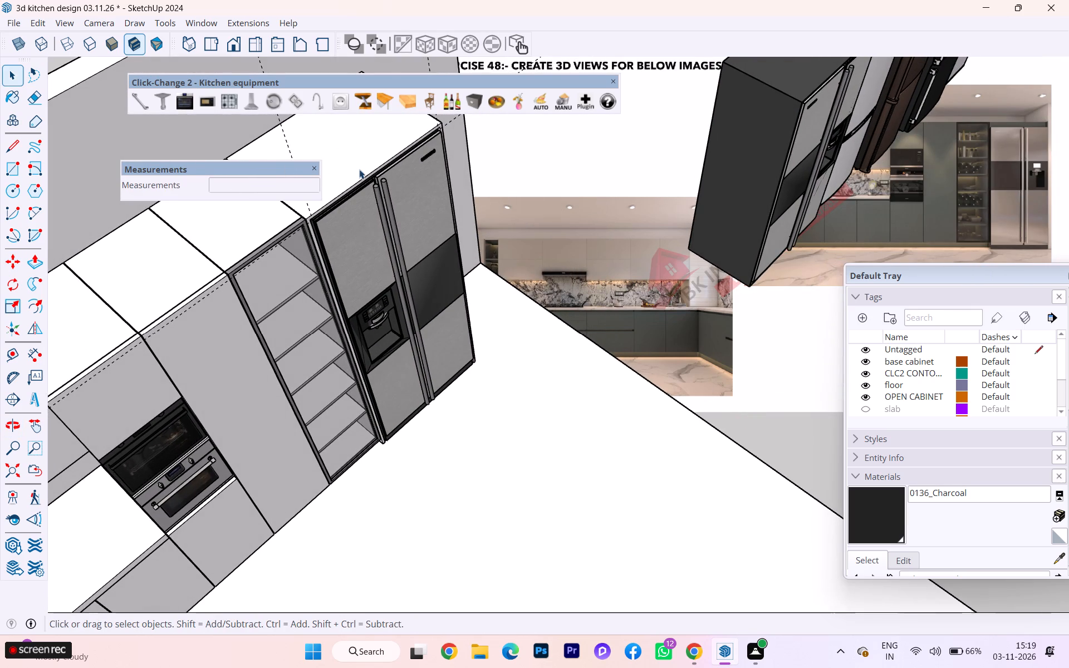
{"action": "scroll", "coordinate": [396, 184], "scroll_direction": "up", "scroll_amount": 14}
{"action": "scroll", "coordinate": [411, 175], "scroll_direction": "down", "scroll_amount": 1}
{"action": "scroll", "coordinate": [433, 195], "scroll_direction": "up", "scroll_amount": 1}
{"action": "scroll", "coordinate": [435, 197], "scroll_direction": "down", "scroll_amount": 4}
{"action": "scroll", "coordinate": [449, 210], "scroll_direction": "up", "scroll_amount": 1}
{"action": "scroll", "coordinate": [450, 211], "scroll_direction": "down", "scroll_amount": 2}
{"action": "middle_click_drag", "start_coordinate": [465, 229], "coordinate": [369, 161]}
{"action": "scroll", "coordinate": [429, 215], "scroll_direction": "down", "scroll_amount": 1}
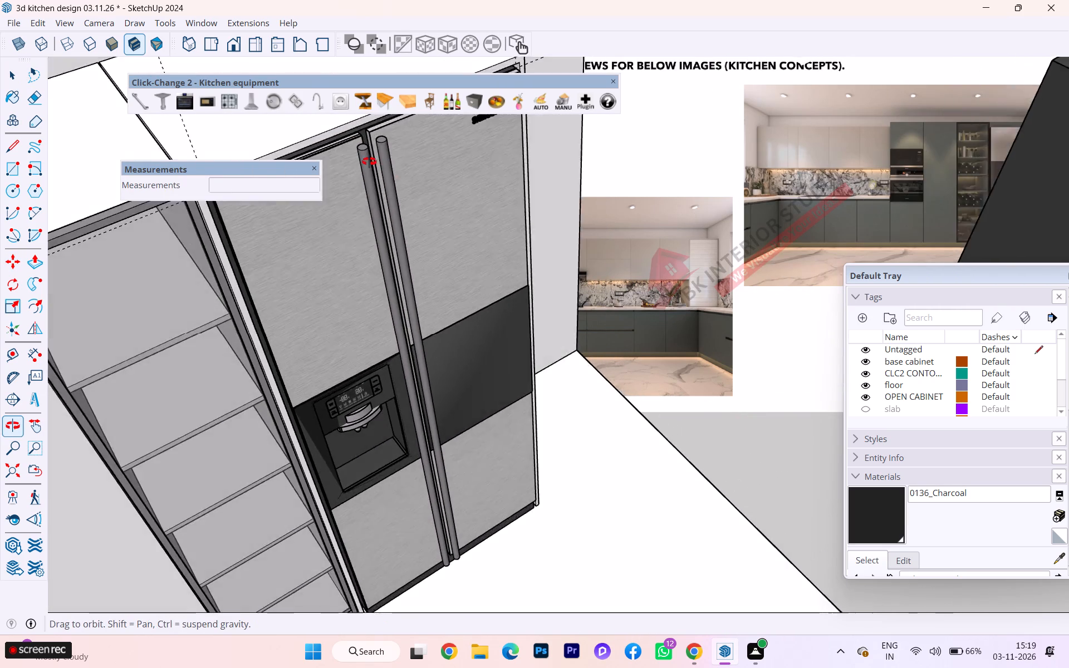
{"action": "middle_click_drag", "start_coordinate": [369, 161], "coordinate": [309, 58]}
{"action": "scroll", "coordinate": [298, 247], "scroll_direction": "down", "scroll_amount": 12}
{"action": "scroll", "coordinate": [301, 246], "scroll_direction": "up", "scroll_amount": 3}
{"action": "scroll", "coordinate": [301, 247], "scroll_direction": "down", "scroll_amount": 2}
{"action": "scroll", "coordinate": [302, 247], "scroll_direction": "up", "scroll_amount": 1}
{"action": "scroll", "coordinate": [305, 253], "scroll_direction": "down", "scroll_amount": 2}
{"action": "scroll", "coordinate": [306, 258], "scroll_direction": "up", "scroll_amount": 2}
{"action": "scroll", "coordinate": [306, 259], "scroll_direction": "down", "scroll_amount": 5}
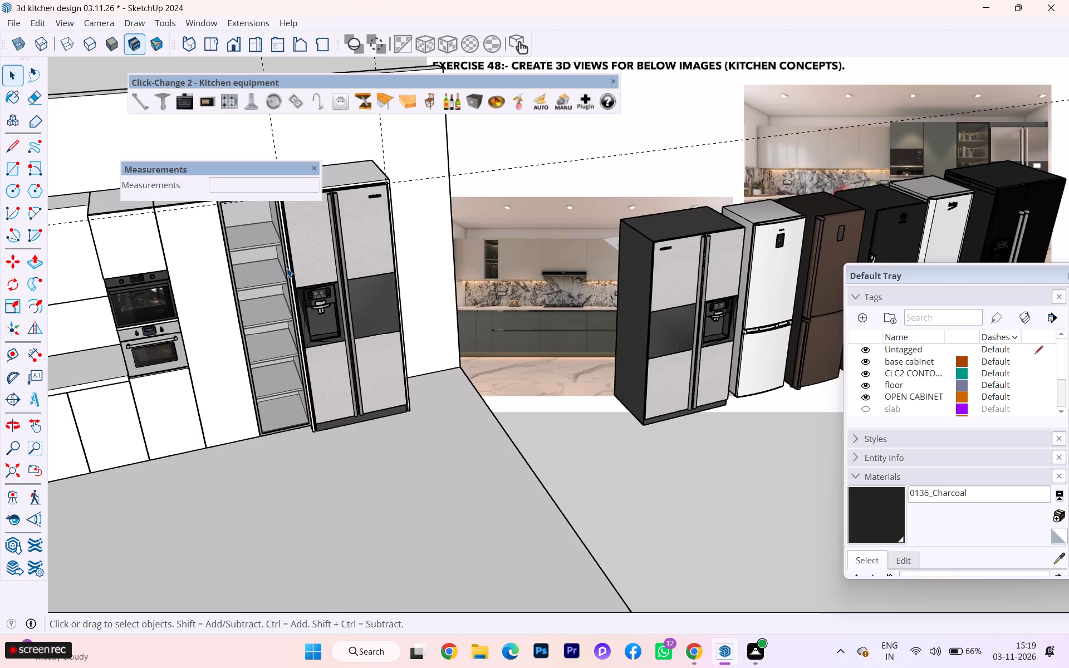
{"action": "scroll", "coordinate": [287, 268], "scroll_direction": "down", "scroll_amount": 7}
{"action": "scroll", "coordinate": [439, 276], "scroll_direction": "up", "scroll_amount": 4}
{"action": "scroll", "coordinate": [435, 248], "scroll_direction": "down", "scroll_amount": 2}
{"action": "scroll", "coordinate": [435, 248], "scroll_direction": "up", "scroll_amount": 4}
{"action": "scroll", "coordinate": [435, 248], "scroll_direction": "down", "scroll_amount": 2}
{"action": "scroll", "coordinate": [435, 248], "scroll_direction": "up", "scroll_amount": 1}
{"action": "scroll", "coordinate": [435, 248], "scroll_direction": "down", "scroll_amount": 1}
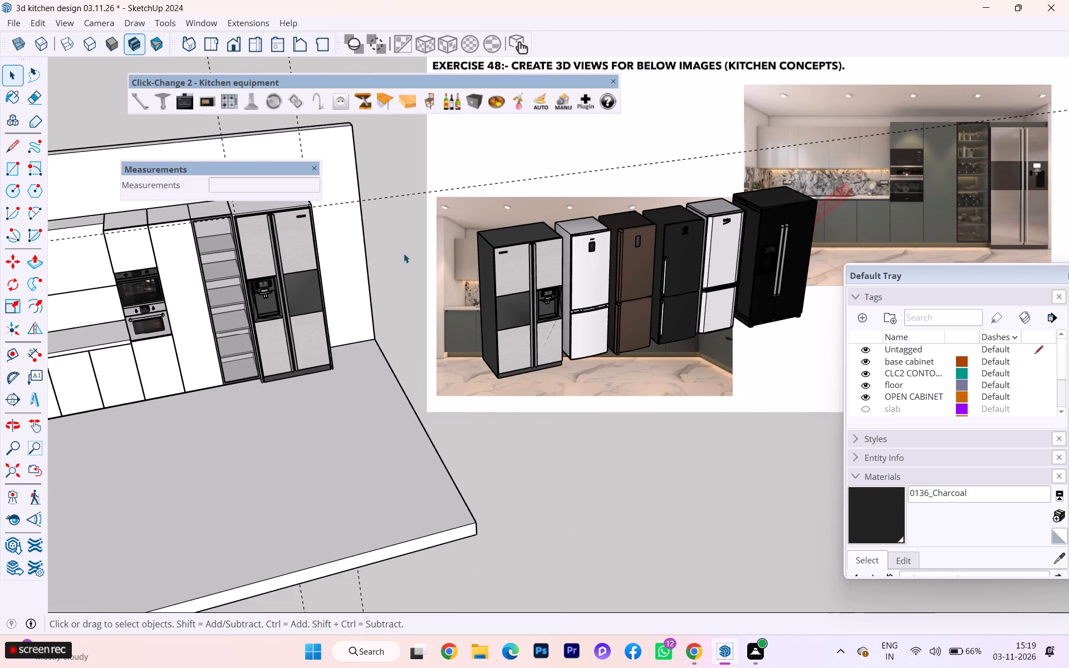
{"action": "scroll", "coordinate": [320, 253], "scroll_direction": "down", "scroll_amount": 3}
{"action": "middle_click_drag", "start_coordinate": [302, 239], "coordinate": [264, 175]}
{"action": "scroll", "coordinate": [276, 216], "scroll_direction": "up", "scroll_amount": 1}
{"action": "scroll", "coordinate": [276, 216], "scroll_direction": "down", "scroll_amount": 1}
{"action": "scroll", "coordinate": [277, 220], "scroll_direction": "up", "scroll_amount": 1}
{"action": "scroll", "coordinate": [279, 223], "scroll_direction": "down", "scroll_amount": 3}
{"action": "scroll", "coordinate": [280, 224], "scroll_direction": "up", "scroll_amount": 6}
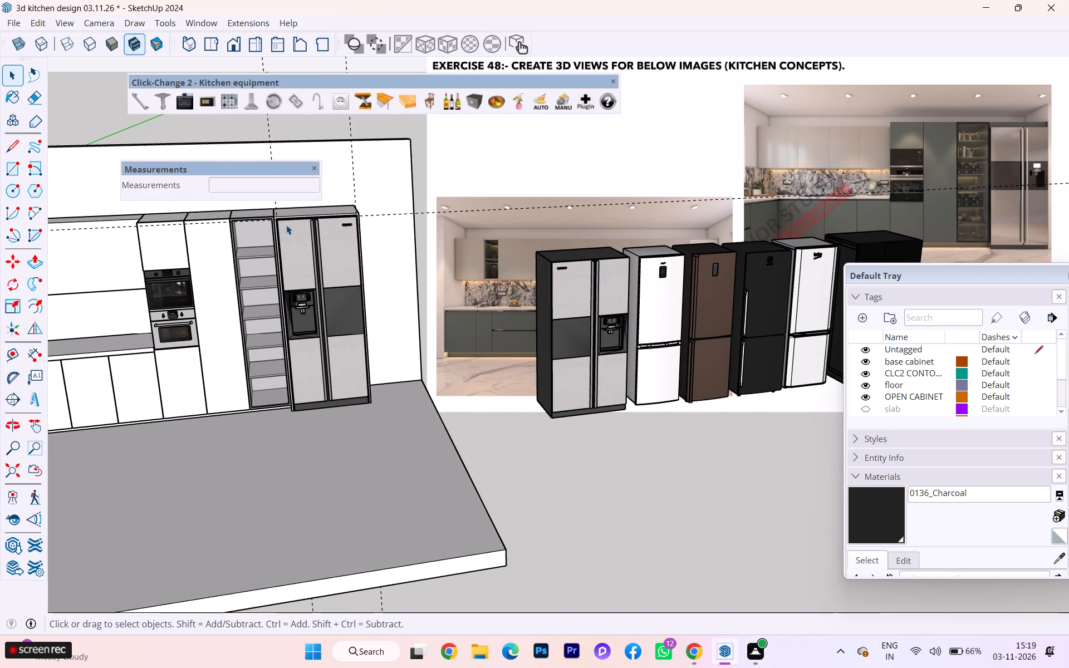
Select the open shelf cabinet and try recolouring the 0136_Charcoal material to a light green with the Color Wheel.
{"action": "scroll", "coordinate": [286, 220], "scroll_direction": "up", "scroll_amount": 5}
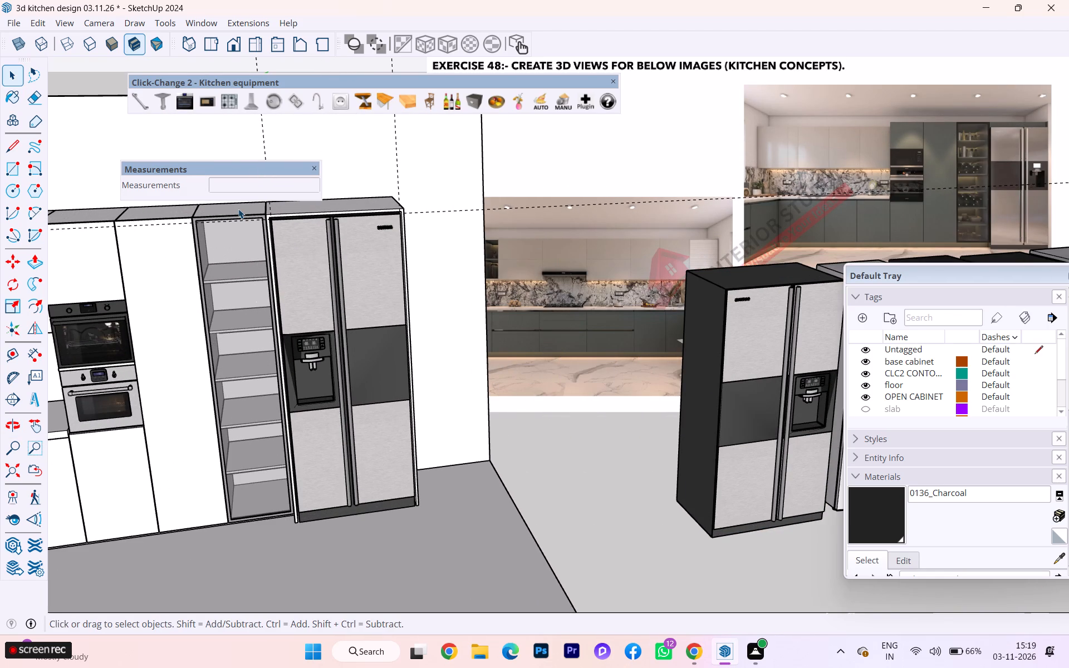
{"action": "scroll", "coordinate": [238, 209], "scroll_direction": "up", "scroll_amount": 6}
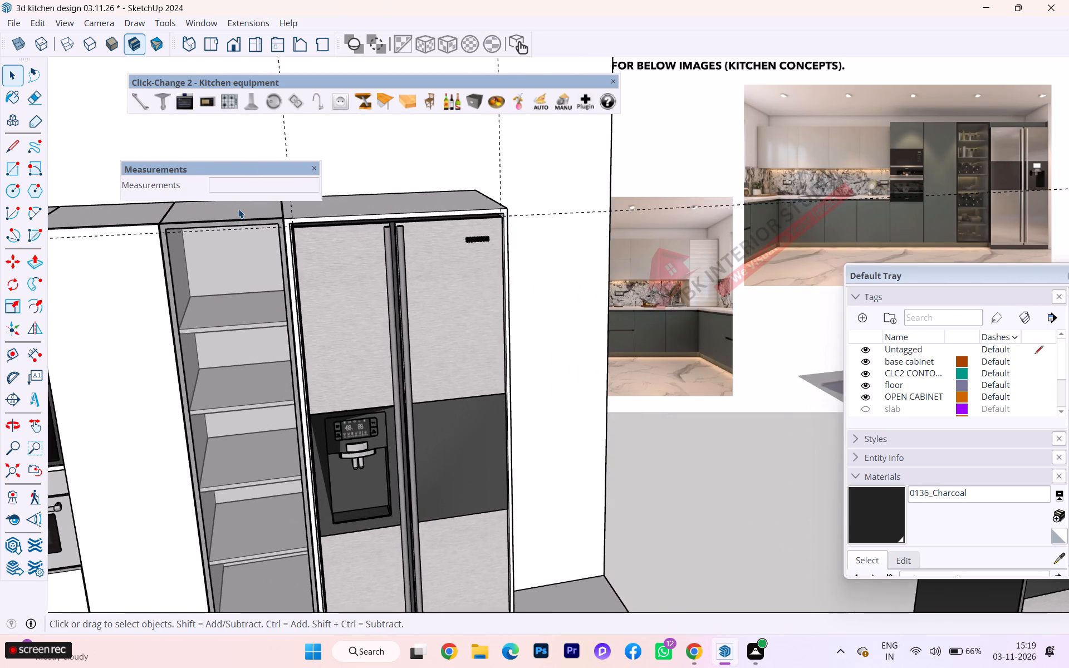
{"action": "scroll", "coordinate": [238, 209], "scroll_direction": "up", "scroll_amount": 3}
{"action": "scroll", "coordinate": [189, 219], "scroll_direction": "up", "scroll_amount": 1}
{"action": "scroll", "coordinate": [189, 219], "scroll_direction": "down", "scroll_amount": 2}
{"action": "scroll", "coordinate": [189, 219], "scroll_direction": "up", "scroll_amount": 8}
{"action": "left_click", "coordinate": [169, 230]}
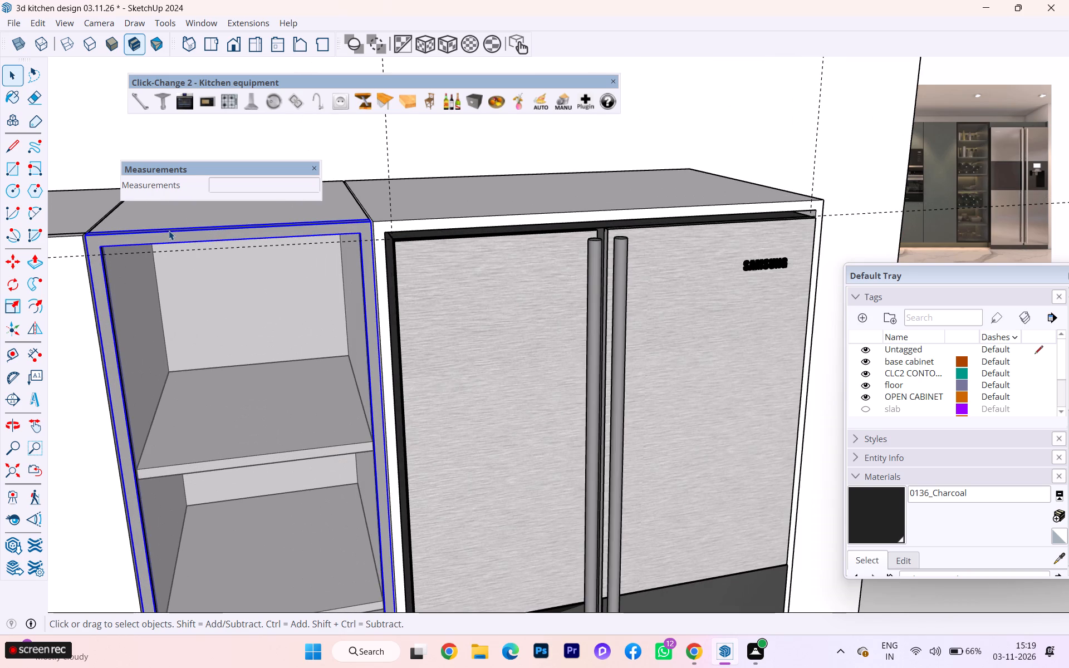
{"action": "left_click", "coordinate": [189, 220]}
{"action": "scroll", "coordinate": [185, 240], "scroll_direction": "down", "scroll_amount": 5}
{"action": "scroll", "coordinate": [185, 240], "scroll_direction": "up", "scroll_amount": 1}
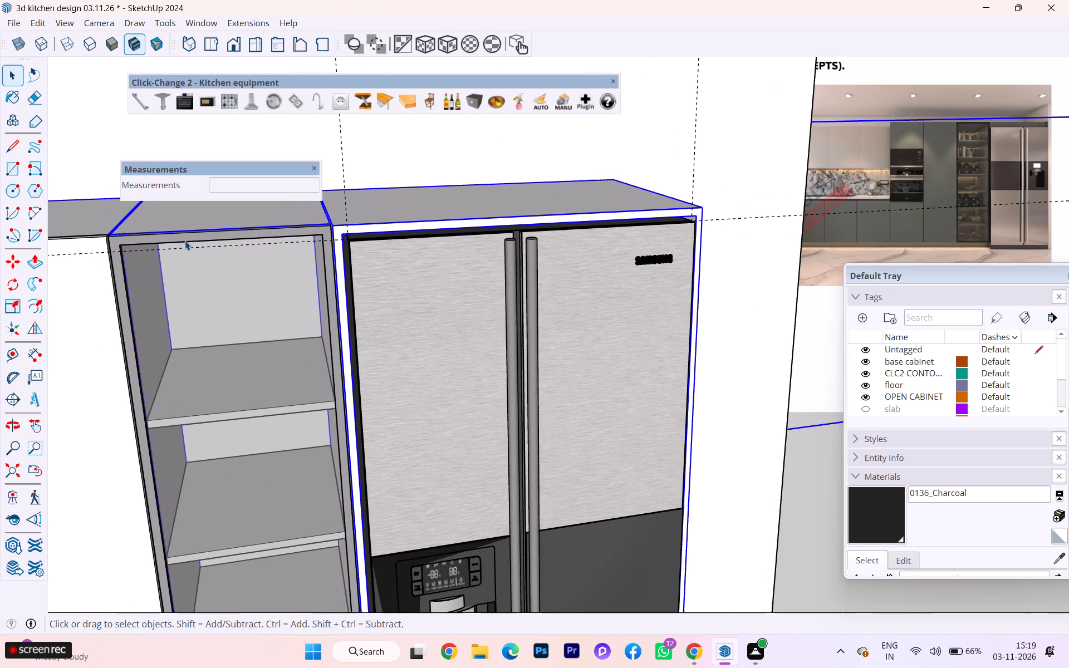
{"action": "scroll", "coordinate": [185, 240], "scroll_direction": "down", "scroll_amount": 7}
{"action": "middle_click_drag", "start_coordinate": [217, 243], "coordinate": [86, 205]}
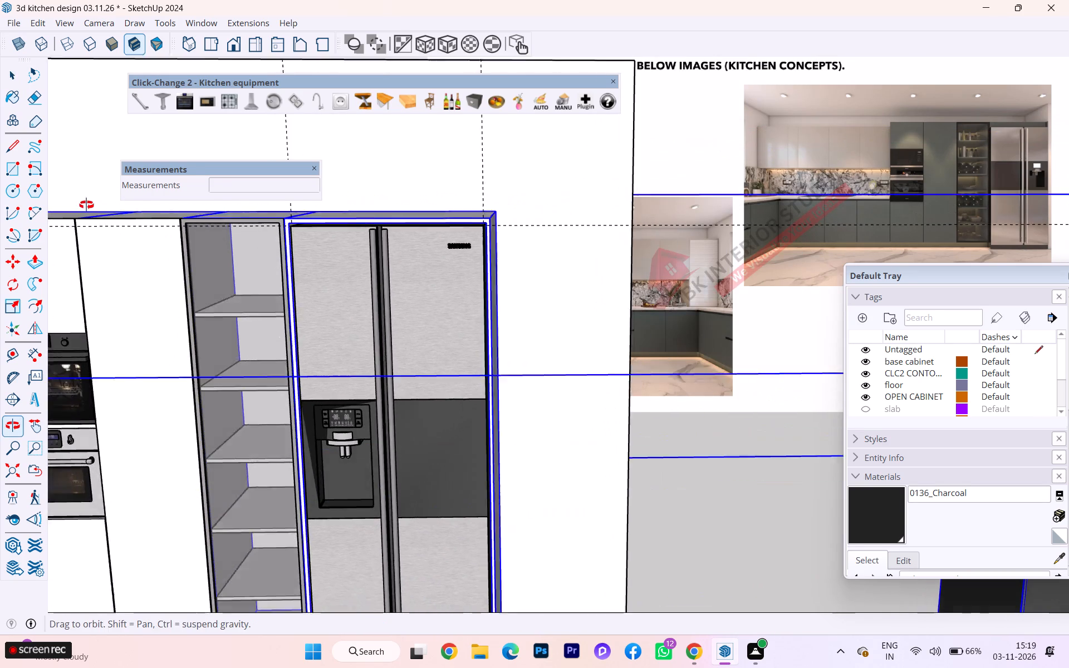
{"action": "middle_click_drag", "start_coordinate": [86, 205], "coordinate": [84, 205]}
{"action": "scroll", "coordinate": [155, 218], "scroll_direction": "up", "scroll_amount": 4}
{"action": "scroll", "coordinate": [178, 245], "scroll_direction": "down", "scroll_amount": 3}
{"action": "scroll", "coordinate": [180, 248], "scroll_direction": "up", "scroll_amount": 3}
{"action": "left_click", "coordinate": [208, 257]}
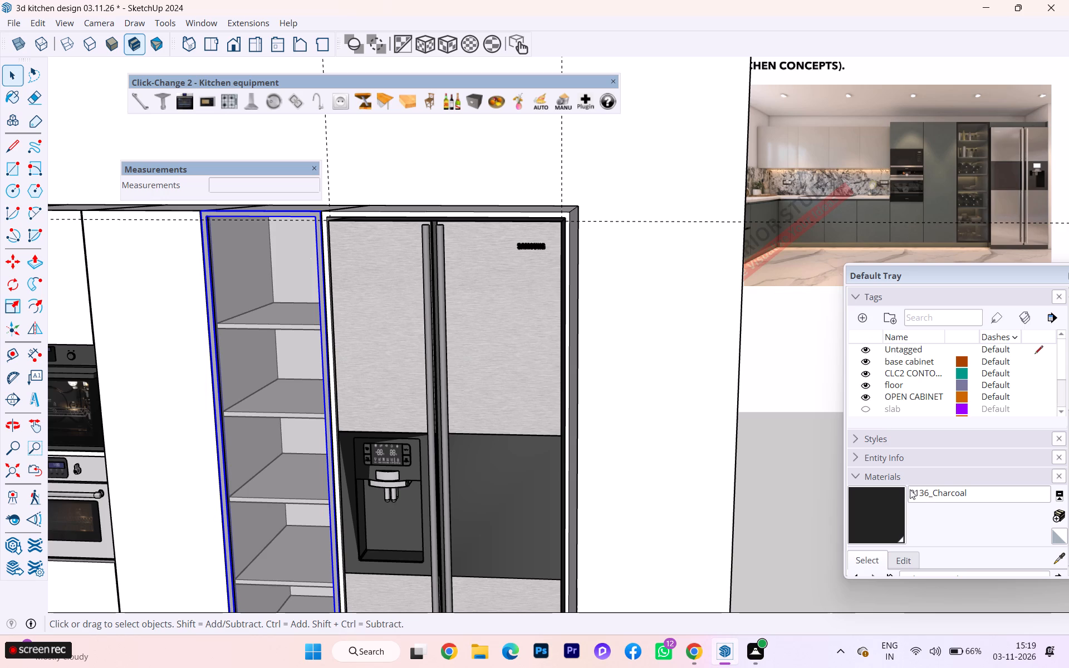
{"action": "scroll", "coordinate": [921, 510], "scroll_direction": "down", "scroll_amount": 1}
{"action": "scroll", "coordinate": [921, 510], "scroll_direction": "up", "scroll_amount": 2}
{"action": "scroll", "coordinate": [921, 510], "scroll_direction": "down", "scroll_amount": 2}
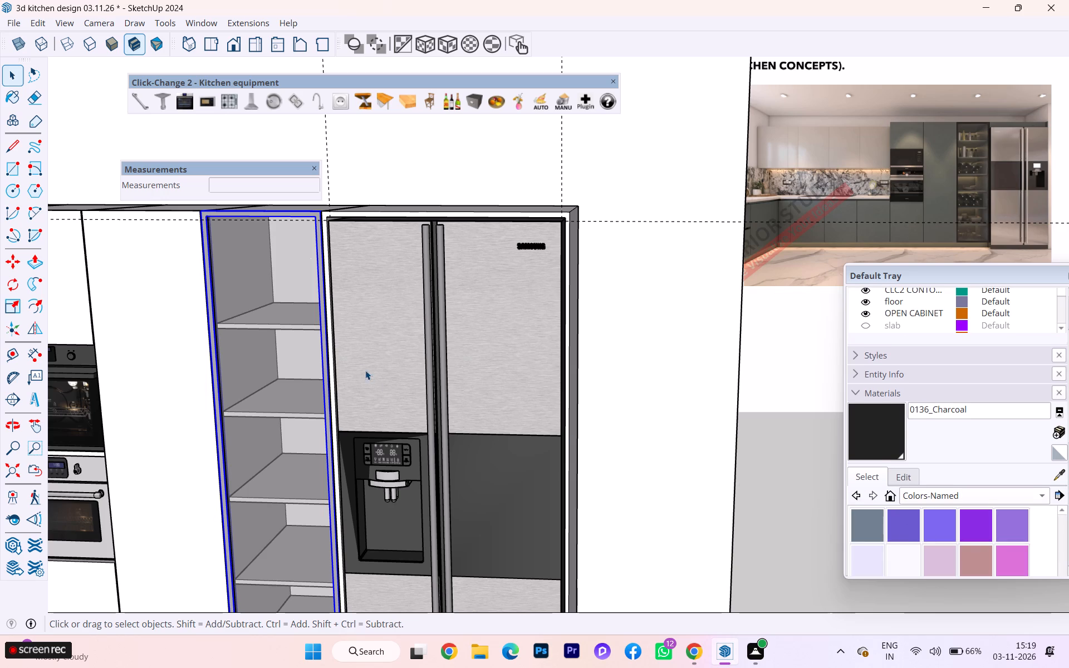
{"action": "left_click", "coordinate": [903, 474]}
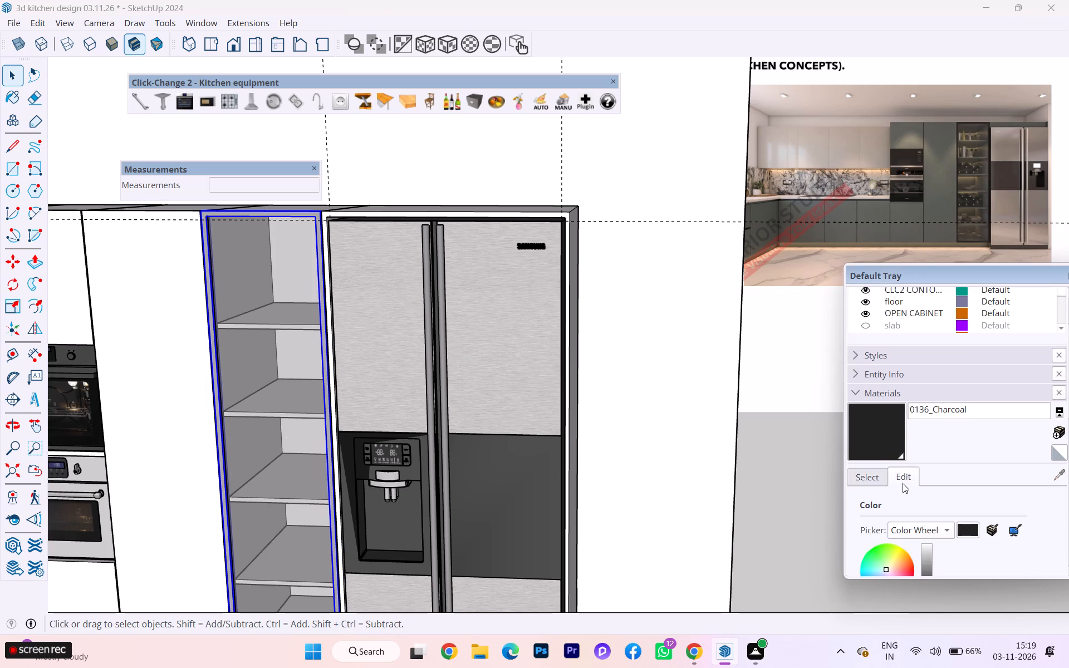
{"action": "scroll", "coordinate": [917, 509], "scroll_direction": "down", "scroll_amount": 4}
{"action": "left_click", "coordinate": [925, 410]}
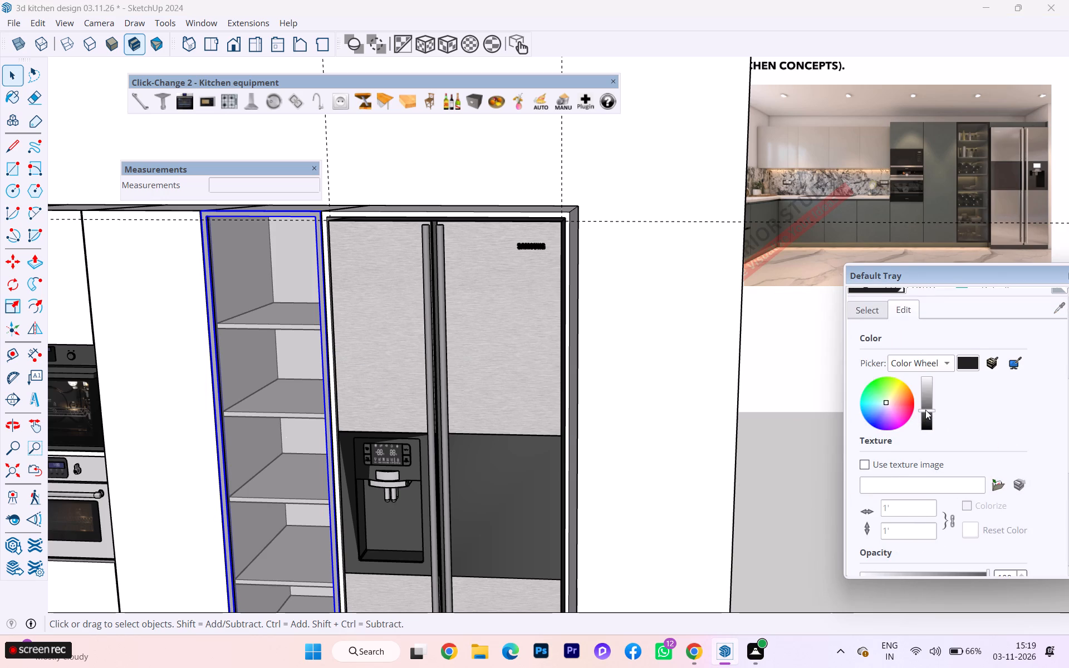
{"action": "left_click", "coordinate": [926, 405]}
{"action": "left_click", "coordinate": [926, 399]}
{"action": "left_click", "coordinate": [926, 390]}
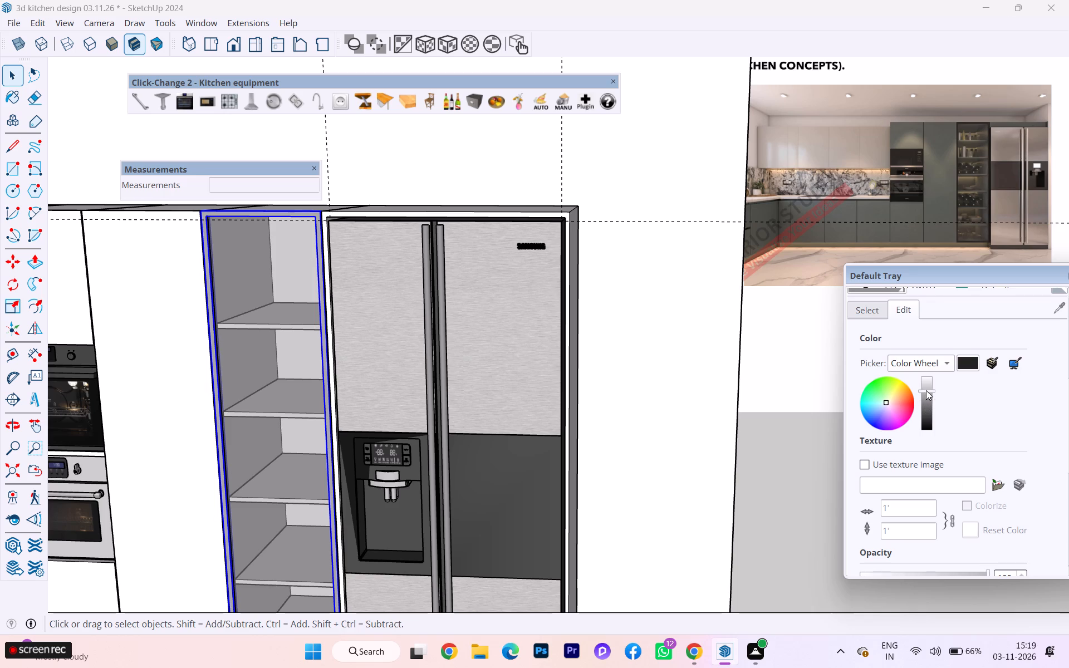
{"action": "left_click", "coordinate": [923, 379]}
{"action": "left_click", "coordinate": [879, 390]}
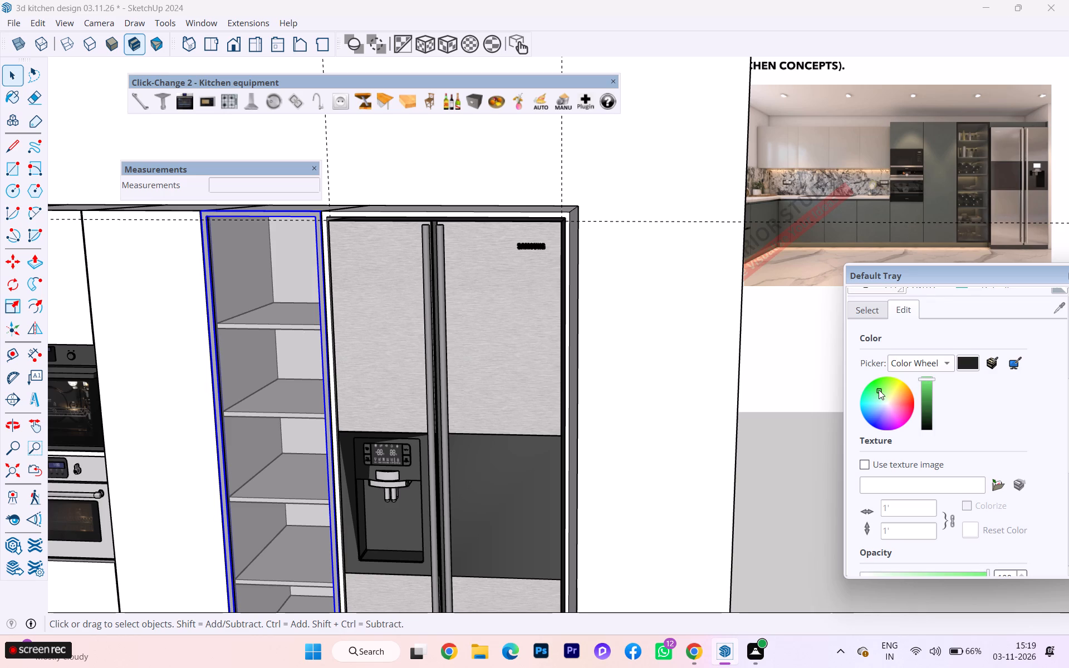
Open the open shelf cabinet's front frame group for editing and select the frame's geometry.
{"action": "double_click", "coordinate": [296, 214]}
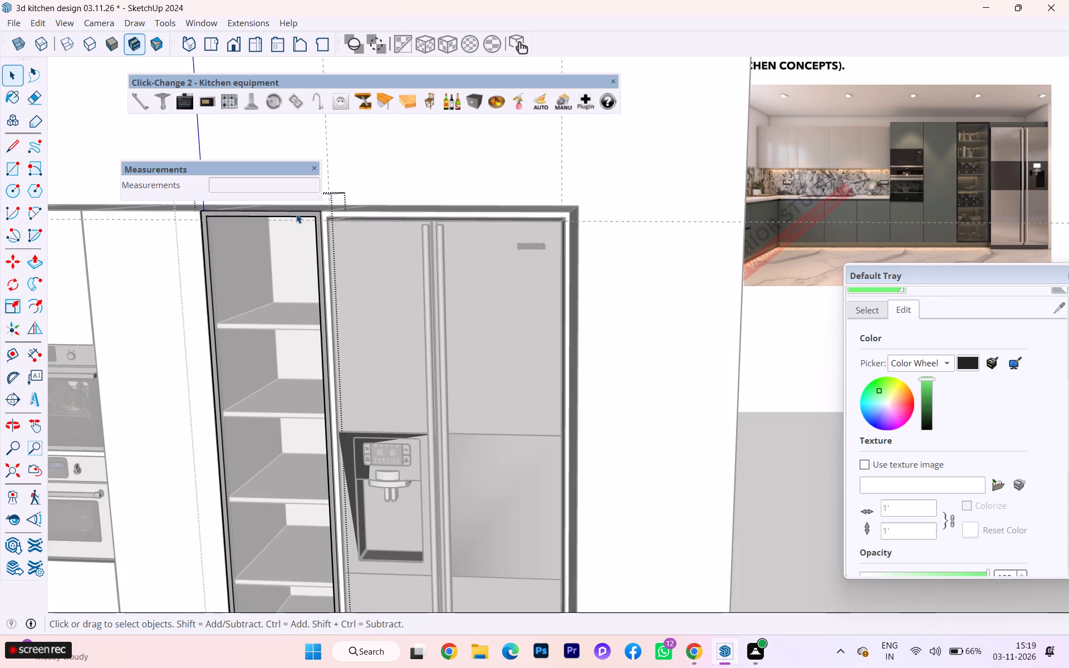
{"action": "triple_click", "coordinate": [296, 214]}
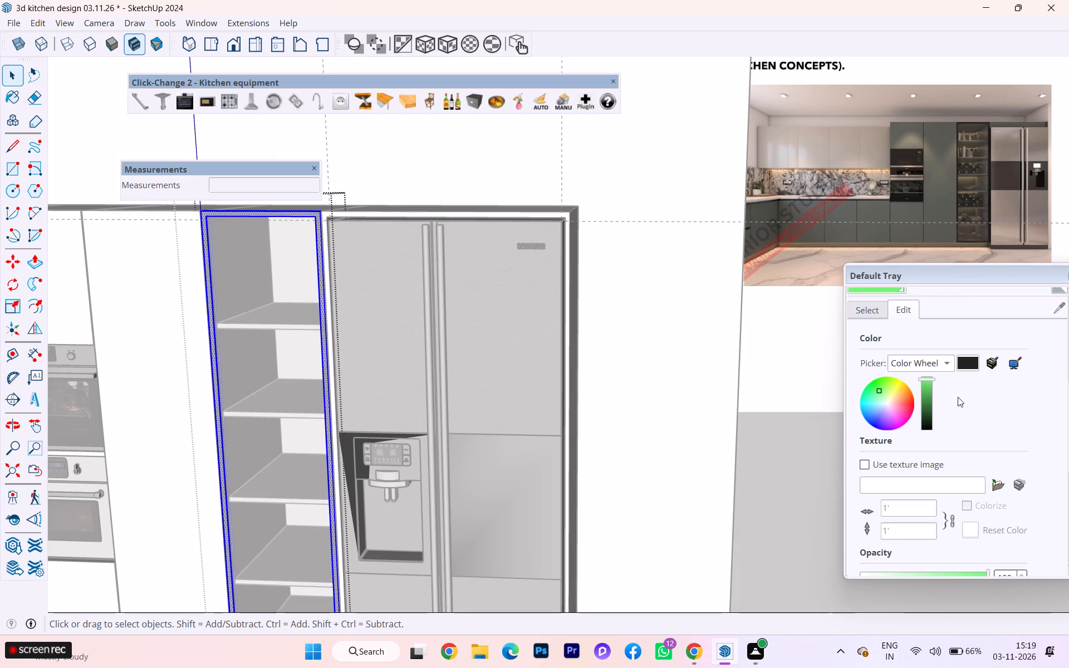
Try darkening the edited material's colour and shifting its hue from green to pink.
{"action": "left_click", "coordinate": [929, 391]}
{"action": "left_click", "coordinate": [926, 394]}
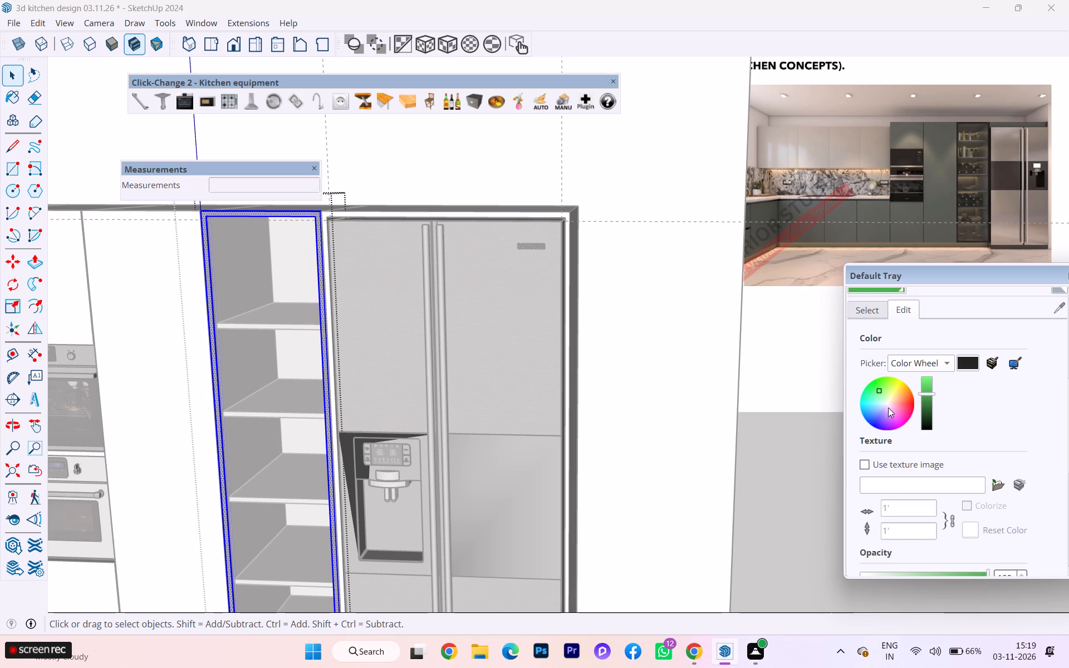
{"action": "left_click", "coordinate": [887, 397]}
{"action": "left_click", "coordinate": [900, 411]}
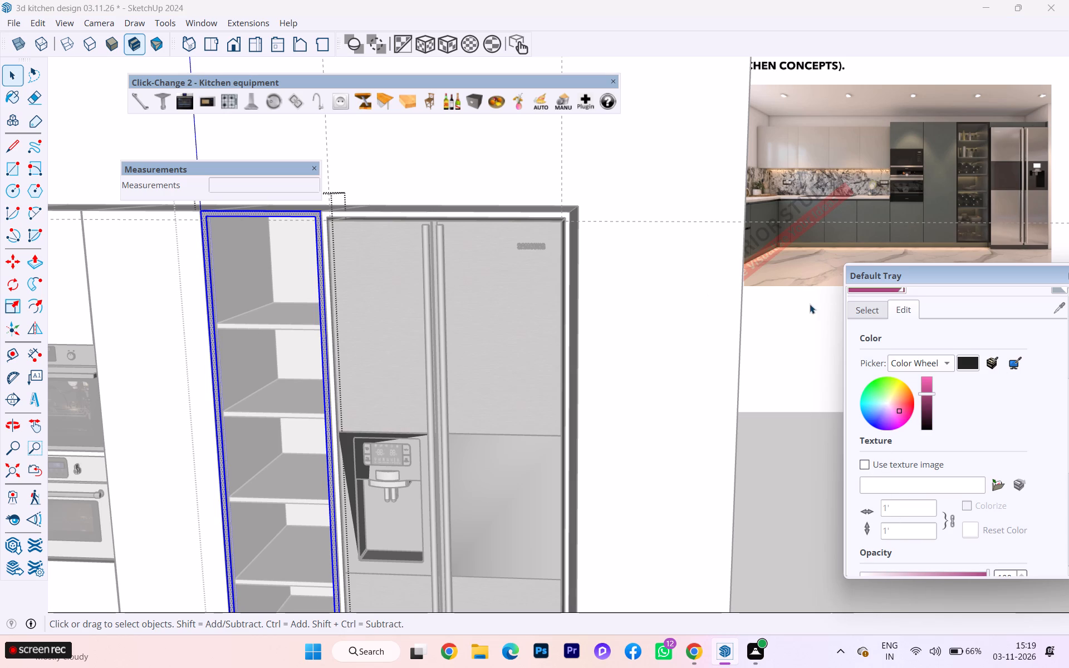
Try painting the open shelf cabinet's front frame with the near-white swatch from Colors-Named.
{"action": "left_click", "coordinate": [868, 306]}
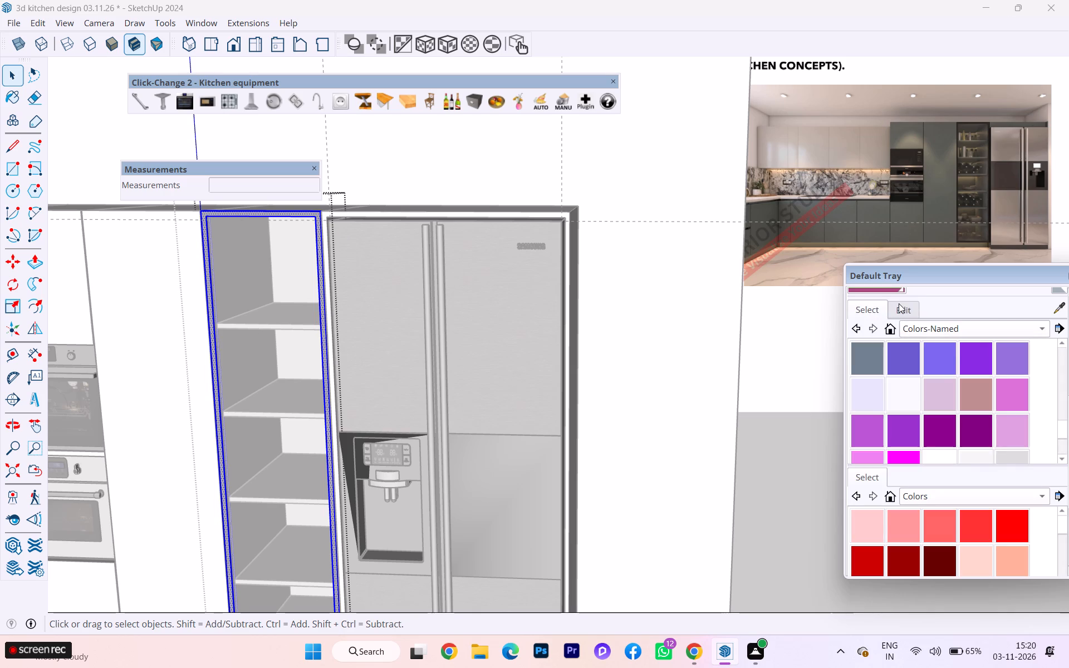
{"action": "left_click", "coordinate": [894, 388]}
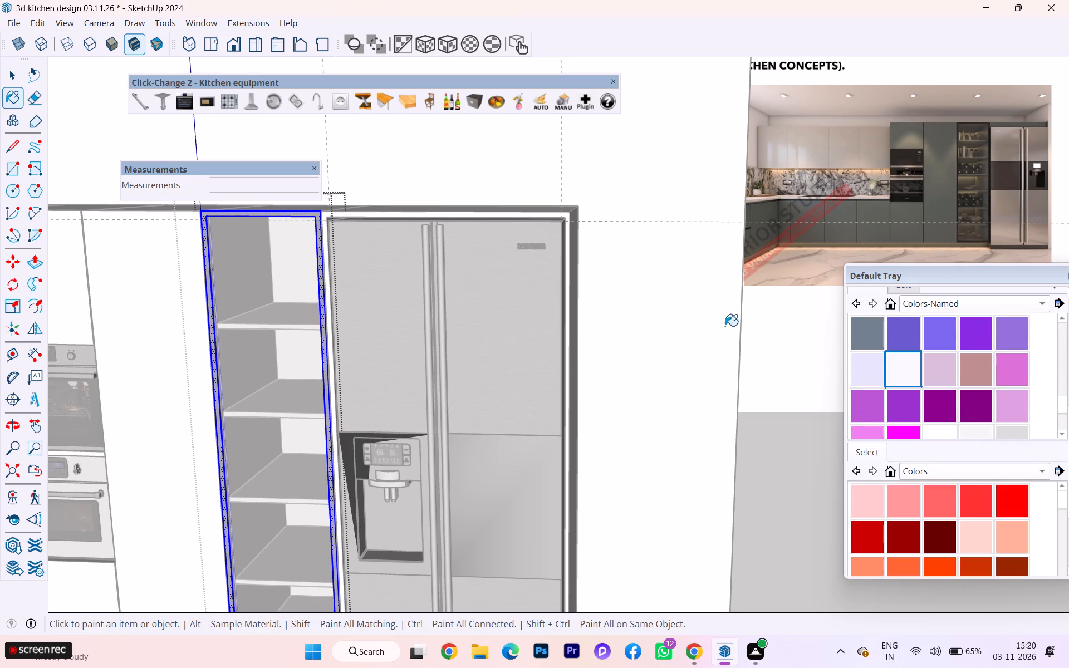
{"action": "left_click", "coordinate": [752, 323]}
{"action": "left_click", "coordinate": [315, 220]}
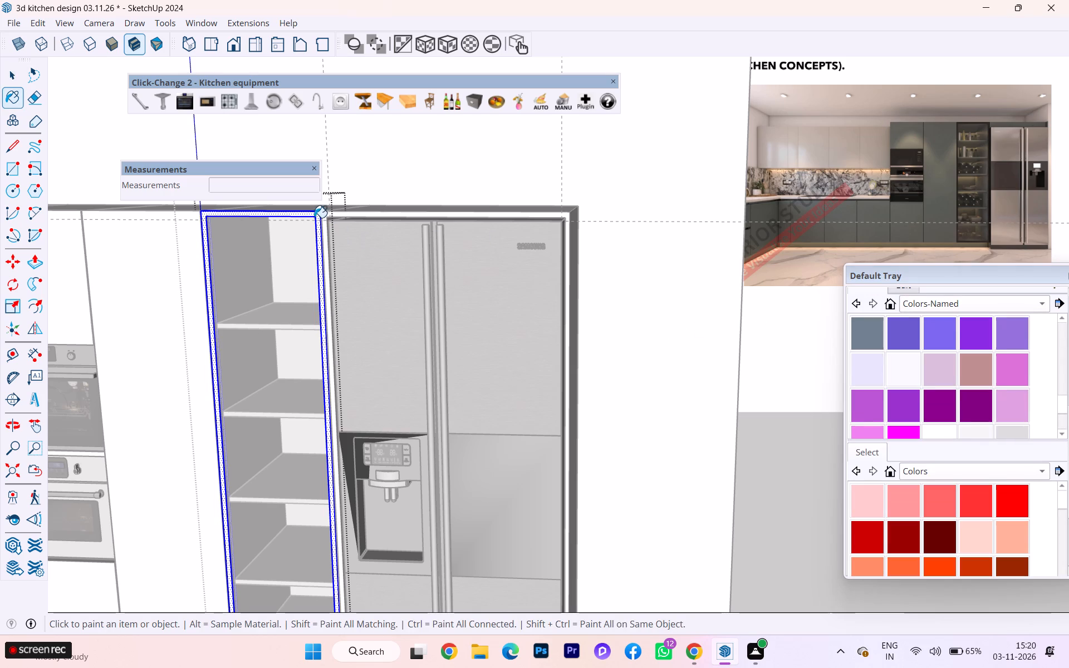
Paint the open shelf cabinet's front frame with the dark magenta swatch from Colors-Named and leave the group.
{"action": "scroll", "coordinate": [929, 367], "scroll_direction": "down", "scroll_amount": 1}
{"action": "scroll", "coordinate": [929, 367], "scroll_direction": "up", "scroll_amount": 1}
{"action": "scroll", "coordinate": [929, 368], "scroll_direction": "down", "scroll_amount": 1}
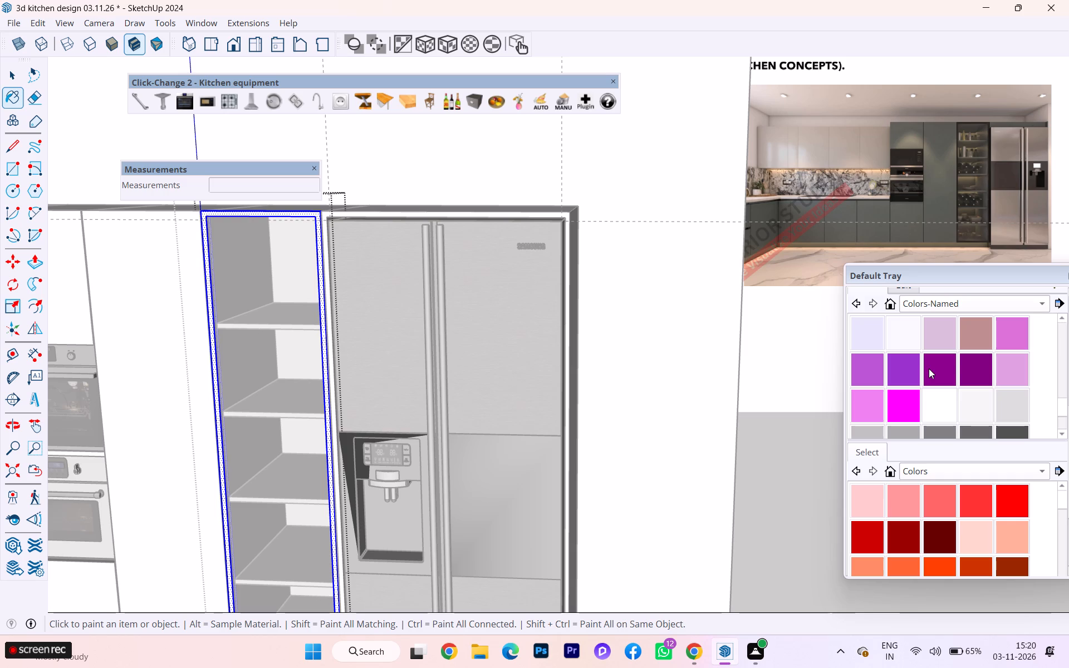
{"action": "left_click", "coordinate": [947, 375]}
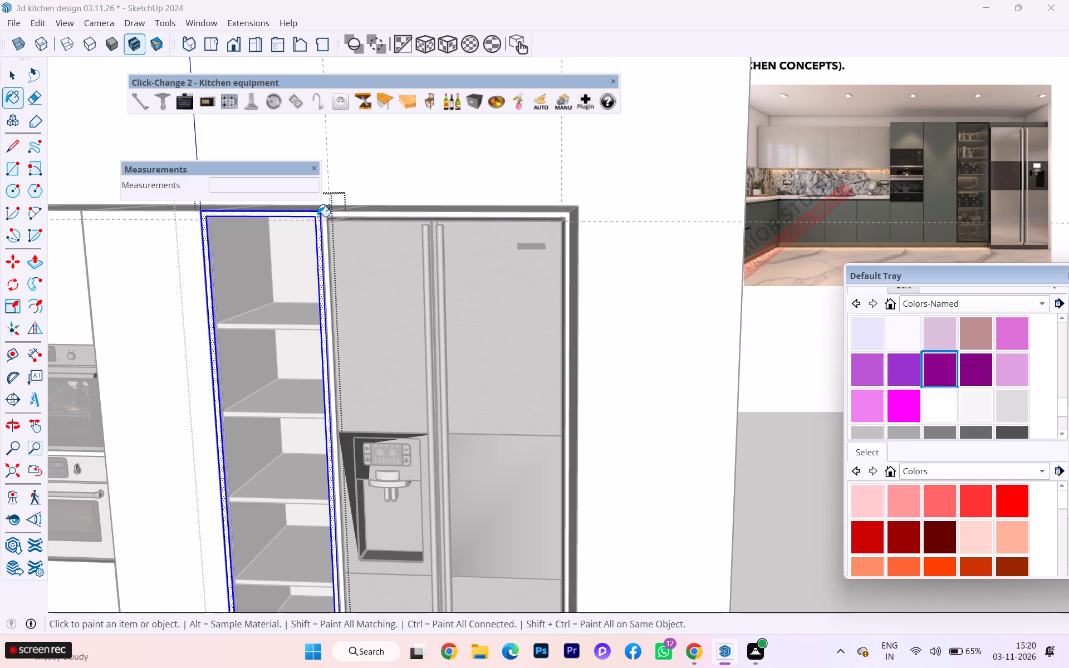
{"action": "left_click", "coordinate": [317, 217]}
{"action": "left_click", "coordinate": [16, 84]}
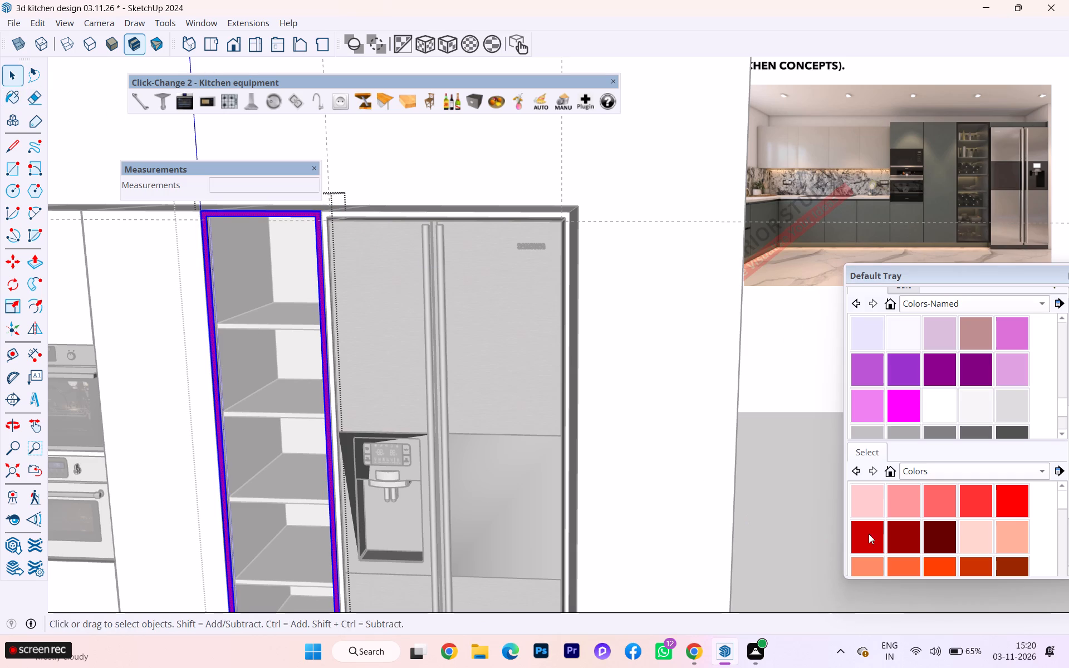
{"action": "left_click", "coordinate": [814, 513]}
{"action": "scroll", "coordinate": [814, 513], "scroll_direction": "down", "scroll_amount": 1}
{"action": "scroll", "coordinate": [814, 513], "scroll_direction": "up", "scroll_amount": 1}
{"action": "scroll", "coordinate": [814, 513], "scroll_direction": "down", "scroll_amount": 3}
{"action": "middle_click_drag", "start_coordinate": [792, 497], "coordinate": [792, 519]}
{"action": "double_click", "coordinate": [793, 518]}
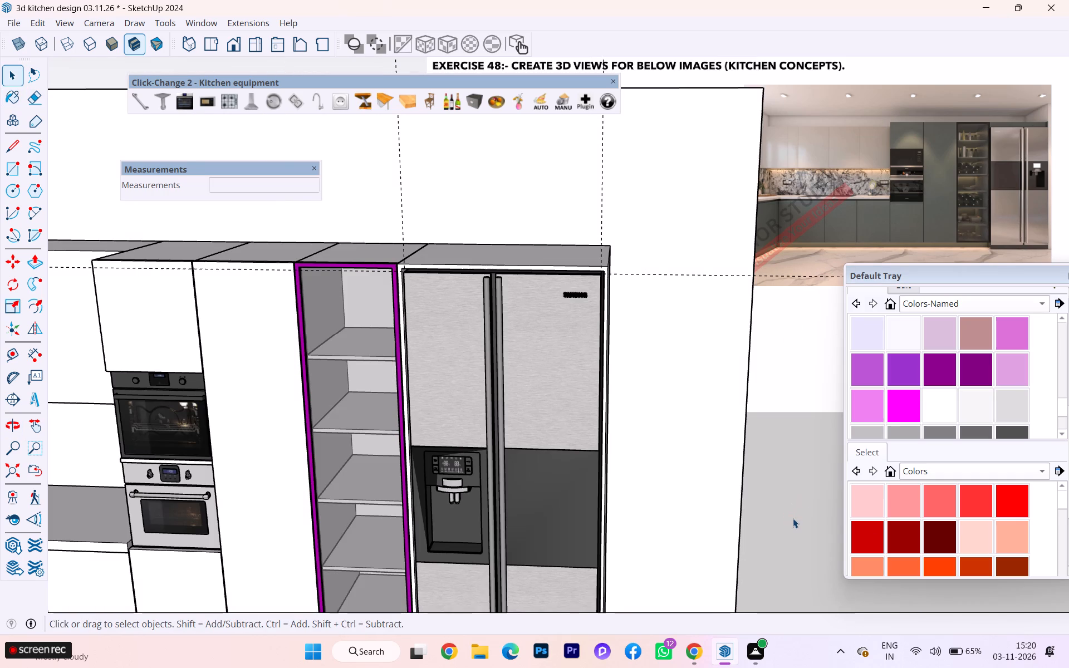
Examine the painted front frame up close and from above, including where it meets the fridge enclosure.
{"action": "scroll", "coordinate": [425, 355], "scroll_direction": "up", "scroll_amount": 2}
{"action": "scroll", "coordinate": [388, 287], "scroll_direction": "up", "scroll_amount": 7}
{"action": "scroll", "coordinate": [385, 261], "scroll_direction": "down", "scroll_amount": 1}
{"action": "scroll", "coordinate": [385, 258], "scroll_direction": "up", "scroll_amount": 1}
{"action": "scroll", "coordinate": [385, 257], "scroll_direction": "down", "scroll_amount": 1}
{"action": "scroll", "coordinate": [385, 256], "scroll_direction": "up", "scroll_amount": 3}
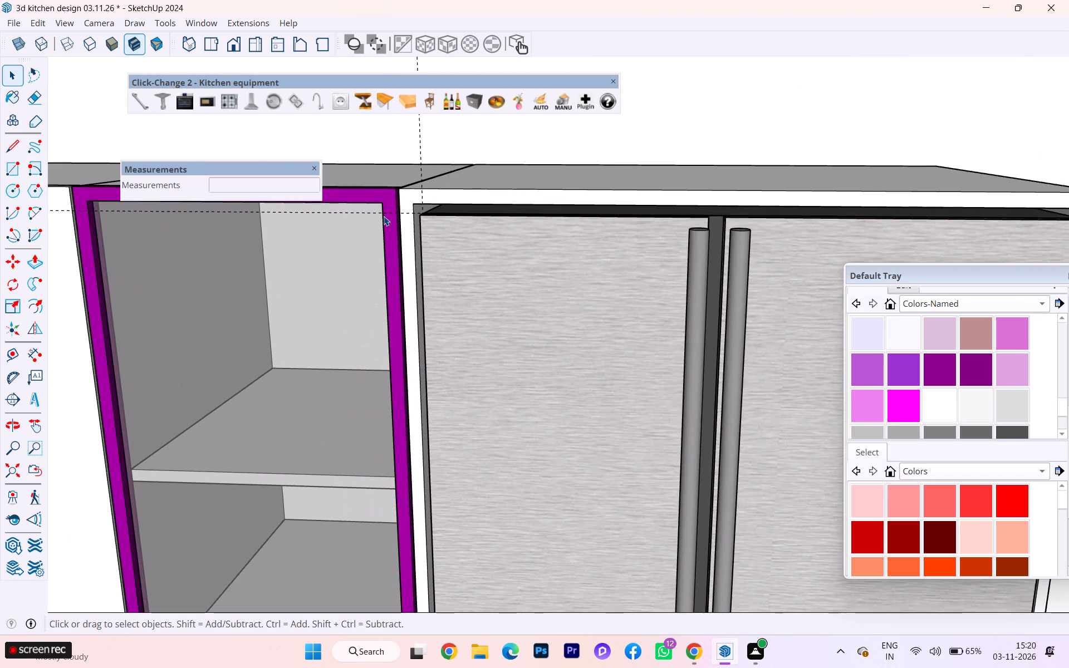
{"action": "scroll", "coordinate": [371, 198], "scroll_direction": "down", "scroll_amount": 5}
{"action": "scroll", "coordinate": [371, 198], "scroll_direction": "up", "scroll_amount": 2}
{"action": "scroll", "coordinate": [371, 198], "scroll_direction": "down", "scroll_amount": 2}
{"action": "scroll", "coordinate": [371, 198], "scroll_direction": "up", "scroll_amount": 2}
{"action": "scroll", "coordinate": [371, 198], "scroll_direction": "down", "scroll_amount": 1}
{"action": "scroll", "coordinate": [371, 198], "scroll_direction": "up", "scroll_amount": 1}
{"action": "scroll", "coordinate": [371, 198], "scroll_direction": "down", "scroll_amount": 1}
{"action": "scroll", "coordinate": [371, 198], "scroll_direction": "up", "scroll_amount": 3}
{"action": "scroll", "coordinate": [371, 198], "scroll_direction": "down", "scroll_amount": 2}
{"action": "middle_click_drag", "start_coordinate": [396, 227], "coordinate": [634, 377]}
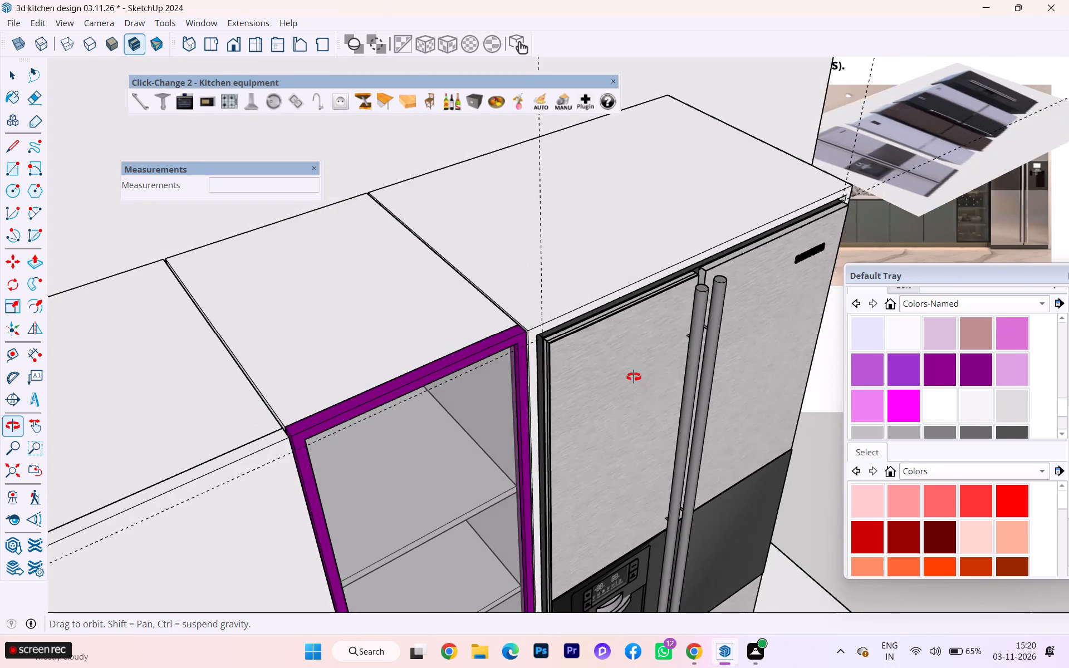
{"action": "middle_click_drag", "start_coordinate": [634, 377], "coordinate": [361, 350]}
{"action": "scroll", "coordinate": [367, 312], "scroll_direction": "down", "scroll_amount": 1}
{"action": "scroll", "coordinate": [382, 304], "scroll_direction": "up", "scroll_amount": 2}
{"action": "scroll", "coordinate": [403, 295], "scroll_direction": "down", "scroll_amount": 3}
{"action": "scroll", "coordinate": [303, 268], "scroll_direction": "down", "scroll_amount": 6}
{"action": "scroll", "coordinate": [303, 268], "scroll_direction": "up", "scroll_amount": 1}
{"action": "scroll", "coordinate": [303, 268], "scroll_direction": "down", "scroll_amount": 6}
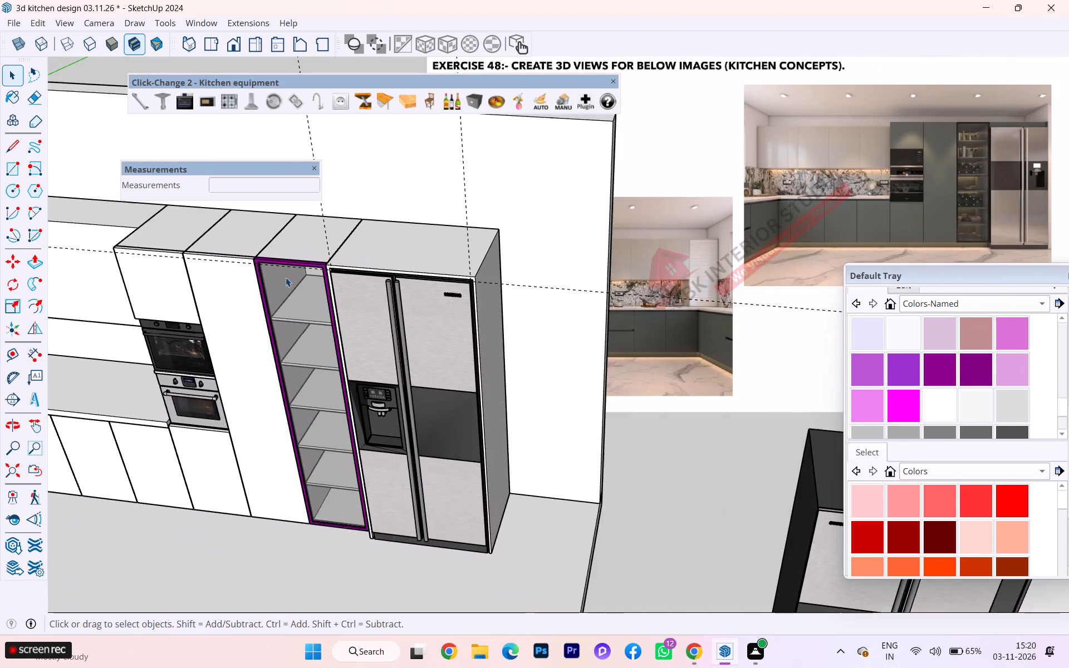
{"action": "scroll", "coordinate": [288, 282], "scroll_direction": "down", "scroll_amount": 7}
{"action": "scroll", "coordinate": [288, 282], "scroll_direction": "up", "scroll_amount": 5}
{"action": "middle_click_drag", "start_coordinate": [289, 285], "coordinate": [337, 219]}
{"action": "scroll", "coordinate": [338, 229], "scroll_direction": "down", "scroll_amount": 4}
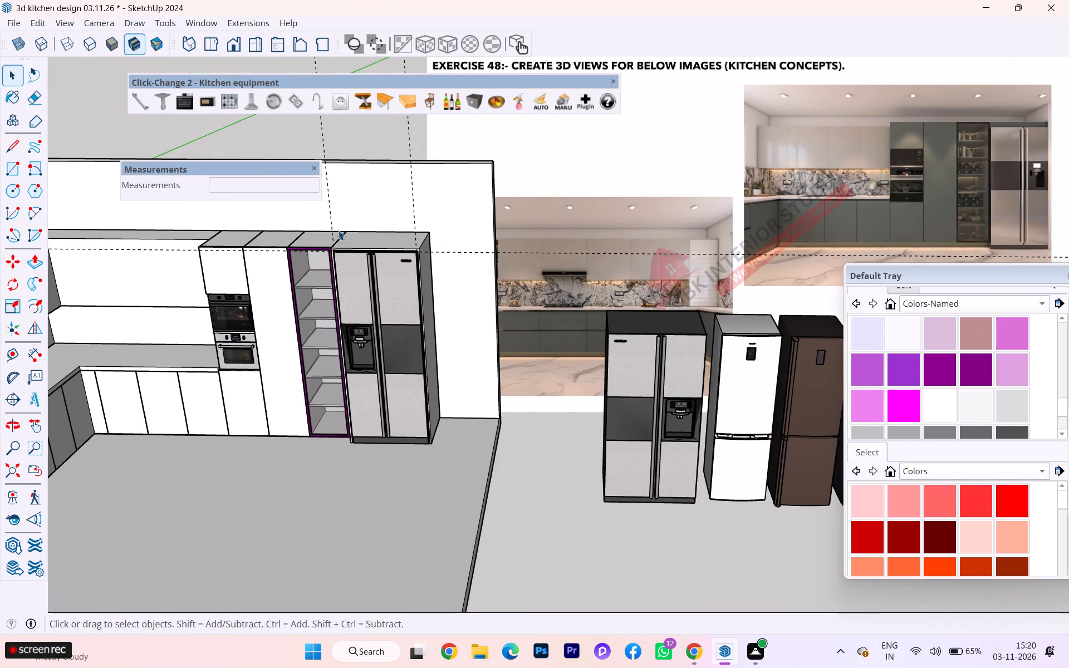
{"action": "scroll", "coordinate": [383, 274], "scroll_direction": "down", "scroll_amount": 3}
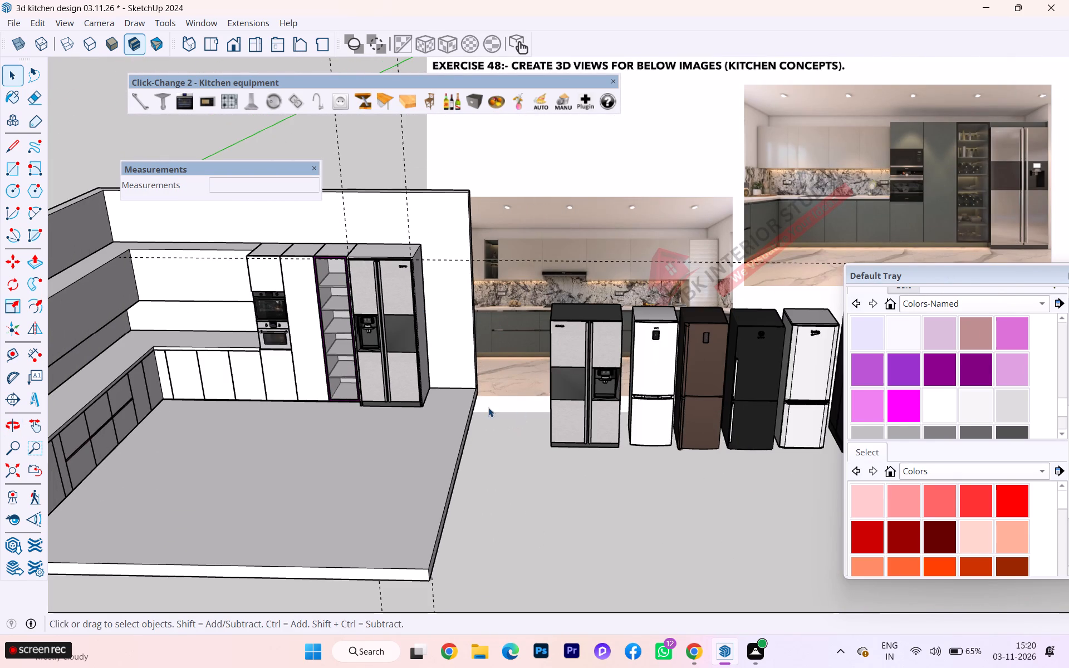
Examine the fridge in its enclosure beside the painted shelf cabinet, from an angle and from the front.
{"action": "scroll", "coordinate": [391, 320], "scroll_direction": "up", "scroll_amount": 2}
{"action": "scroll", "coordinate": [391, 319], "scroll_direction": "down", "scroll_amount": 1}
{"action": "scroll", "coordinate": [392, 318], "scroll_direction": "up", "scroll_amount": 2}
{"action": "scroll", "coordinate": [390, 273], "scroll_direction": "down", "scroll_amount": 3}
{"action": "scroll", "coordinate": [390, 273], "scroll_direction": "up", "scroll_amount": 8}
{"action": "scroll", "coordinate": [390, 273], "scroll_direction": "down", "scroll_amount": 2}
{"action": "scroll", "coordinate": [390, 273], "scroll_direction": "up", "scroll_amount": 4}
{"action": "scroll", "coordinate": [390, 273], "scroll_direction": "down", "scroll_amount": 2}
{"action": "scroll", "coordinate": [390, 273], "scroll_direction": "up", "scroll_amount": 7}
{"action": "scroll", "coordinate": [390, 273], "scroll_direction": "down", "scroll_amount": 3}
{"action": "scroll", "coordinate": [390, 273], "scroll_direction": "up", "scroll_amount": 1}
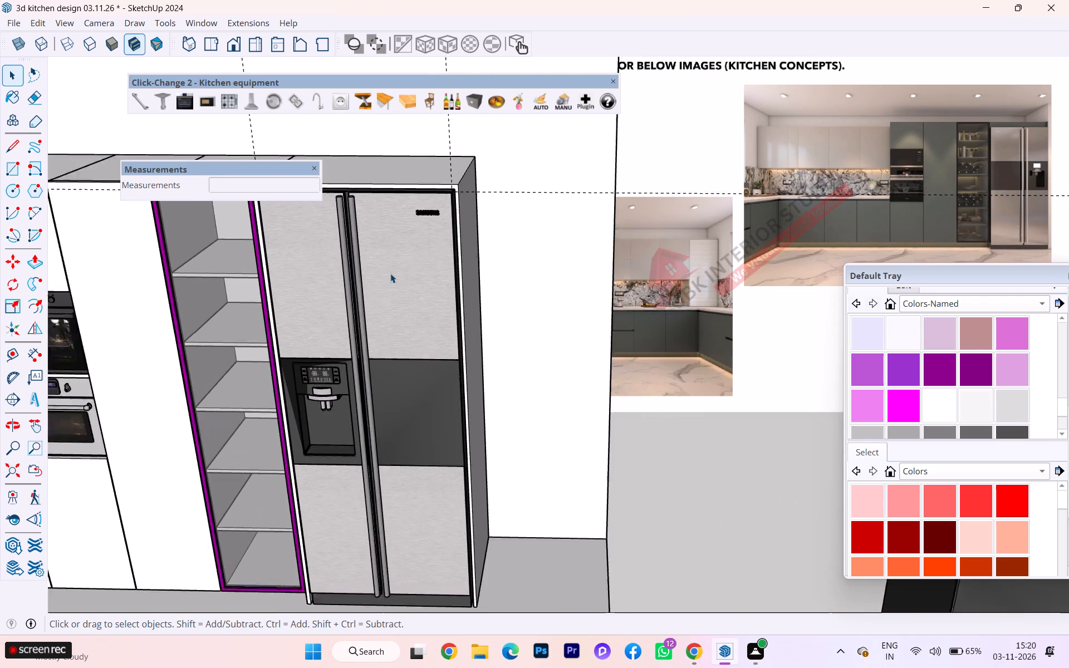
{"action": "scroll", "coordinate": [390, 273], "scroll_direction": "up", "scroll_amount": 2}
{"action": "scroll", "coordinate": [390, 259], "scroll_direction": "down", "scroll_amount": 1}
{"action": "scroll", "coordinate": [390, 259], "scroll_direction": "up", "scroll_amount": 8}
{"action": "scroll", "coordinate": [409, 235], "scroll_direction": "down", "scroll_amount": 5}
{"action": "scroll", "coordinate": [409, 237], "scroll_direction": "up", "scroll_amount": 2}
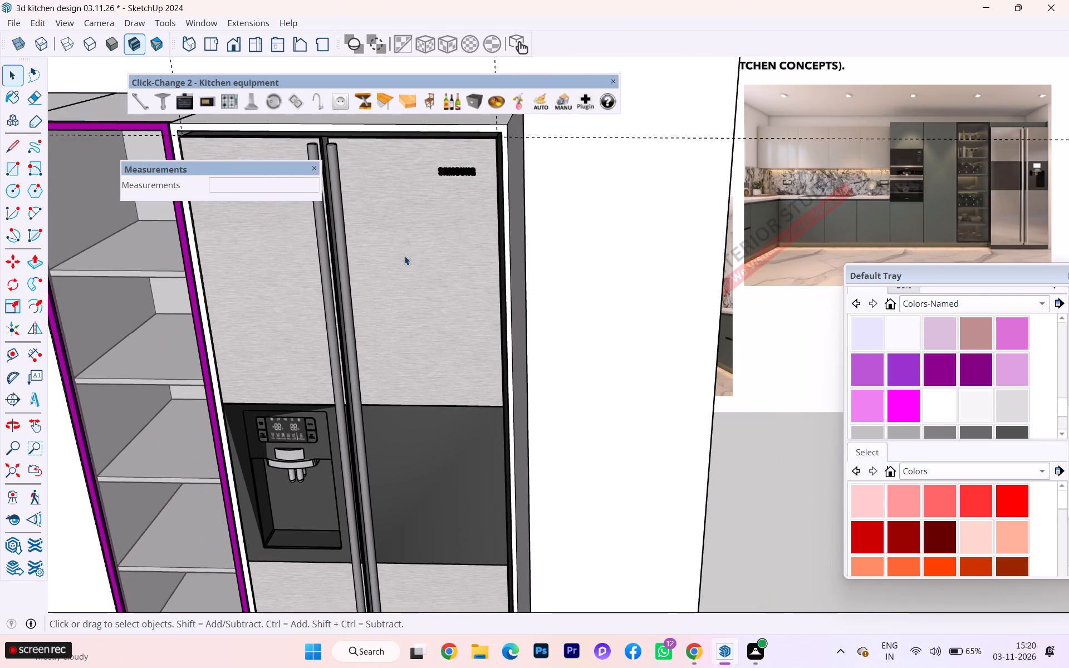
{"action": "middle_click_drag", "start_coordinate": [404, 257], "coordinate": [446, 184]}
{"action": "scroll", "coordinate": [448, 183], "scroll_direction": "down", "scroll_amount": 3}
{"action": "scroll", "coordinate": [455, 189], "scroll_direction": "up", "scroll_amount": 1}
{"action": "scroll", "coordinate": [456, 189], "scroll_direction": "down", "scroll_amount": 4}
{"action": "scroll", "coordinate": [463, 222], "scroll_direction": "up", "scroll_amount": 1}
{"action": "scroll", "coordinate": [463, 222], "scroll_direction": "down", "scroll_amount": 2}
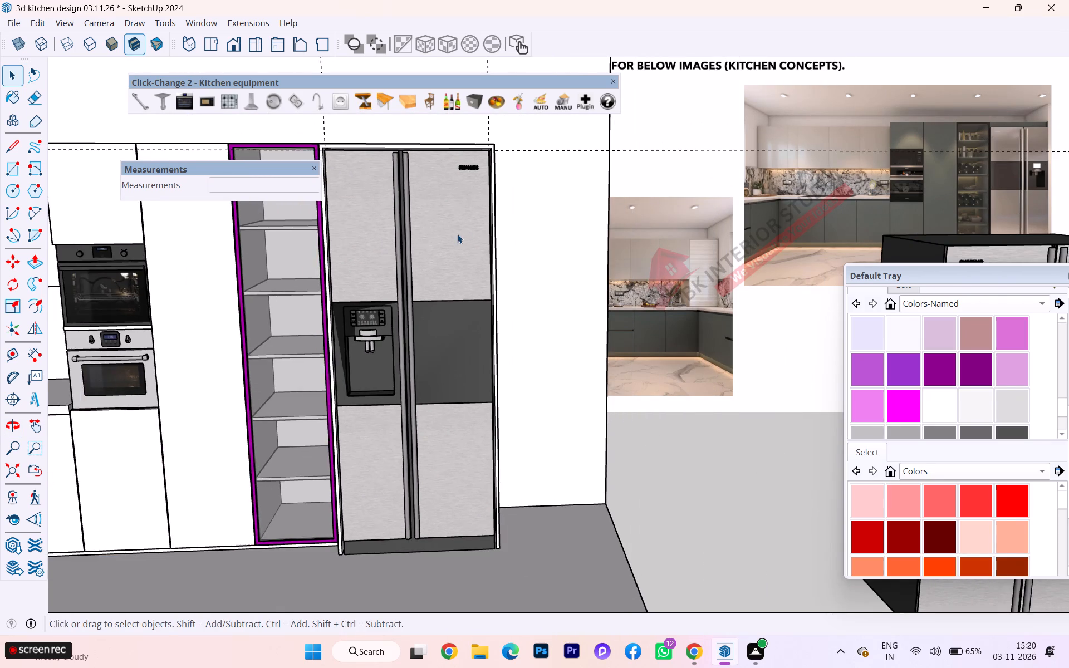
{"action": "scroll", "coordinate": [457, 235], "scroll_direction": "down", "scroll_amount": 4}
{"action": "scroll", "coordinate": [454, 262], "scroll_direction": "up", "scroll_amount": 3}
{"action": "scroll", "coordinate": [454, 263], "scroll_direction": "down", "scroll_amount": 1}
{"action": "scroll", "coordinate": [396, 276], "scroll_direction": "down", "scroll_amount": 3}
{"action": "scroll", "coordinate": [396, 277], "scroll_direction": "up", "scroll_amount": 1}
{"action": "scroll", "coordinate": [310, 358], "scroll_direction": "up", "scroll_amount": 2}
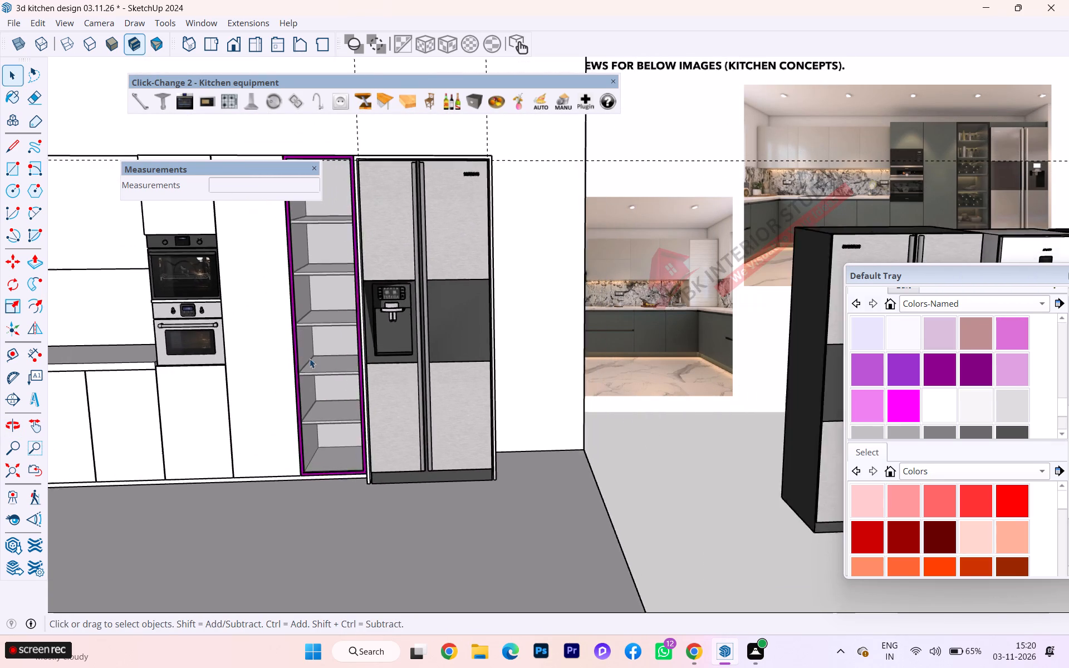
Examine the lower part of the open shelf cabinet and the fridge base along the floor and adjoining base cabinets.
{"action": "scroll", "coordinate": [310, 358], "scroll_direction": "up", "scroll_amount": 4}
{"action": "scroll", "coordinate": [448, 275], "scroll_direction": "up", "scroll_amount": 5}
{"action": "scroll", "coordinate": [449, 275], "scroll_direction": "down", "scroll_amount": 1}
{"action": "scroll", "coordinate": [449, 275], "scroll_direction": "up", "scroll_amount": 2}
{"action": "scroll", "coordinate": [449, 275], "scroll_direction": "down", "scroll_amount": 6}
{"action": "scroll", "coordinate": [533, 292], "scroll_direction": "down", "scroll_amount": 6}
{"action": "scroll", "coordinate": [553, 375], "scroll_direction": "up", "scroll_amount": 1}
{"action": "scroll", "coordinate": [553, 377], "scroll_direction": "down", "scroll_amount": 2}
{"action": "scroll", "coordinate": [550, 387], "scroll_direction": "up", "scroll_amount": 6}
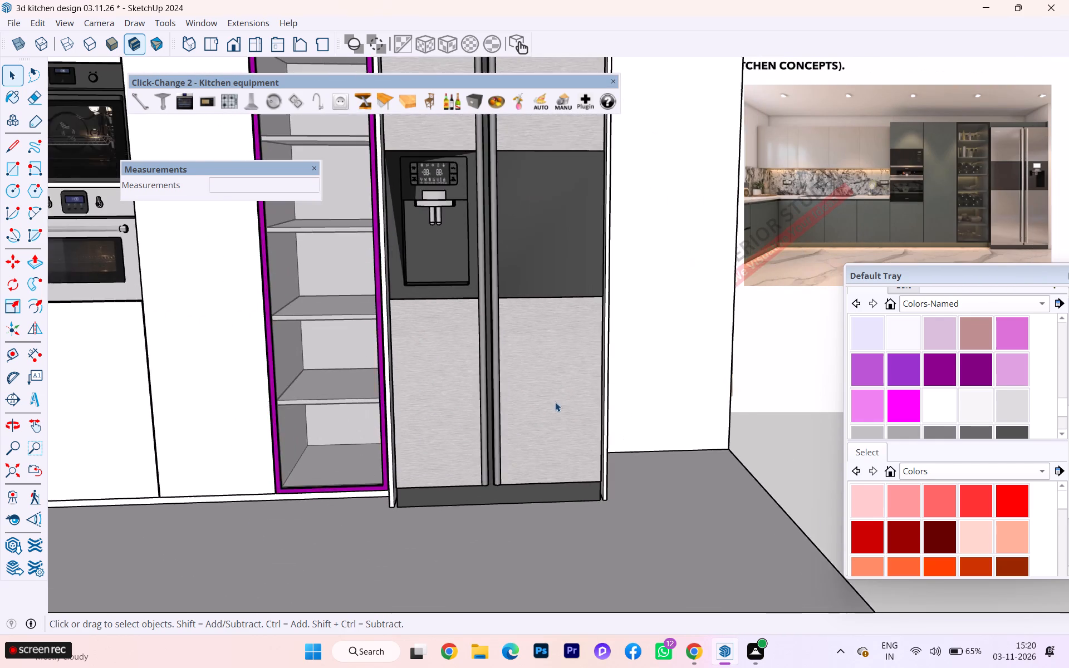
{"action": "scroll", "coordinate": [549, 545], "scroll_direction": "up", "scroll_amount": 4}
{"action": "scroll", "coordinate": [549, 543], "scroll_direction": "down", "scroll_amount": 1}
{"action": "scroll", "coordinate": [549, 542], "scroll_direction": "up", "scroll_amount": 2}
{"action": "scroll", "coordinate": [604, 484], "scroll_direction": "down", "scroll_amount": 1}
{"action": "scroll", "coordinate": [605, 483], "scroll_direction": "up", "scroll_amount": 1}
{"action": "scroll", "coordinate": [605, 482], "scroll_direction": "down", "scroll_amount": 3}
{"action": "scroll", "coordinate": [605, 482], "scroll_direction": "up", "scroll_amount": 3}
{"action": "scroll", "coordinate": [605, 480], "scroll_direction": "down", "scroll_amount": 2}
{"action": "scroll", "coordinate": [606, 480], "scroll_direction": "up", "scroll_amount": 1}
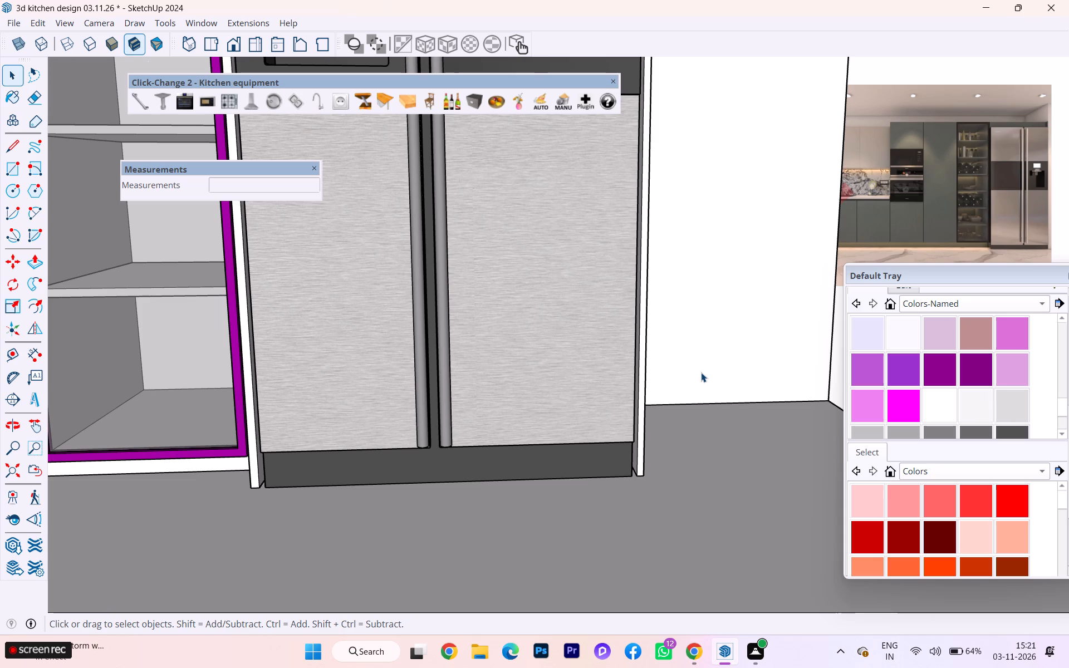
{"action": "scroll", "coordinate": [568, 205], "scroll_direction": "down", "scroll_amount": 5}
{"action": "scroll", "coordinate": [566, 245], "scroll_direction": "up", "scroll_amount": 1}
{"action": "scroll", "coordinate": [566, 245], "scroll_direction": "down", "scroll_amount": 1}
{"action": "scroll", "coordinate": [566, 245], "scroll_direction": "up", "scroll_amount": 1}
{"action": "scroll", "coordinate": [566, 245], "scroll_direction": "down", "scroll_amount": 1}
{"action": "scroll", "coordinate": [515, 276], "scroll_direction": "down", "scroll_amount": 7}
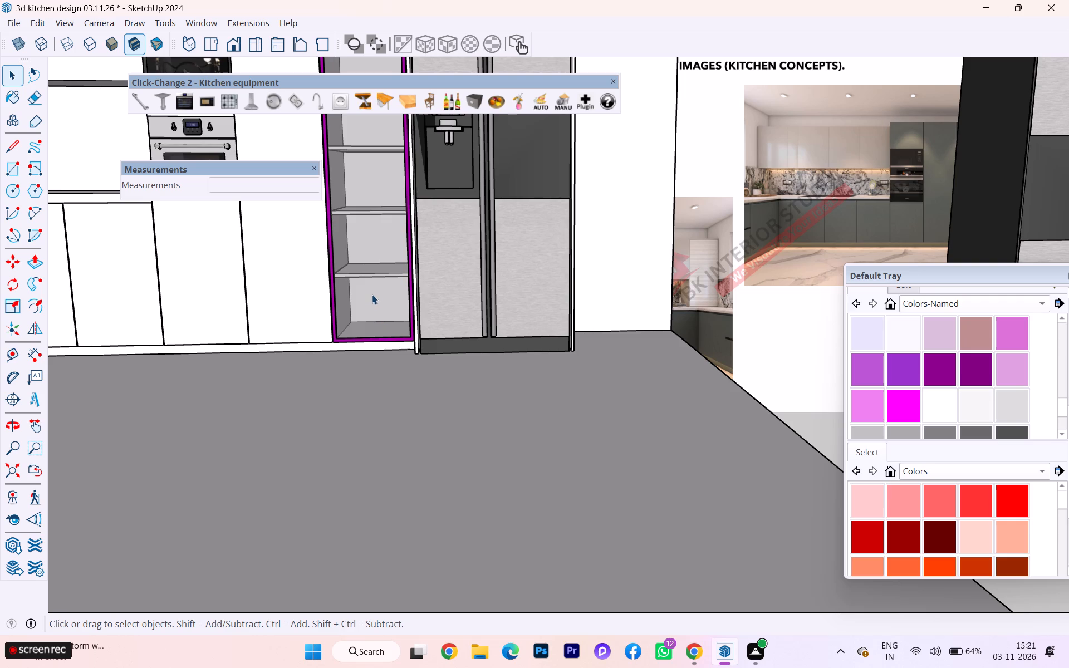
{"action": "scroll", "coordinate": [190, 274], "scroll_direction": "down", "scroll_amount": 2}
{"action": "scroll", "coordinate": [188, 275], "scroll_direction": "up", "scroll_amount": 2}
{"action": "scroll", "coordinate": [188, 275], "scroll_direction": "down", "scroll_amount": 2}
{"action": "scroll", "coordinate": [188, 275], "scroll_direction": "up", "scroll_amount": 1}
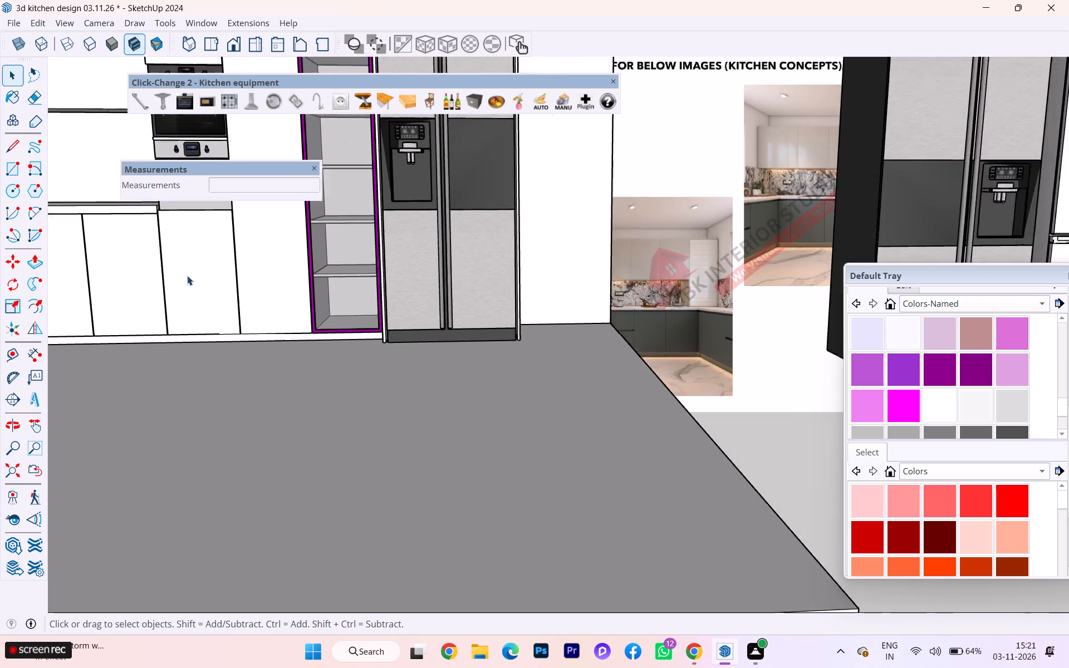
Delete the row of six spare fridge models standing outside the kitchen from inside their component.
{"action": "scroll", "coordinate": [123, 279], "scroll_direction": "down", "scroll_amount": 2}
{"action": "scroll", "coordinate": [120, 281], "scroll_direction": "up", "scroll_amount": 4}
{"action": "scroll", "coordinate": [119, 281], "scroll_direction": "down", "scroll_amount": 2}
{"action": "scroll", "coordinate": [119, 281], "scroll_direction": "up", "scroll_amount": 1}
{"action": "scroll", "coordinate": [120, 261], "scroll_direction": "down", "scroll_amount": 2}
{"action": "scroll", "coordinate": [120, 261], "scroll_direction": "up", "scroll_amount": 3}
{"action": "scroll", "coordinate": [120, 261], "scroll_direction": "down", "scroll_amount": 7}
{"action": "scroll", "coordinate": [120, 261], "scroll_direction": "up", "scroll_amount": 1}
{"action": "scroll", "coordinate": [120, 261], "scroll_direction": "down", "scroll_amount": 10}
{"action": "scroll", "coordinate": [118, 262], "scroll_direction": "up", "scroll_amount": 1}
{"action": "scroll", "coordinate": [118, 262], "scroll_direction": "down", "scroll_amount": 1}
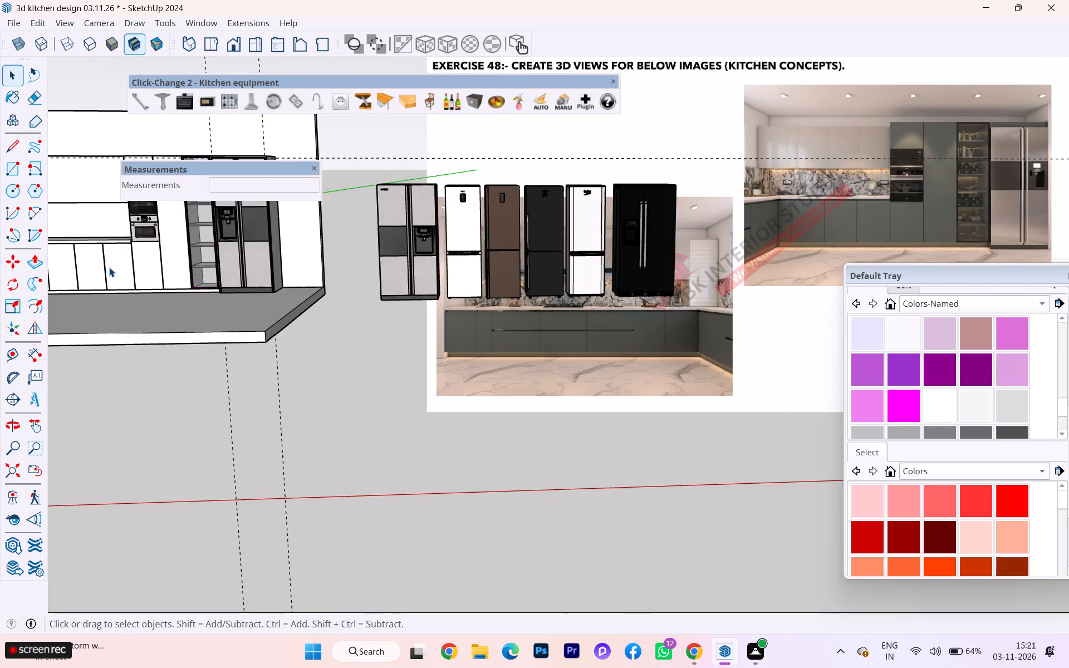
{"action": "scroll", "coordinate": [108, 269], "scroll_direction": "down", "scroll_amount": 1}
{"action": "scroll", "coordinate": [108, 269], "scroll_direction": "up", "scroll_amount": 2}
{"action": "scroll", "coordinate": [108, 269], "scroll_direction": "down", "scroll_amount": 4}
{"action": "scroll", "coordinate": [107, 269], "scroll_direction": "up", "scroll_amount": 1}
{"action": "scroll", "coordinate": [107, 269], "scroll_direction": "down", "scroll_amount": 1}
{"action": "scroll", "coordinate": [213, 208], "scroll_direction": "up", "scroll_amount": 6}
{"action": "left_click", "coordinate": [411, 232]}
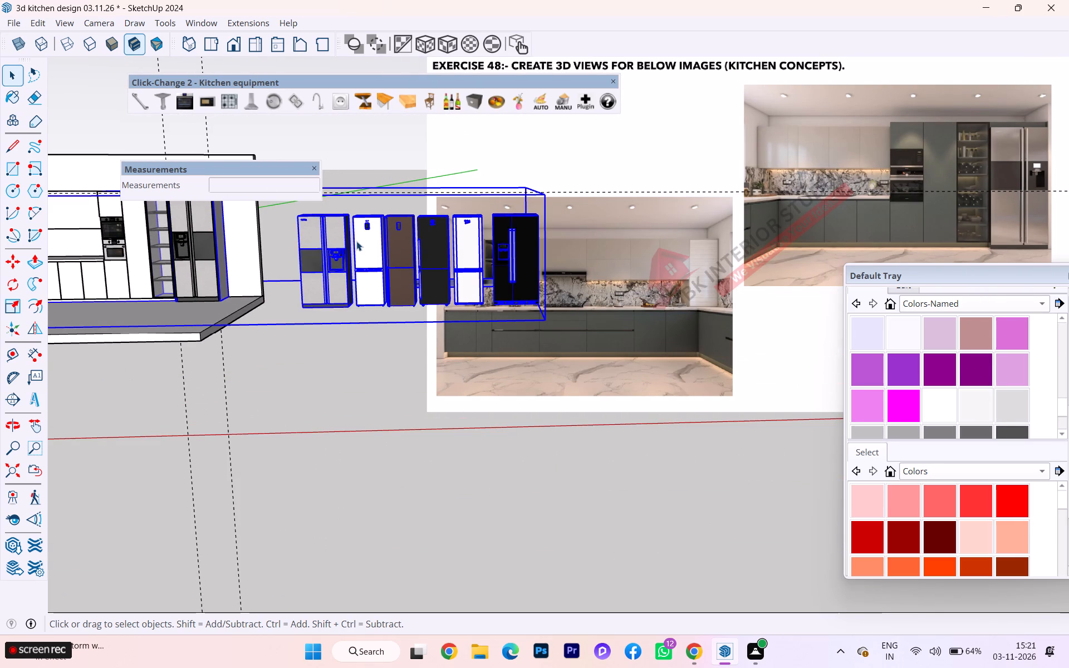
{"action": "double_click", "coordinate": [358, 241]}
{"action": "left_click_drag", "start_coordinate": [283, 186], "coordinate": [561, 405]}
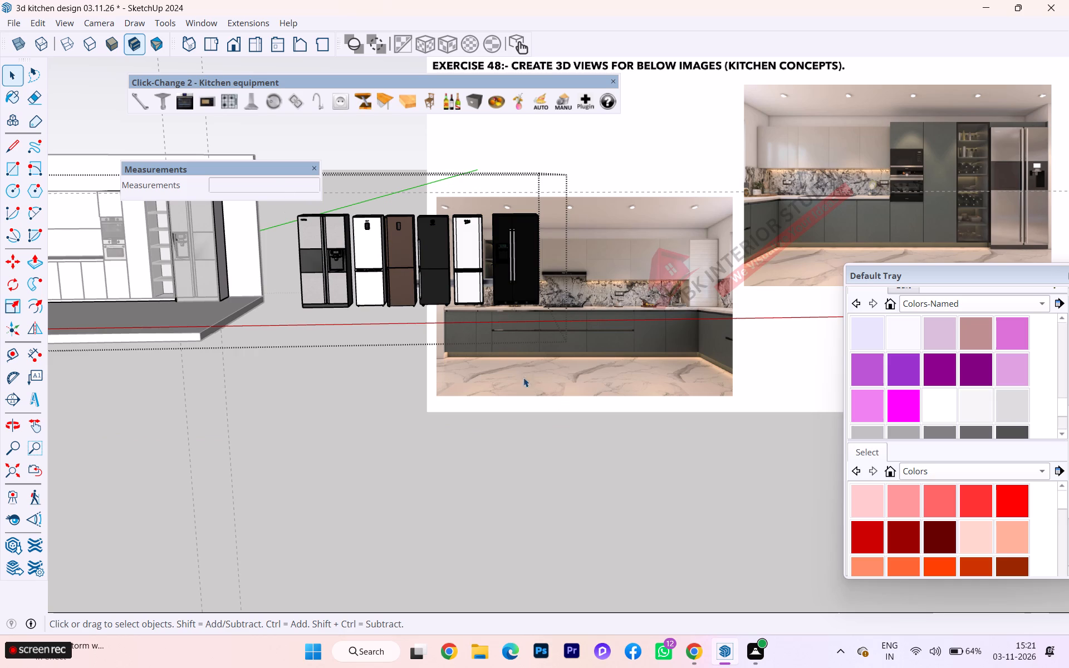
{"action": "scroll", "coordinate": [271, 286], "scroll_direction": "down", "scroll_amount": 3}
{"action": "scroll", "coordinate": [272, 298], "scroll_direction": "up", "scroll_amount": 1}
{"action": "scroll", "coordinate": [272, 298], "scroll_direction": "down", "scroll_amount": 3}
{"action": "left_click_drag", "start_coordinate": [280, 232], "coordinate": [479, 394]}
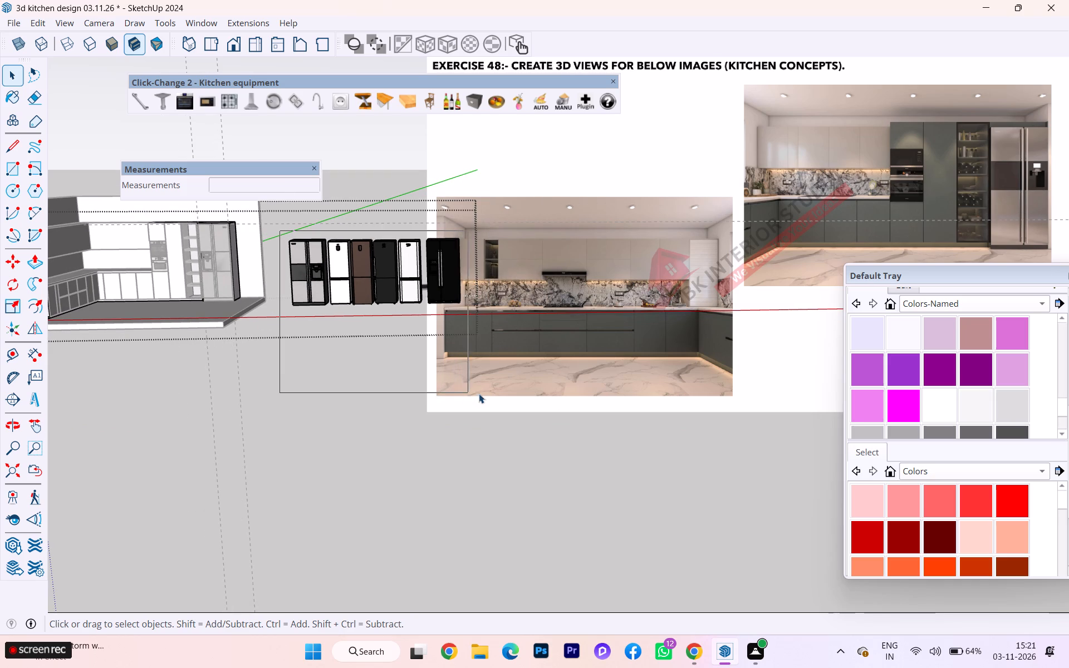
{"action": "left_click_drag", "start_coordinate": [479, 394], "coordinate": [487, 396]}
{"action": "key", "text": "Delete"}
{"action": "left_click", "coordinate": [276, 394]}
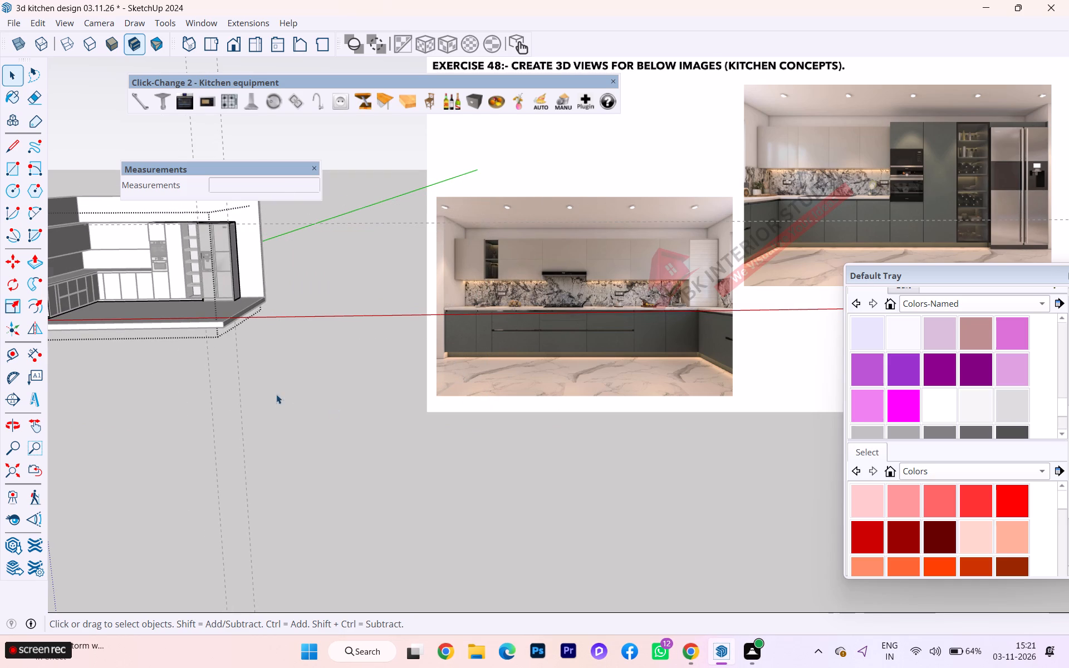
Open the L-shaped wall cabinet group for editing and hide the rest of the model.
{"action": "scroll", "coordinate": [415, 322], "scroll_direction": "down", "scroll_amount": 1}
{"action": "scroll", "coordinate": [423, 326], "scroll_direction": "up", "scroll_amount": 1}
{"action": "scroll", "coordinate": [430, 330], "scroll_direction": "down", "scroll_amount": 6}
{"action": "scroll", "coordinate": [483, 364], "scroll_direction": "up", "scroll_amount": 1}
{"action": "scroll", "coordinate": [488, 366], "scroll_direction": "down", "scroll_amount": 4}
{"action": "scroll", "coordinate": [350, 263], "scroll_direction": "up", "scroll_amount": 7}
{"action": "scroll", "coordinate": [391, 338], "scroll_direction": "down", "scroll_amount": 2}
{"action": "scroll", "coordinate": [391, 338], "scroll_direction": "up", "scroll_amount": 1}
{"action": "scroll", "coordinate": [391, 338], "scroll_direction": "down", "scroll_amount": 3}
{"action": "scroll", "coordinate": [391, 338], "scroll_direction": "up", "scroll_amount": 2}
{"action": "scroll", "coordinate": [391, 338], "scroll_direction": "down", "scroll_amount": 1}
{"action": "scroll", "coordinate": [391, 338], "scroll_direction": "up", "scroll_amount": 5}
{"action": "scroll", "coordinate": [286, 316], "scroll_direction": "down", "scroll_amount": 2}
{"action": "scroll", "coordinate": [286, 316], "scroll_direction": "up", "scroll_amount": 14}
{"action": "scroll", "coordinate": [286, 316], "scroll_direction": "down", "scroll_amount": 1}
{"action": "scroll", "coordinate": [286, 316], "scroll_direction": "up", "scroll_amount": 10}
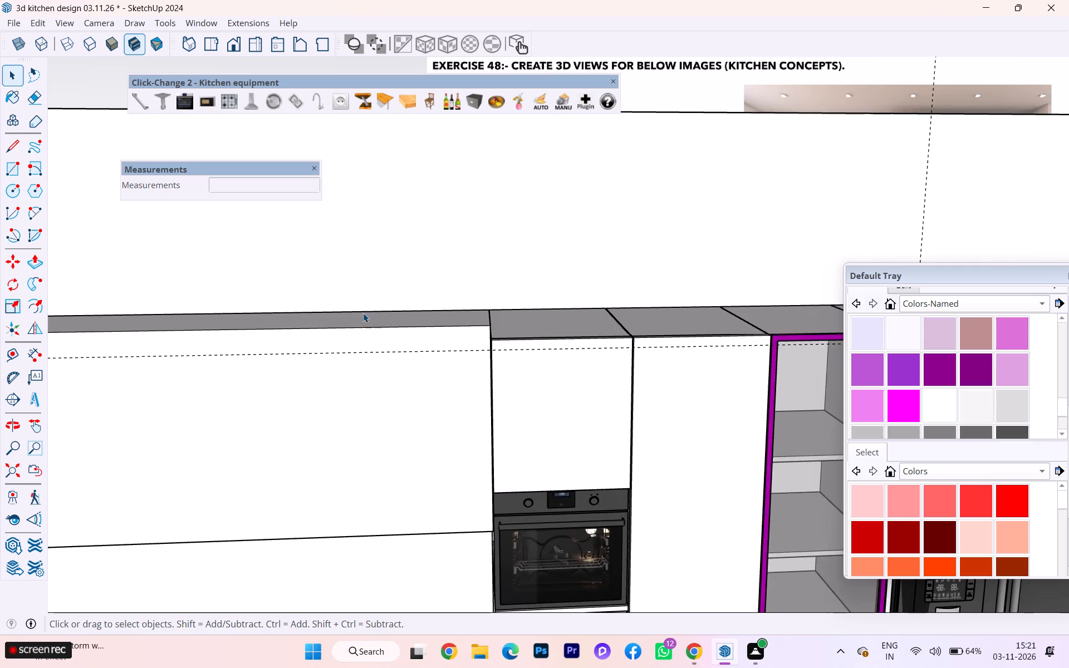
{"action": "scroll", "coordinate": [369, 313], "scroll_direction": "down", "scroll_amount": 1}
{"action": "scroll", "coordinate": [369, 313], "scroll_direction": "up", "scroll_amount": 3}
{"action": "middle_click_drag", "start_coordinate": [364, 314], "coordinate": [266, 473]}
{"action": "scroll", "coordinate": [356, 328], "scroll_direction": "down", "scroll_amount": 1}
{"action": "scroll", "coordinate": [409, 332], "scroll_direction": "down", "scroll_amount": 2}
{"action": "scroll", "coordinate": [414, 328], "scroll_direction": "up", "scroll_amount": 2}
{"action": "scroll", "coordinate": [415, 328], "scroll_direction": "down", "scroll_amount": 2}
{"action": "double_click", "coordinate": [320, 330]}
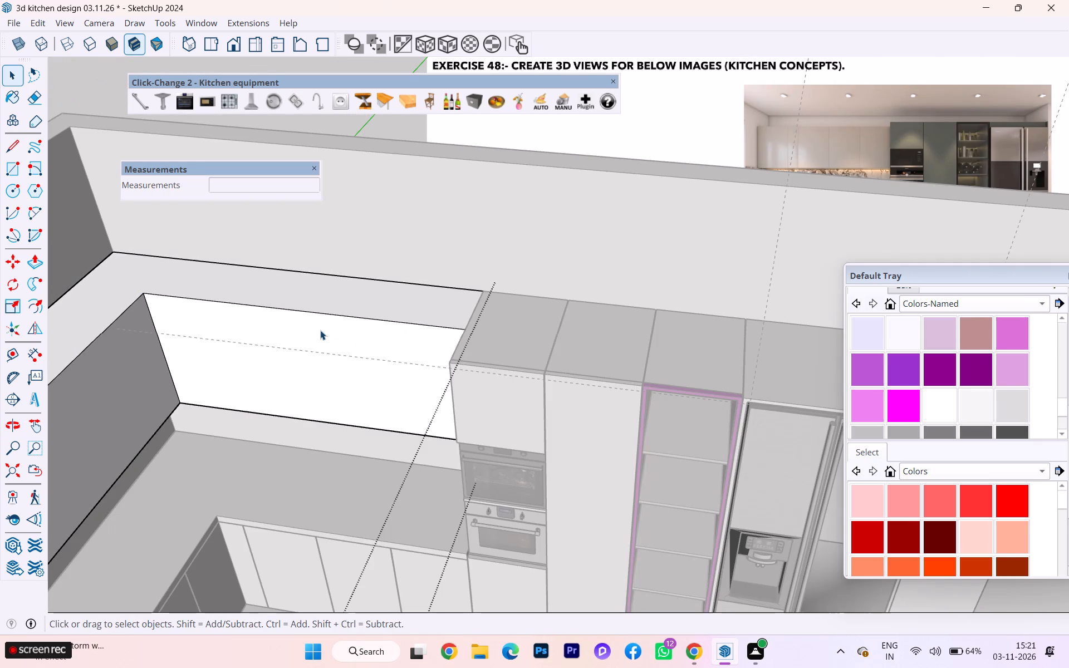
{"action": "key", "text": "h"}
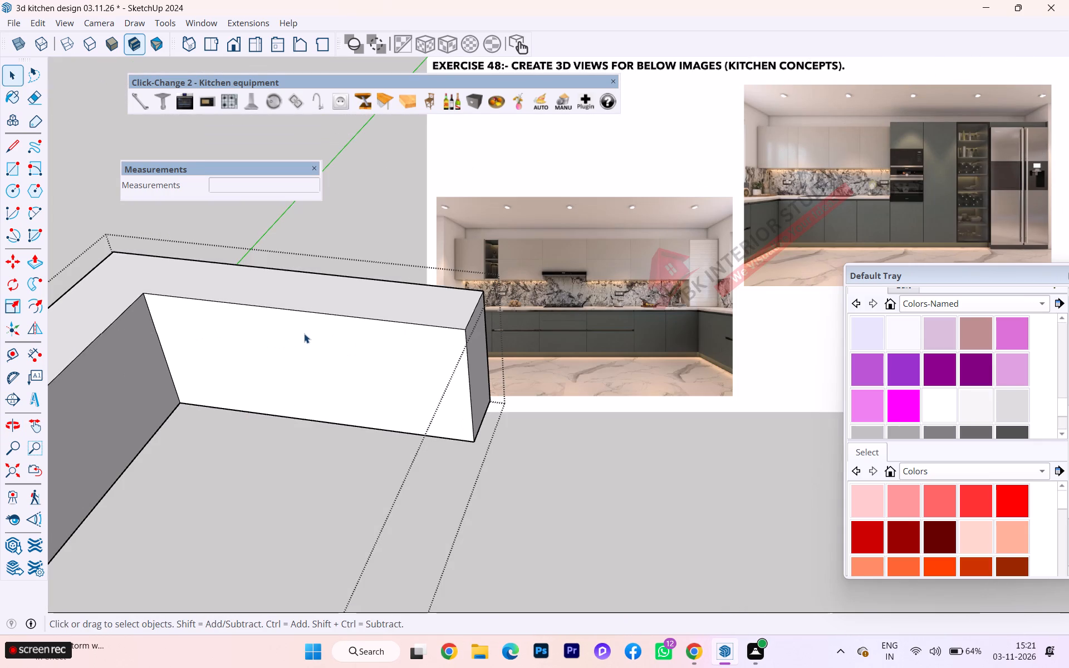
Push/Pull the front face of the wall cabinet's long run outward by 6".
{"action": "scroll", "coordinate": [469, 299], "scroll_direction": "down", "scroll_amount": 10}
{"action": "scroll", "coordinate": [514, 314], "scroll_direction": "up", "scroll_amount": 1}
{"action": "scroll", "coordinate": [479, 304], "scroll_direction": "down", "scroll_amount": 1}
{"action": "middle_click_drag", "start_coordinate": [465, 299], "coordinate": [322, 302]}
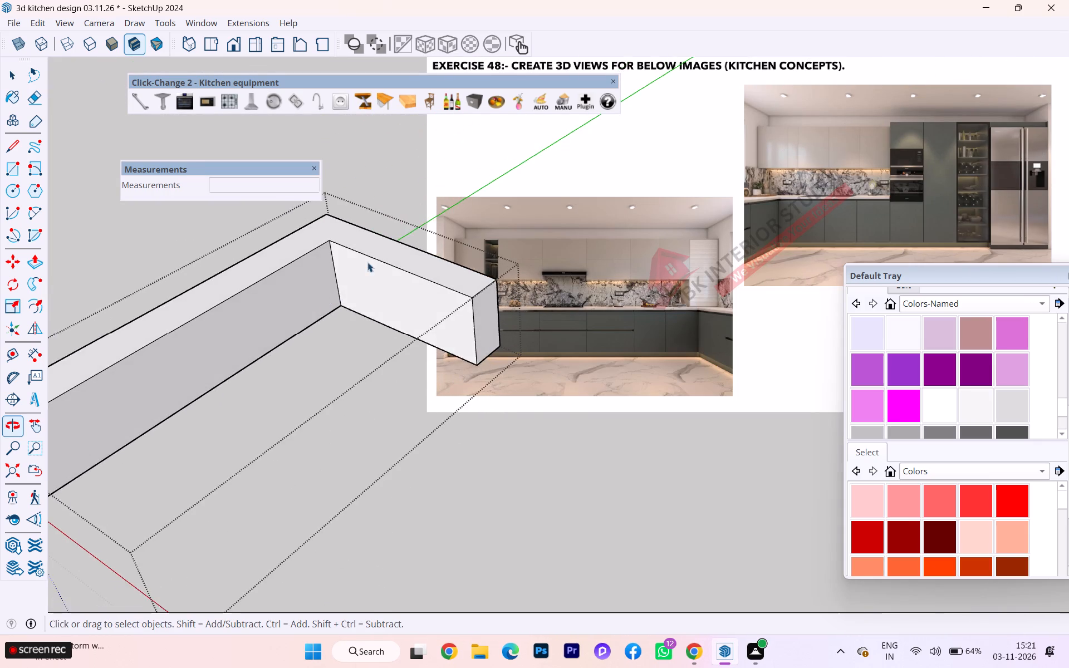
{"action": "scroll", "coordinate": [409, 245], "scroll_direction": "up", "scroll_amount": 3}
{"action": "scroll", "coordinate": [409, 245], "scroll_direction": "down", "scroll_amount": 1}
{"action": "scroll", "coordinate": [409, 245], "scroll_direction": "up", "scroll_amount": 2}
{"action": "scroll", "coordinate": [409, 245], "scroll_direction": "down", "scroll_amount": 2}
{"action": "scroll", "coordinate": [409, 245], "scroll_direction": "up", "scroll_amount": 2}
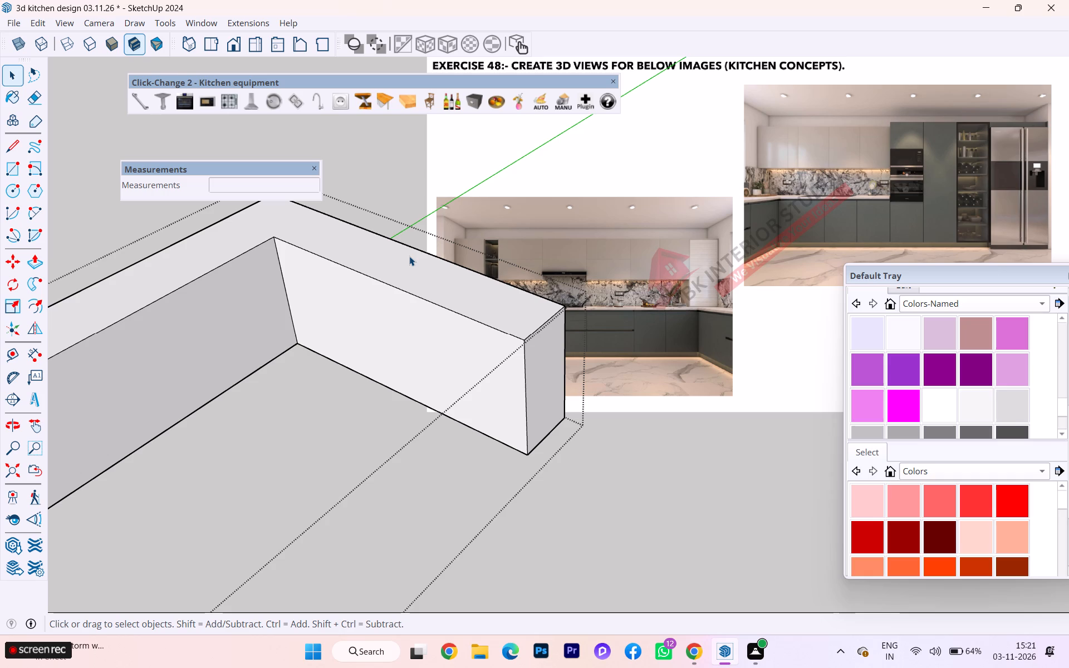
{"action": "scroll", "coordinate": [417, 274], "scroll_direction": "down", "scroll_amount": 4}
{"action": "scroll", "coordinate": [447, 250], "scroll_direction": "up", "scroll_amount": 1}
{"action": "scroll", "coordinate": [449, 249], "scroll_direction": "down", "scroll_amount": 1}
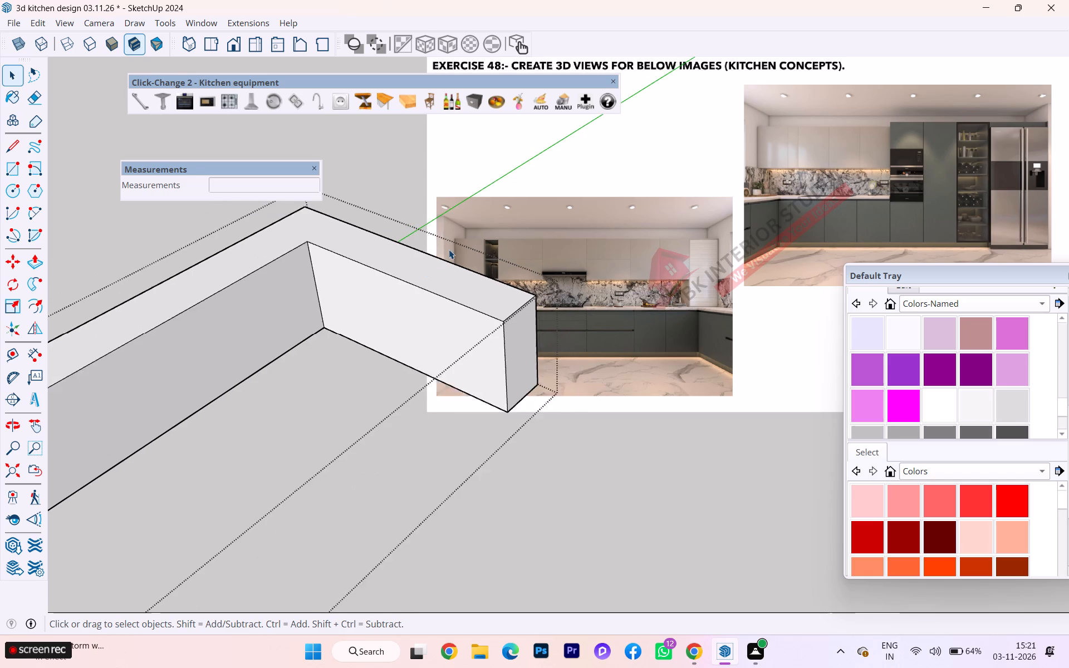
{"action": "scroll", "coordinate": [449, 249], "scroll_direction": "down", "scroll_amount": 1}
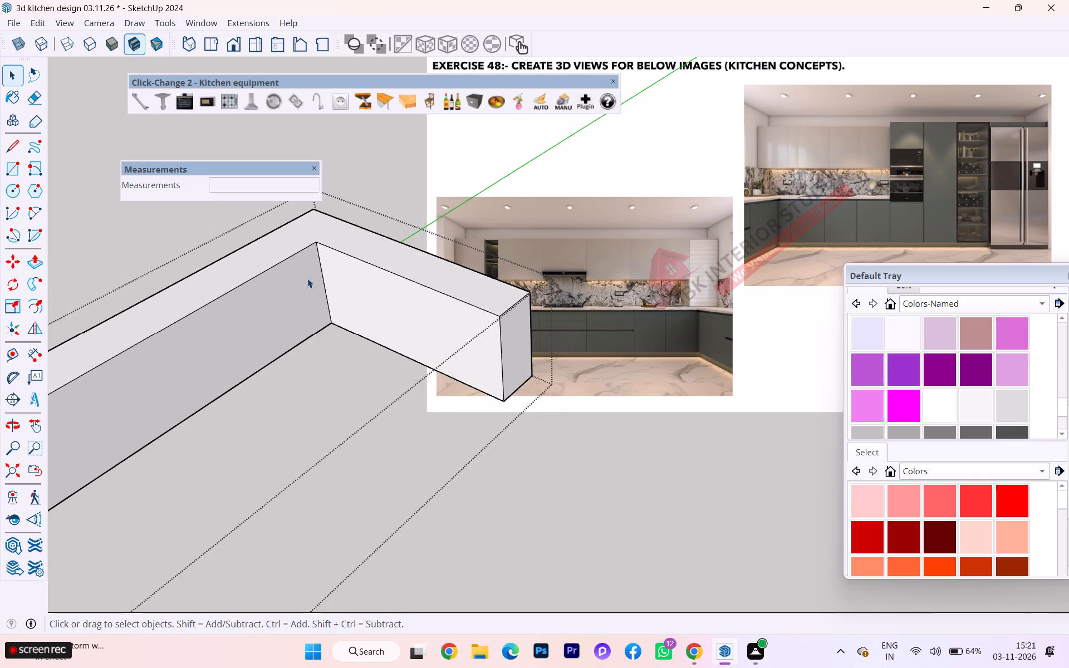
{"action": "left_click", "coordinate": [240, 321]}
{"action": "key", "text": "p"}
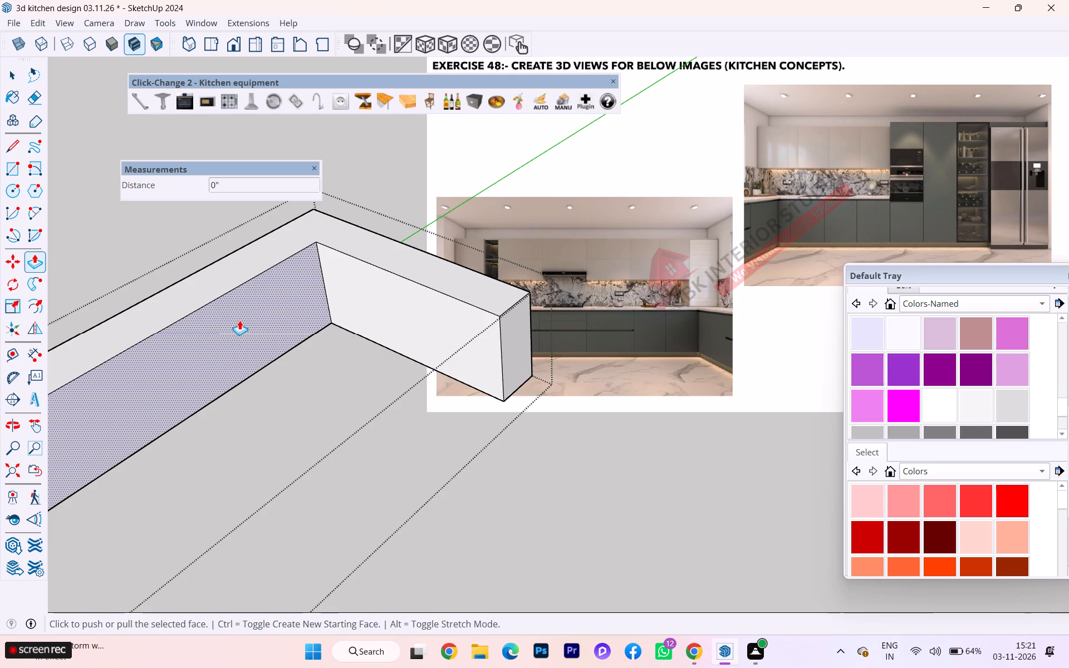
{"action": "left_click", "coordinate": [239, 320]}
{"action": "key", "text": "6"}
{"action": "key", "text": "Return"}
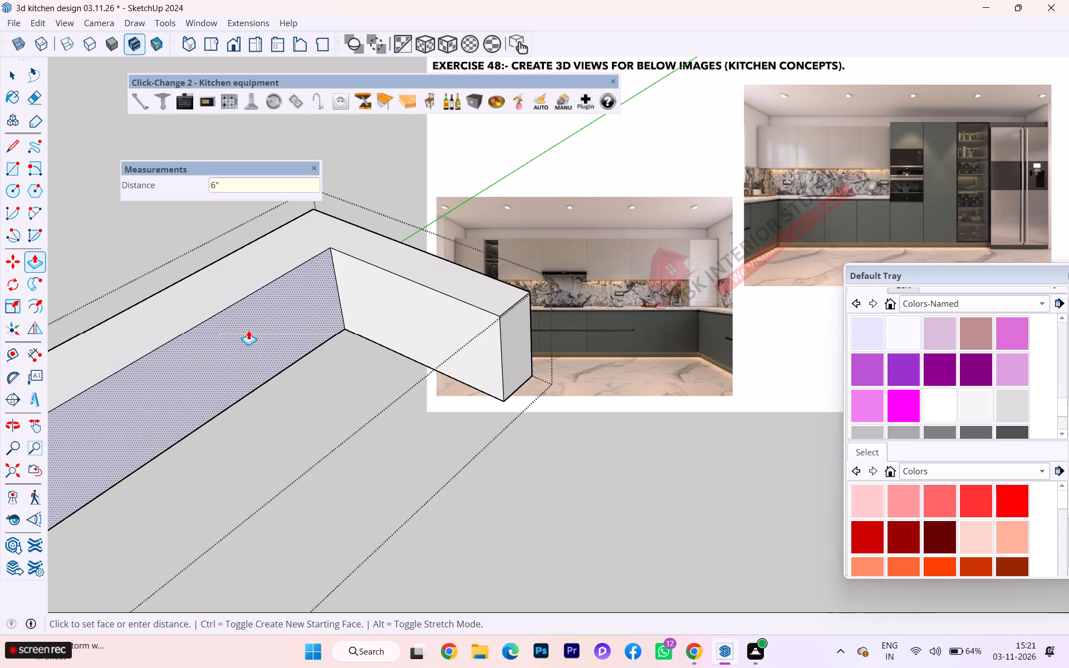
{"action": "key", "text": "Escape"}
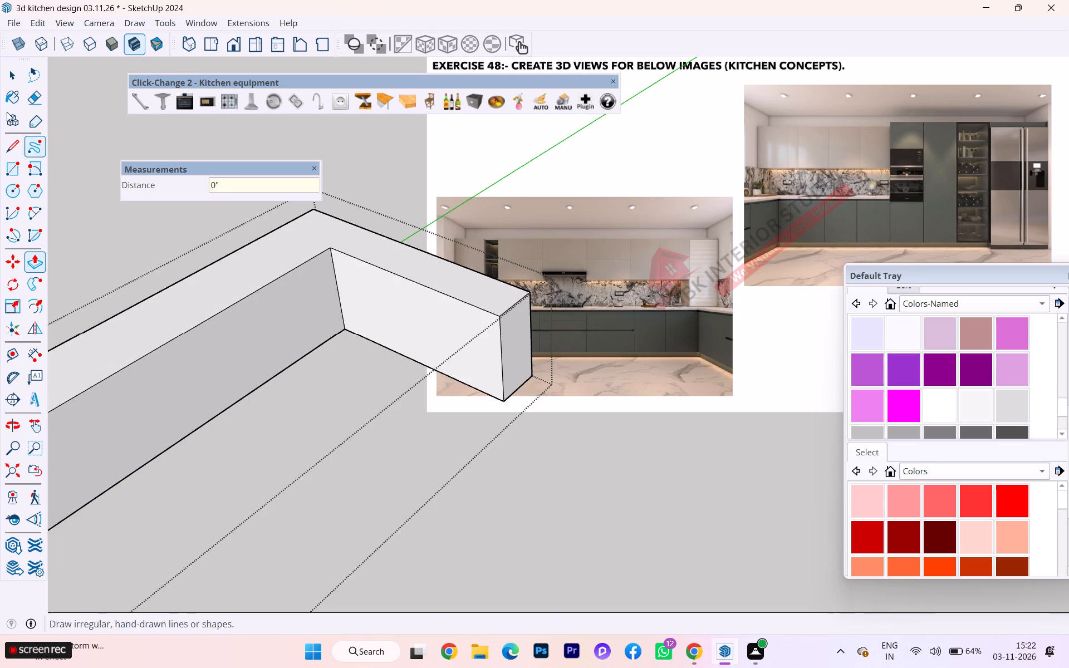
Push/Pull the front face of the wall cabinet's short run outward by 2".
{"action": "left_click", "coordinate": [4, 71]}
{"action": "left_click", "coordinate": [389, 323]}
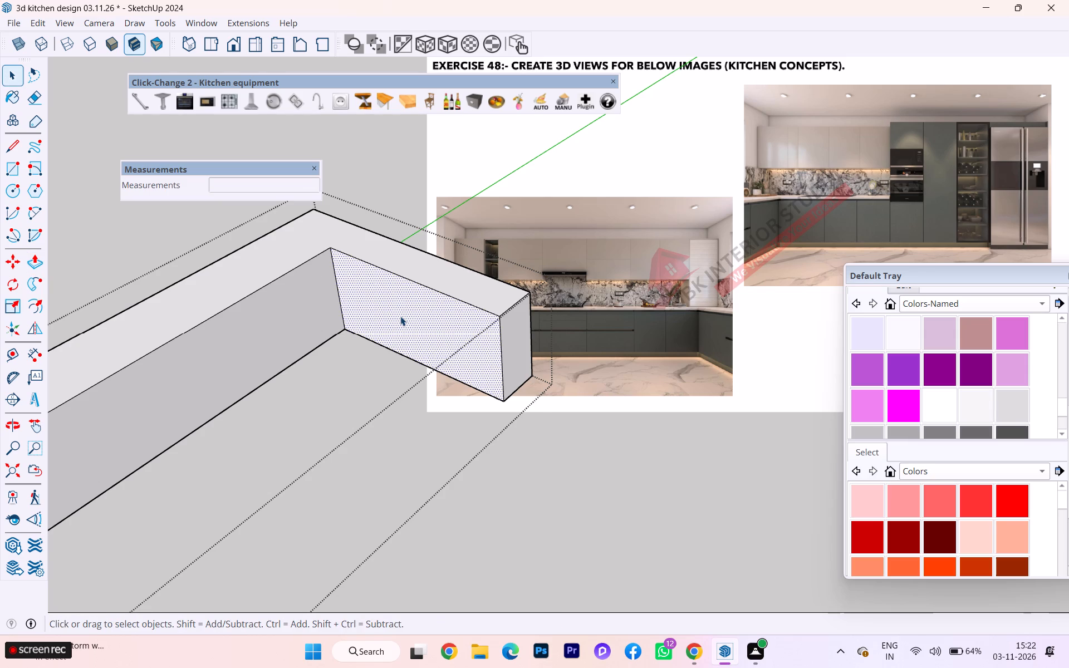
{"action": "key", "text": "p"}
{"action": "left_click", "coordinate": [400, 316]}
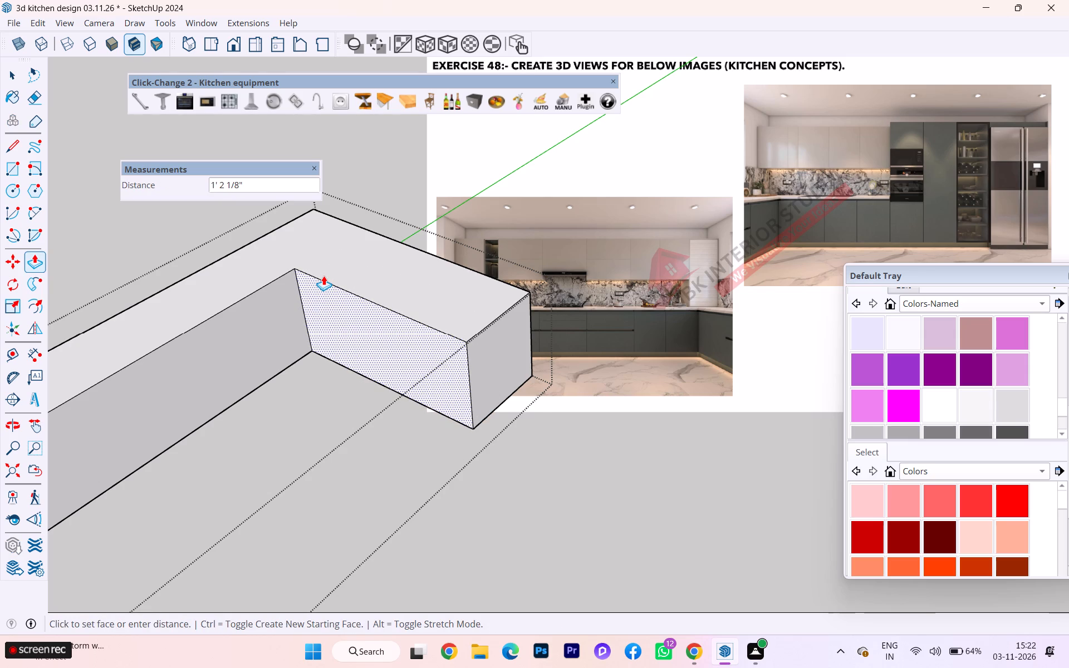
{"action": "key", "text": "2"}
{"action": "key", "text": "Return"}
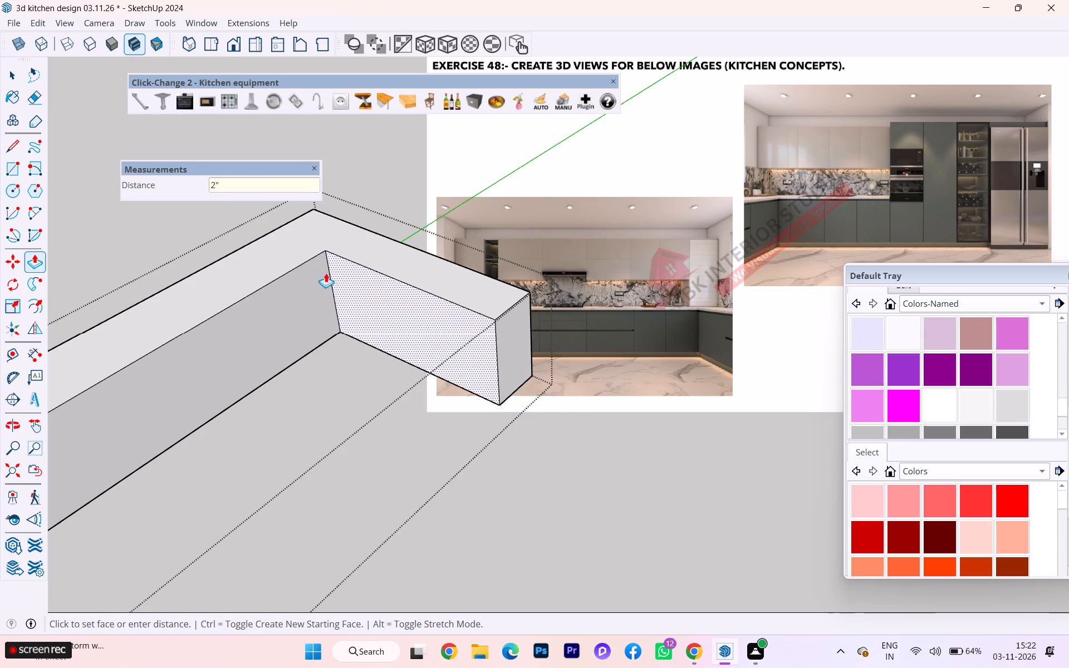
Dimension the depth of the wall cabinet's short run along the bottom edge of its end face.
{"action": "scroll", "coordinate": [376, 241], "scroll_direction": "up", "scroll_amount": 2}
{"action": "scroll", "coordinate": [401, 242], "scroll_direction": "down", "scroll_amount": 1}
{"action": "scroll", "coordinate": [410, 244], "scroll_direction": "up", "scroll_amount": 1}
{"action": "scroll", "coordinate": [489, 272], "scroll_direction": "down", "scroll_amount": 4}
{"action": "middle_click_drag", "start_coordinate": [455, 303], "coordinate": [501, 341]}
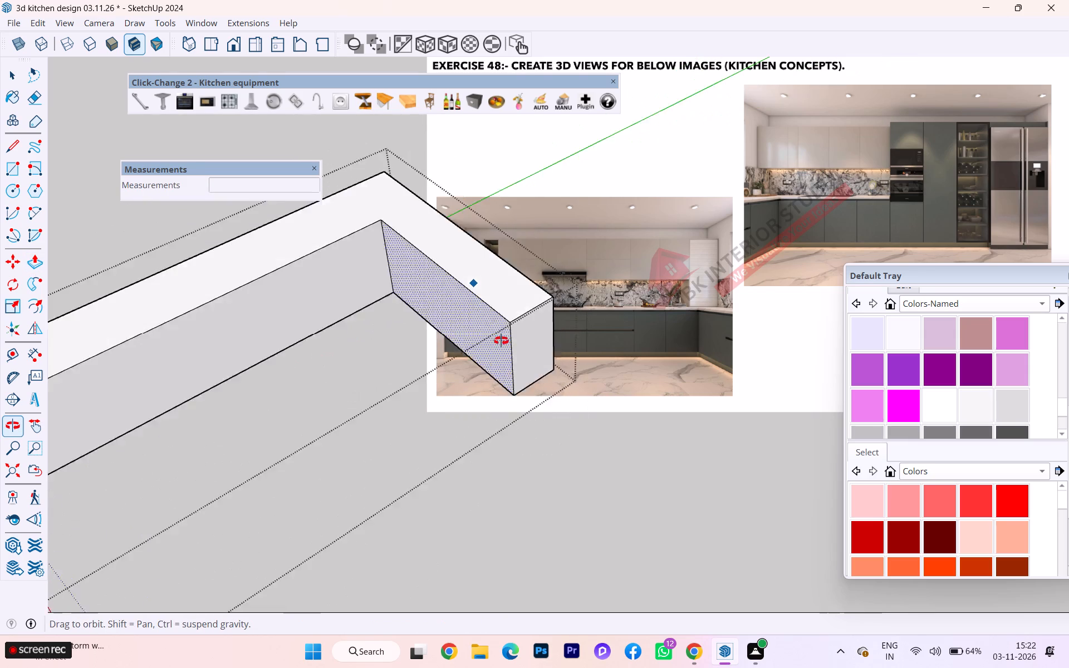
{"action": "middle_click_drag", "start_coordinate": [501, 341], "coordinate": [569, 335]}
{"action": "scroll", "coordinate": [553, 283], "scroll_direction": "down", "scroll_amount": 10}
{"action": "scroll", "coordinate": [460, 258], "scroll_direction": "up", "scroll_amount": 3}
{"action": "scroll", "coordinate": [460, 258], "scroll_direction": "down", "scroll_amount": 1}
{"action": "scroll", "coordinate": [460, 259], "scroll_direction": "up", "scroll_amount": 1}
{"action": "scroll", "coordinate": [460, 259], "scroll_direction": "down", "scroll_amount": 1}
{"action": "scroll", "coordinate": [344, 419], "scroll_direction": "down", "scroll_amount": 1}
{"action": "middle_click_drag", "start_coordinate": [344, 419], "coordinate": [175, 371]}
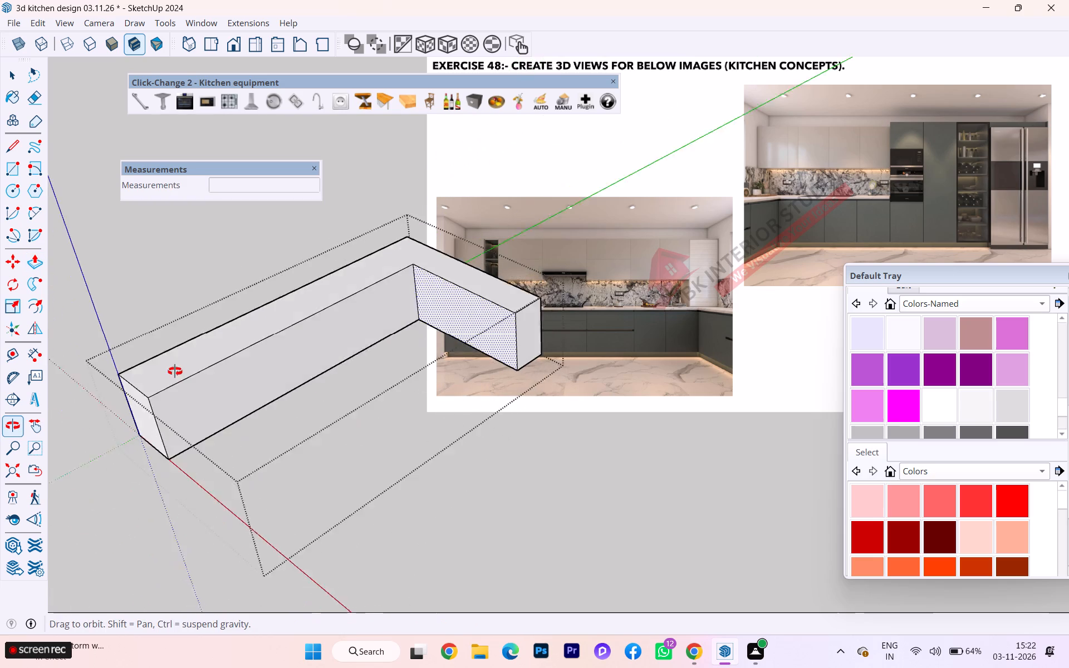
{"action": "middle_click_drag", "start_coordinate": [175, 371], "coordinate": [118, 307]}
{"action": "scroll", "coordinate": [449, 331], "scroll_direction": "up", "scroll_amount": 5}
{"action": "scroll", "coordinate": [578, 340], "scroll_direction": "up", "scroll_amount": 1}
{"action": "scroll", "coordinate": [578, 340], "scroll_direction": "down", "scroll_amount": 1}
{"action": "scroll", "coordinate": [578, 340], "scroll_direction": "up", "scroll_amount": 2}
{"action": "scroll", "coordinate": [581, 337], "scroll_direction": "down", "scroll_amount": 2}
{"action": "scroll", "coordinate": [582, 337], "scroll_direction": "up", "scroll_amount": 3}
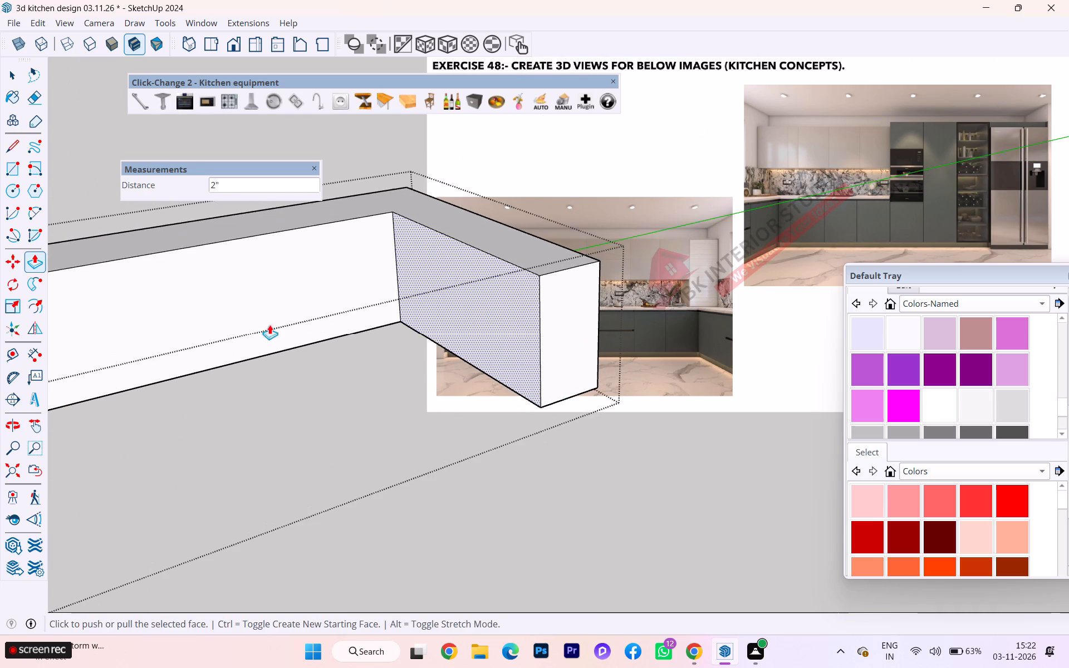
{"action": "left_click", "coordinate": [26, 355]}
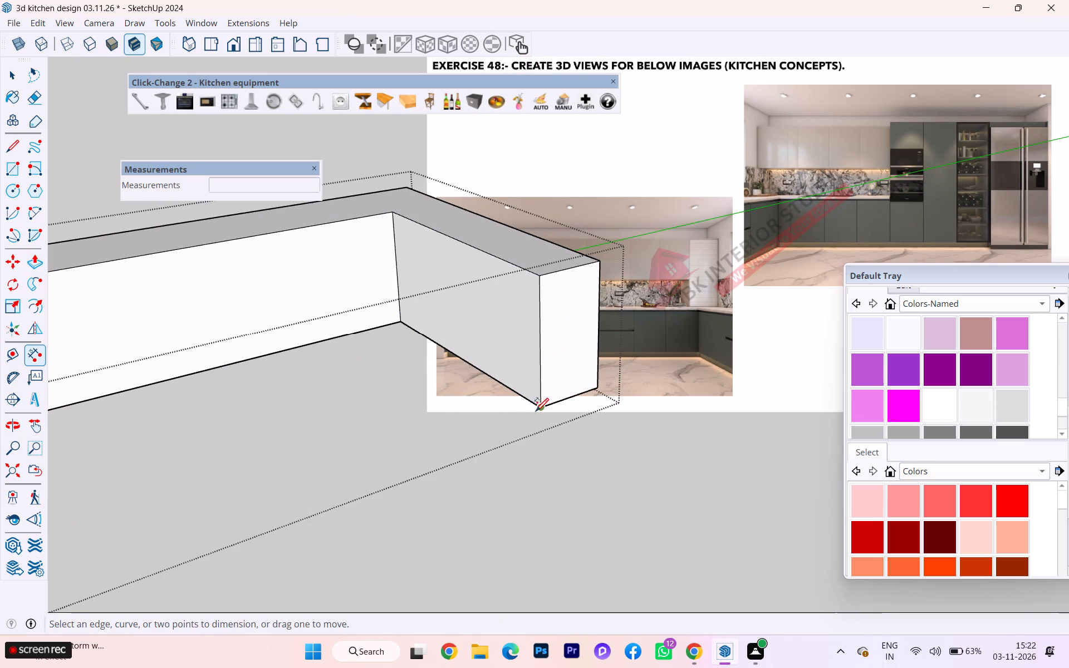
{"action": "left_click", "coordinate": [538, 408]}
{"action": "left_click", "coordinate": [597, 384]}
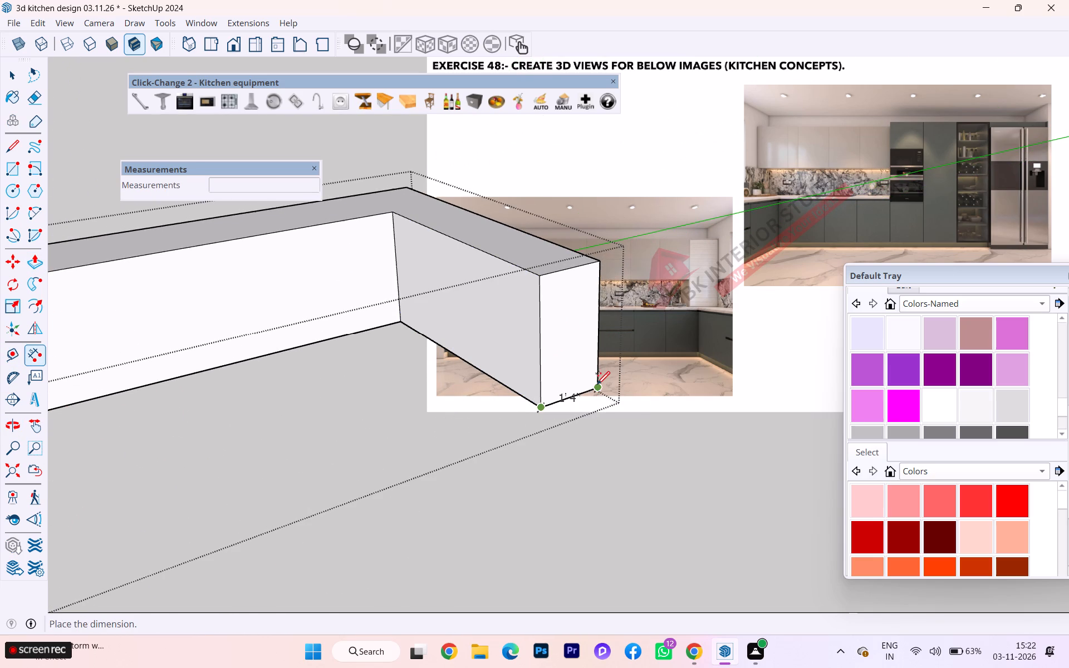
{"action": "left_click", "coordinate": [637, 404]}
Pull the front face of the wall cabinet's short run out another 2" and leave the group.
{"action": "key", "text": "p"}
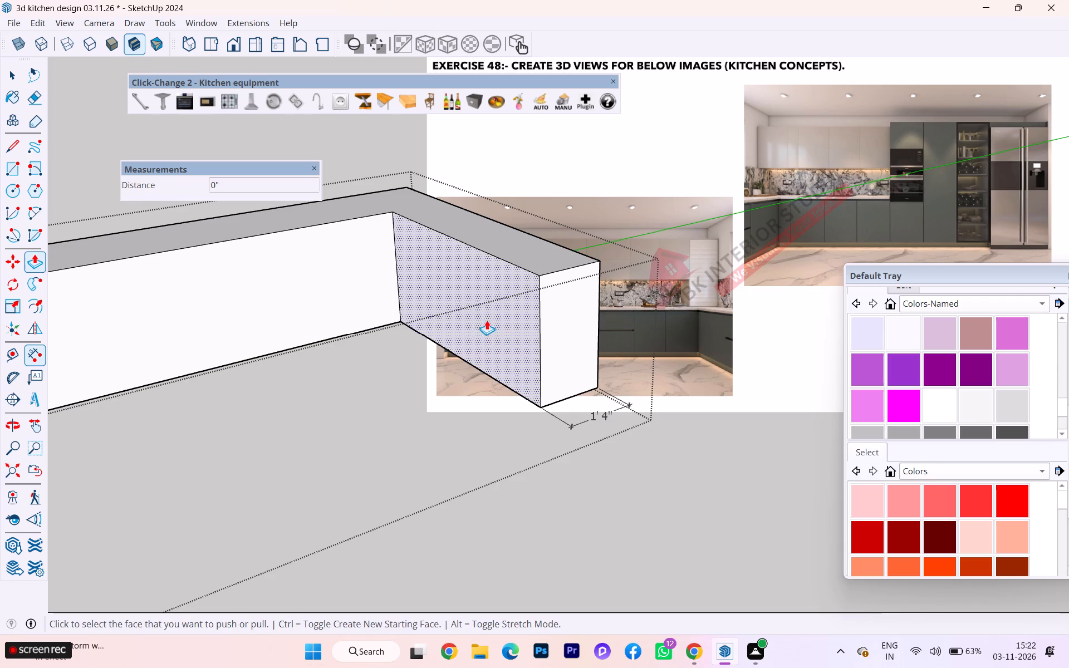
{"action": "left_click", "coordinate": [492, 316]}
{"action": "key", "text": "2"}
{"action": "key", "text": "Return"}
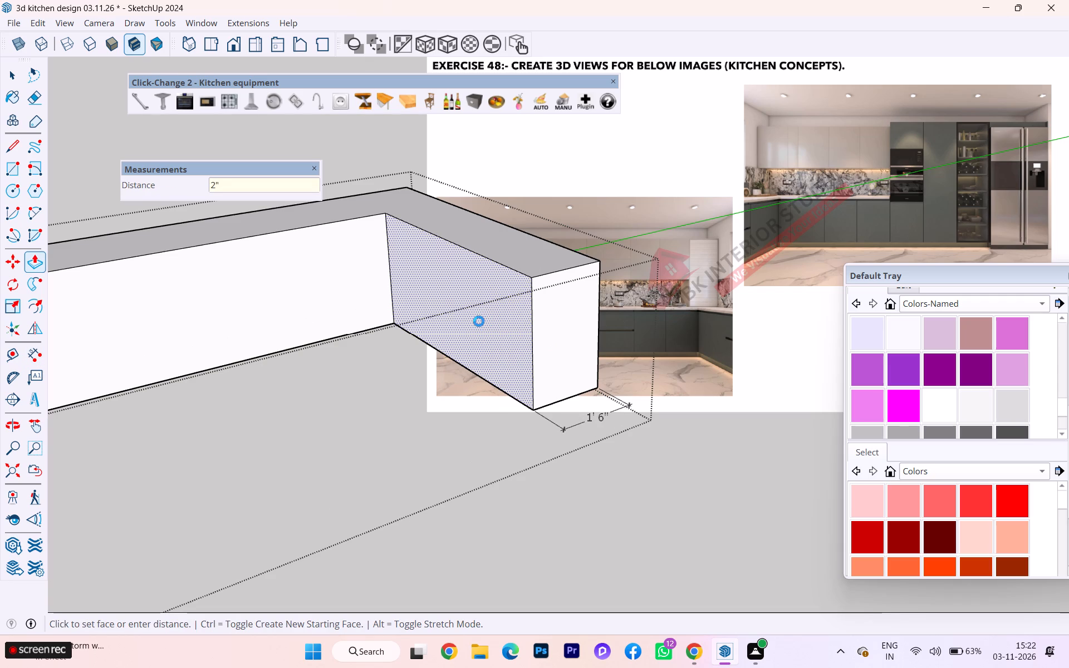
{"action": "scroll", "coordinate": [563, 386], "scroll_direction": "down", "scroll_amount": 6}
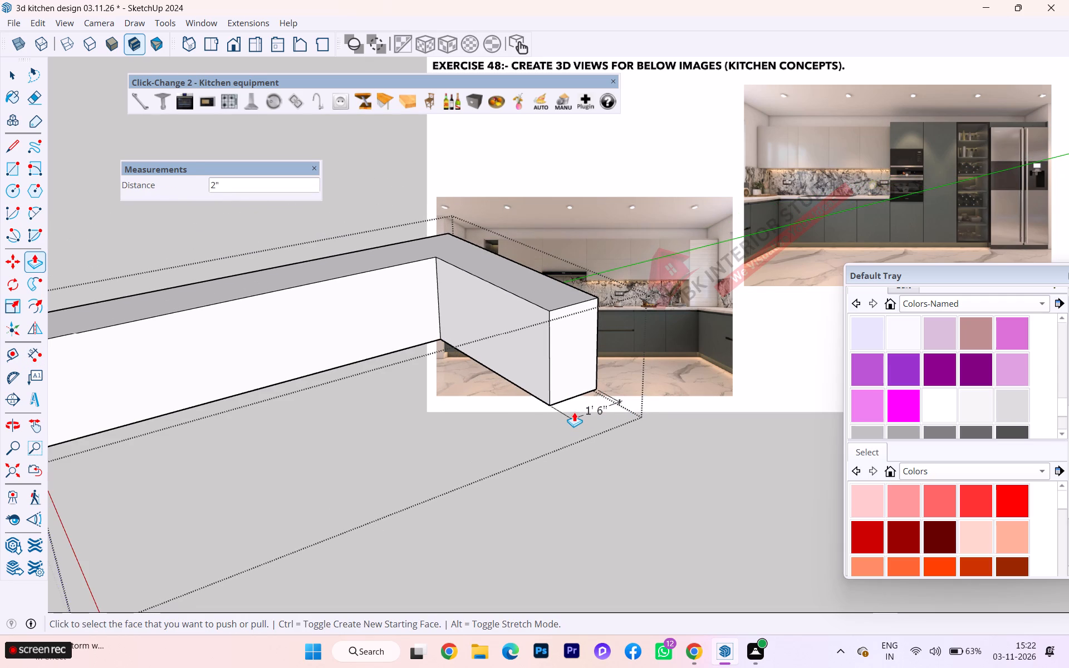
{"action": "scroll", "coordinate": [685, 366], "scroll_direction": "down", "scroll_amount": 1}
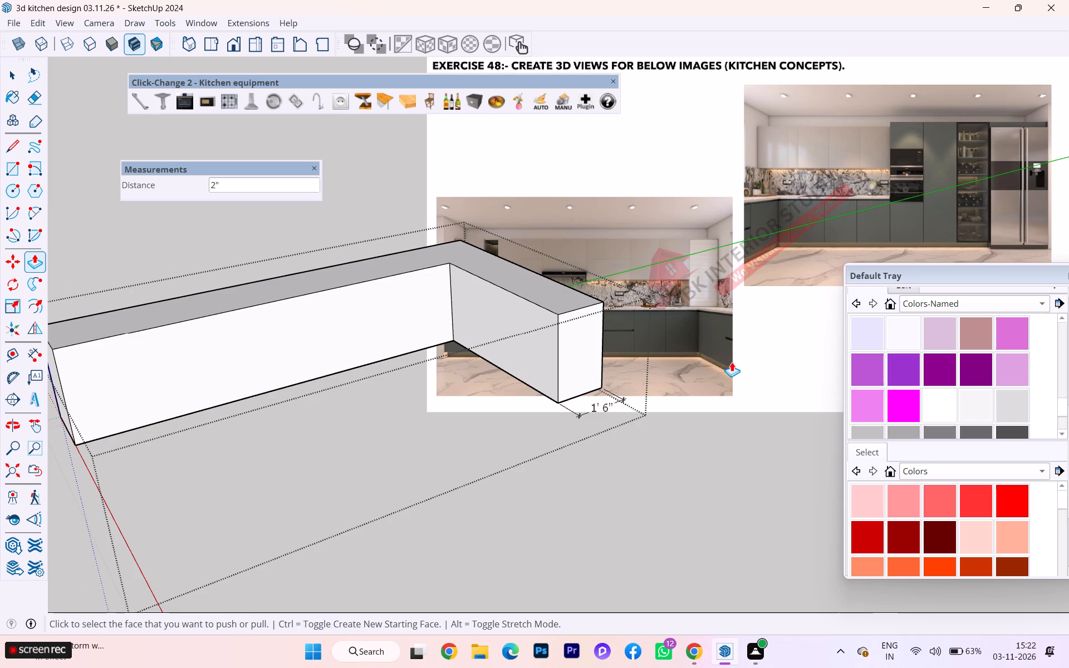
{"action": "scroll", "coordinate": [735, 362], "scroll_direction": "down", "scroll_amount": 4}
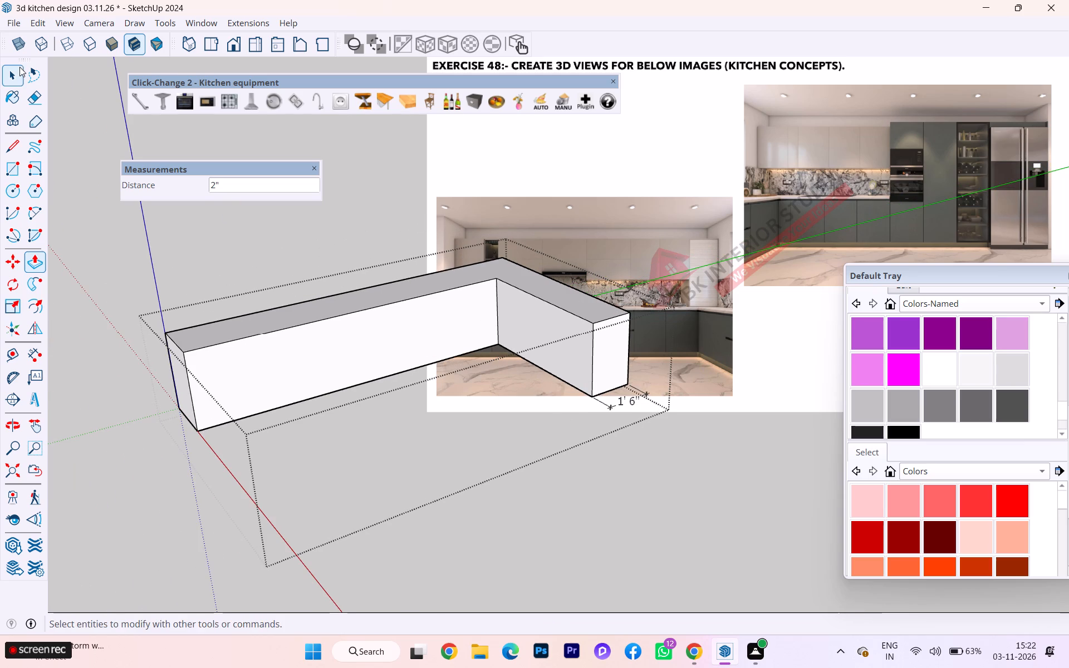
{"action": "left_click", "coordinate": [19, 68]}
{"action": "left_click", "coordinate": [156, 429]}
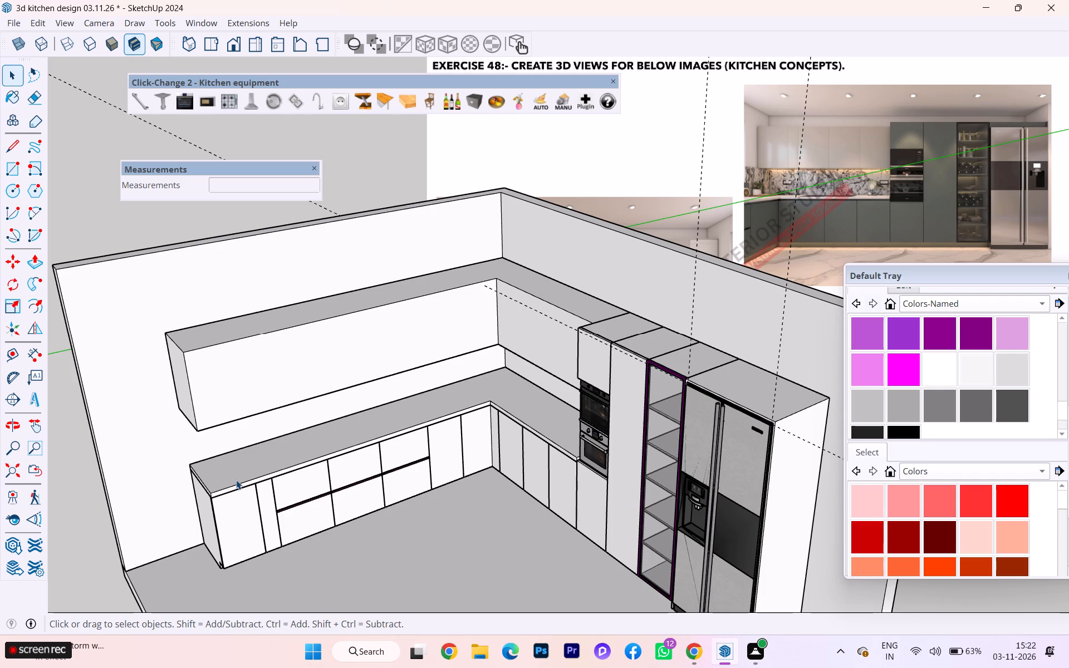
Inside the countertop group, copy the bottom front edges of both runs 1" up the front faces.
{"action": "scroll", "coordinate": [228, 503], "scroll_direction": "up", "scroll_amount": 8}
{"action": "scroll", "coordinate": [236, 490], "scroll_direction": "down", "scroll_amount": 2}
{"action": "scroll", "coordinate": [234, 489], "scroll_direction": "up", "scroll_amount": 1}
{"action": "scroll", "coordinate": [233, 488], "scroll_direction": "down", "scroll_amount": 4}
{"action": "scroll", "coordinate": [233, 488], "scroll_direction": "up", "scroll_amount": 3}
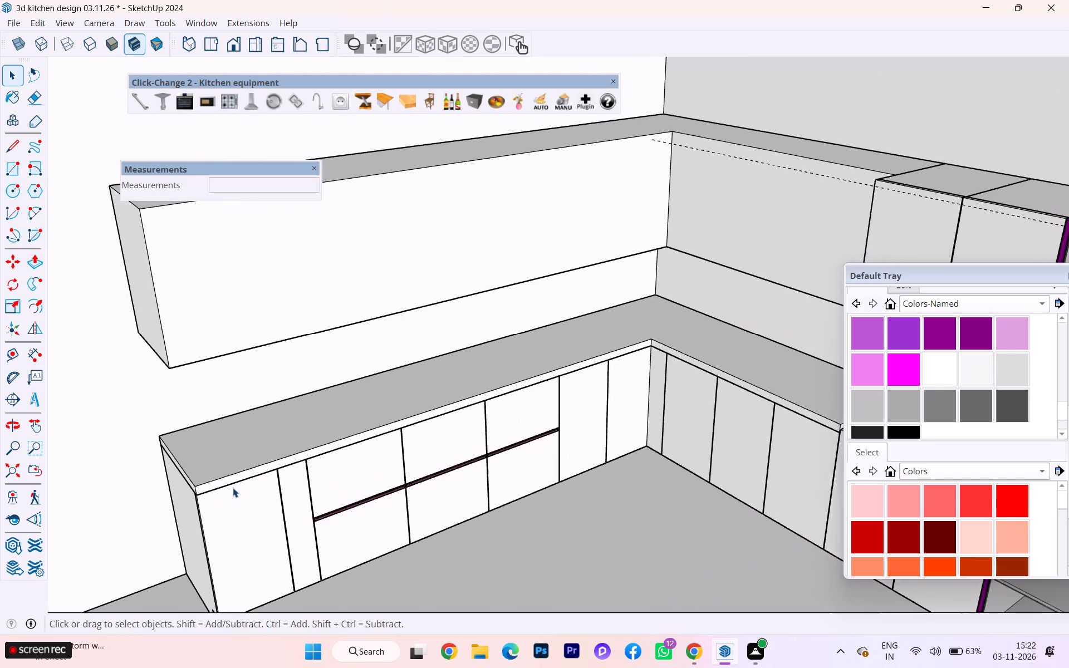
{"action": "scroll", "coordinate": [220, 479], "scroll_direction": "up", "scroll_amount": 6}
{"action": "scroll", "coordinate": [220, 479], "scroll_direction": "down", "scroll_amount": 1}
{"action": "scroll", "coordinate": [220, 479], "scroll_direction": "up", "scroll_amount": 5}
{"action": "scroll", "coordinate": [189, 459], "scroll_direction": "down", "scroll_amount": 1}
{"action": "scroll", "coordinate": [189, 459], "scroll_direction": "up", "scroll_amount": 2}
{"action": "scroll", "coordinate": [189, 459], "scroll_direction": "down", "scroll_amount": 1}
{"action": "scroll", "coordinate": [189, 459], "scroll_direction": "up", "scroll_amount": 5}
{"action": "scroll", "coordinate": [193, 507], "scroll_direction": "up", "scroll_amount": 5}
{"action": "scroll", "coordinate": [193, 507], "scroll_direction": "down", "scroll_amount": 5}
{"action": "scroll", "coordinate": [193, 507], "scroll_direction": "up", "scroll_amount": 1}
{"action": "scroll", "coordinate": [193, 507], "scroll_direction": "down", "scroll_amount": 1}
{"action": "scroll", "coordinate": [193, 507], "scroll_direction": "up", "scroll_amount": 1}
{"action": "scroll", "coordinate": [190, 503], "scroll_direction": "down", "scroll_amount": 1}
{"action": "middle_click_drag", "start_coordinate": [187, 503], "coordinate": [188, 454]}
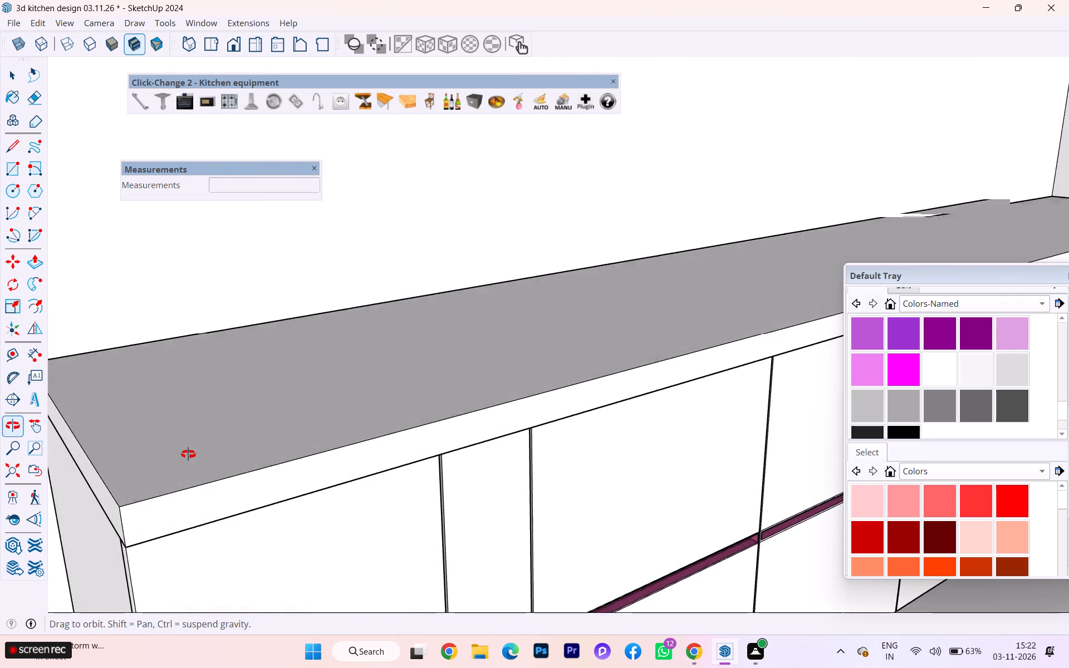
{"action": "middle_click_drag", "start_coordinate": [188, 454], "coordinate": [188, 440]}
{"action": "double_click", "coordinate": [153, 521]}
{"action": "left_click", "coordinate": [153, 539]}
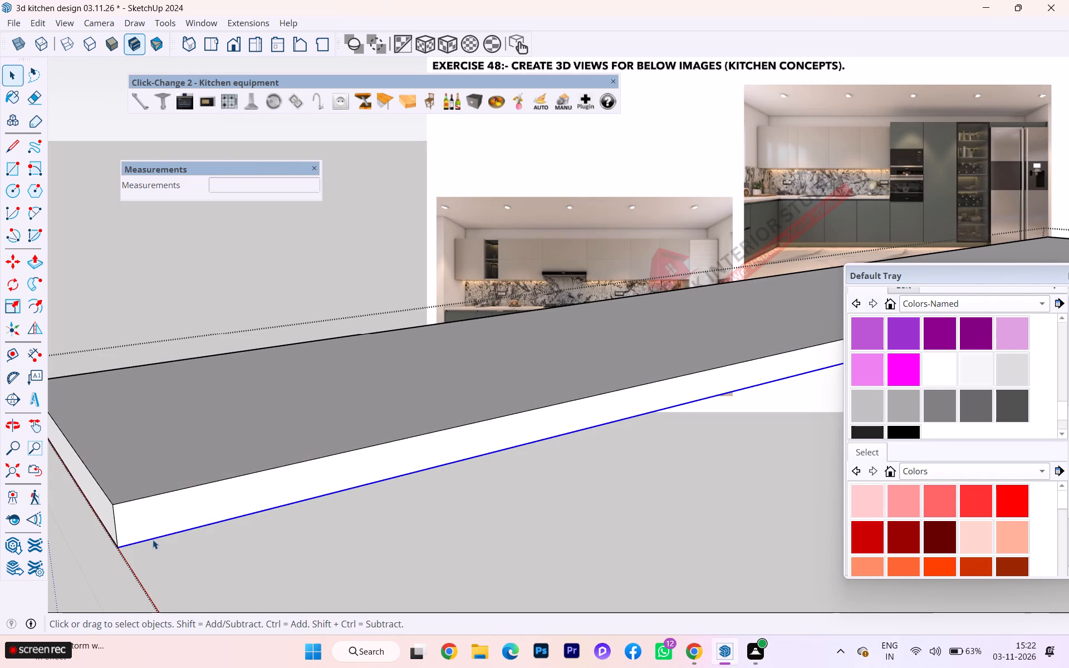
{"action": "scroll", "coordinate": [144, 533], "scroll_direction": "down", "scroll_amount": 4}
{"action": "scroll", "coordinate": [133, 530], "scroll_direction": "up", "scroll_amount": 1}
{"action": "scroll", "coordinate": [130, 529], "scroll_direction": "down", "scroll_amount": 4}
{"action": "scroll", "coordinate": [71, 514], "scroll_direction": "up", "scroll_amount": 2}
{"action": "scroll", "coordinate": [70, 514], "scroll_direction": "down", "scroll_amount": 7}
{"action": "scroll", "coordinate": [28, 528], "scroll_direction": "up", "scroll_amount": 1}
{"action": "scroll", "coordinate": [28, 528], "scroll_direction": "down", "scroll_amount": 9}
{"action": "scroll", "coordinate": [31, 525], "scroll_direction": "up", "scroll_amount": 3}
{"action": "scroll", "coordinate": [31, 525], "scroll_direction": "down", "scroll_amount": 3}
{"action": "scroll", "coordinate": [34, 526], "scroll_direction": "up", "scroll_amount": 3}
{"action": "scroll", "coordinate": [163, 501], "scroll_direction": "down", "scroll_amount": 1}
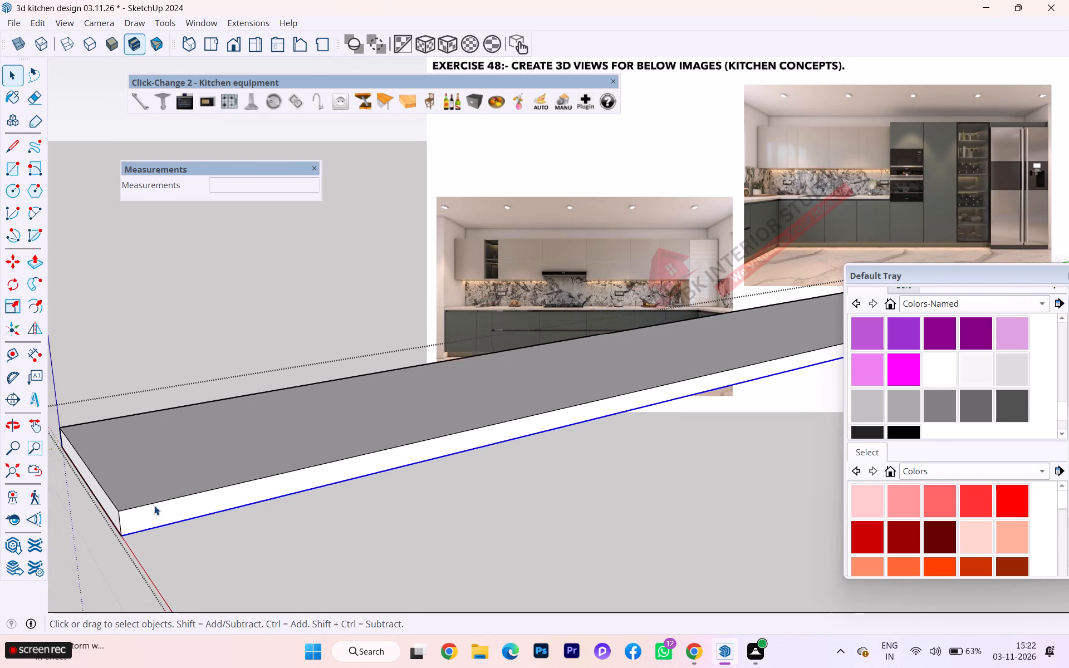
{"action": "scroll", "coordinate": [154, 505], "scroll_direction": "down", "scroll_amount": 1}
{"action": "scroll", "coordinate": [145, 507], "scroll_direction": "up", "scroll_amount": 2}
{"action": "scroll", "coordinate": [144, 507], "scroll_direction": "down", "scroll_amount": 4}
{"action": "scroll", "coordinate": [117, 503], "scroll_direction": "up", "scroll_amount": 1}
{"action": "scroll", "coordinate": [82, 467], "scroll_direction": "down", "scroll_amount": 1}
{"action": "scroll", "coordinate": [82, 467], "scroll_direction": "up", "scroll_amount": 1}
{"action": "scroll", "coordinate": [82, 467], "scroll_direction": "down", "scroll_amount": 3}
{"action": "scroll", "coordinate": [82, 467], "scroll_direction": "up", "scroll_amount": 1}
{"action": "scroll", "coordinate": [82, 467], "scroll_direction": "down", "scroll_amount": 2}
{"action": "scroll", "coordinate": [82, 467], "scroll_direction": "up", "scroll_amount": 5}
{"action": "scroll", "coordinate": [82, 467], "scroll_direction": "down", "scroll_amount": 2}
{"action": "scroll", "coordinate": [82, 469], "scroll_direction": "up", "scroll_amount": 1}
{"action": "scroll", "coordinate": [82, 469], "scroll_direction": "down", "scroll_amount": 6}
{"action": "scroll", "coordinate": [82, 469], "scroll_direction": "up", "scroll_amount": 2}
{"action": "scroll", "coordinate": [82, 469], "scroll_direction": "down", "scroll_amount": 1}
{"action": "scroll", "coordinate": [283, 473], "scroll_direction": "down", "scroll_amount": 1}
{"action": "scroll", "coordinate": [283, 473], "scroll_direction": "up", "scroll_amount": 1}
{"action": "scroll", "coordinate": [283, 473], "scroll_direction": "down", "scroll_amount": 1}
{"action": "scroll", "coordinate": [282, 473], "scroll_direction": "up", "scroll_amount": 1}
{"action": "scroll", "coordinate": [282, 474], "scroll_direction": "down", "scroll_amount": 2}
{"action": "scroll", "coordinate": [282, 474], "scroll_direction": "up", "scroll_amount": 2}
{"action": "scroll", "coordinate": [282, 474], "scroll_direction": "down", "scroll_amount": 11}
{"action": "scroll", "coordinate": [323, 474], "scroll_direction": "up", "scroll_amount": 2}
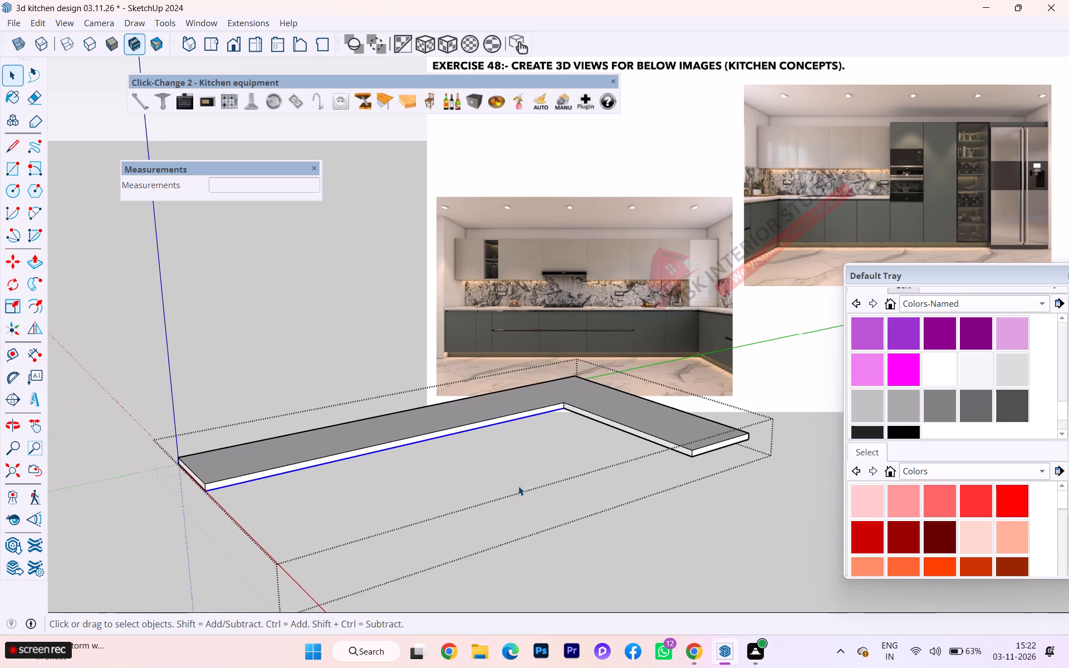
{"action": "scroll", "coordinate": [683, 466], "scroll_direction": "up", "scroll_amount": 8, "text": "ctrl"}
{"action": "scroll", "coordinate": [674, 441], "scroll_direction": "down", "scroll_amount": 2}
{"action": "scroll", "coordinate": [674, 441], "scroll_direction": "up", "scroll_amount": 6}
{"action": "scroll", "coordinate": [674, 441], "scroll_direction": "down", "scroll_amount": 2}
{"action": "scroll", "coordinate": [674, 441], "scroll_direction": "up", "scroll_amount": 1}
{"action": "scroll", "coordinate": [674, 441], "scroll_direction": "down", "scroll_amount": 1}
{"action": "scroll", "coordinate": [674, 441], "scroll_direction": "up", "scroll_amount": 2}
{"action": "left_click", "coordinate": [670, 444], "text": "ctrl"}
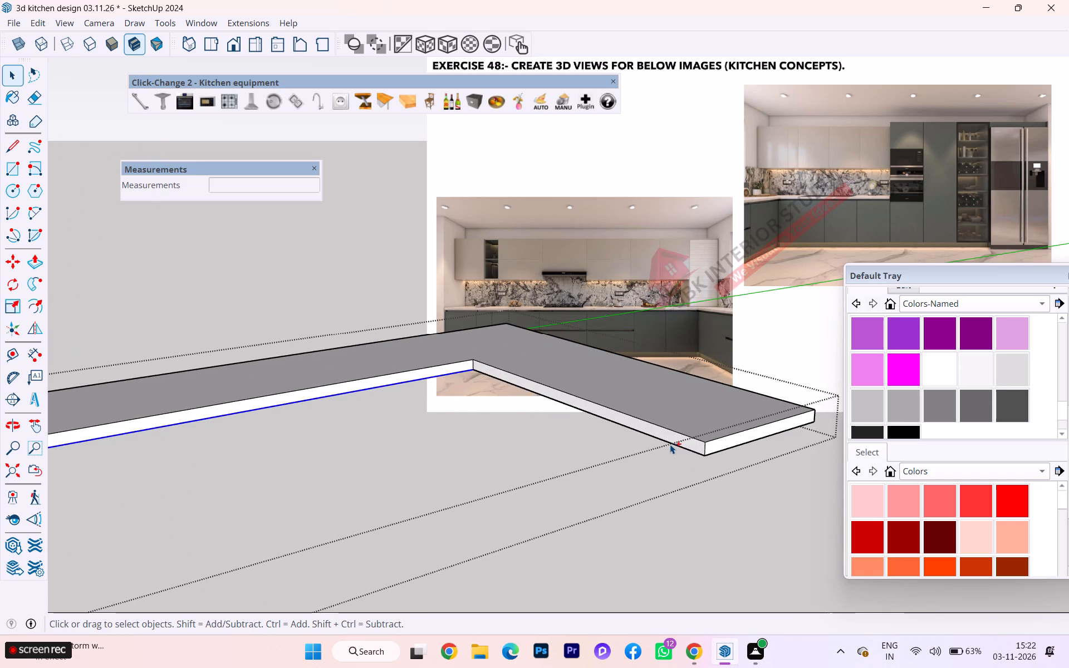
{"action": "scroll", "coordinate": [568, 415], "scroll_direction": "up", "scroll_amount": 7}
{"action": "key", "text": "m"}
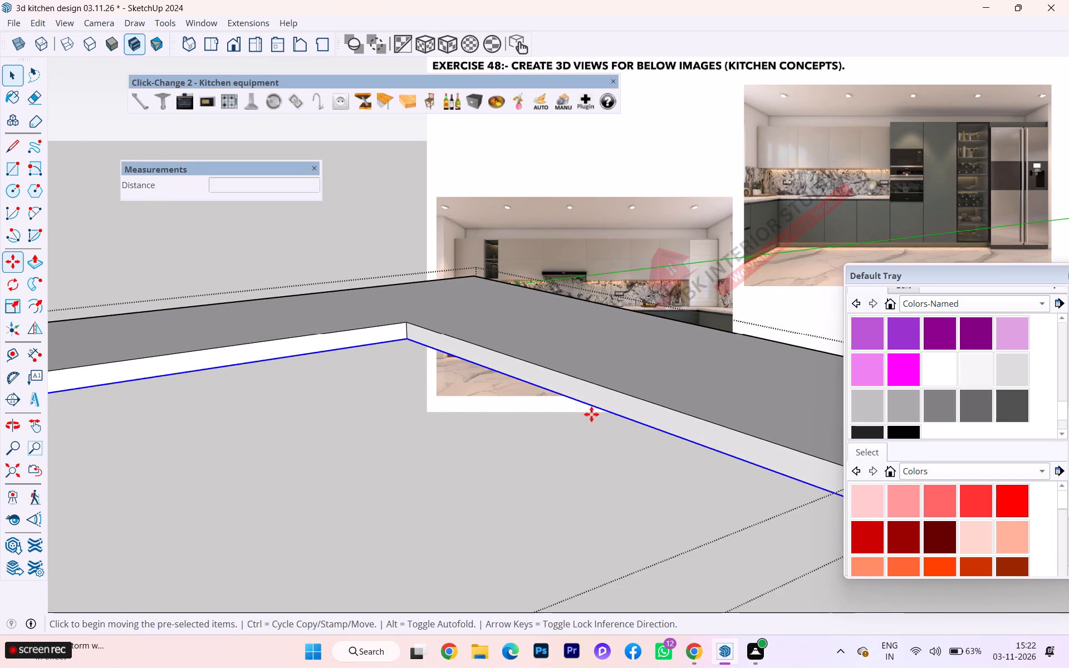
{"action": "left_click", "coordinate": [595, 411]}
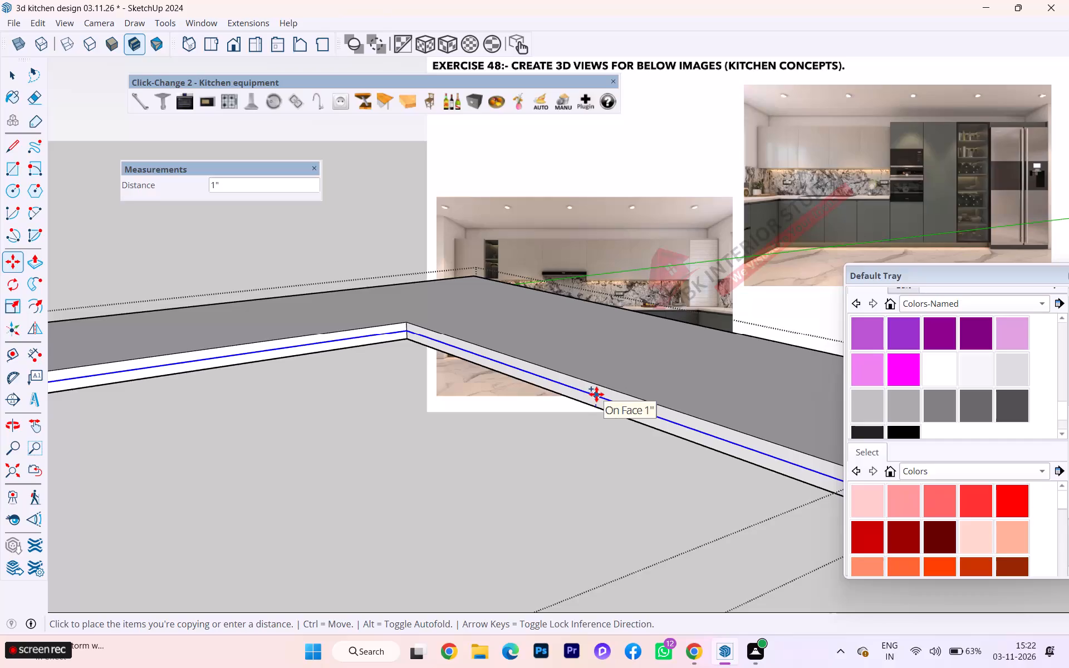
{"action": "key", "text": "1"}
{"action": "key", "text": "Return"}
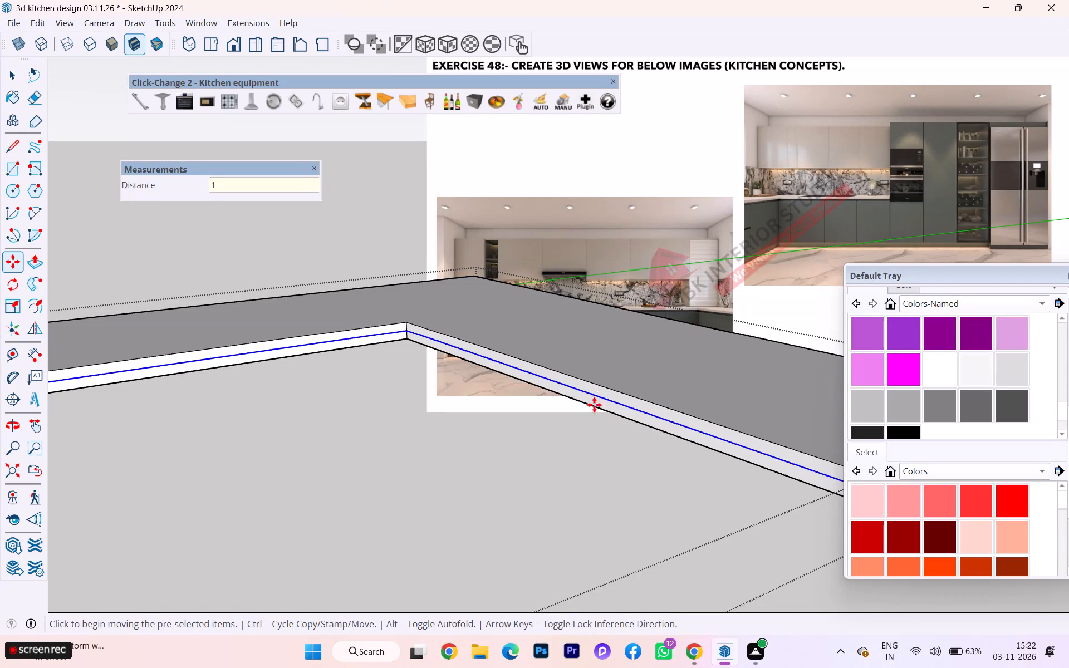
{"action": "scroll", "coordinate": [604, 448], "scroll_direction": "up", "scroll_amount": 2}
{"action": "scroll", "coordinate": [637, 409], "scroll_direction": "up", "scroll_amount": 10}
{"action": "scroll", "coordinate": [640, 405], "scroll_direction": "down", "scroll_amount": 1}
{"action": "scroll", "coordinate": [640, 405], "scroll_direction": "up", "scroll_amount": 1}
{"action": "scroll", "coordinate": [410, 401], "scroll_direction": "down", "scroll_amount": 1}
{"action": "scroll", "coordinate": [407, 401], "scroll_direction": "up", "scroll_amount": 2}
{"action": "scroll", "coordinate": [405, 401], "scroll_direction": "down", "scroll_amount": 11}
{"action": "scroll", "coordinate": [362, 411], "scroll_direction": "up", "scroll_amount": 2}
{"action": "scroll", "coordinate": [362, 411], "scroll_direction": "down", "scroll_amount": 4}
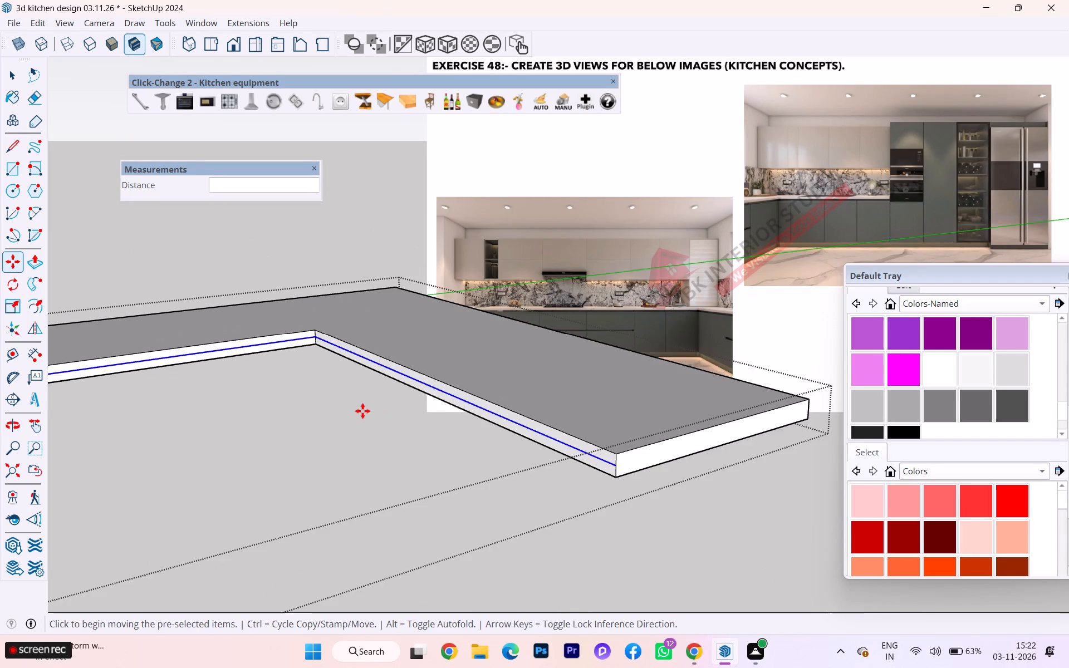
{"action": "scroll", "coordinate": [362, 411], "scroll_direction": "down", "scroll_amount": 4}
{"action": "scroll", "coordinate": [359, 411], "scroll_direction": "up", "scroll_amount": 2}
{"action": "scroll", "coordinate": [359, 411], "scroll_direction": "down", "scroll_amount": 3}
{"action": "scroll", "coordinate": [359, 411], "scroll_direction": "up", "scroll_amount": 2}
{"action": "scroll", "coordinate": [359, 411], "scroll_direction": "down", "scroll_amount": 2}
{"action": "key", "text": "Escape"}
{"action": "left_click", "coordinate": [14, 75]}
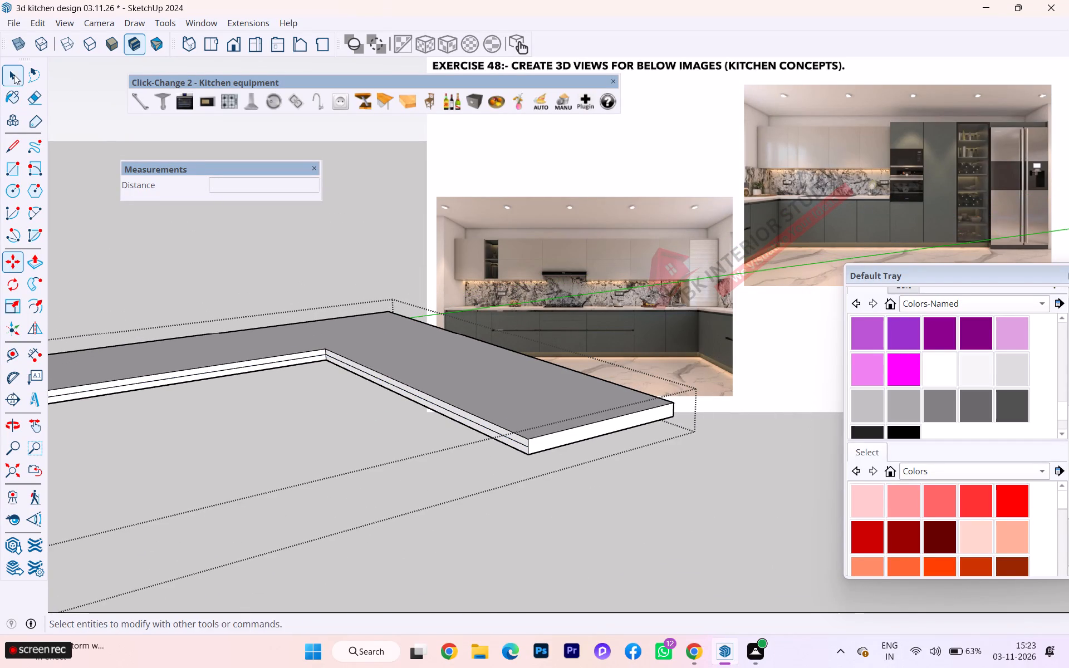
{"action": "left_click", "coordinate": [731, 498]}
Push the lower front strip of the countertop's short run inward by 1".
{"action": "middle_click_drag", "start_coordinate": [560, 459], "coordinate": [865, 394]}
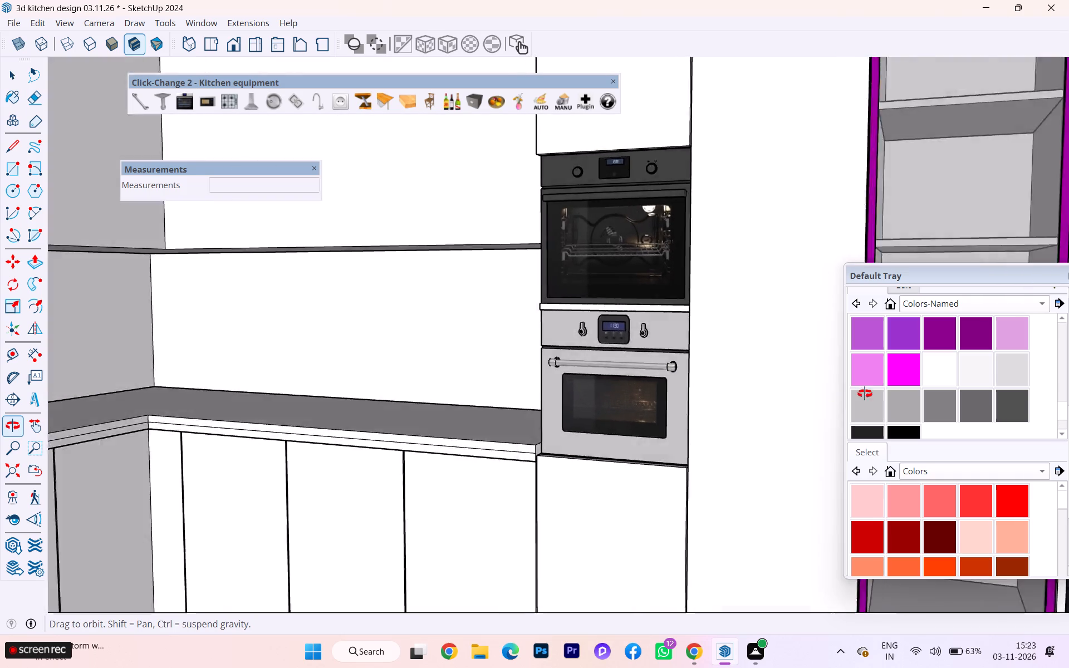
{"action": "middle_click_drag", "start_coordinate": [865, 394], "coordinate": [872, 440]}
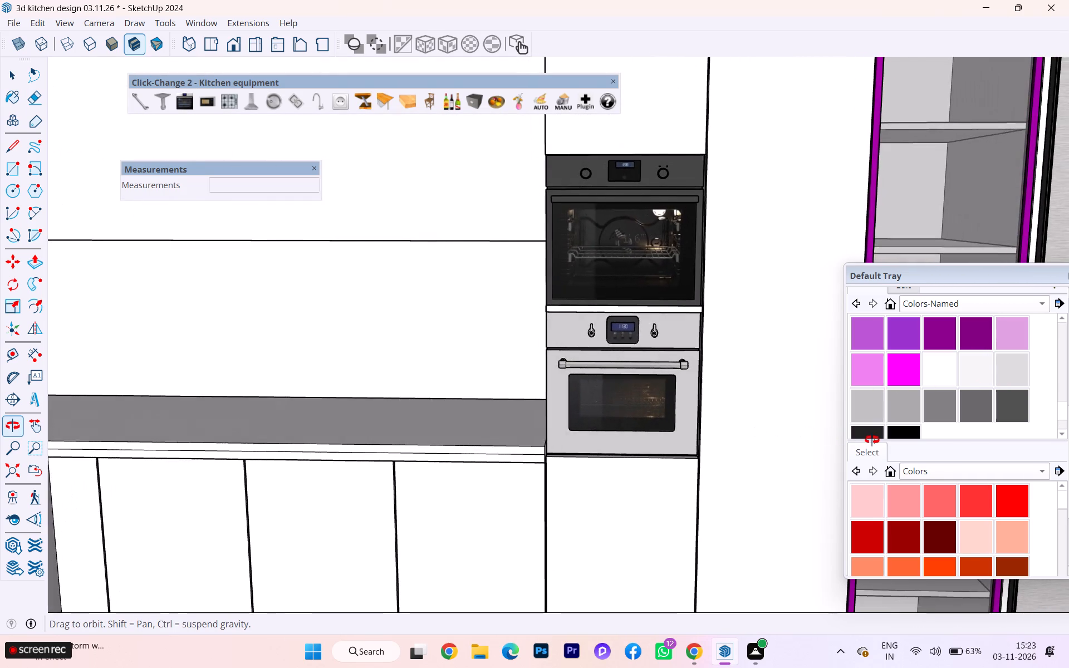
{"action": "middle_click_drag", "start_coordinate": [872, 440], "coordinate": [516, 459]}
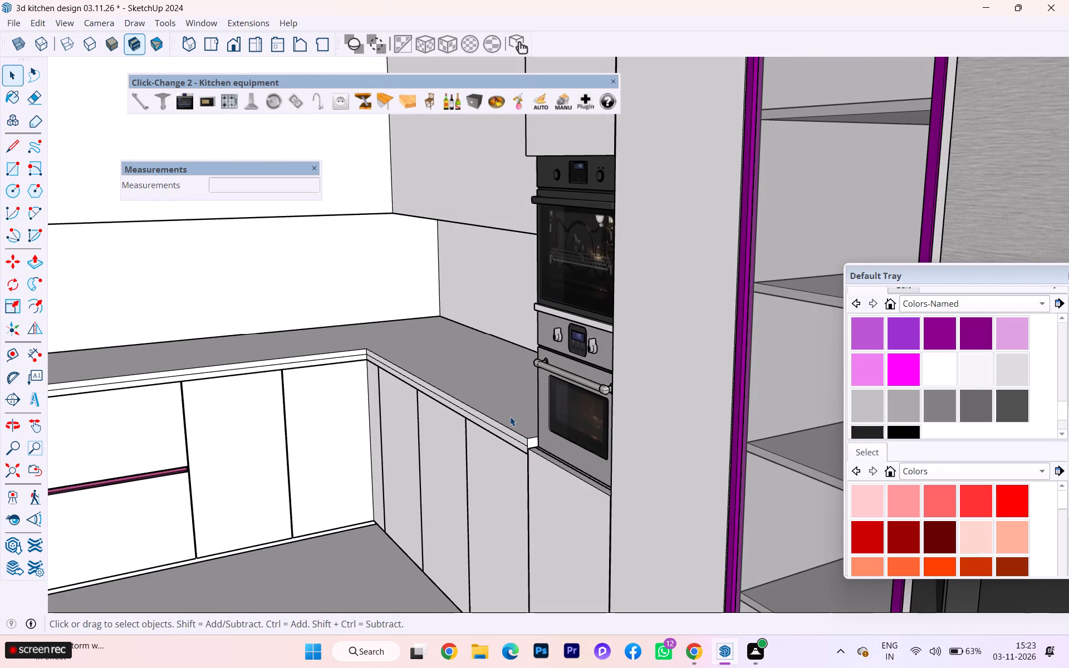
{"action": "double_click", "coordinate": [507, 416]}
{"action": "scroll", "coordinate": [532, 444], "scroll_direction": "up", "scroll_amount": 6}
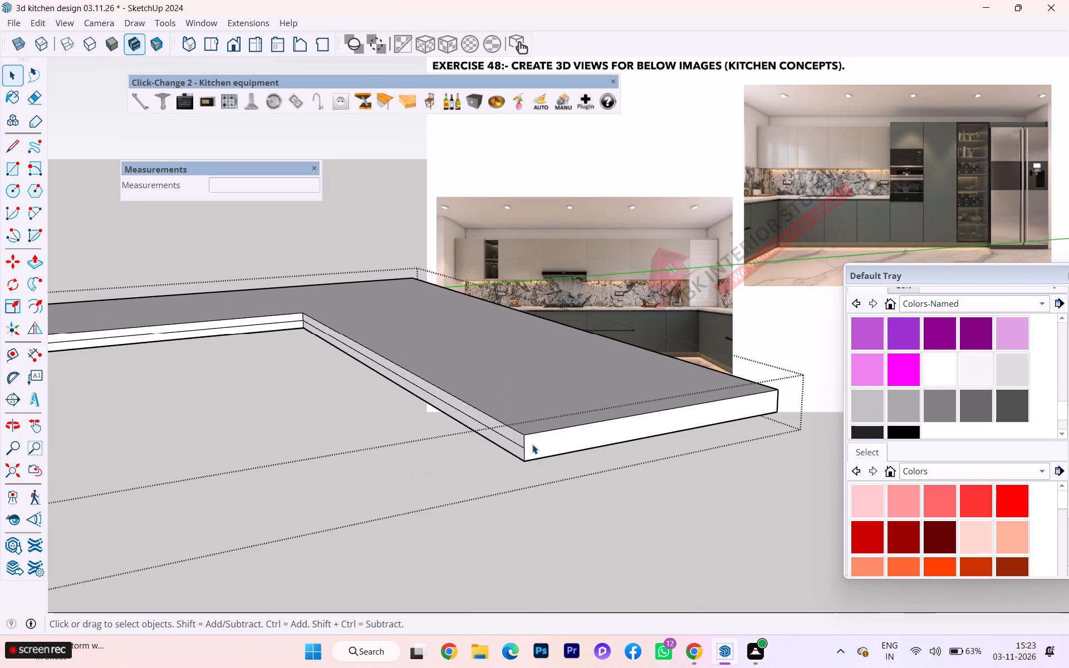
{"action": "scroll", "coordinate": [514, 451], "scroll_direction": "up", "scroll_amount": 3}
{"action": "scroll", "coordinate": [513, 451], "scroll_direction": "down", "scroll_amount": 2}
{"action": "scroll", "coordinate": [513, 451], "scroll_direction": "up", "scroll_amount": 1}
{"action": "scroll", "coordinate": [513, 451], "scroll_direction": "down", "scroll_amount": 4}
{"action": "scroll", "coordinate": [513, 451], "scroll_direction": "up", "scroll_amount": 2}
{"action": "left_click", "coordinate": [513, 449]}
{"action": "key", "text": "p"}
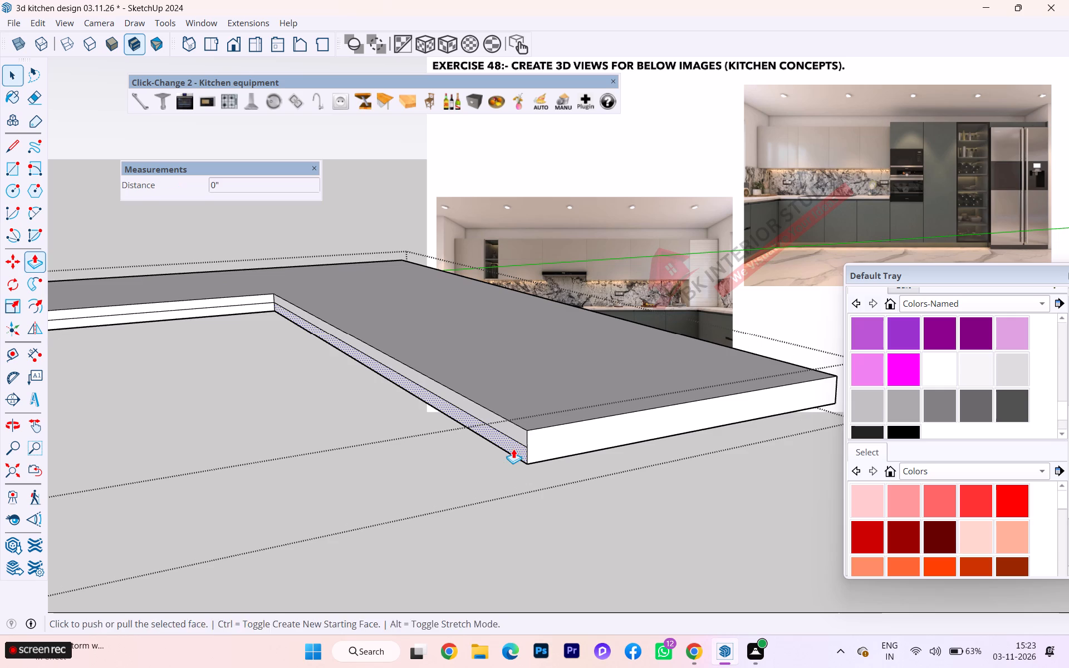
{"action": "left_click", "coordinate": [513, 449]}
{"action": "key", "text": "1"}
{"action": "key", "text": "Return"}
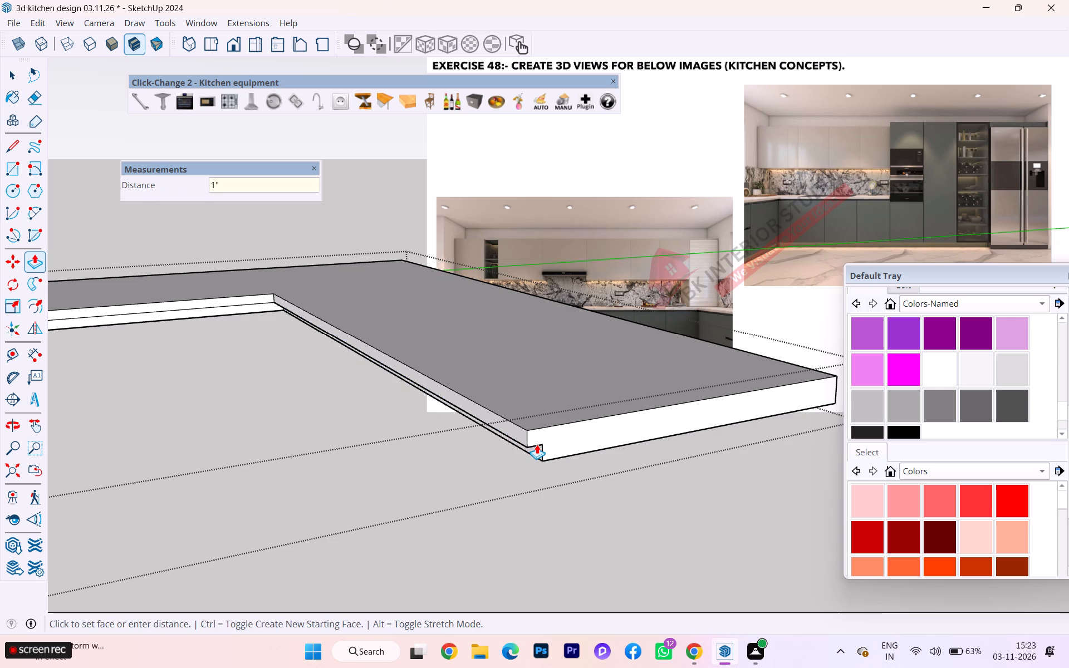
Push the lower front strip of the countertop's long run inward by 1" and leave the group.
{"action": "scroll", "coordinate": [574, 436], "scroll_direction": "down", "scroll_amount": 4}
{"action": "scroll", "coordinate": [641, 431], "scroll_direction": "down", "scroll_amount": 1}
{"action": "scroll", "coordinate": [644, 432], "scroll_direction": "up", "scroll_amount": 1}
{"action": "scroll", "coordinate": [644, 432], "scroll_direction": "down", "scroll_amount": 3}
{"action": "scroll", "coordinate": [645, 433], "scroll_direction": "up", "scroll_amount": 1}
{"action": "scroll", "coordinate": [645, 433], "scroll_direction": "down", "scroll_amount": 2}
{"action": "scroll", "coordinate": [173, 384], "scroll_direction": "up", "scroll_amount": 3}
{"action": "scroll", "coordinate": [184, 374], "scroll_direction": "down", "scroll_amount": 4}
{"action": "scroll", "coordinate": [215, 371], "scroll_direction": "up", "scroll_amount": 1}
{"action": "scroll", "coordinate": [627, 367], "scroll_direction": "down", "scroll_amount": 3}
{"action": "scroll", "coordinate": [679, 364], "scroll_direction": "up", "scroll_amount": 1}
{"action": "scroll", "coordinate": [683, 363], "scroll_direction": "down", "scroll_amount": 2}
{"action": "scroll", "coordinate": [687, 363], "scroll_direction": "up", "scroll_amount": 1}
{"action": "scroll", "coordinate": [694, 362], "scroll_direction": "down", "scroll_amount": 7}
{"action": "scroll", "coordinate": [779, 370], "scroll_direction": "up", "scroll_amount": 3}
{"action": "scroll", "coordinate": [384, 418], "scroll_direction": "down", "scroll_amount": 3}
{"action": "middle_click_drag", "start_coordinate": [442, 417], "coordinate": [612, 406]}
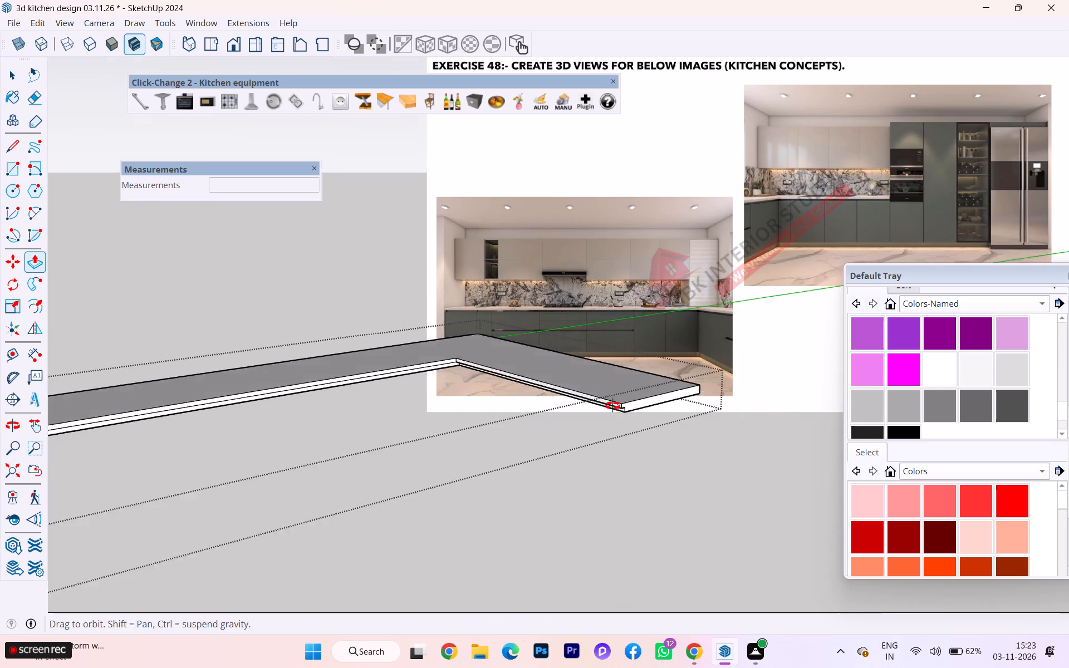
{"action": "middle_click_drag", "start_coordinate": [612, 406], "coordinate": [864, 386]}
{"action": "scroll", "coordinate": [457, 348], "scroll_direction": "down", "scroll_amount": 6}
{"action": "scroll", "coordinate": [457, 350], "scroll_direction": "up", "scroll_amount": 1}
{"action": "scroll", "coordinate": [457, 351], "scroll_direction": "down", "scroll_amount": 1}
{"action": "scroll", "coordinate": [283, 486], "scroll_direction": "up", "scroll_amount": 1}
{"action": "scroll", "coordinate": [282, 487], "scroll_direction": "down", "scroll_amount": 1}
{"action": "scroll", "coordinate": [280, 488], "scroll_direction": "up", "scroll_amount": 1}
{"action": "scroll", "coordinate": [272, 492], "scroll_direction": "down", "scroll_amount": 3}
{"action": "scroll", "coordinate": [269, 494], "scroll_direction": "up", "scroll_amount": 8}
{"action": "scroll", "coordinate": [267, 498], "scroll_direction": "down", "scroll_amount": 2}
{"action": "scroll", "coordinate": [267, 498], "scroll_direction": "up", "scroll_amount": 1}
{"action": "scroll", "coordinate": [267, 498], "scroll_direction": "down", "scroll_amount": 1}
{"action": "scroll", "coordinate": [267, 498], "scroll_direction": "up", "scroll_amount": 3}
{"action": "scroll", "coordinate": [268, 478], "scroll_direction": "down", "scroll_amount": 1}
{"action": "scroll", "coordinate": [268, 478], "scroll_direction": "up", "scroll_amount": 3}
{"action": "scroll", "coordinate": [268, 477], "scroll_direction": "down", "scroll_amount": 2}
{"action": "scroll", "coordinate": [268, 477], "scroll_direction": "up", "scroll_amount": 6}
{"action": "scroll", "coordinate": [261, 469], "scroll_direction": "down", "scroll_amount": 1}
{"action": "scroll", "coordinate": [261, 469], "scroll_direction": "up", "scroll_amount": 3}
{"action": "scroll", "coordinate": [257, 472], "scroll_direction": "down", "scroll_amount": 2}
{"action": "scroll", "coordinate": [255, 473], "scroll_direction": "up", "scroll_amount": 2}
{"action": "left_click", "coordinate": [114, 440]}
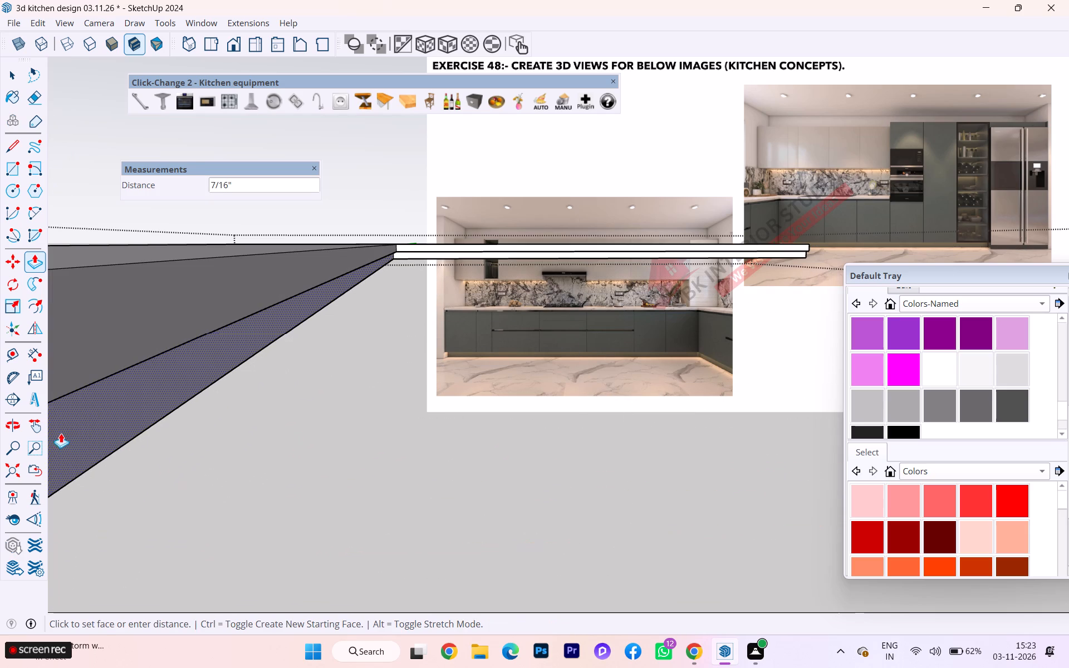
{"action": "key", "text": "1"}
{"action": "key", "text": "Return"}
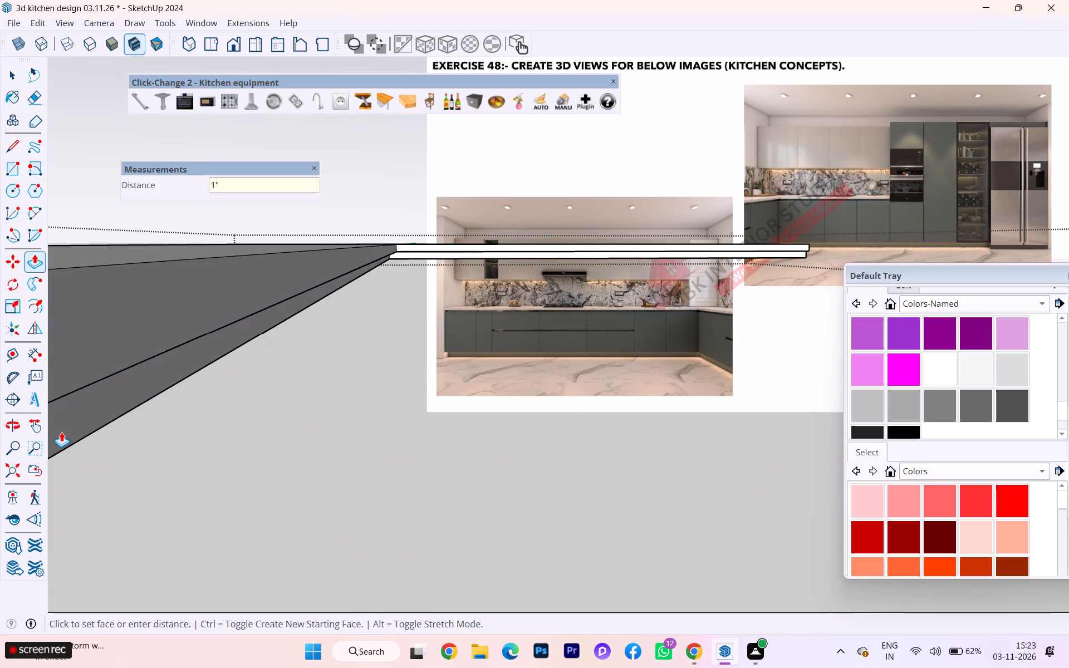
{"action": "scroll", "coordinate": [223, 330], "scroll_direction": "down", "scroll_amount": 9}
{"action": "scroll", "coordinate": [457, 369], "scroll_direction": "up", "scroll_amount": 2}
{"action": "scroll", "coordinate": [457, 369], "scroll_direction": "down", "scroll_amount": 2}
{"action": "scroll", "coordinate": [457, 369], "scroll_direction": "up", "scroll_amount": 1}
{"action": "scroll", "coordinate": [457, 369], "scroll_direction": "down", "scroll_amount": 3}
{"action": "left_click", "coordinate": [22, 70]}
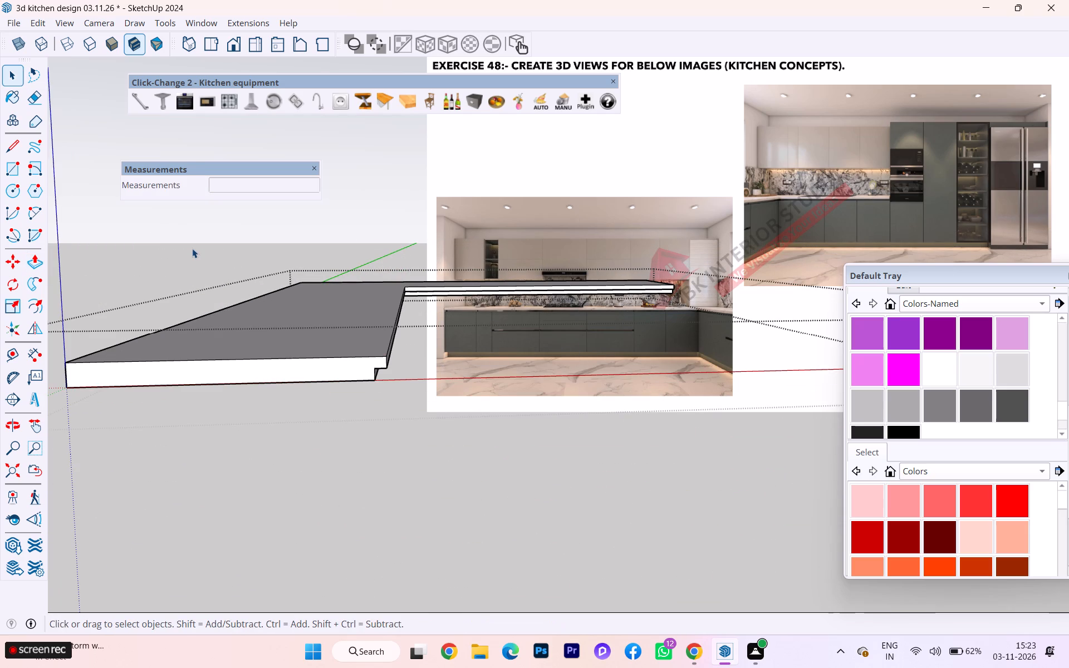
{"action": "left_click", "coordinate": [192, 248]}
{"action": "scroll", "coordinate": [391, 296], "scroll_direction": "down", "scroll_amount": 2}
{"action": "middle_click_drag", "start_coordinate": [453, 322], "coordinate": [134, 381]}
{"action": "scroll", "coordinate": [445, 287], "scroll_direction": "down", "scroll_amount": 2}
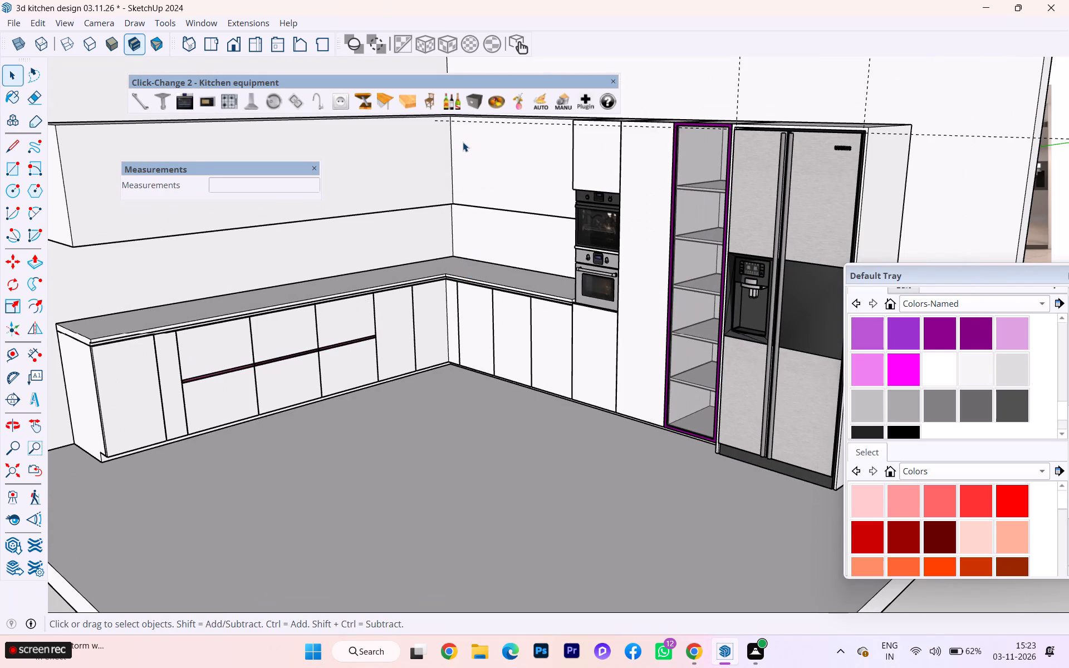
Examine the countertop's stepped front edge at the open end of the long run.
{"action": "scroll", "coordinate": [473, 183], "scroll_direction": "down", "scroll_amount": 12}
{"action": "scroll", "coordinate": [570, 179], "scroll_direction": "down", "scroll_amount": 1}
{"action": "scroll", "coordinate": [385, 215], "scroll_direction": "up", "scroll_amount": 3}
{"action": "scroll", "coordinate": [385, 215], "scroll_direction": "down", "scroll_amount": 1}
{"action": "scroll", "coordinate": [385, 215], "scroll_direction": "up", "scroll_amount": 3}
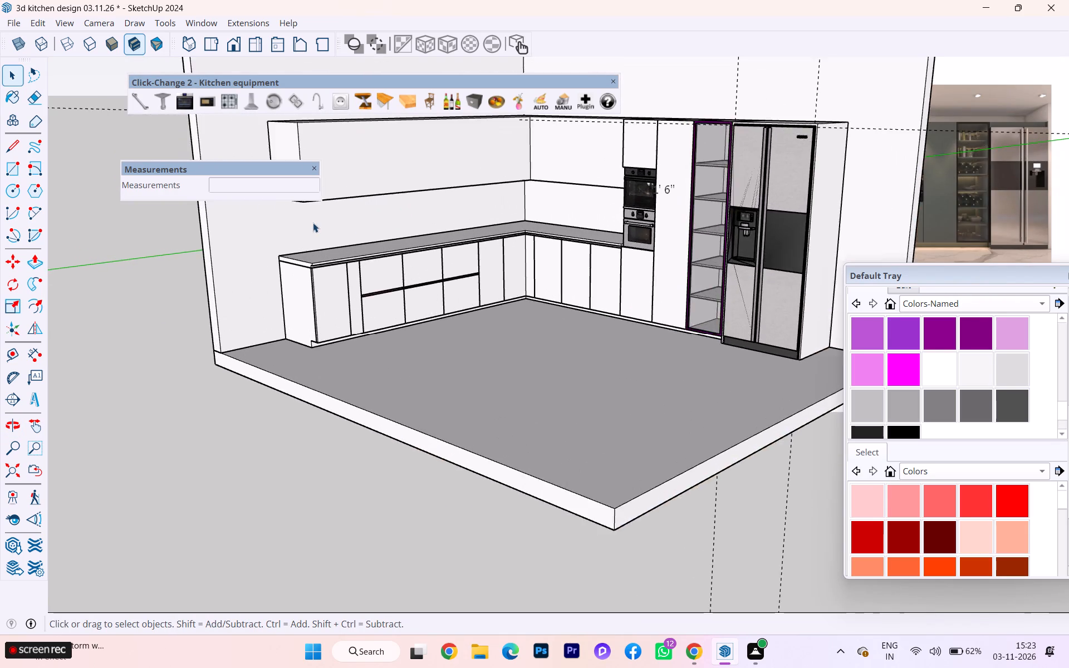
{"action": "scroll", "coordinate": [313, 232], "scroll_direction": "up", "scroll_amount": 3}
{"action": "scroll", "coordinate": [313, 232], "scroll_direction": "down", "scroll_amount": 1}
{"action": "scroll", "coordinate": [313, 232], "scroll_direction": "up", "scroll_amount": 14}
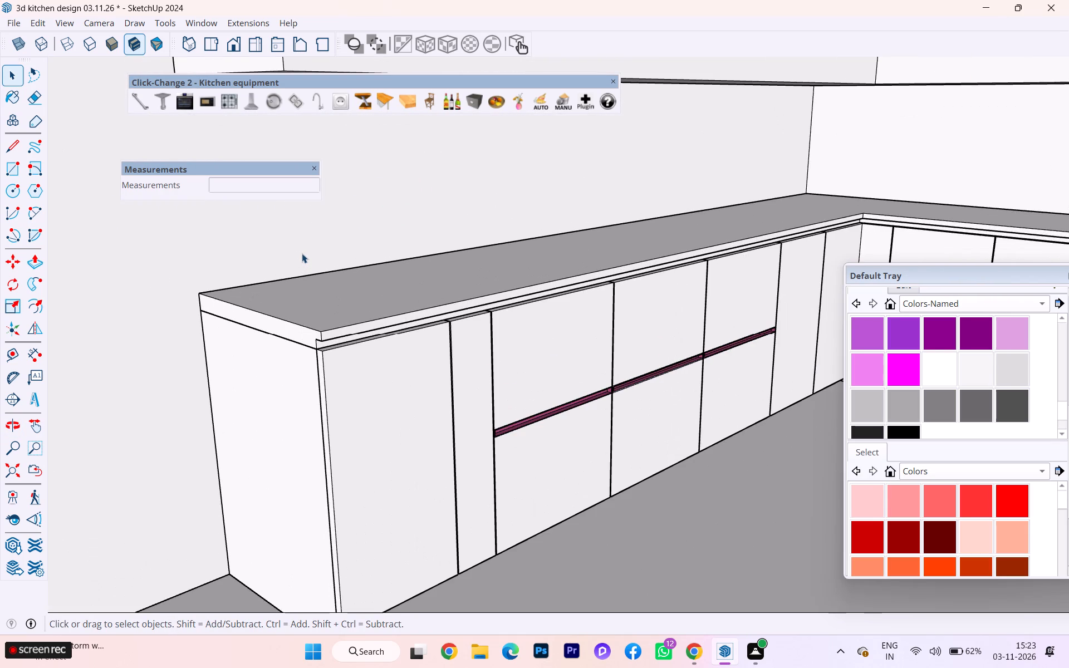
{"action": "scroll", "coordinate": [307, 250], "scroll_direction": "up", "scroll_amount": 1}
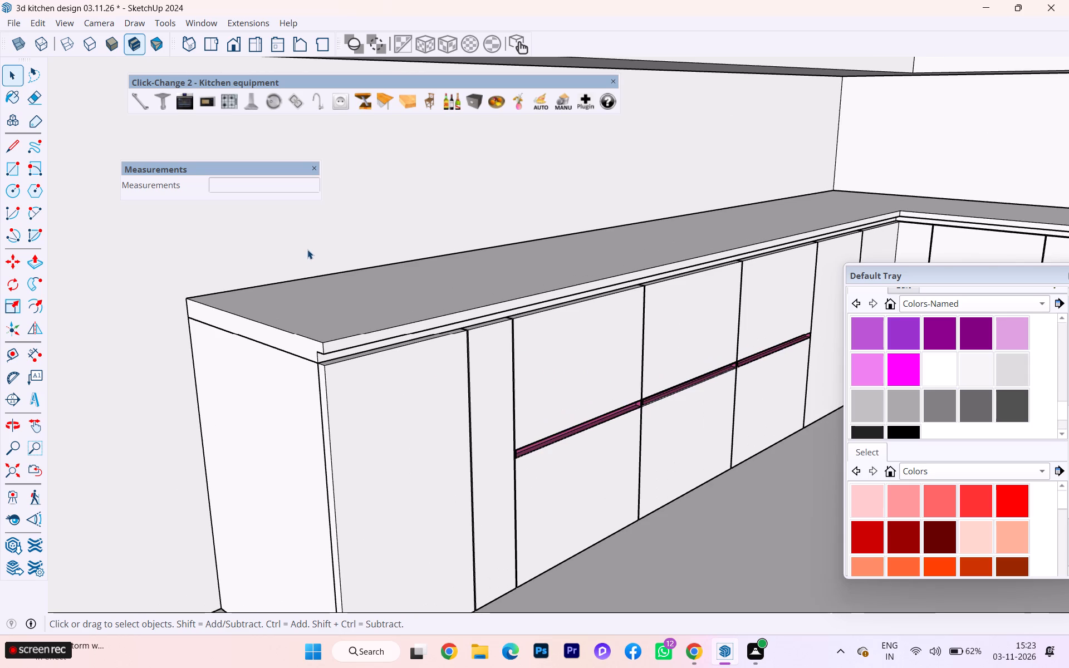
{"action": "scroll", "coordinate": [277, 338], "scroll_direction": "up", "scroll_amount": 1}
{"action": "scroll", "coordinate": [282, 343], "scroll_direction": "down", "scroll_amount": 2}
{"action": "scroll", "coordinate": [293, 349], "scroll_direction": "up", "scroll_amount": 8}
{"action": "scroll", "coordinate": [331, 353], "scroll_direction": "down", "scroll_amount": 1}
{"action": "scroll", "coordinate": [331, 353], "scroll_direction": "up", "scroll_amount": 2}
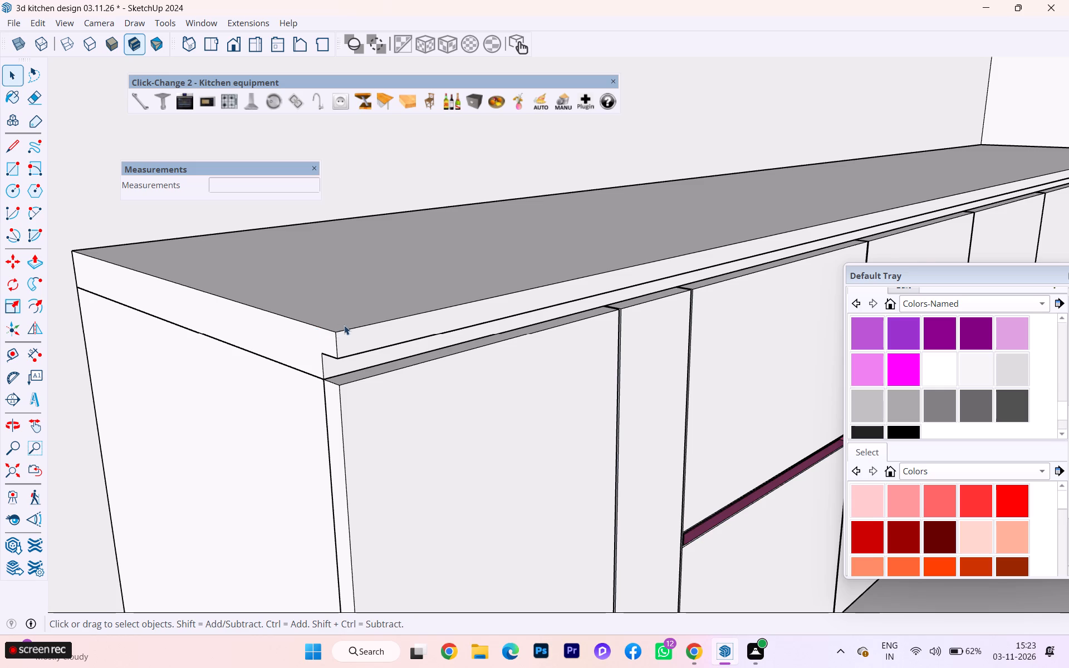
{"action": "scroll", "coordinate": [366, 329], "scroll_direction": "down", "scroll_amount": 2}
{"action": "scroll", "coordinate": [370, 332], "scroll_direction": "up", "scroll_amount": 1}
{"action": "scroll", "coordinate": [371, 333], "scroll_direction": "down", "scroll_amount": 6}
{"action": "scroll", "coordinate": [331, 337], "scroll_direction": "up", "scroll_amount": 3}
{"action": "scroll", "coordinate": [313, 362], "scroll_direction": "down", "scroll_amount": 2}
{"action": "scroll", "coordinate": [310, 368], "scroll_direction": "up", "scroll_amount": 1}
{"action": "scroll", "coordinate": [310, 369], "scroll_direction": "down", "scroll_amount": 2}
{"action": "scroll", "coordinate": [310, 369], "scroll_direction": "up", "scroll_amount": 1}
{"action": "scroll", "coordinate": [309, 370], "scroll_direction": "down", "scroll_amount": 5}
{"action": "scroll", "coordinate": [359, 395], "scroll_direction": "up", "scroll_amount": 1}
{"action": "scroll", "coordinate": [391, 400], "scroll_direction": "down", "scroll_amount": 1}
{"action": "scroll", "coordinate": [396, 400], "scroll_direction": "up", "scroll_amount": 1}
{"action": "scroll", "coordinate": [398, 400], "scroll_direction": "down", "scroll_amount": 1}
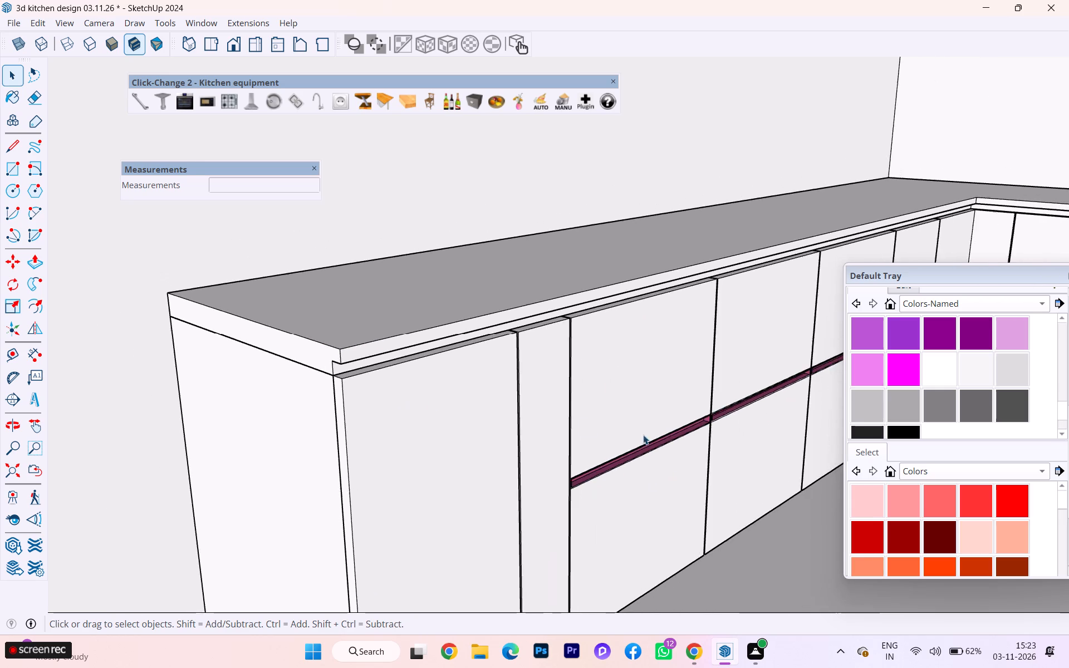
Examine the magenta groove between the drawer fronts and the base cabinets of the long run.
{"action": "scroll", "coordinate": [664, 438], "scroll_direction": "up", "scroll_amount": 4}
{"action": "scroll", "coordinate": [664, 438], "scroll_direction": "down", "scroll_amount": 1}
{"action": "scroll", "coordinate": [664, 438], "scroll_direction": "up", "scroll_amount": 5}
{"action": "scroll", "coordinate": [666, 436], "scroll_direction": "down", "scroll_amount": 1}
{"action": "scroll", "coordinate": [666, 436], "scroll_direction": "up", "scroll_amount": 1}
{"action": "scroll", "coordinate": [669, 433], "scroll_direction": "down", "scroll_amount": 2}
{"action": "middle_click_drag", "start_coordinate": [664, 425], "coordinate": [553, 328]}
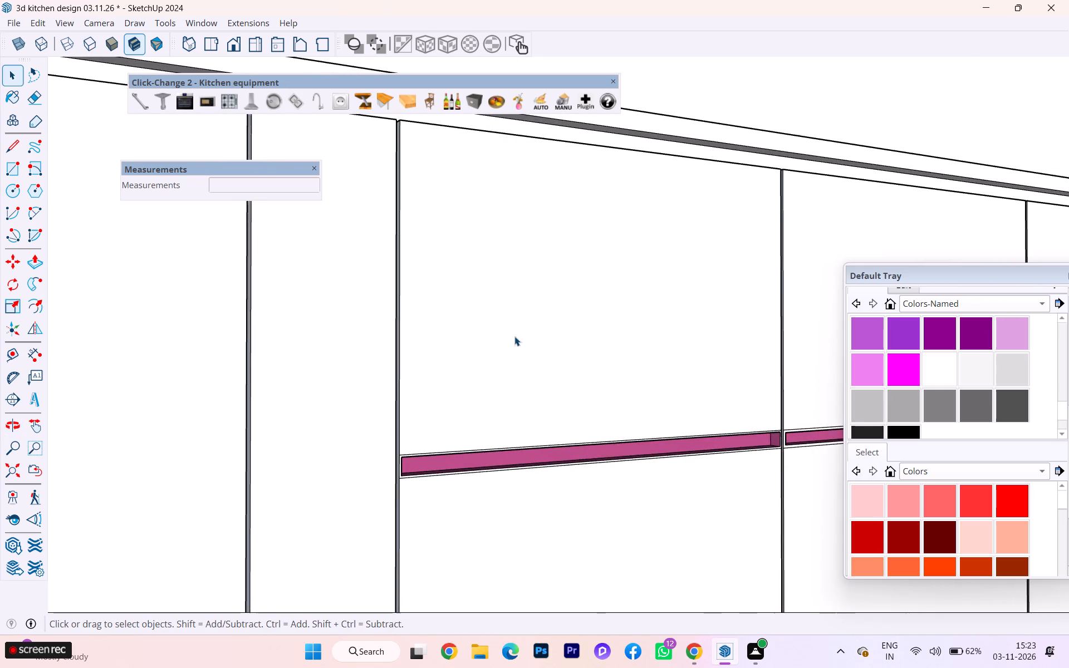
{"action": "scroll", "coordinate": [397, 364], "scroll_direction": "down", "scroll_amount": 5}
{"action": "scroll", "coordinate": [386, 372], "scroll_direction": "up", "scroll_amount": 1}
{"action": "scroll", "coordinate": [385, 373], "scroll_direction": "down", "scroll_amount": 3}
{"action": "scroll", "coordinate": [374, 380], "scroll_direction": "up", "scroll_amount": 1}
{"action": "scroll", "coordinate": [374, 380], "scroll_direction": "down", "scroll_amount": 11}
{"action": "scroll", "coordinate": [366, 388], "scroll_direction": "up", "scroll_amount": 1}
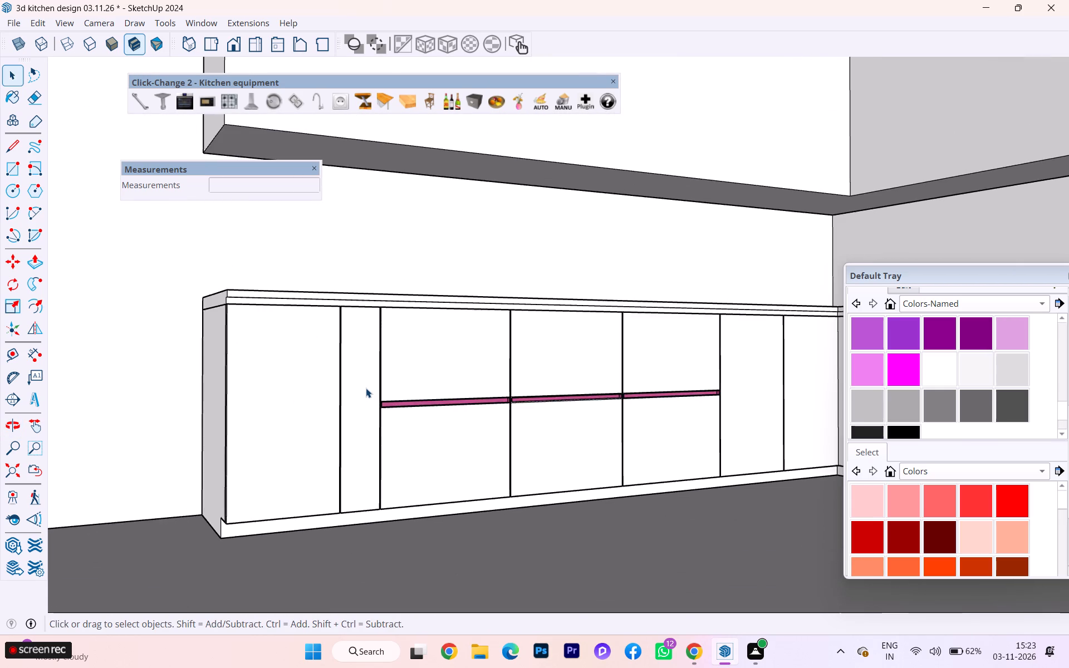
{"action": "scroll", "coordinate": [366, 388], "scroll_direction": "down", "scroll_amount": 2}
{"action": "middle_click_drag", "start_coordinate": [366, 388], "coordinate": [541, 500]}
{"action": "scroll", "coordinate": [440, 434], "scroll_direction": "down", "scroll_amount": 8}
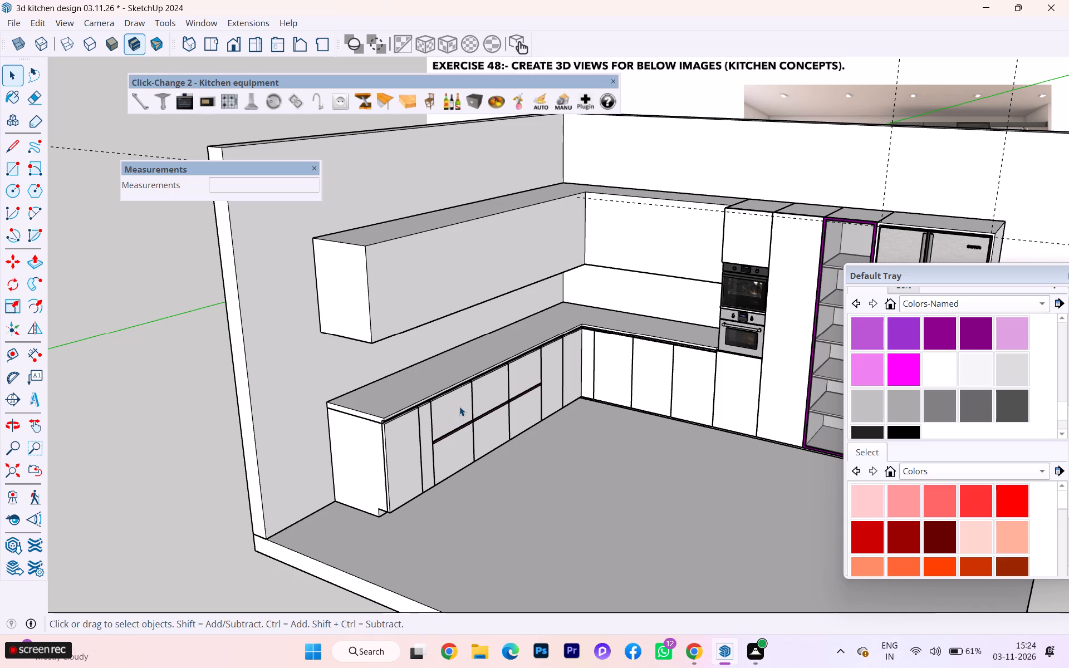
Open the wall cabinet group and push the front face of the long run inward by 2".
{"action": "scroll", "coordinate": [454, 410], "scroll_direction": "down", "scroll_amount": 6}
{"action": "scroll", "coordinate": [394, 414], "scroll_direction": "down", "scroll_amount": 4}
{"action": "middle_click_drag", "start_coordinate": [375, 411], "coordinate": [337, 420]}
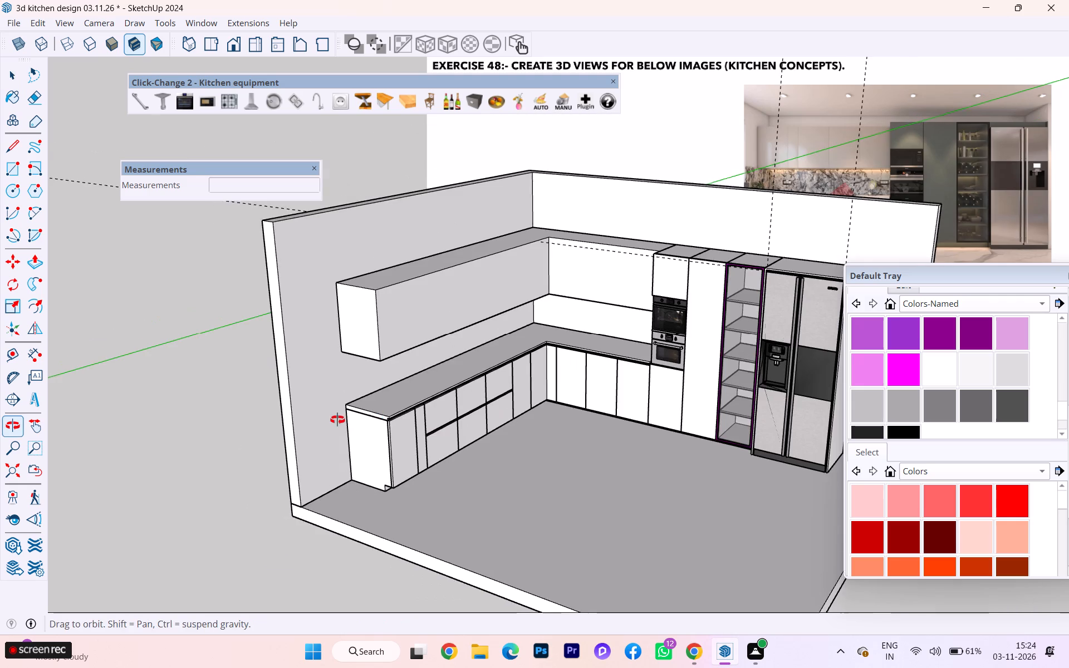
{"action": "middle_click_drag", "start_coordinate": [337, 420], "coordinate": [315, 419]}
{"action": "scroll", "coordinate": [453, 328], "scroll_direction": "up", "scroll_amount": 4}
{"action": "scroll", "coordinate": [340, 343], "scroll_direction": "down", "scroll_amount": 4}
{"action": "scroll", "coordinate": [312, 352], "scroll_direction": "up", "scroll_amount": 1}
{"action": "scroll", "coordinate": [309, 353], "scroll_direction": "down", "scroll_amount": 4}
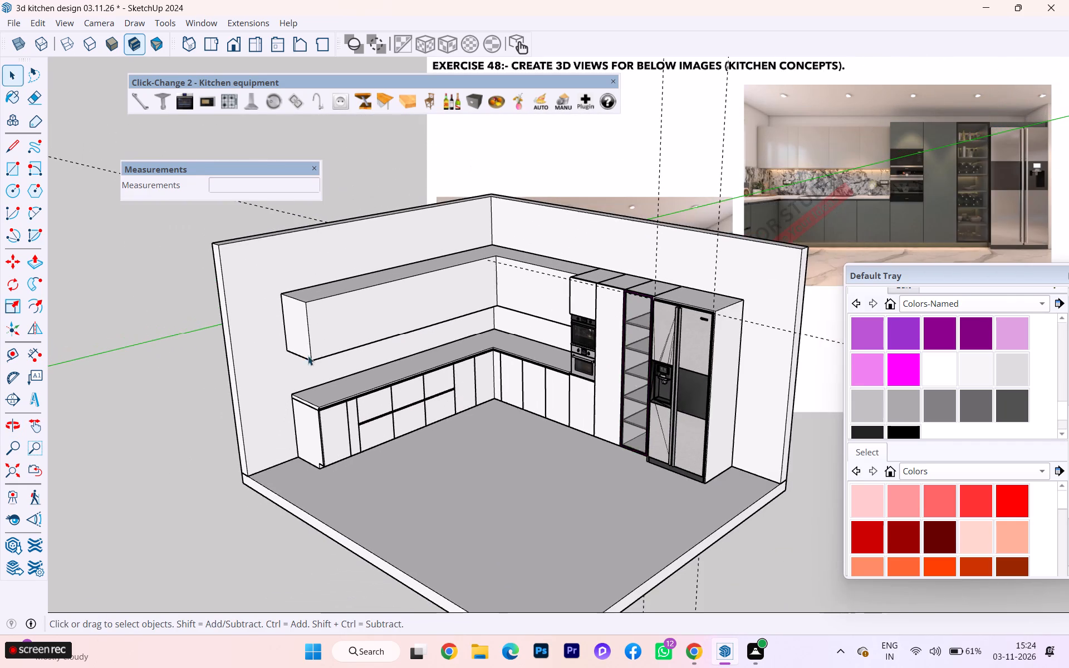
{"action": "scroll", "coordinate": [414, 303], "scroll_direction": "up", "scroll_amount": 3}
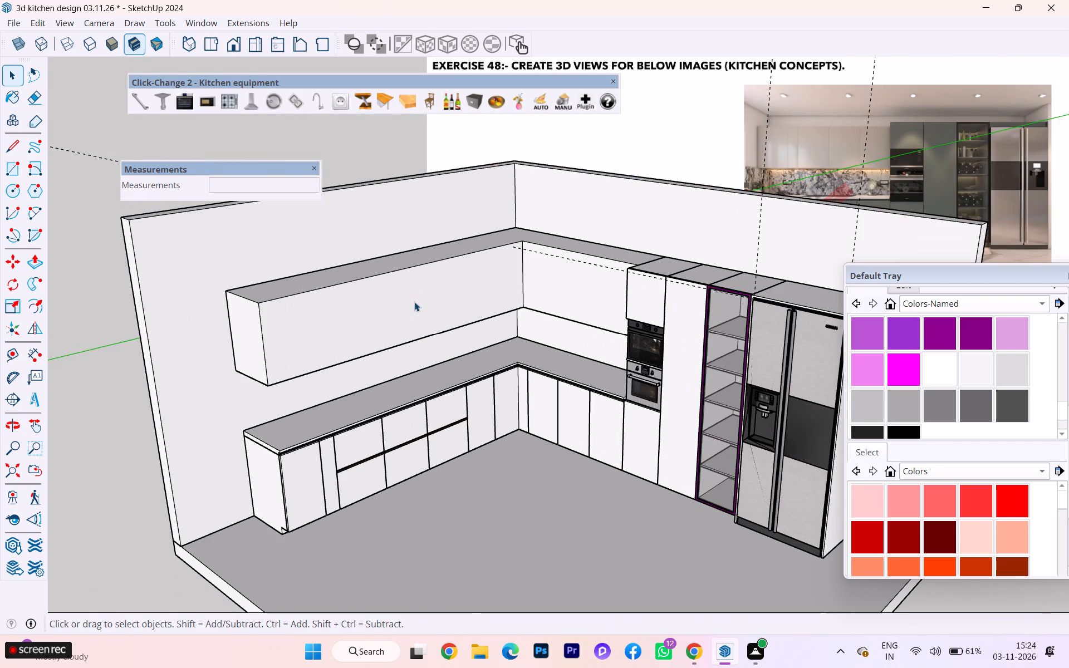
{"action": "scroll", "coordinate": [626, 274], "scroll_direction": "up", "scroll_amount": 3}
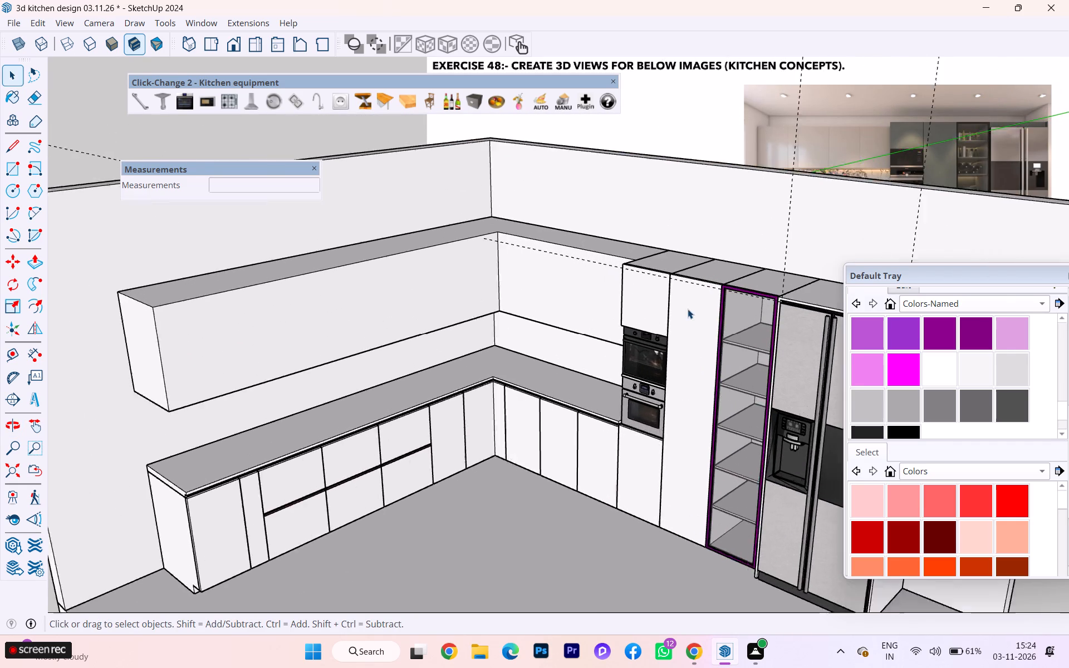
{"action": "scroll", "coordinate": [688, 309], "scroll_direction": "up", "scroll_amount": 5}
{"action": "scroll", "coordinate": [715, 330], "scroll_direction": "down", "scroll_amount": 9}
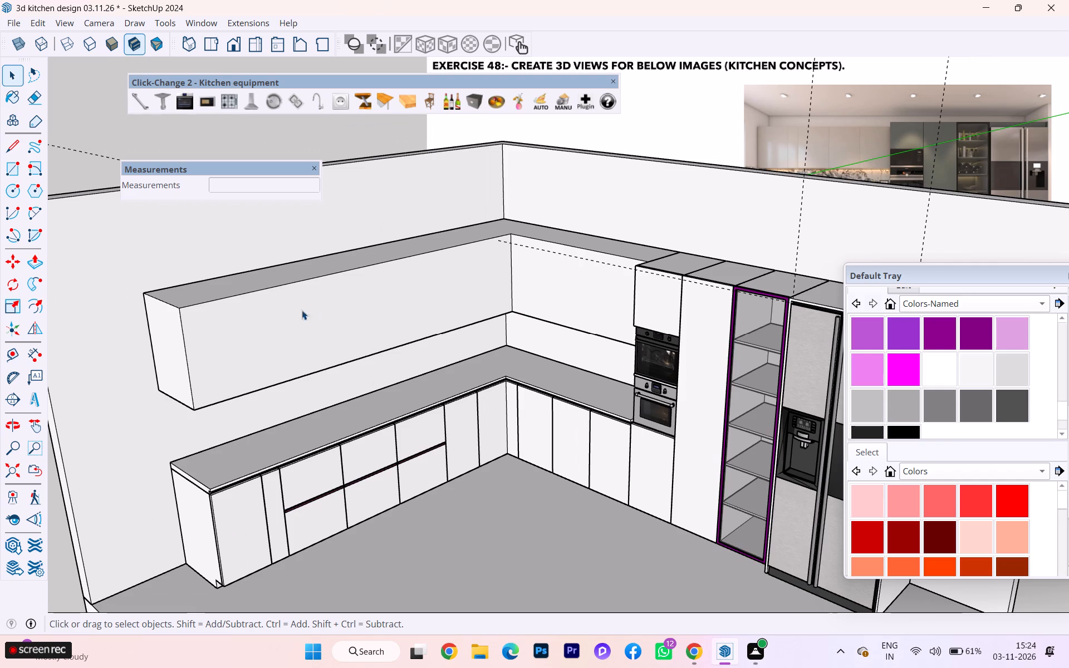
{"action": "double_click", "coordinate": [225, 316]}
{"action": "scroll", "coordinate": [194, 342], "scroll_direction": "up", "scroll_amount": 6}
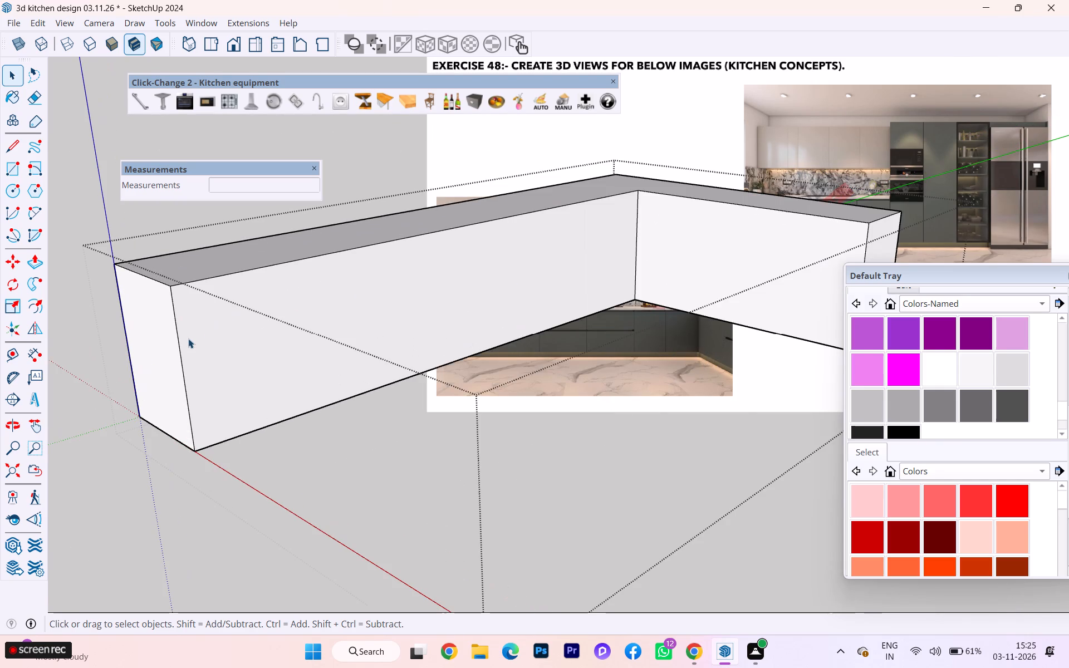
{"action": "left_click", "coordinate": [208, 325]}
{"action": "key", "text": "p"}
{"action": "left_click", "coordinate": [208, 325]}
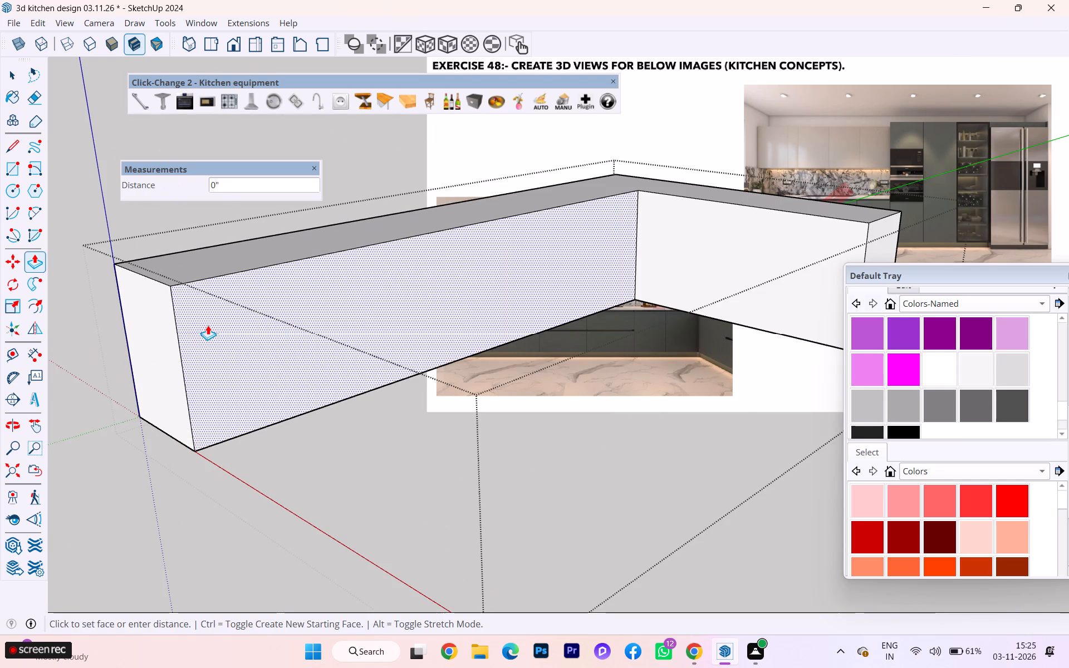
{"action": "key", "text": "2"}
{"action": "key", "text": "Return"}
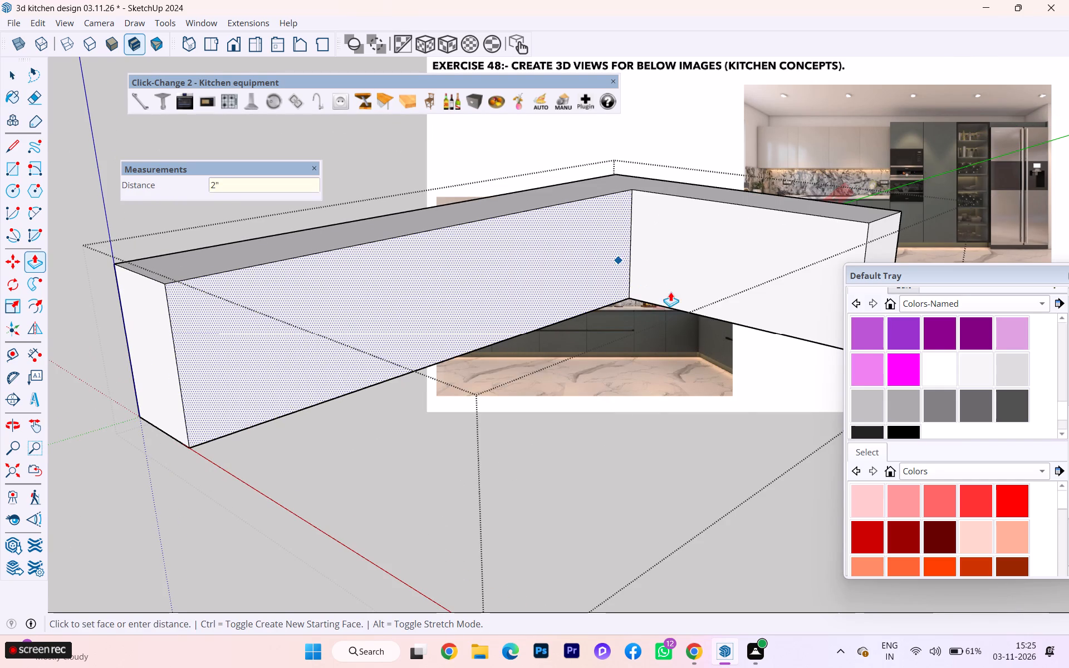
Push the front face of the wall cabinet's short run inward by 2".
{"action": "left_click", "coordinate": [23, 70]}
{"action": "left_click", "coordinate": [698, 234]}
{"action": "key", "text": "2"}
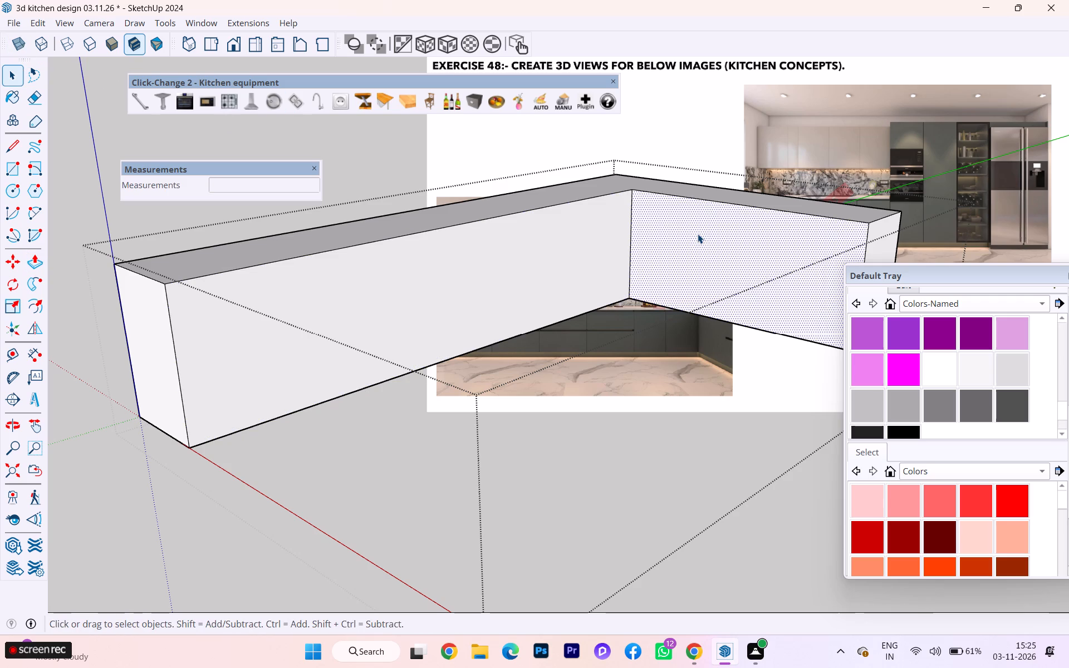
{"action": "key", "text": "Return"}
{"action": "key", "text": "p"}
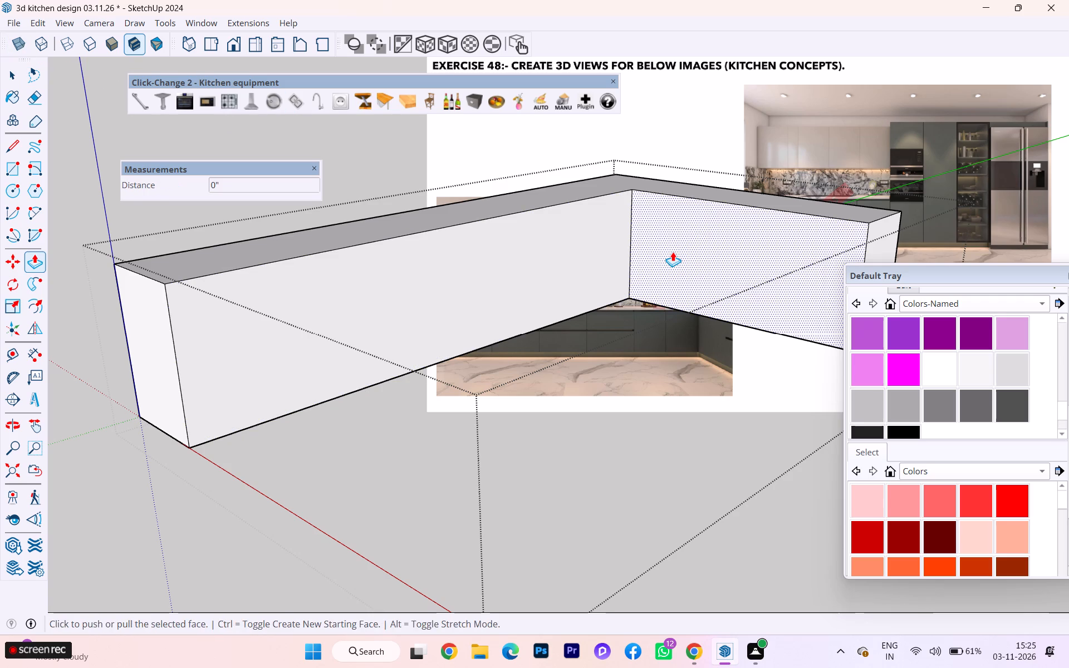
{"action": "left_click", "coordinate": [673, 252]}
{"action": "key", "text": "2"}
{"action": "key", "text": "Return"}
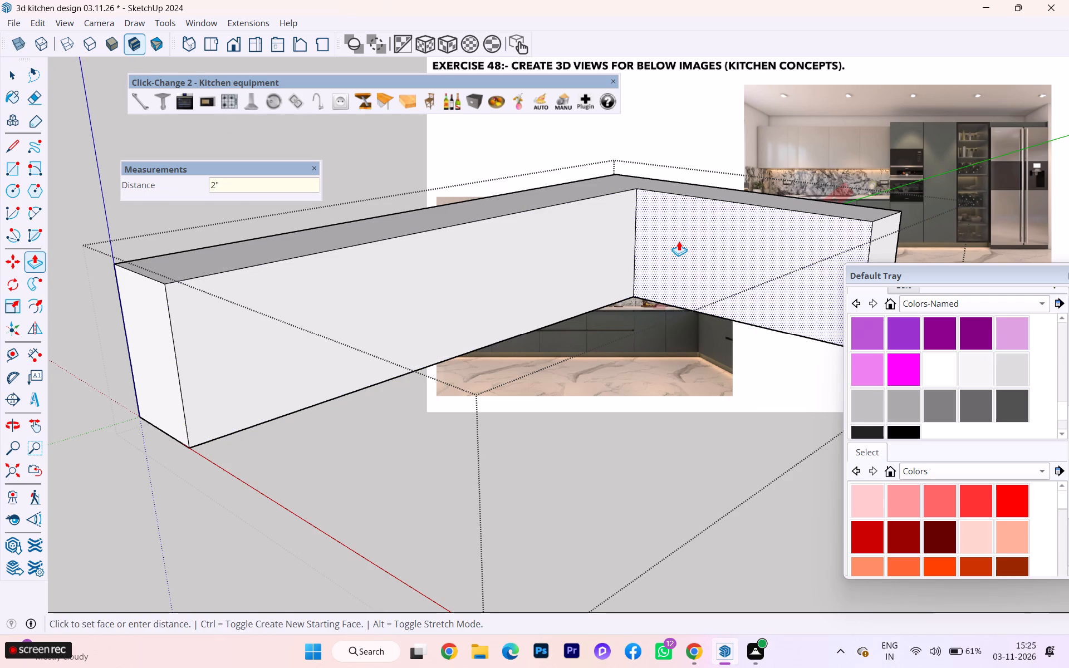
Check the depth of both wall cabinet runs from several angles and leave the group.
{"action": "scroll", "coordinate": [665, 347], "scroll_direction": "up", "scroll_amount": 3}
{"action": "scroll", "coordinate": [660, 356], "scroll_direction": "down", "scroll_amount": 2}
{"action": "middle_click_drag", "start_coordinate": [652, 361], "coordinate": [498, 647]}
{"action": "scroll", "coordinate": [516, 402], "scroll_direction": "down", "scroll_amount": 2}
{"action": "scroll", "coordinate": [508, 398], "scroll_direction": "up", "scroll_amount": 1}
{"action": "scroll", "coordinate": [506, 397], "scroll_direction": "down", "scroll_amount": 1}
{"action": "scroll", "coordinate": [336, 374], "scroll_direction": "down", "scroll_amount": 4}
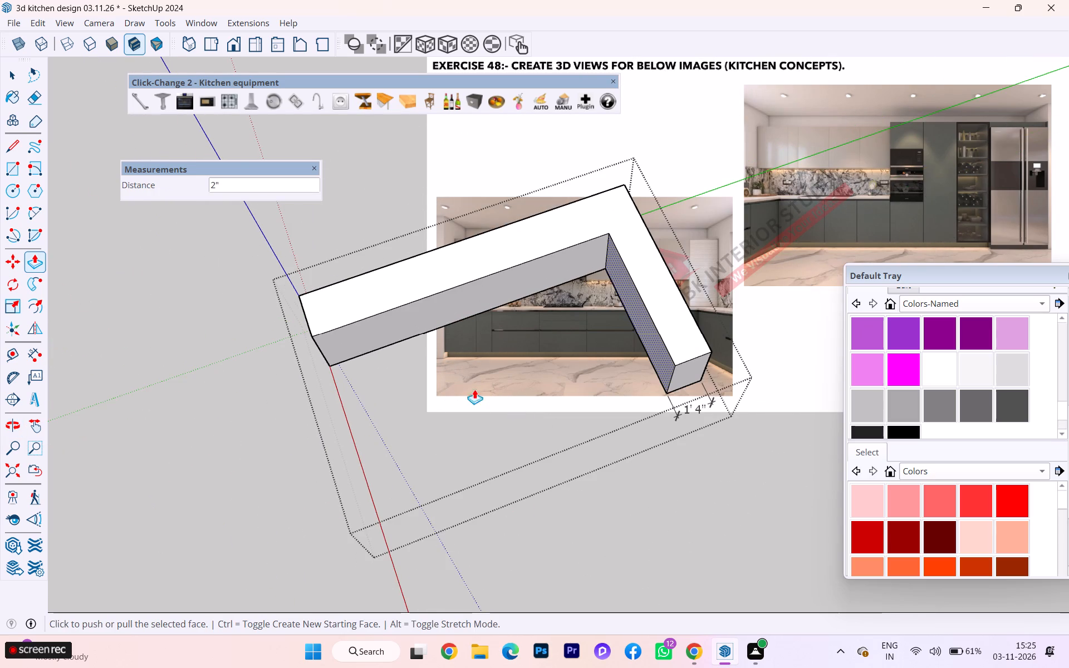
{"action": "scroll", "coordinate": [706, 357], "scroll_direction": "up", "scroll_amount": 3}
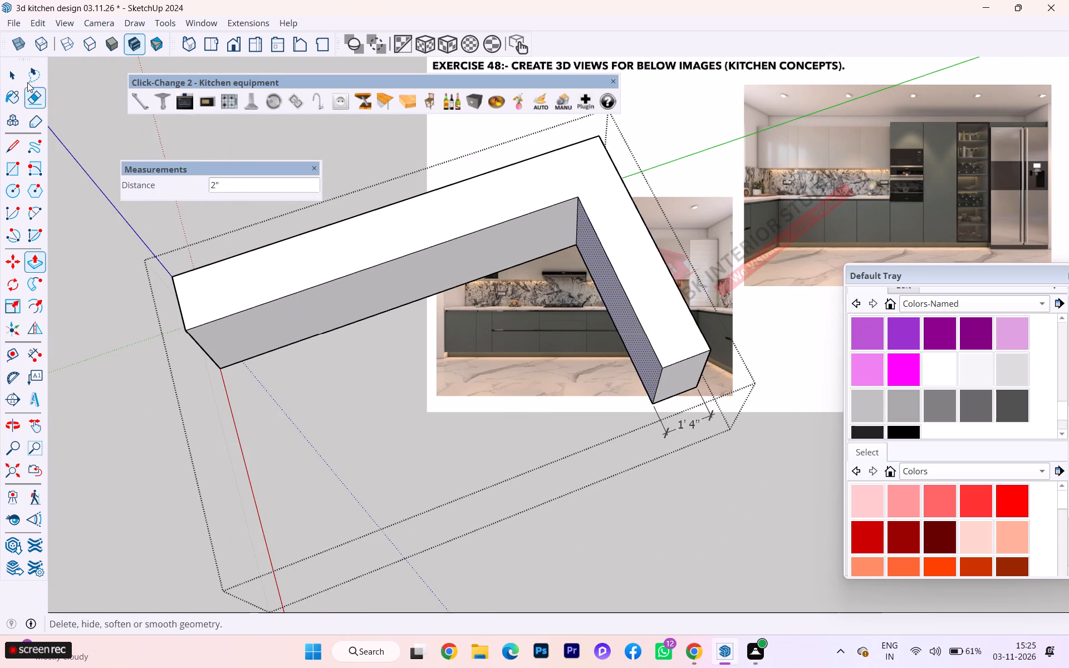
{"action": "left_click", "coordinate": [6, 68]}
{"action": "scroll", "coordinate": [120, 250], "scroll_direction": "down", "scroll_amount": 1}
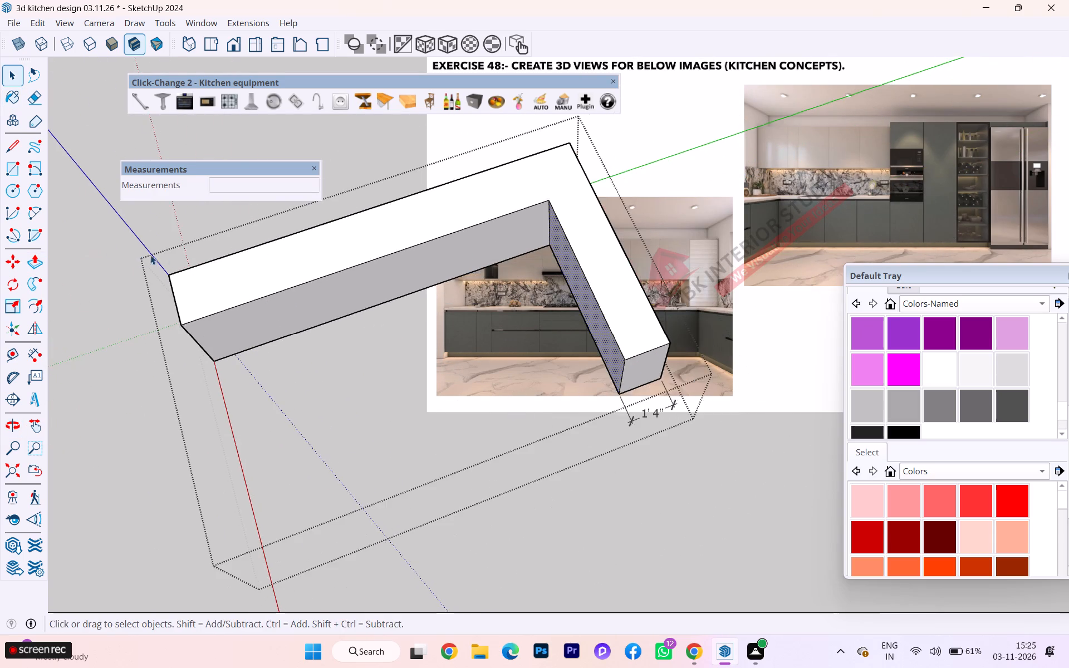
{"action": "middle_click_drag", "start_coordinate": [220, 256], "coordinate": [432, 139]}
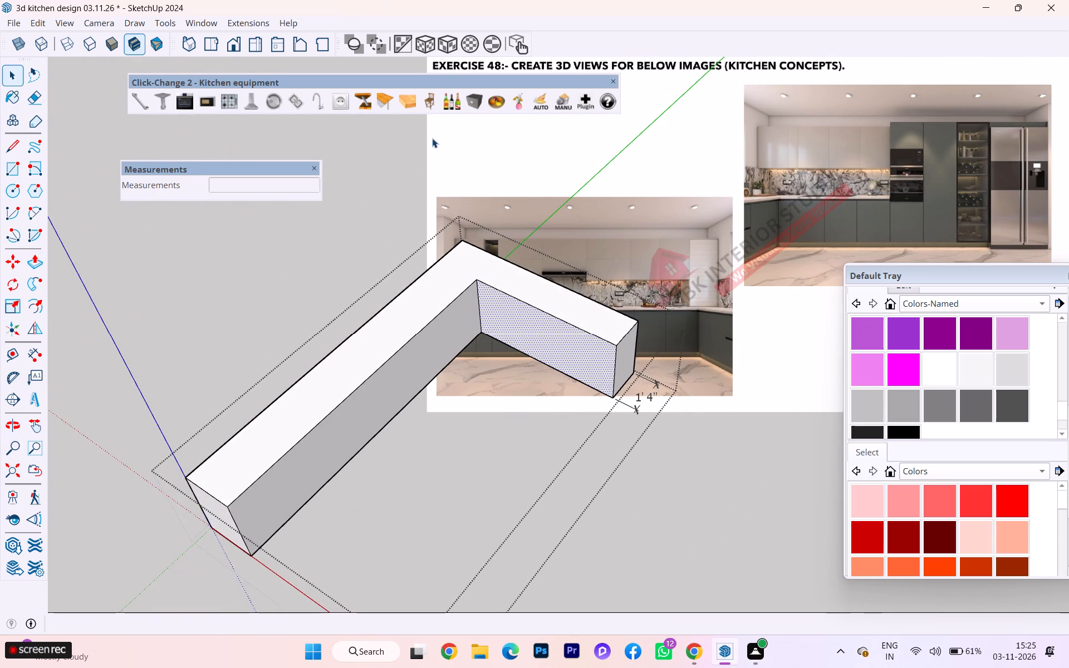
{"action": "scroll", "coordinate": [424, 144], "scroll_direction": "down", "scroll_amount": 2}
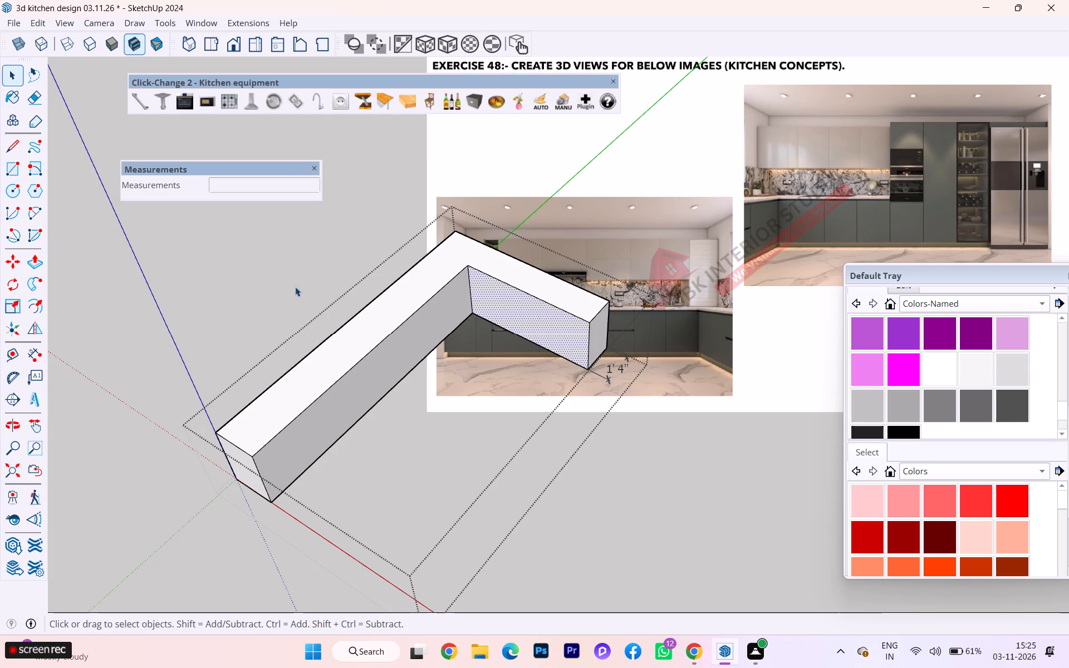
{"action": "scroll", "coordinate": [408, 264], "scroll_direction": "down", "scroll_amount": 1}
{"action": "scroll", "coordinate": [364, 351], "scroll_direction": "up", "scroll_amount": 4}
{"action": "scroll", "coordinate": [354, 344], "scroll_direction": "down", "scroll_amount": 1}
{"action": "middle_click_drag", "start_coordinate": [350, 340], "coordinate": [349, 318]}
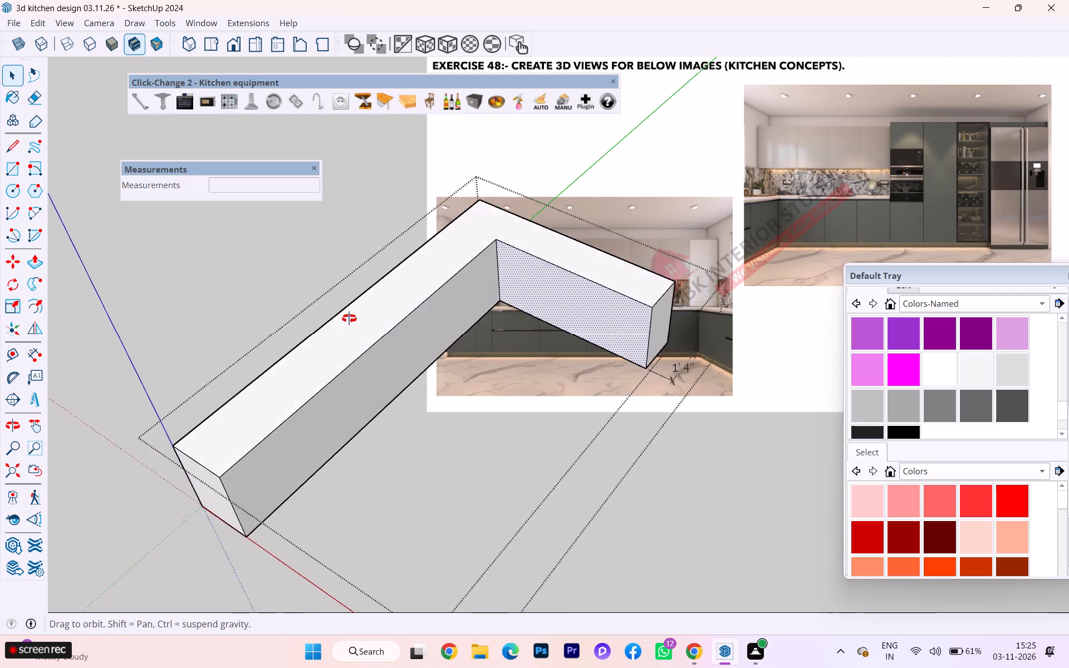
{"action": "middle_click_drag", "start_coordinate": [349, 318], "coordinate": [320, 249]}
{"action": "scroll", "coordinate": [279, 411], "scroll_direction": "up", "scroll_amount": 8}
{"action": "left_click", "coordinate": [156, 249]}
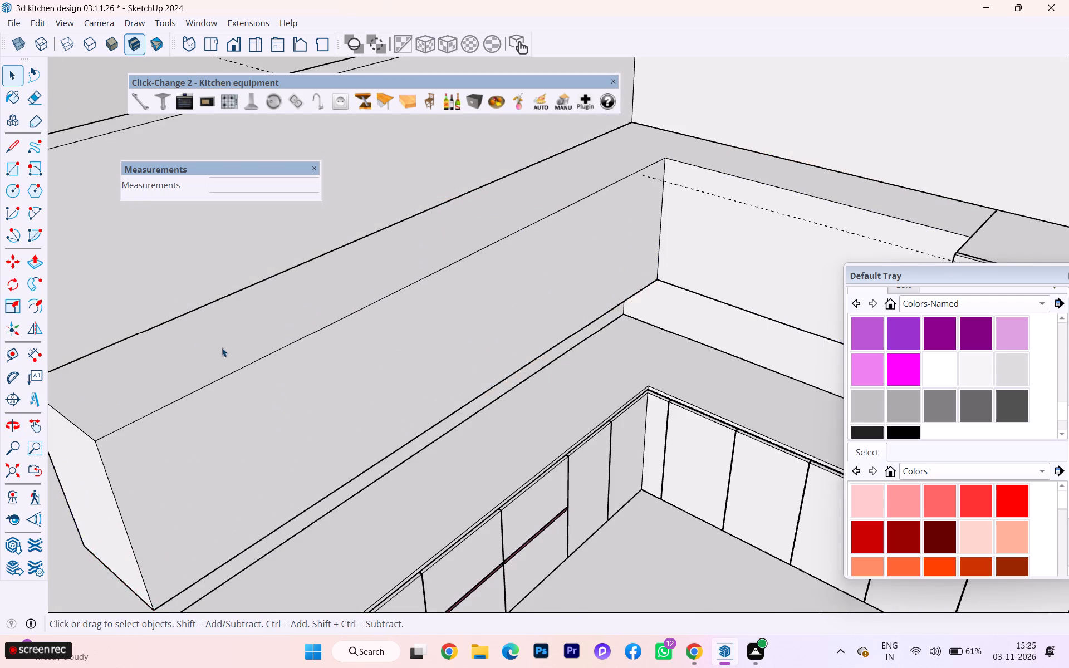
Examine how the L-shaped wall cabinets sit above the countertop and against the tall oven unit.
{"action": "scroll", "coordinate": [259, 376], "scroll_direction": "down", "scroll_amount": 1}
{"action": "scroll", "coordinate": [260, 376], "scroll_direction": "up", "scroll_amount": 1}
{"action": "middle_click_drag", "start_coordinate": [269, 371], "coordinate": [241, 277]}
{"action": "scroll", "coordinate": [269, 371], "scroll_direction": "down", "scroll_amount": 1}
{"action": "scroll", "coordinate": [375, 326], "scroll_direction": "down", "scroll_amount": 3}
{"action": "scroll", "coordinate": [386, 328], "scroll_direction": "up", "scroll_amount": 3}
{"action": "scroll", "coordinate": [386, 328], "scroll_direction": "down", "scroll_amount": 1}
{"action": "scroll", "coordinate": [386, 328], "scroll_direction": "up", "scroll_amount": 1}
{"action": "scroll", "coordinate": [386, 328], "scroll_direction": "down", "scroll_amount": 2}
{"action": "scroll", "coordinate": [386, 328], "scroll_direction": "up", "scroll_amount": 1}
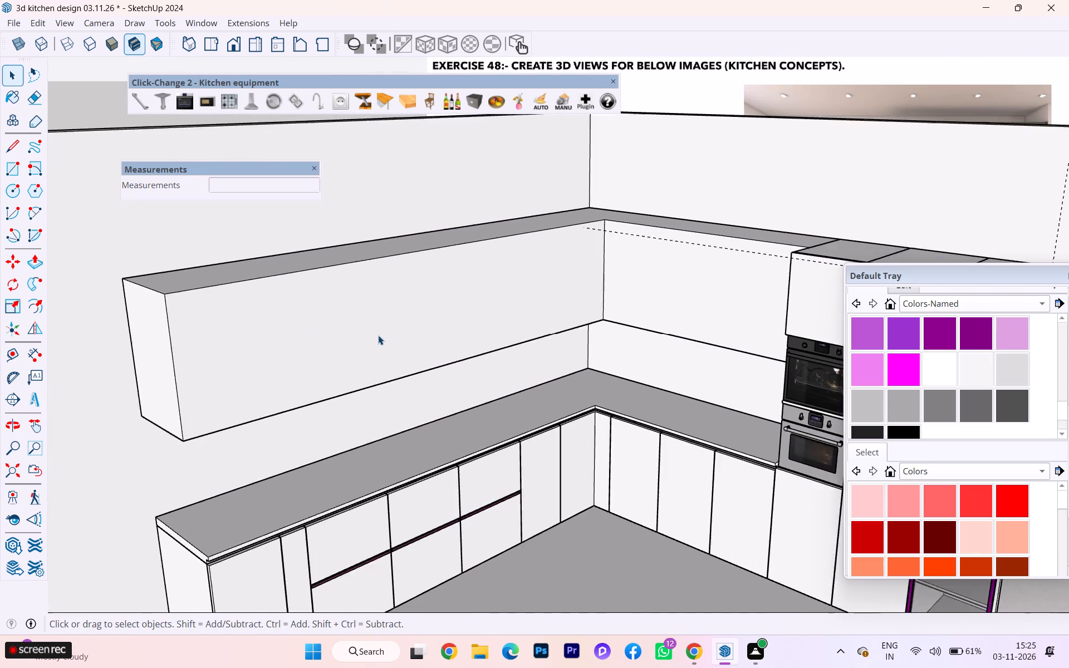
{"action": "scroll", "coordinate": [371, 335], "scroll_direction": "down", "scroll_amount": 2}
{"action": "scroll", "coordinate": [370, 335], "scroll_direction": "up", "scroll_amount": 5}
{"action": "scroll", "coordinate": [370, 335], "scroll_direction": "down", "scroll_amount": 1}
{"action": "scroll", "coordinate": [306, 346], "scroll_direction": "down", "scroll_amount": 1}
{"action": "scroll", "coordinate": [306, 346], "scroll_direction": "up", "scroll_amount": 4}
{"action": "scroll", "coordinate": [305, 346], "scroll_direction": "down", "scroll_amount": 4}
{"action": "middle_click_drag", "start_coordinate": [298, 348], "coordinate": [286, 334]}
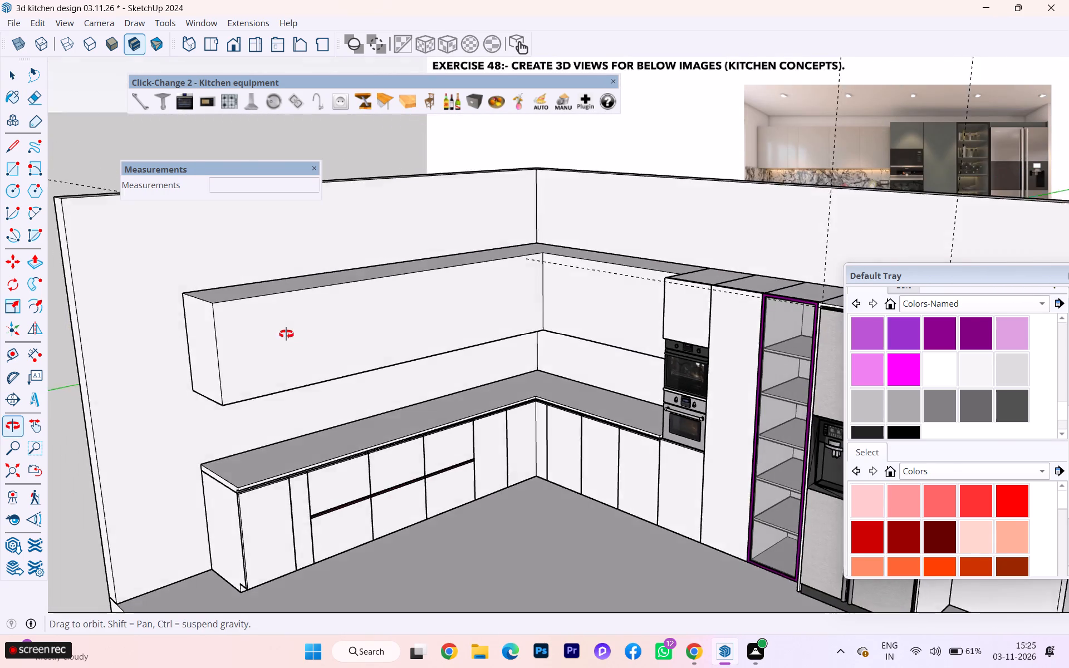
{"action": "middle_click_drag", "start_coordinate": [286, 334], "coordinate": [215, 313]}
{"action": "scroll", "coordinate": [237, 320], "scroll_direction": "up", "scroll_amount": 2}
{"action": "scroll", "coordinate": [241, 325], "scroll_direction": "down", "scroll_amount": 1}
{"action": "scroll", "coordinate": [241, 326], "scroll_direction": "up", "scroll_amount": 4}
{"action": "scroll", "coordinate": [506, 460], "scroll_direction": "up", "scroll_amount": 4}
{"action": "scroll", "coordinate": [433, 414], "scroll_direction": "down", "scroll_amount": 6}
{"action": "scroll", "coordinate": [432, 414], "scroll_direction": "up", "scroll_amount": 1}
{"action": "scroll", "coordinate": [432, 414], "scroll_direction": "down", "scroll_amount": 1}
Open the countertop group for editing at the free end of the long run, by its stepped front edge.
{"action": "middle_click_drag", "start_coordinate": [297, 479], "coordinate": [467, 390]}
{"action": "scroll", "coordinate": [253, 531], "scroll_direction": "up", "scroll_amount": 2}
{"action": "scroll", "coordinate": [246, 541], "scroll_direction": "down", "scroll_amount": 1}
{"action": "scroll", "coordinate": [245, 542], "scroll_direction": "up", "scroll_amount": 2}
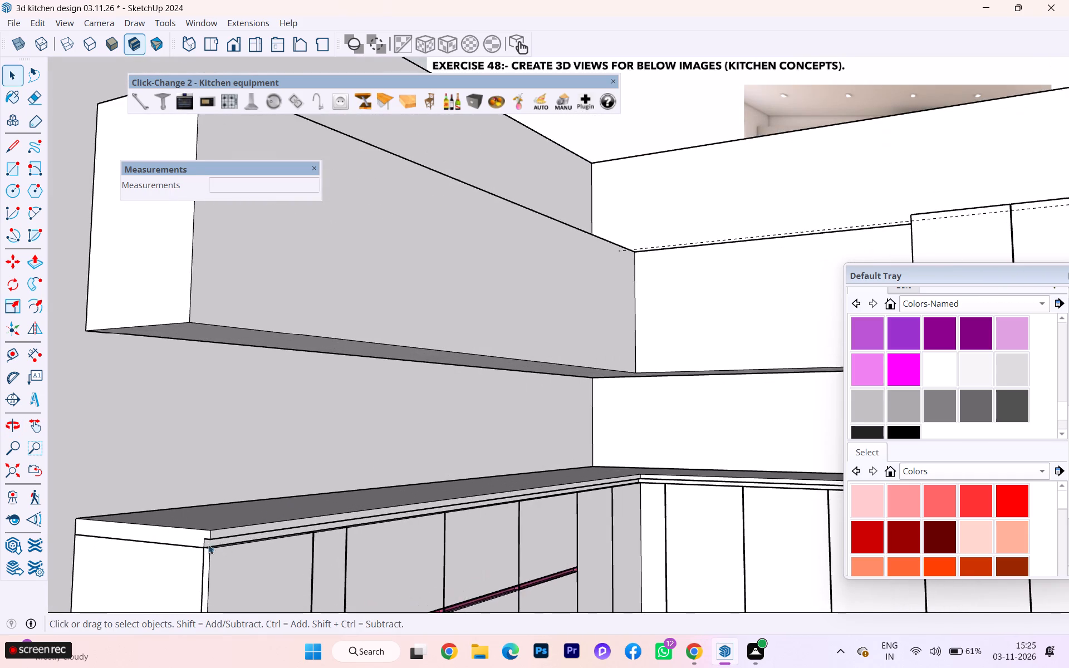
{"action": "scroll", "coordinate": [207, 543], "scroll_direction": "up", "scroll_amount": 4}
{"action": "scroll", "coordinate": [207, 540], "scroll_direction": "down", "scroll_amount": 1}
{"action": "scroll", "coordinate": [207, 539], "scroll_direction": "up", "scroll_amount": 6}
{"action": "scroll", "coordinate": [207, 538], "scroll_direction": "down", "scroll_amount": 1}
{"action": "scroll", "coordinate": [207, 538], "scroll_direction": "up", "scroll_amount": 2}
{"action": "scroll", "coordinate": [208, 534], "scroll_direction": "down", "scroll_amount": 3}
{"action": "scroll", "coordinate": [208, 534], "scroll_direction": "up", "scroll_amount": 1}
{"action": "scroll", "coordinate": [208, 534], "scroll_direction": "down", "scroll_amount": 5}
{"action": "scroll", "coordinate": [208, 534], "scroll_direction": "up", "scroll_amount": 2}
{"action": "scroll", "coordinate": [208, 534], "scroll_direction": "down", "scroll_amount": 1}
{"action": "scroll", "coordinate": [213, 530], "scroll_direction": "up", "scroll_amount": 3}
{"action": "scroll", "coordinate": [211, 531], "scroll_direction": "down", "scroll_amount": 2}
{"action": "scroll", "coordinate": [211, 531], "scroll_direction": "up", "scroll_amount": 5}
{"action": "scroll", "coordinate": [211, 531], "scroll_direction": "down", "scroll_amount": 6}
{"action": "scroll", "coordinate": [211, 531], "scroll_direction": "up", "scroll_amount": 2}
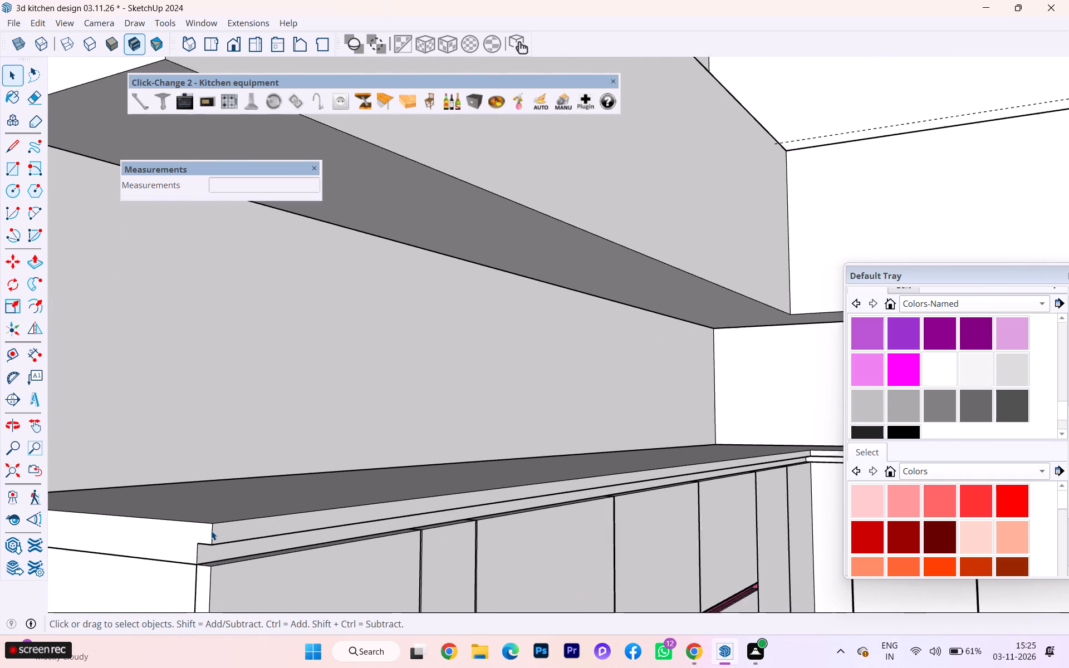
{"action": "scroll", "coordinate": [211, 531], "scroll_direction": "up", "scroll_amount": 2}
{"action": "scroll", "coordinate": [211, 531], "scroll_direction": "down", "scroll_amount": 1}
{"action": "scroll", "coordinate": [211, 531], "scroll_direction": "up", "scroll_amount": 5}
{"action": "scroll", "coordinate": [211, 531], "scroll_direction": "down", "scroll_amount": 1}
{"action": "scroll", "coordinate": [211, 531], "scroll_direction": "up", "scroll_amount": 2}
{"action": "left_click", "coordinate": [214, 531]}
{"action": "double_click", "coordinate": [213, 532]}
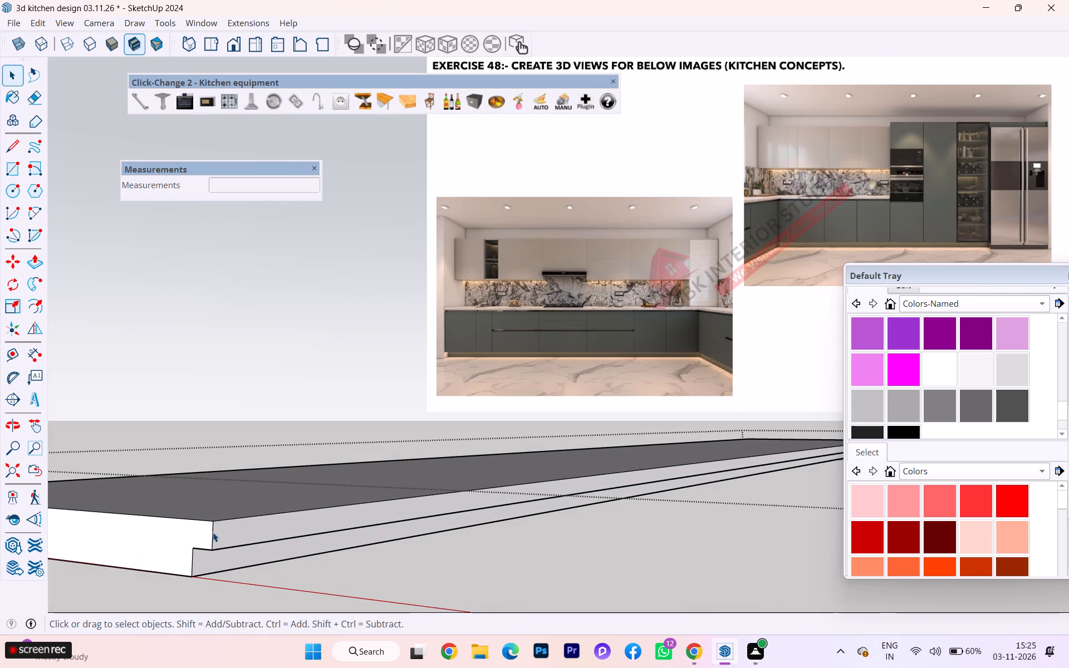
Draw a 2-point arc over the 1" vertical front edge of the countertop's end face, bulging outward about 1/4" along the red axis.
{"action": "left_click", "coordinate": [213, 532]}
{"action": "scroll", "coordinate": [213, 532], "scroll_direction": "up", "scroll_amount": 13}
{"action": "scroll", "coordinate": [434, 454], "scroll_direction": "down", "scroll_amount": 14}
{"action": "scroll", "coordinate": [674, 423], "scroll_direction": "up", "scroll_amount": 1}
{"action": "scroll", "coordinate": [551, 454], "scroll_direction": "down", "scroll_amount": 2}
{"action": "middle_click_drag", "start_coordinate": [467, 458], "coordinate": [502, 478]}
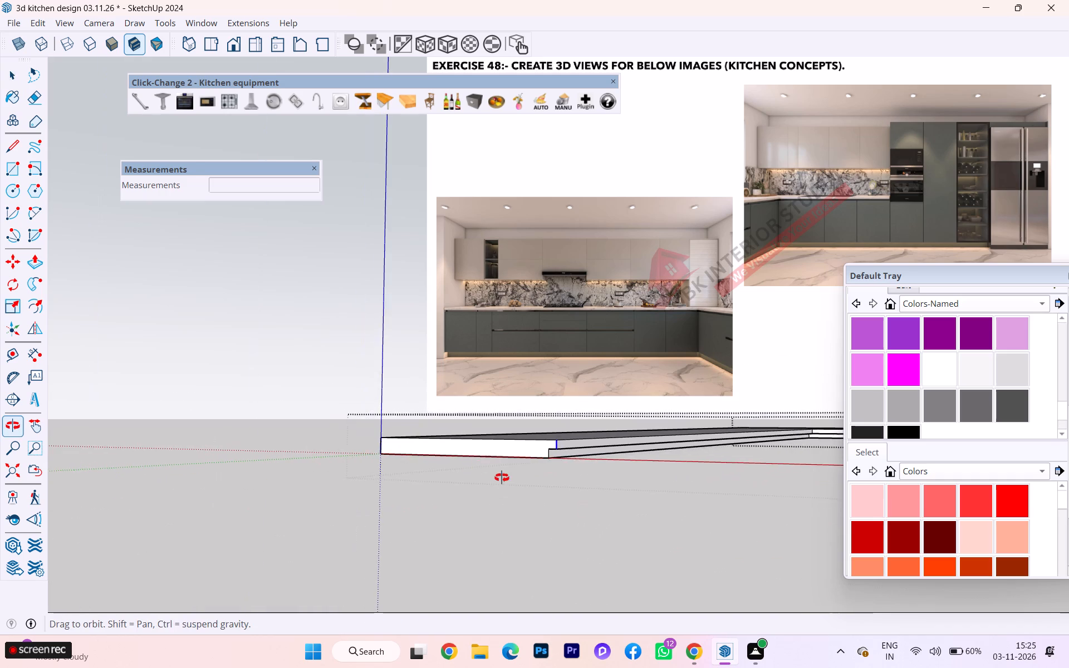
{"action": "middle_click_drag", "start_coordinate": [502, 478], "coordinate": [838, 510]}
{"action": "scroll", "coordinate": [553, 472], "scroll_direction": "up", "scroll_amount": 2}
{"action": "scroll", "coordinate": [553, 472], "scroll_direction": "down", "scroll_amount": 1}
{"action": "scroll", "coordinate": [553, 472], "scroll_direction": "up", "scroll_amount": 2}
{"action": "scroll", "coordinate": [553, 472], "scroll_direction": "down", "scroll_amount": 1}
{"action": "scroll", "coordinate": [553, 472], "scroll_direction": "up", "scroll_amount": 1}
{"action": "scroll", "coordinate": [560, 450], "scroll_direction": "down", "scroll_amount": 1}
{"action": "middle_click_drag", "start_coordinate": [560, 450], "coordinate": [327, 429]}
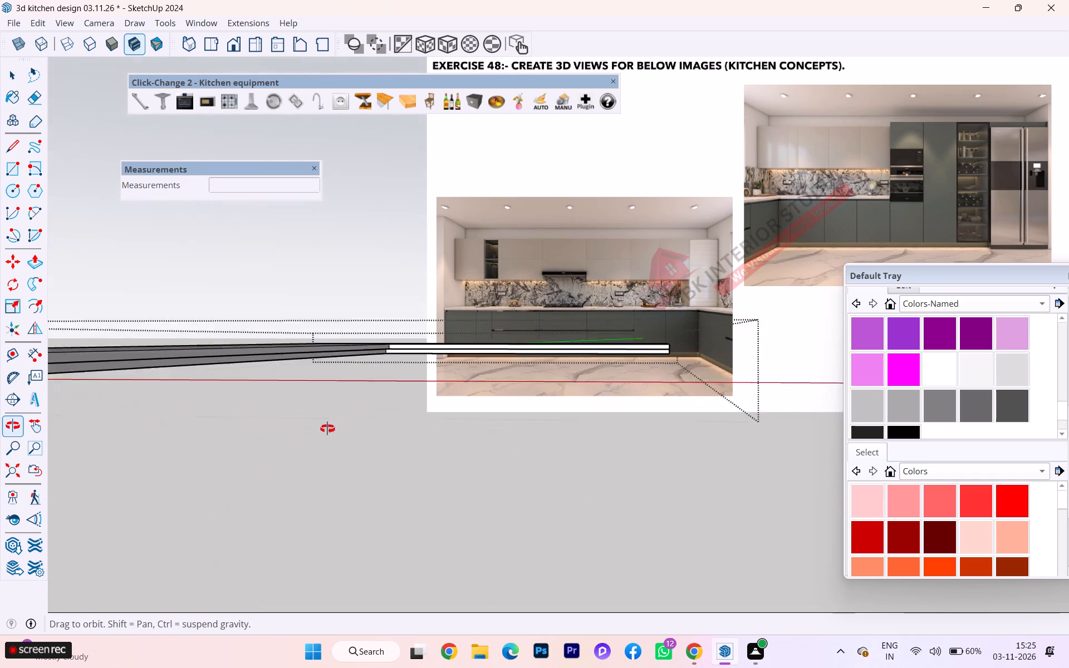
{"action": "middle_click_drag", "start_coordinate": [327, 429], "coordinate": [472, 477]}
{"action": "scroll", "coordinate": [332, 436], "scroll_direction": "up", "scroll_amount": 6}
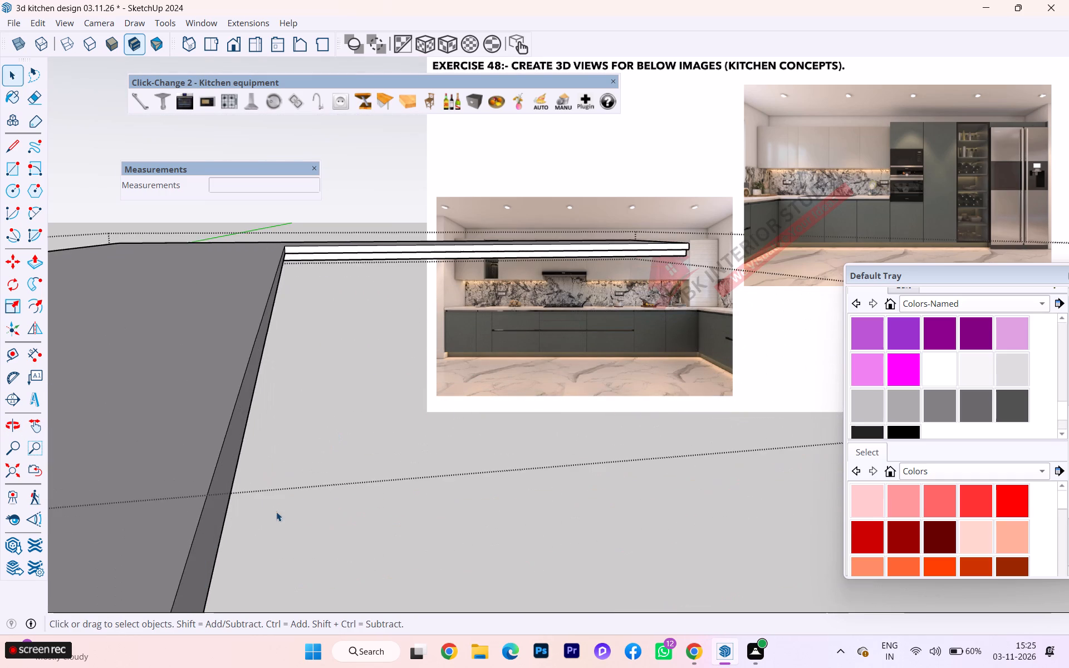
{"action": "scroll", "coordinate": [356, 380], "scroll_direction": "down", "scroll_amount": 1}
{"action": "scroll", "coordinate": [359, 377], "scroll_direction": "up", "scroll_amount": 2}
{"action": "scroll", "coordinate": [362, 371], "scroll_direction": "down", "scroll_amount": 5}
{"action": "middle_click_drag", "start_coordinate": [298, 468], "coordinate": [231, 441]}
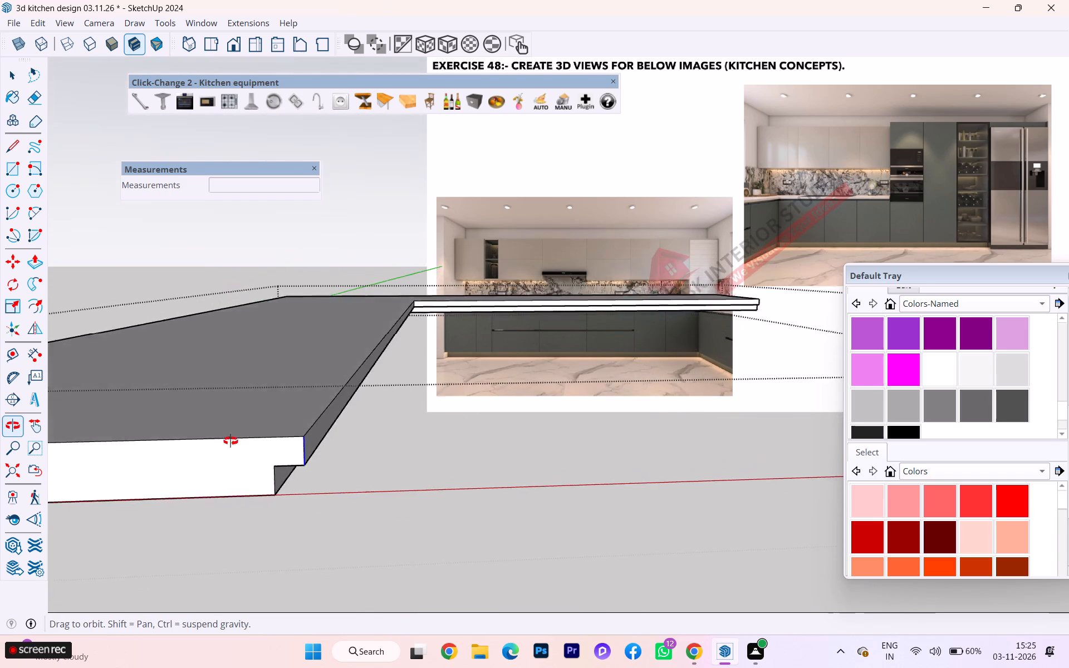
{"action": "middle_click_drag", "start_coordinate": [231, 441], "coordinate": [208, 438]}
{"action": "scroll", "coordinate": [285, 429], "scroll_direction": "up", "scroll_amount": 6}
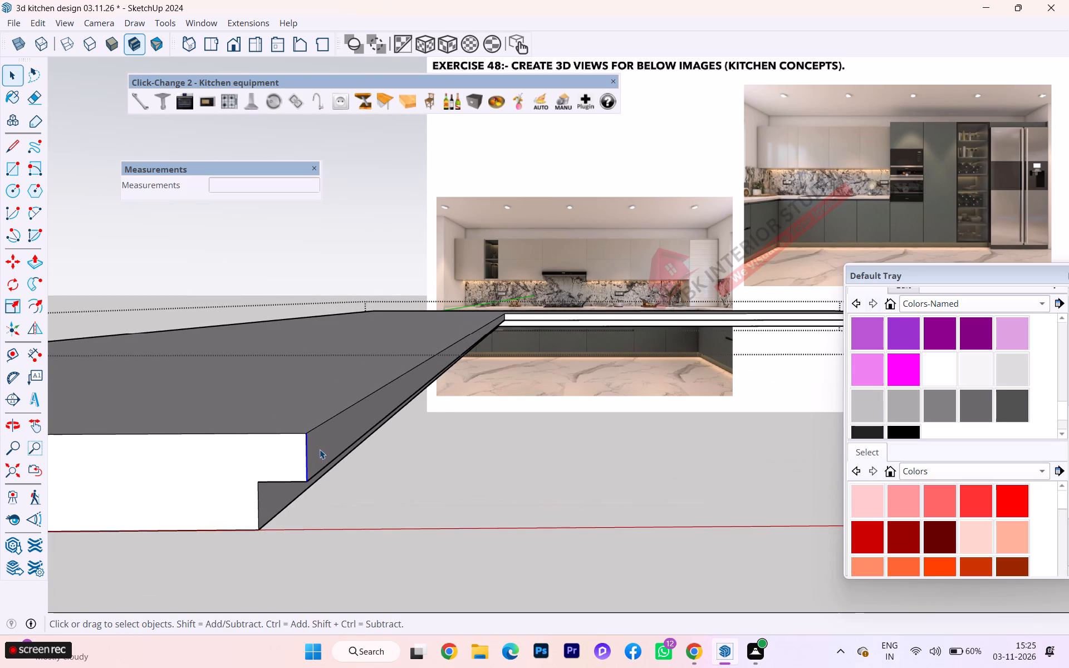
{"action": "key", "text": "a"}
{"action": "scroll", "coordinate": [311, 448], "scroll_direction": "up", "scroll_amount": 7}
{"action": "scroll", "coordinate": [311, 448], "scroll_direction": "down", "scroll_amount": 1}
{"action": "scroll", "coordinate": [311, 448], "scroll_direction": "up", "scroll_amount": 2}
{"action": "left_click", "coordinate": [302, 429]}
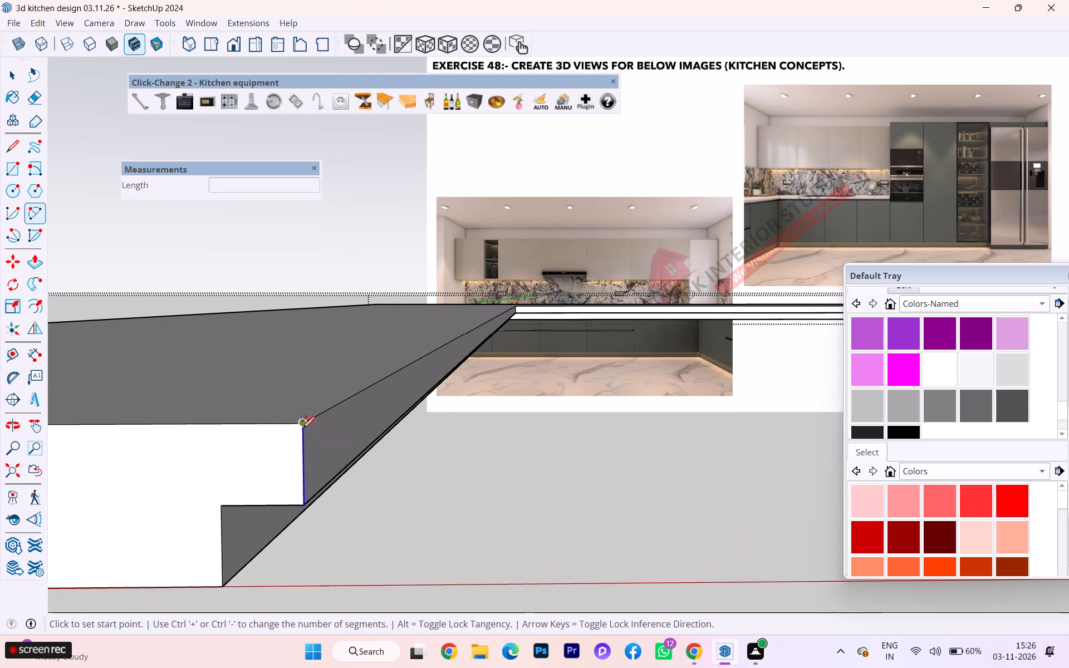
{"action": "left_click", "coordinate": [303, 505]}
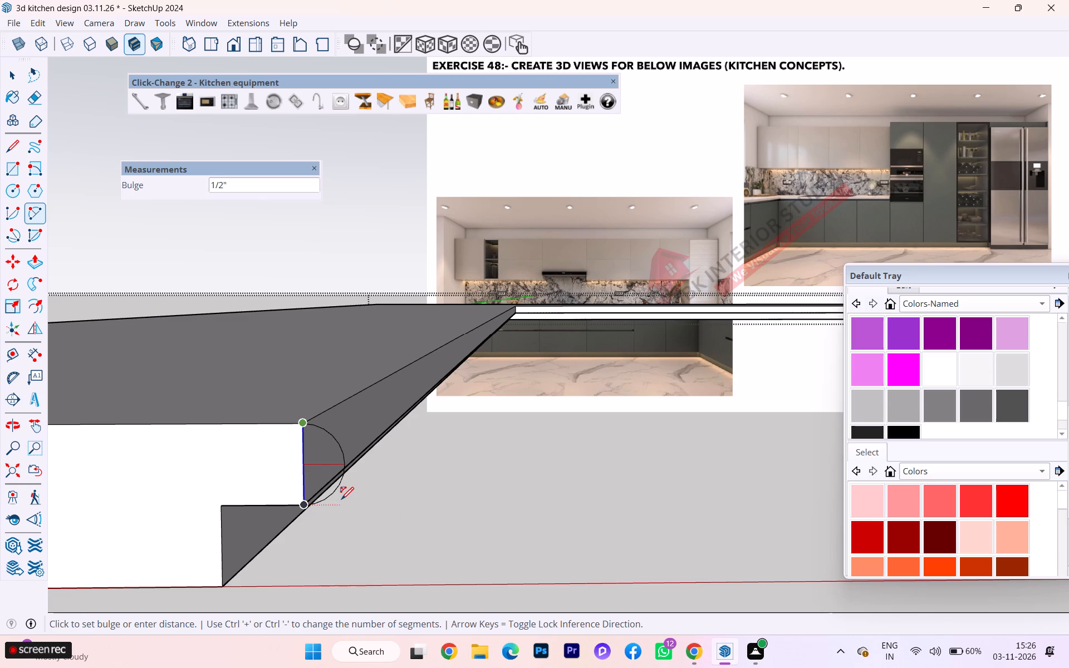
{"action": "key", "text": "Right"}
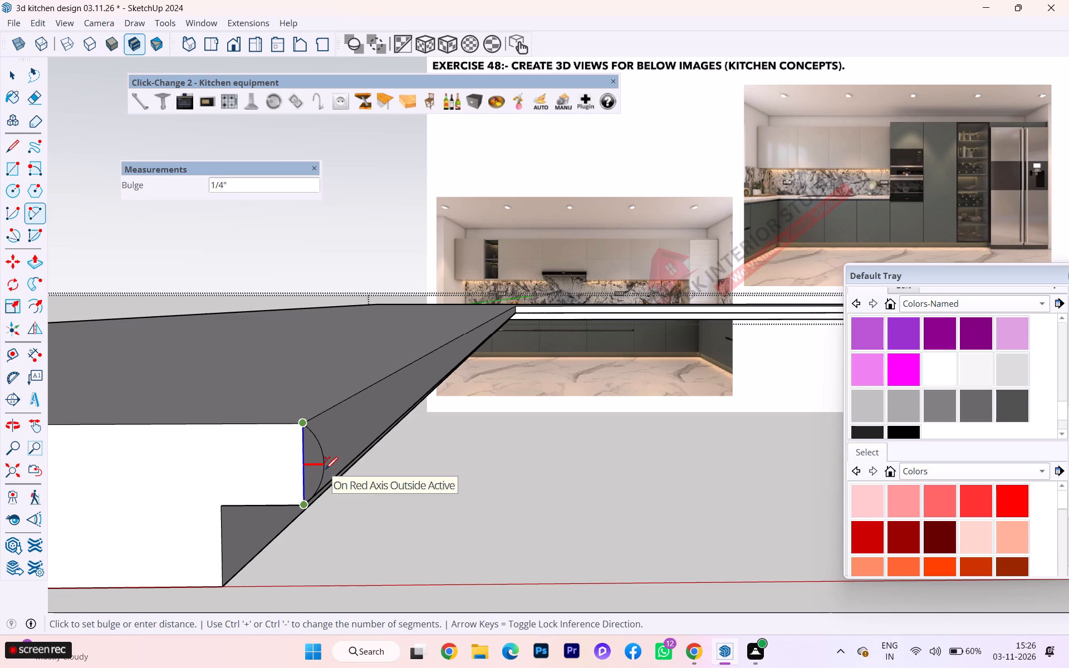
{"action": "left_click", "coordinate": [325, 469]}
{"action": "scroll", "coordinate": [358, 448], "scroll_direction": "down", "scroll_amount": 2}
{"action": "middle_click_drag", "start_coordinate": [353, 451], "coordinate": [279, 482]}
{"action": "key", "text": "space"}
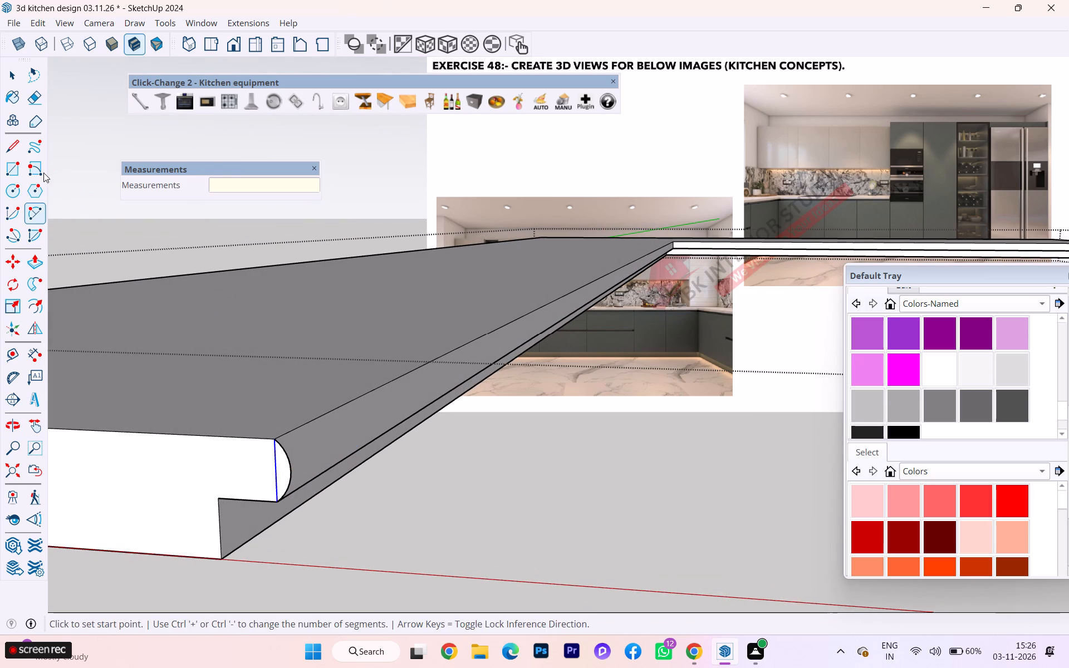
Sweep the arc profile with Follow Me along the upper and lower edges of the front lip on both countertop runs.
{"action": "left_click", "coordinate": [16, 82]}
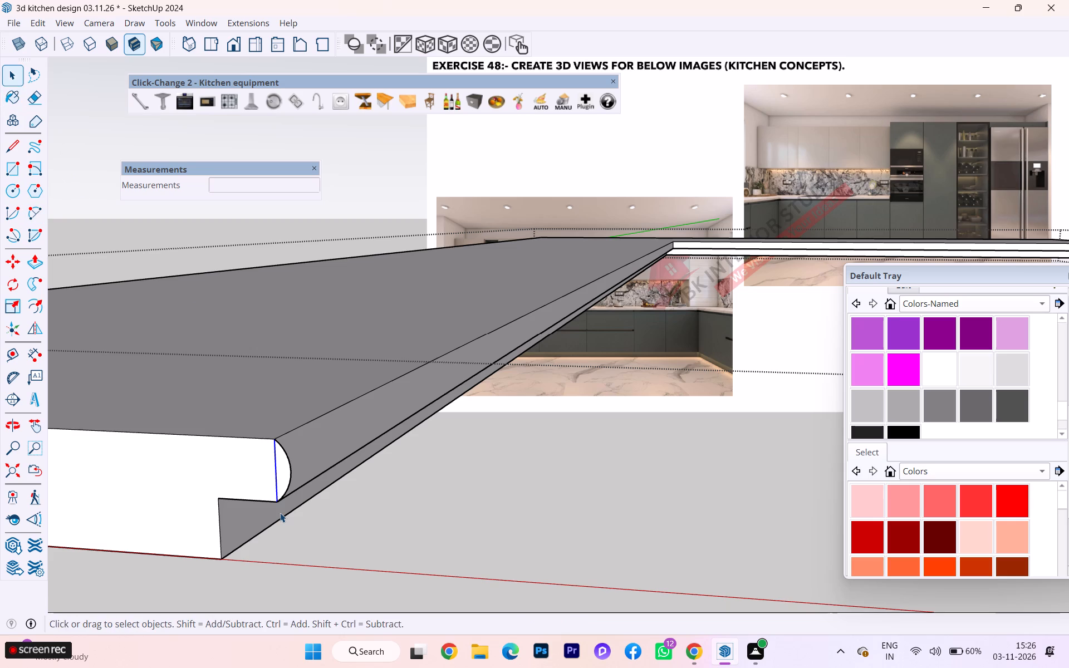
{"action": "left_click", "coordinate": [314, 428], "text": "shift"}
{"action": "left_click", "coordinate": [317, 420], "text": "shift"}
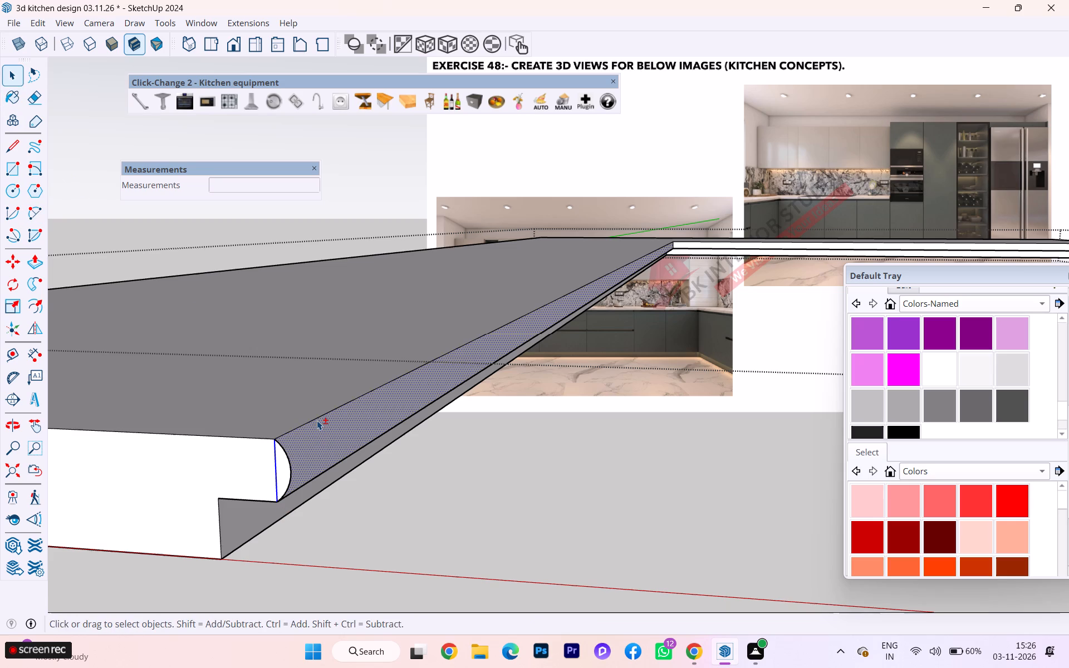
{"action": "scroll", "coordinate": [261, 478], "scroll_direction": "down", "scroll_amount": 5, "text": "shift"}
{"action": "left_click", "coordinate": [283, 471], "text": "ctrl+shift"}
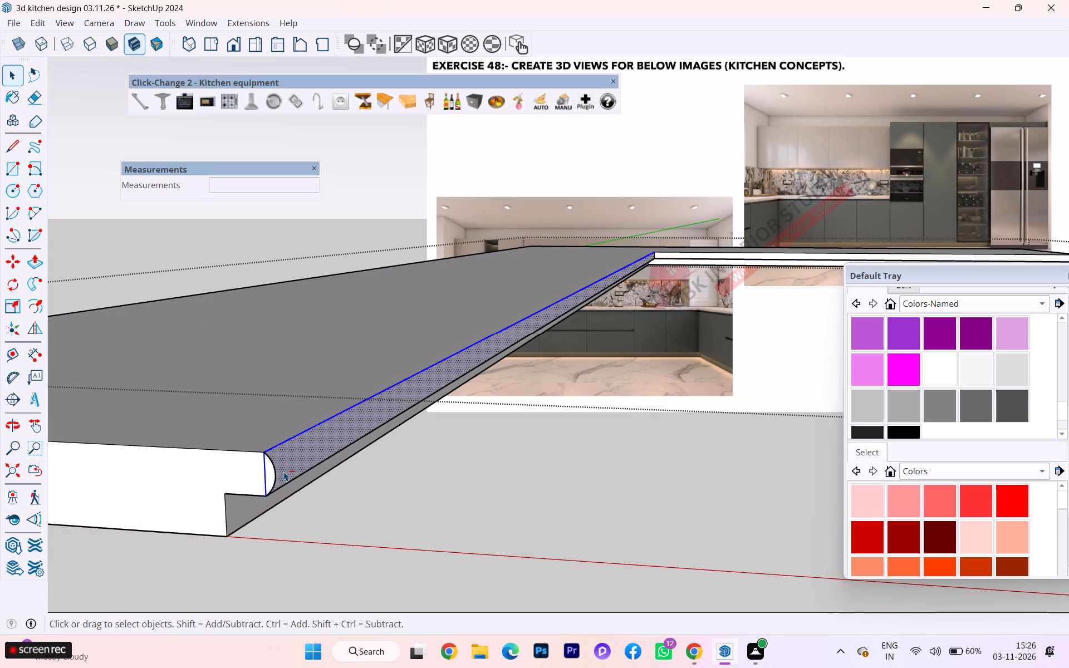
{"action": "scroll", "coordinate": [246, 437], "scroll_direction": "down", "scroll_amount": 2, "text": "shift"}
{"action": "scroll", "coordinate": [236, 438], "scroll_direction": "up", "scroll_amount": 1, "text": "shift"}
{"action": "scroll", "coordinate": [210, 439], "scroll_direction": "down", "scroll_amount": 5, "text": "shift"}
{"action": "scroll", "coordinate": [260, 449], "scroll_direction": "up", "scroll_amount": 4, "text": "shift"}
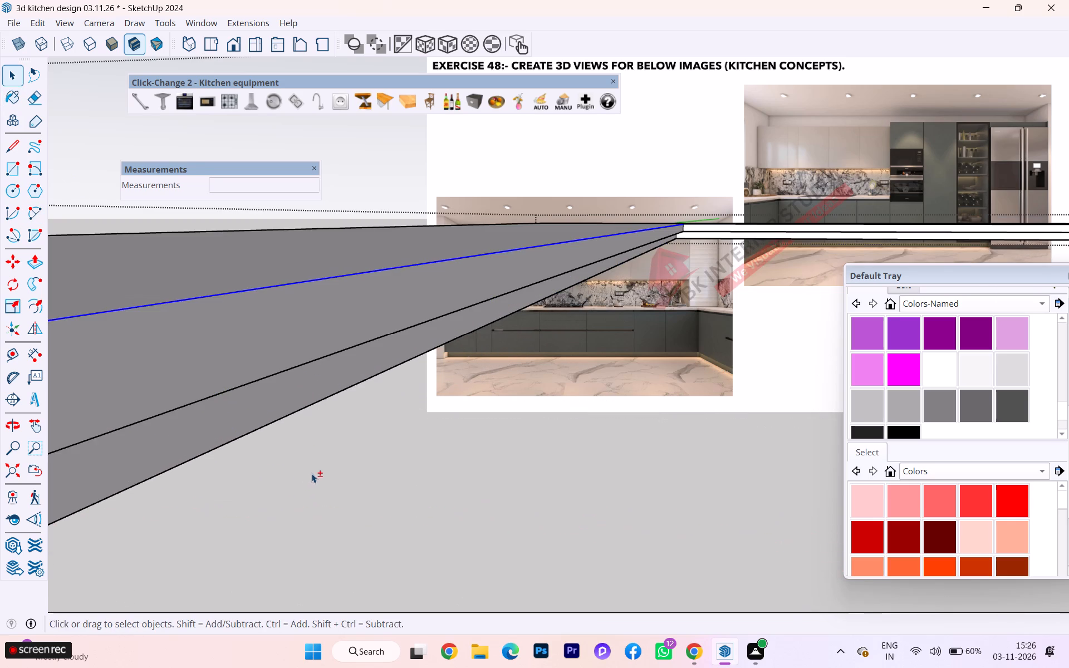
{"action": "scroll", "coordinate": [299, 468], "scroll_direction": "up", "scroll_amount": 4, "text": "shift"}
{"action": "scroll", "coordinate": [300, 468], "scroll_direction": "down", "scroll_amount": 2, "text": "shift"}
{"action": "scroll", "coordinate": [246, 469], "scroll_direction": "down", "scroll_amount": 7, "text": "shift"}
{"action": "scroll", "coordinate": [594, 347], "scroll_direction": "up", "scroll_amount": 5, "text": "shift"}
{"action": "scroll", "coordinate": [587, 273], "scroll_direction": "up", "scroll_amount": 2, "text": "shift"}
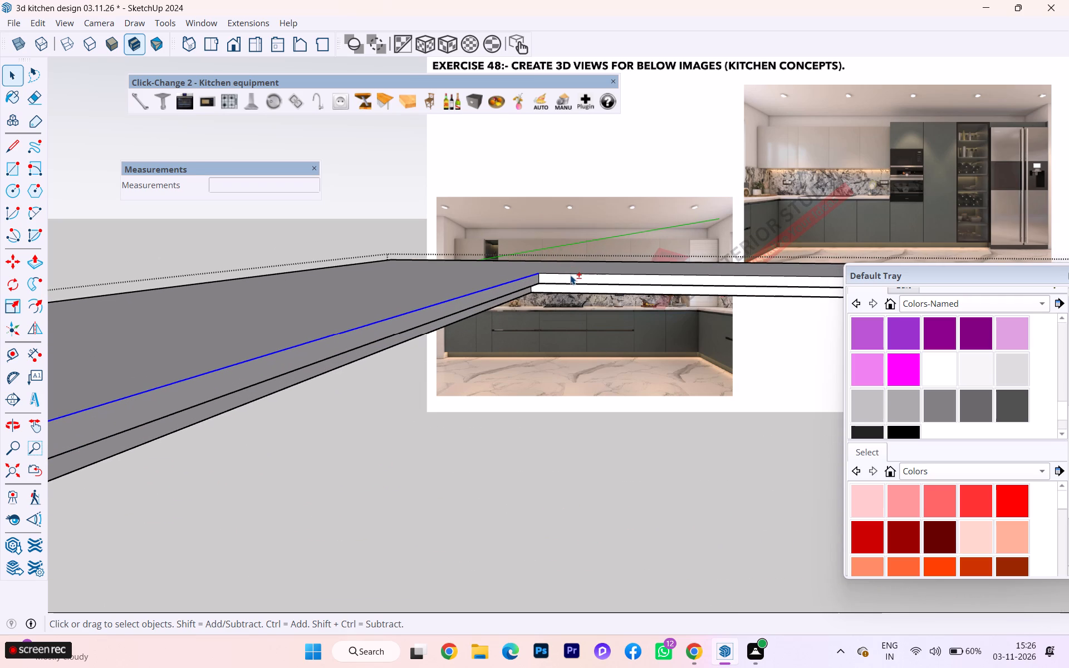
{"action": "left_click", "coordinate": [570, 275], "text": "shift"}
{"action": "scroll", "coordinate": [568, 280], "scroll_direction": "down", "scroll_amount": 7, "text": "shift"}
{"action": "scroll", "coordinate": [612, 298], "scroll_direction": "down", "scroll_amount": 1, "text": "shift"}
{"action": "scroll", "coordinate": [612, 299], "scroll_direction": "up", "scroll_amount": 2, "text": "shift"}
{"action": "scroll", "coordinate": [612, 300], "scroll_direction": "down", "scroll_amount": 2, "text": "shift"}
{"action": "scroll", "coordinate": [612, 303], "scroll_direction": "up", "scroll_amount": 1, "text": "shift"}
{"action": "scroll", "coordinate": [490, 310], "scroll_direction": "down", "scroll_amount": 1, "text": "shift"}
{"action": "scroll", "coordinate": [496, 309], "scroll_direction": "up", "scroll_amount": 2, "text": "shift"}
{"action": "scroll", "coordinate": [499, 308], "scroll_direction": "down", "scroll_amount": 1, "text": "shift"}
{"action": "scroll", "coordinate": [543, 308], "scroll_direction": "up", "scroll_amount": 1, "text": "shift"}
{"action": "scroll", "coordinate": [594, 307], "scroll_direction": "down", "scroll_amount": 2, "text": "shift"}
{"action": "scroll", "coordinate": [602, 307], "scroll_direction": "up", "scroll_amount": 4, "text": "shift"}
{"action": "scroll", "coordinate": [675, 293], "scroll_direction": "down", "scroll_amount": 2, "text": "shift"}
{"action": "scroll", "coordinate": [680, 295], "scroll_direction": "up", "scroll_amount": 3, "text": "shift"}
{"action": "scroll", "coordinate": [681, 295], "scroll_direction": "down", "scroll_amount": 1, "text": "shift"}
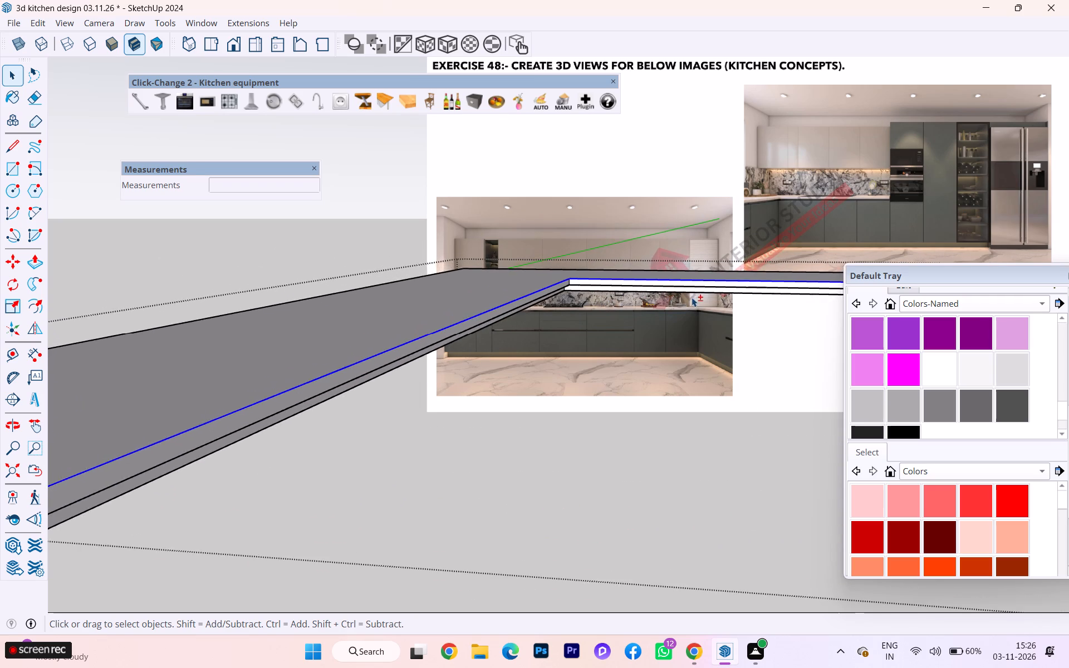
{"action": "scroll", "coordinate": [692, 297], "scroll_direction": "down", "scroll_amount": 4, "text": "shift"}
{"action": "scroll", "coordinate": [461, 386], "scroll_direction": "up", "scroll_amount": 3, "text": "shift"}
{"action": "scroll", "coordinate": [442, 396], "scroll_direction": "down", "scroll_amount": 2, "text": "shift"}
{"action": "scroll", "coordinate": [433, 404], "scroll_direction": "up", "scroll_amount": 2, "text": "shift"}
{"action": "scroll", "coordinate": [351, 400], "scroll_direction": "up", "scroll_amount": 1, "text": "shift"}
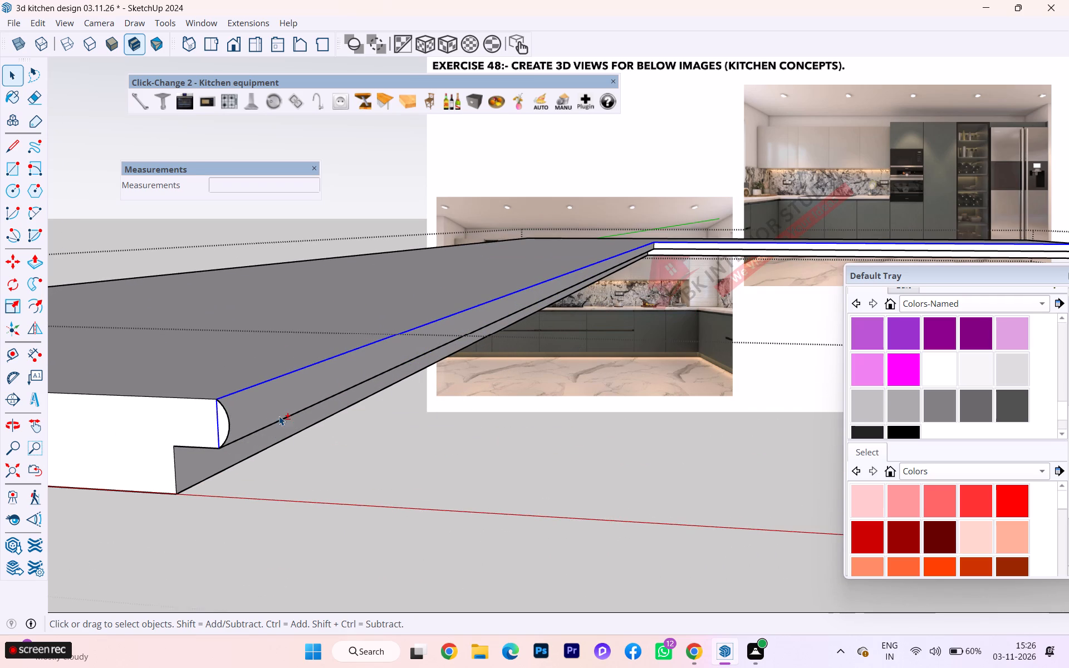
{"action": "left_click", "coordinate": [268, 428], "text": "shift"}
{"action": "scroll", "coordinate": [698, 248], "scroll_direction": "up", "scroll_amount": 1, "text": "shift"}
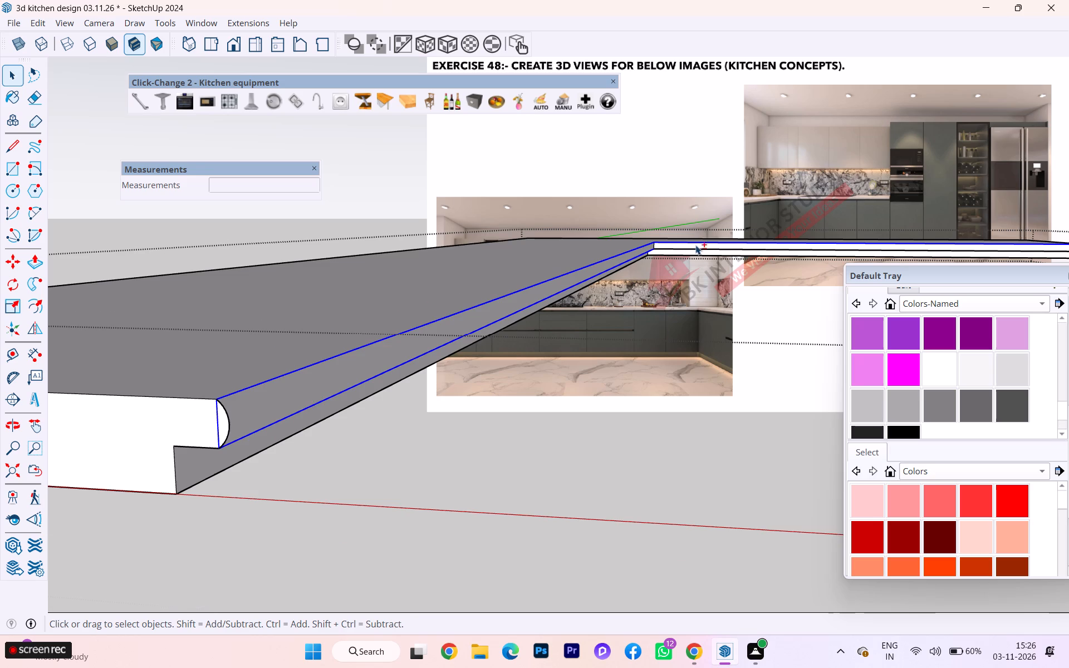
{"action": "scroll", "coordinate": [695, 245], "scroll_direction": "up", "scroll_amount": 5, "text": "shift"}
{"action": "scroll", "coordinate": [678, 253], "scroll_direction": "down", "scroll_amount": 1, "text": "shift"}
{"action": "scroll", "coordinate": [678, 253], "scroll_direction": "up", "scroll_amount": 3, "text": "shift"}
{"action": "left_click", "coordinate": [652, 252], "text": "shift"}
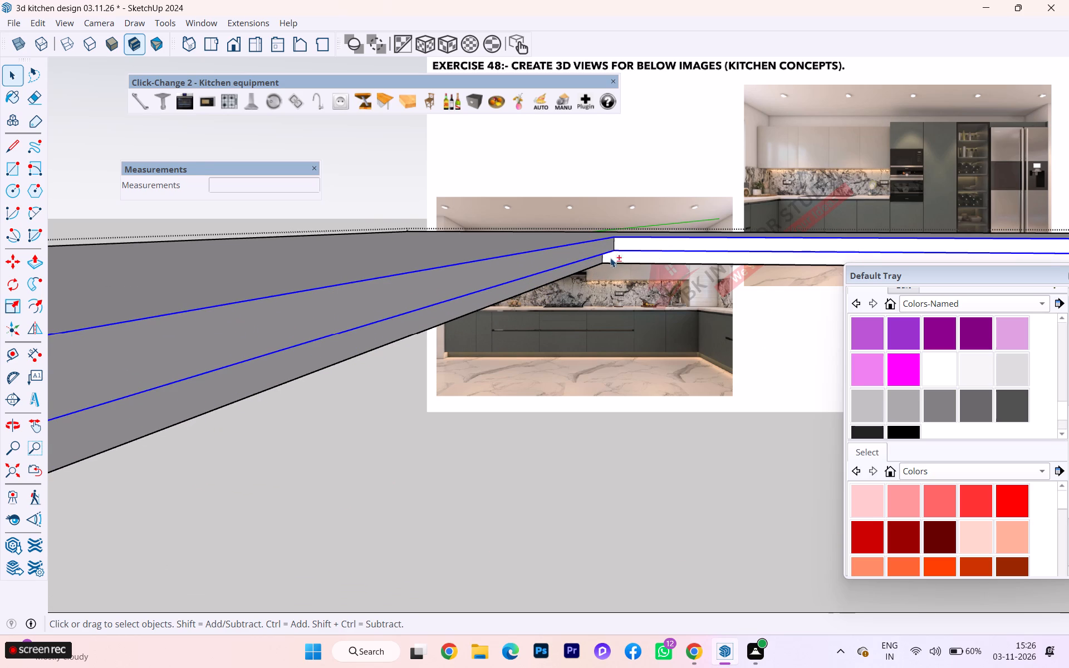
{"action": "scroll", "coordinate": [606, 258], "scroll_direction": "down", "scroll_amount": 2, "text": "shift"}
{"action": "middle_click_drag", "start_coordinate": [587, 259], "coordinate": [575, 230], "text": "shift"}
{"action": "scroll", "coordinate": [580, 239], "scroll_direction": "down", "scroll_amount": 2, "text": "shift"}
{"action": "scroll", "coordinate": [597, 254], "scroll_direction": "up", "scroll_amount": 2, "text": "shift"}
{"action": "scroll", "coordinate": [607, 259], "scroll_direction": "down", "scroll_amount": 2, "text": "shift"}
{"action": "scroll", "coordinate": [641, 266], "scroll_direction": "up", "scroll_amount": 3, "text": "shift"}
{"action": "scroll", "coordinate": [667, 269], "scroll_direction": "down", "scroll_amount": 6, "text": "shift"}
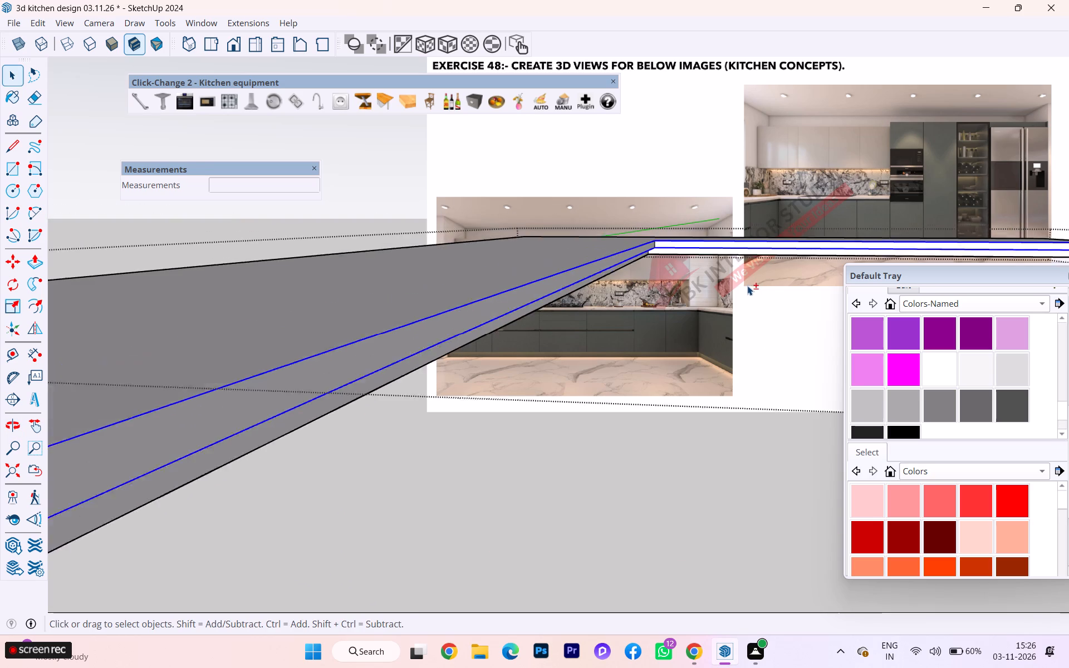
{"action": "scroll", "coordinate": [747, 286], "scroll_direction": "down", "scroll_amount": 1, "text": "shift"}
{"action": "scroll", "coordinate": [747, 286], "scroll_direction": "up", "scroll_amount": 1, "text": "shift"}
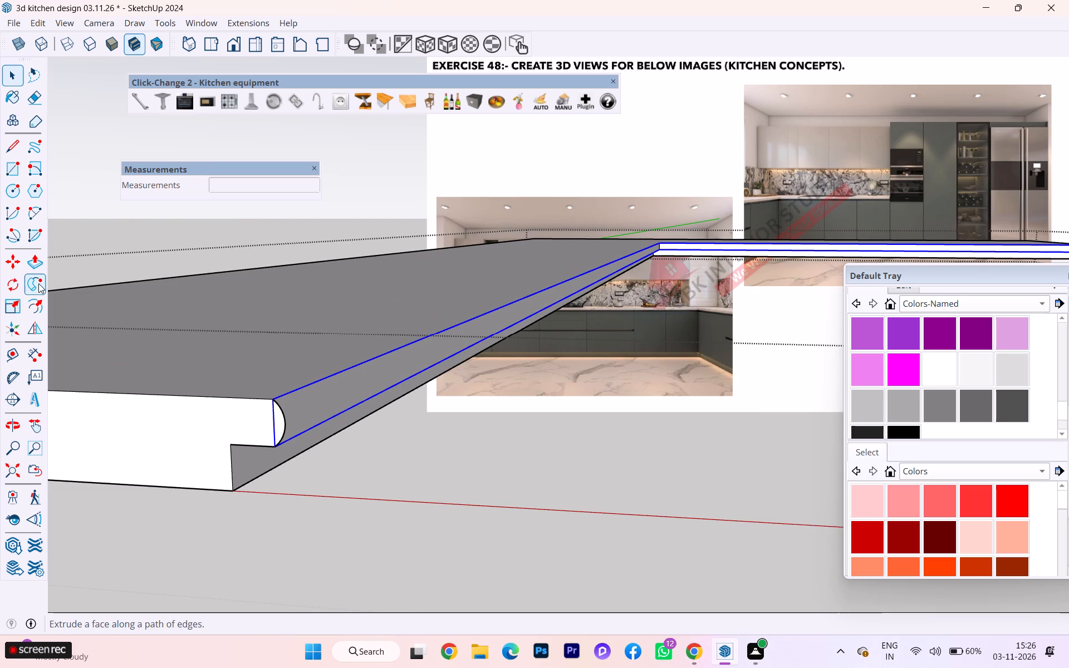
{"action": "left_click", "coordinate": [38, 286]}
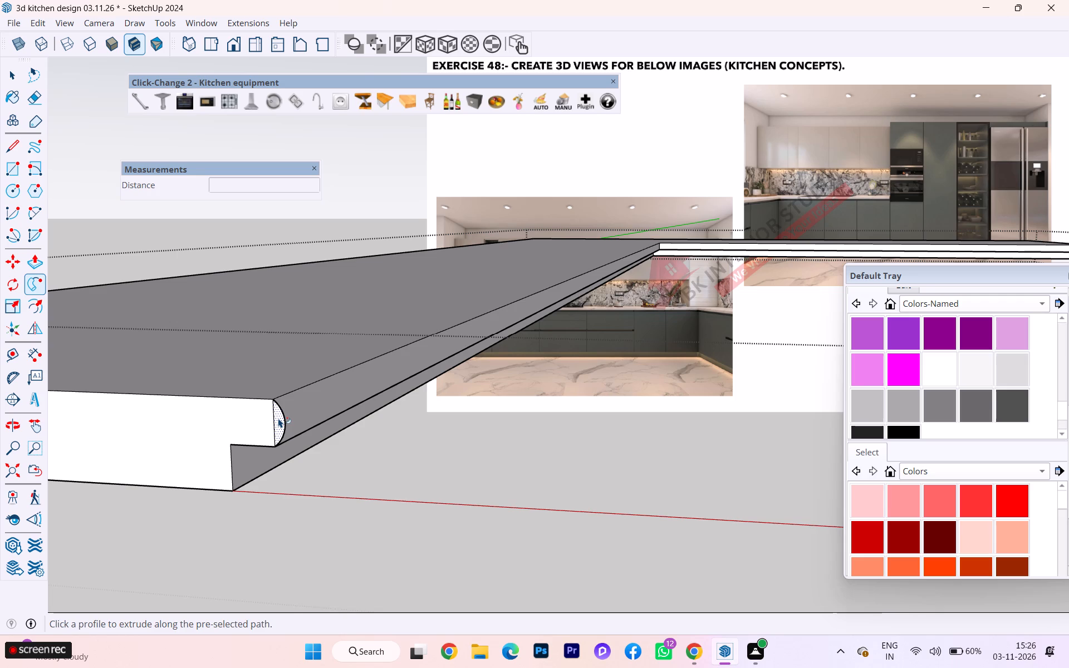
{"action": "left_click", "coordinate": [278, 418]}
{"action": "scroll", "coordinate": [372, 375], "scroll_direction": "down", "scroll_amount": 4}
{"action": "middle_click_drag", "start_coordinate": [545, 350], "coordinate": [396, 386]}
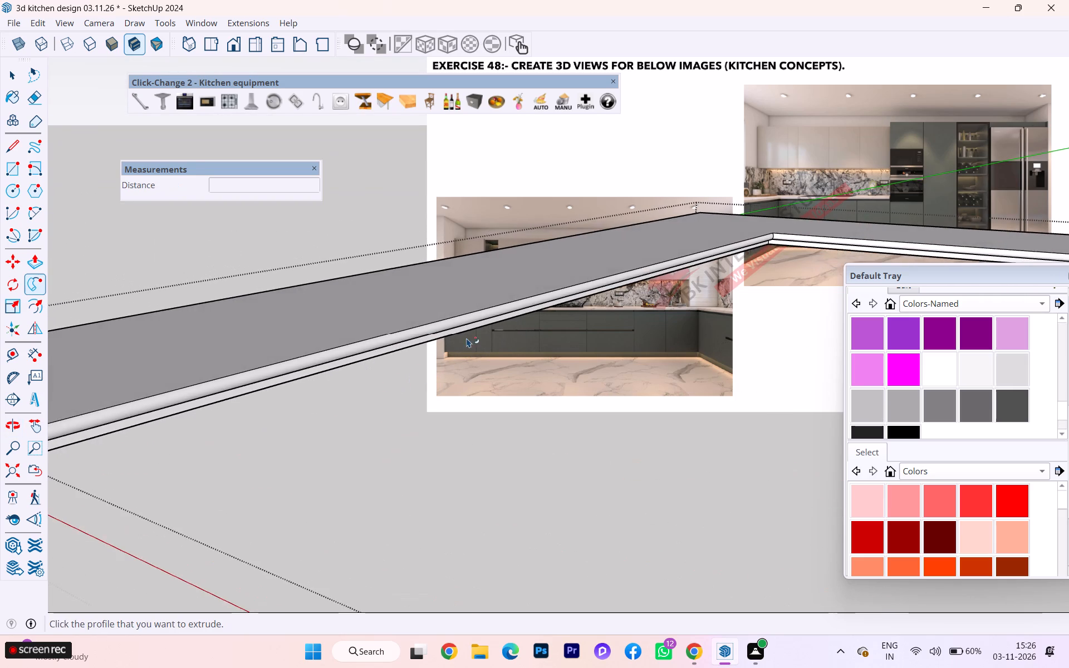
Examine the rounded front edge along both countertop runs, at the inner corner and at the short run's far end.
{"action": "scroll", "coordinate": [467, 338], "scroll_direction": "down", "scroll_amount": 3}
{"action": "scroll", "coordinate": [451, 342], "scroll_direction": "up", "scroll_amount": 3}
{"action": "scroll", "coordinate": [450, 342], "scroll_direction": "down", "scroll_amount": 1}
{"action": "scroll", "coordinate": [835, 267], "scroll_direction": "up", "scroll_amount": 2}
{"action": "scroll", "coordinate": [825, 252], "scroll_direction": "down", "scroll_amount": 3}
{"action": "scroll", "coordinate": [781, 245], "scroll_direction": "up", "scroll_amount": 4}
{"action": "scroll", "coordinate": [739, 248], "scroll_direction": "down", "scroll_amount": 4}
{"action": "scroll", "coordinate": [739, 249], "scroll_direction": "up", "scroll_amount": 1}
{"action": "scroll", "coordinate": [739, 249], "scroll_direction": "down", "scroll_amount": 1}
{"action": "scroll", "coordinate": [739, 249], "scroll_direction": "up", "scroll_amount": 12}
{"action": "scroll", "coordinate": [737, 259], "scroll_direction": "down", "scroll_amount": 7}
{"action": "scroll", "coordinate": [737, 259], "scroll_direction": "up", "scroll_amount": 2}
{"action": "scroll", "coordinate": [737, 259], "scroll_direction": "down", "scroll_amount": 1}
{"action": "scroll", "coordinate": [724, 261], "scroll_direction": "up", "scroll_amount": 14}
{"action": "scroll", "coordinate": [480, 193], "scroll_direction": "down", "scroll_amount": 6}
{"action": "scroll", "coordinate": [424, 181], "scroll_direction": "up", "scroll_amount": 1}
{"action": "scroll", "coordinate": [414, 179], "scroll_direction": "down", "scroll_amount": 4}
{"action": "scroll", "coordinate": [330, 204], "scroll_direction": "up", "scroll_amount": 1}
{"action": "scroll", "coordinate": [328, 206], "scroll_direction": "down", "scroll_amount": 9}
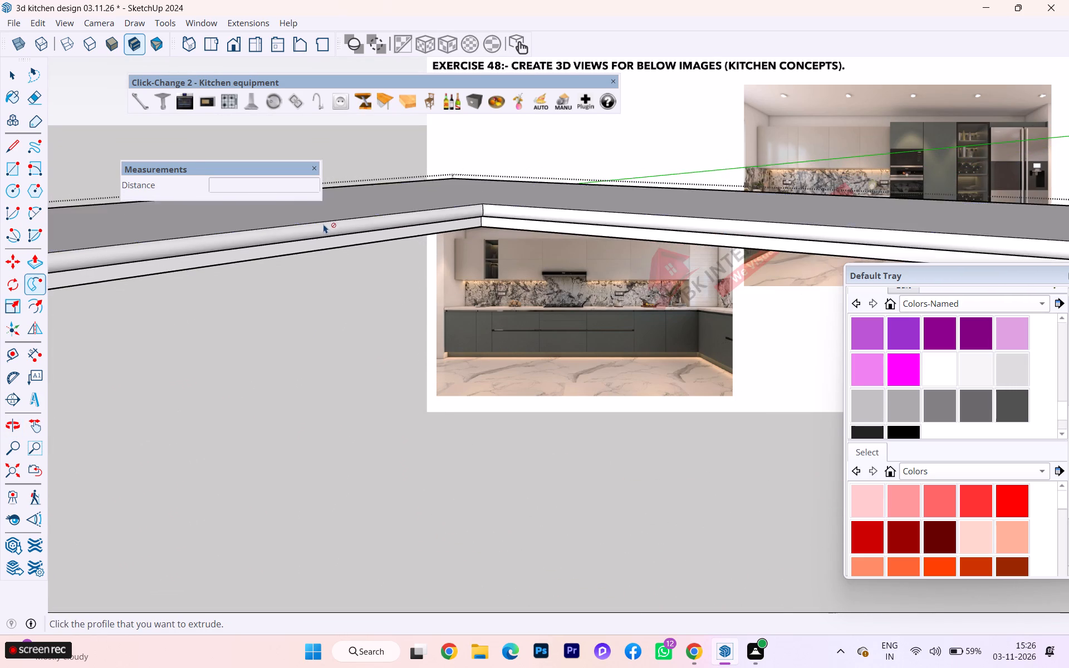
{"action": "scroll", "coordinate": [323, 224], "scroll_direction": "down", "scroll_amount": 5}
{"action": "scroll", "coordinate": [766, 251], "scroll_direction": "up", "scroll_amount": 5}
{"action": "scroll", "coordinate": [863, 243], "scroll_direction": "up", "scroll_amount": 1}
{"action": "scroll", "coordinate": [862, 243], "scroll_direction": "down", "scroll_amount": 1}
{"action": "scroll", "coordinate": [862, 244], "scroll_direction": "up", "scroll_amount": 2}
{"action": "scroll", "coordinate": [860, 246], "scroll_direction": "down", "scroll_amount": 1}
{"action": "scroll", "coordinate": [859, 246], "scroll_direction": "up", "scroll_amount": 3}
{"action": "scroll", "coordinate": [784, 262], "scroll_direction": "up", "scroll_amount": 4}
{"action": "scroll", "coordinate": [784, 262], "scroll_direction": "down", "scroll_amount": 3}
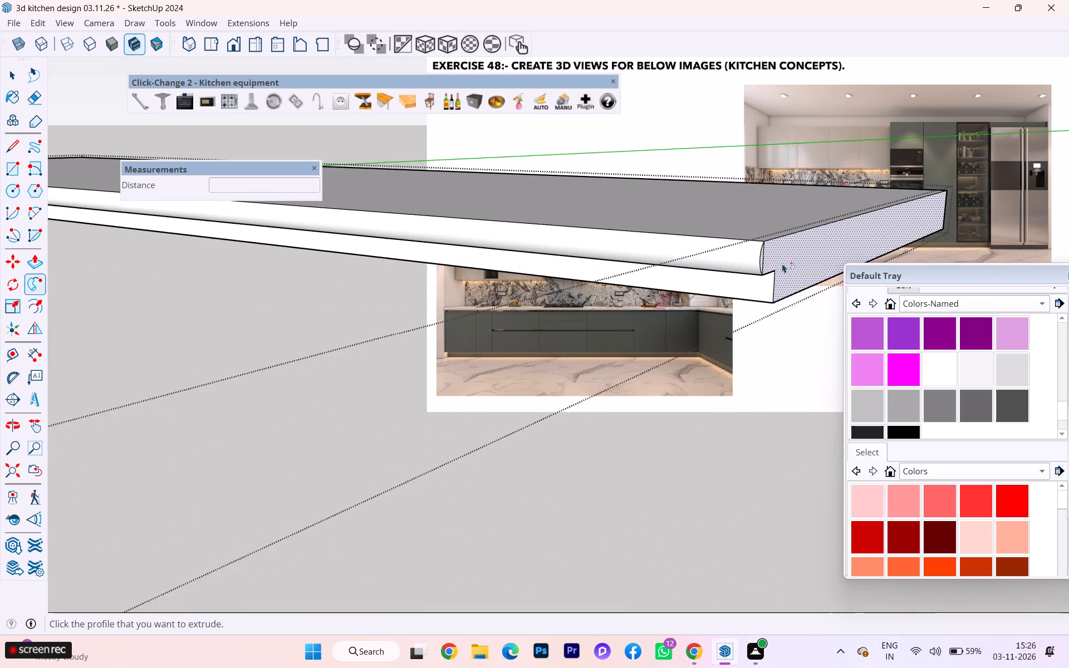
Erase the vertical seam line between the rounded edge profile and the end face at the countertop short run's far end.
{"action": "scroll", "coordinate": [783, 263], "scroll_direction": "up", "scroll_amount": 1}
{"action": "scroll", "coordinate": [762, 262], "scroll_direction": "down", "scroll_amount": 1}
{"action": "scroll", "coordinate": [762, 262], "scroll_direction": "up", "scroll_amount": 9}
{"action": "scroll", "coordinate": [766, 258], "scroll_direction": "down", "scroll_amount": 2}
{"action": "scroll", "coordinate": [766, 258], "scroll_direction": "up", "scroll_amount": 4}
{"action": "key", "text": "e"}
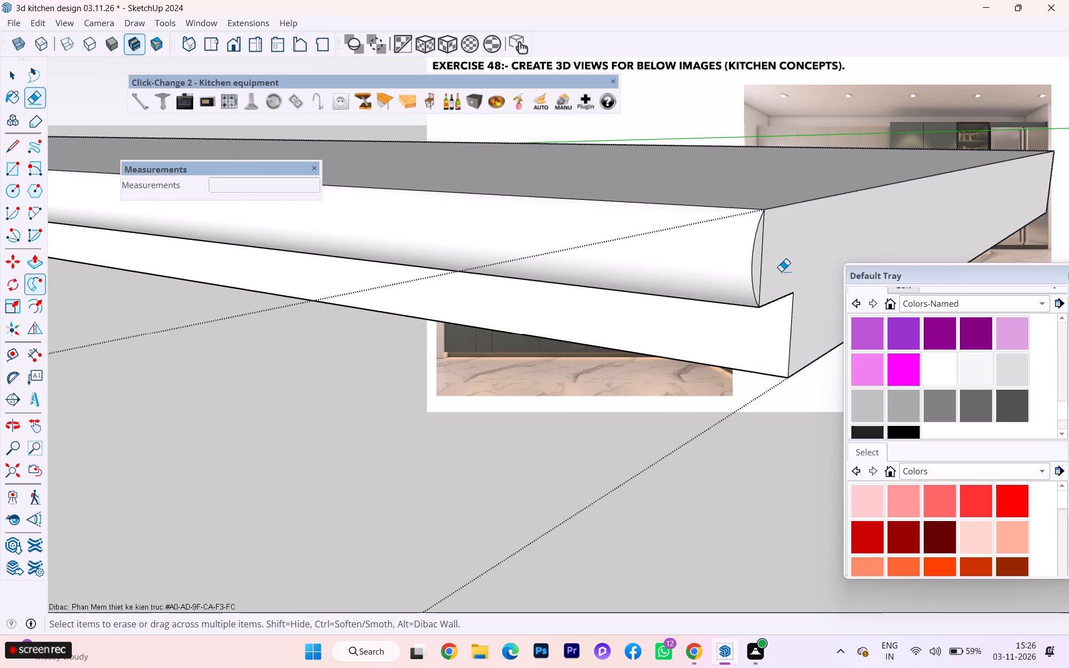
{"action": "left_click", "coordinate": [764, 243]}
{"action": "scroll", "coordinate": [827, 248], "scroll_direction": "up", "scroll_amount": 3}
{"action": "scroll", "coordinate": [830, 248], "scroll_direction": "down", "scroll_amount": 2}
{"action": "scroll", "coordinate": [831, 249], "scroll_direction": "up", "scroll_amount": 2}
{"action": "scroll", "coordinate": [831, 250], "scroll_direction": "down", "scroll_amount": 1}
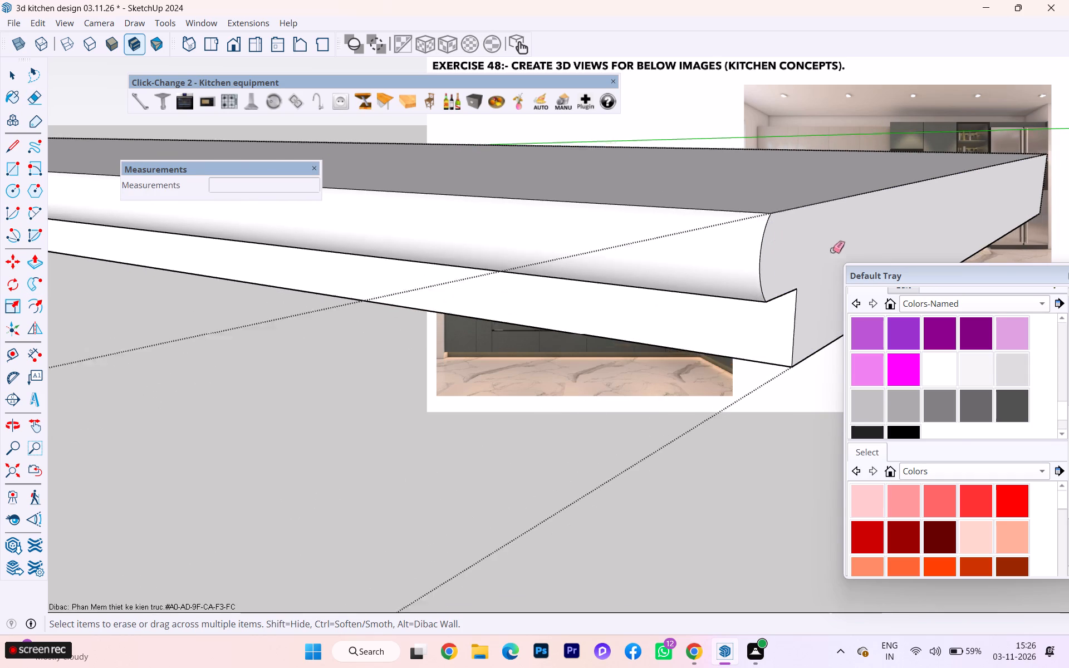
Erase the matching vertical seam line between the rounded profile and the end face at the long run's free end.
{"action": "scroll", "coordinate": [832, 250], "scroll_direction": "down", "scroll_amount": 9}
{"action": "middle_click_drag", "start_coordinate": [852, 247], "coordinate": [416, 237]}
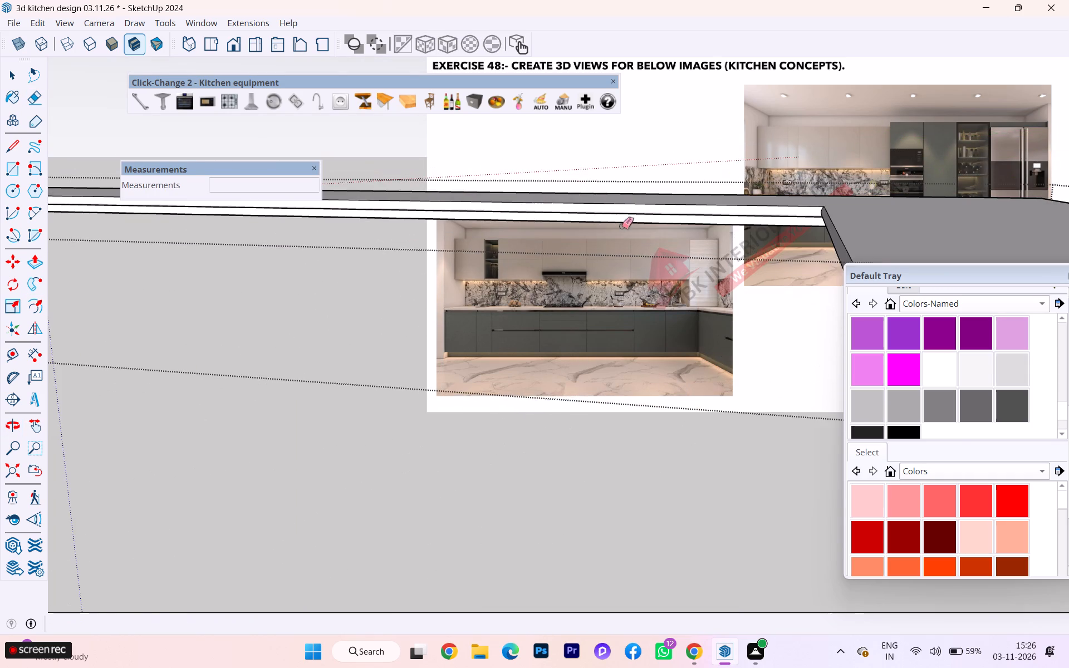
{"action": "scroll", "coordinate": [756, 229], "scroll_direction": "down", "scroll_amount": 2}
{"action": "scroll", "coordinate": [769, 229], "scroll_direction": "up", "scroll_amount": 2}
{"action": "scroll", "coordinate": [769, 229], "scroll_direction": "down", "scroll_amount": 1}
{"action": "scroll", "coordinate": [645, 233], "scroll_direction": "down", "scroll_amount": 2}
{"action": "scroll", "coordinate": [645, 233], "scroll_direction": "up", "scroll_amount": 2}
{"action": "scroll", "coordinate": [645, 233], "scroll_direction": "down", "scroll_amount": 2}
{"action": "scroll", "coordinate": [644, 234], "scroll_direction": "up", "scroll_amount": 3}
{"action": "scroll", "coordinate": [829, 301], "scroll_direction": "up", "scroll_amount": 5}
{"action": "scroll", "coordinate": [821, 295], "scroll_direction": "down", "scroll_amount": 3}
{"action": "scroll", "coordinate": [785, 298], "scroll_direction": "up", "scroll_amount": 2}
{"action": "scroll", "coordinate": [782, 298], "scroll_direction": "down", "scroll_amount": 1}
{"action": "scroll", "coordinate": [774, 298], "scroll_direction": "up", "scroll_amount": 1}
{"action": "scroll", "coordinate": [772, 298], "scroll_direction": "down", "scroll_amount": 1}
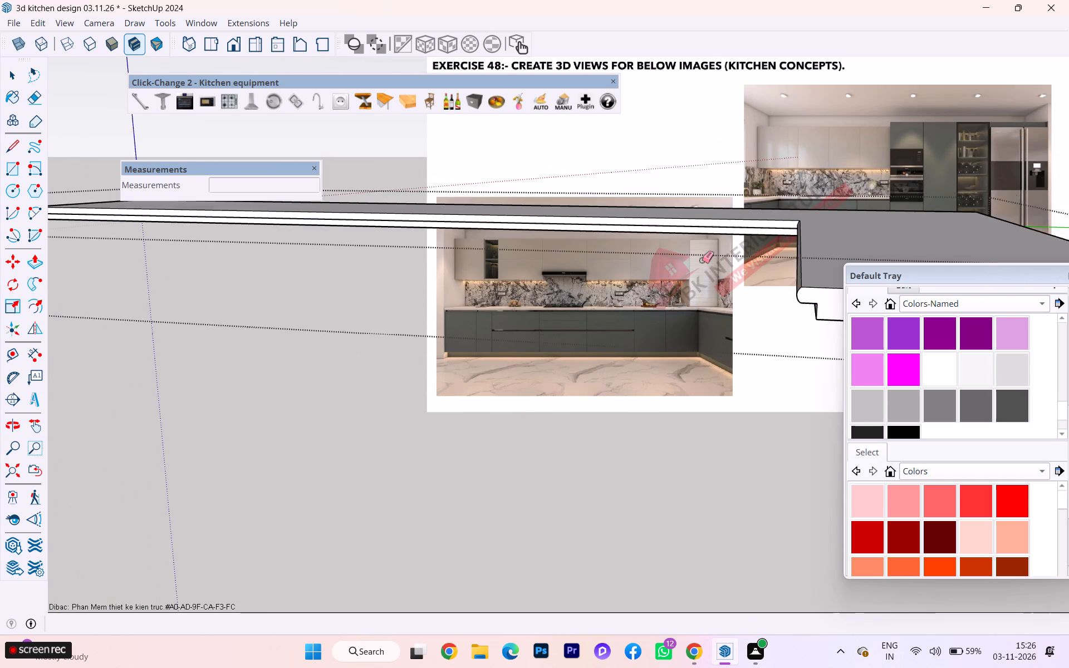
{"action": "scroll", "coordinate": [702, 260], "scroll_direction": "down", "scroll_amount": 1}
{"action": "scroll", "coordinate": [739, 259], "scroll_direction": "up", "scroll_amount": 2}
{"action": "scroll", "coordinate": [850, 248], "scroll_direction": "down", "scroll_amount": 3}
{"action": "middle_click_drag", "start_coordinate": [810, 237], "coordinate": [1068, 212]}
{"action": "scroll", "coordinate": [813, 218], "scroll_direction": "down", "scroll_amount": 5}
{"action": "scroll", "coordinate": [744, 237], "scroll_direction": "up", "scroll_amount": 1}
{"action": "scroll", "coordinate": [739, 238], "scroll_direction": "down", "scroll_amount": 8}
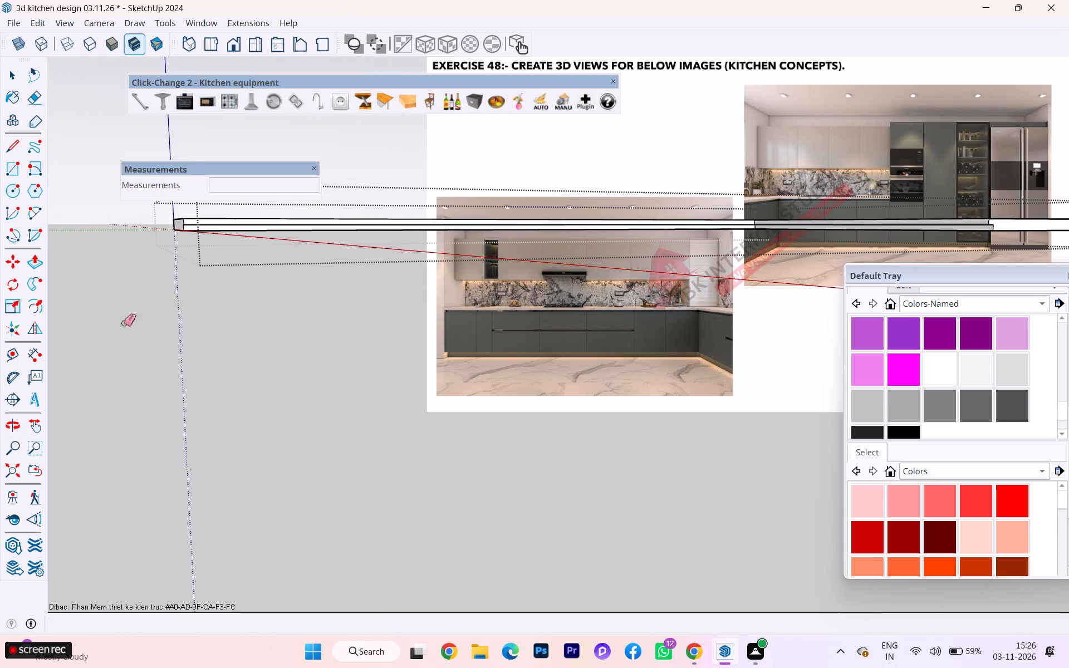
{"action": "left_click", "coordinate": [13, 477]}
{"action": "scroll", "coordinate": [302, 361], "scroll_direction": "down", "scroll_amount": 1}
{"action": "middle_click_drag", "start_coordinate": [419, 370], "coordinate": [536, 374]}
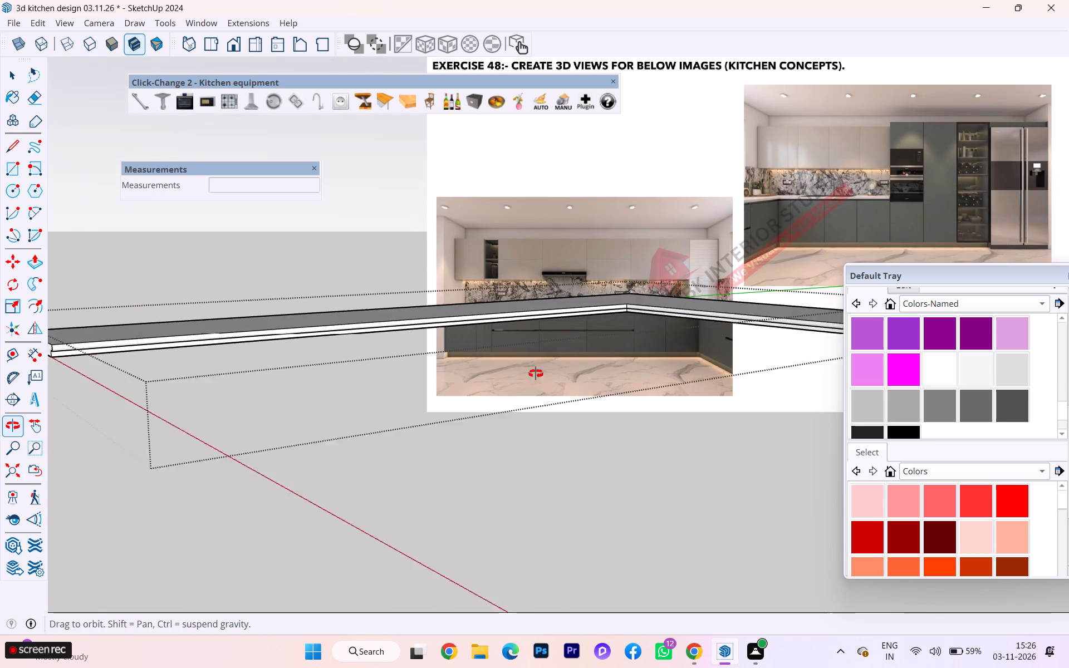
{"action": "middle_click_drag", "start_coordinate": [536, 374], "coordinate": [817, 405]}
{"action": "scroll", "coordinate": [329, 479], "scroll_direction": "up", "scroll_amount": 1}
{"action": "scroll", "coordinate": [326, 480], "scroll_direction": "down", "scroll_amount": 1}
{"action": "scroll", "coordinate": [303, 482], "scroll_direction": "up", "scroll_amount": 11}
{"action": "scroll", "coordinate": [208, 504], "scroll_direction": "down", "scroll_amount": 2}
{"action": "scroll", "coordinate": [209, 501], "scroll_direction": "up", "scroll_amount": 3}
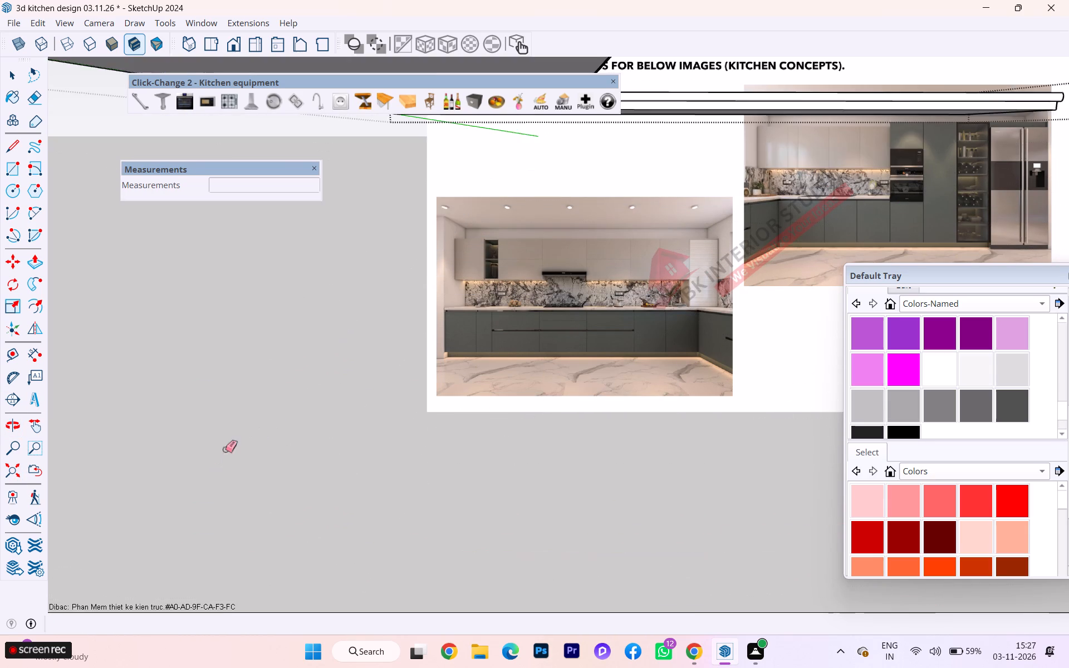
{"action": "scroll", "coordinate": [239, 425], "scroll_direction": "down", "scroll_amount": 8}
{"action": "scroll", "coordinate": [248, 397], "scroll_direction": "up", "scroll_amount": 8}
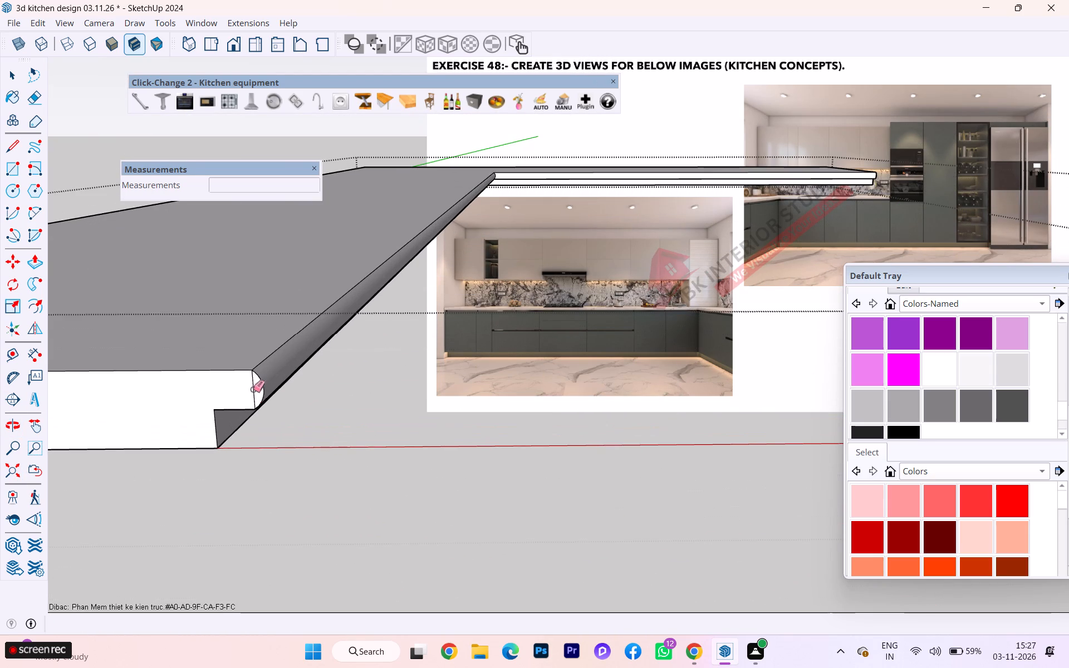
{"action": "left_click", "coordinate": [253, 389], "text": "shift"}
Finish editing the countertop and close its group to return to the full kitchen model.
{"action": "scroll", "coordinate": [369, 352], "scroll_direction": "down", "scroll_amount": 1}
{"action": "scroll", "coordinate": [377, 351], "scroll_direction": "up", "scroll_amount": 1}
{"action": "scroll", "coordinate": [383, 351], "scroll_direction": "down", "scroll_amount": 2}
{"action": "scroll", "coordinate": [385, 351], "scroll_direction": "up", "scroll_amount": 2}
{"action": "scroll", "coordinate": [385, 351], "scroll_direction": "down", "scroll_amount": 2}
{"action": "middle_click_drag", "start_coordinate": [370, 361], "coordinate": [262, 375]}
{"action": "scroll", "coordinate": [261, 376], "scroll_direction": "down", "scroll_amount": 1}
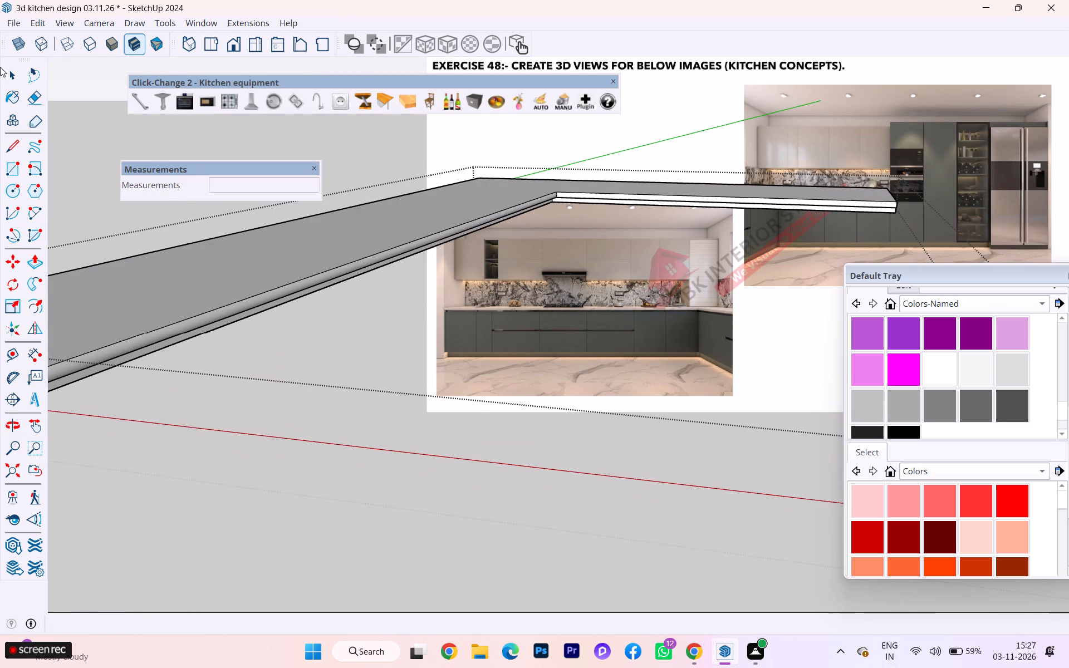
{"action": "left_click", "coordinate": [21, 76]}
{"action": "left_click", "coordinate": [439, 466]}
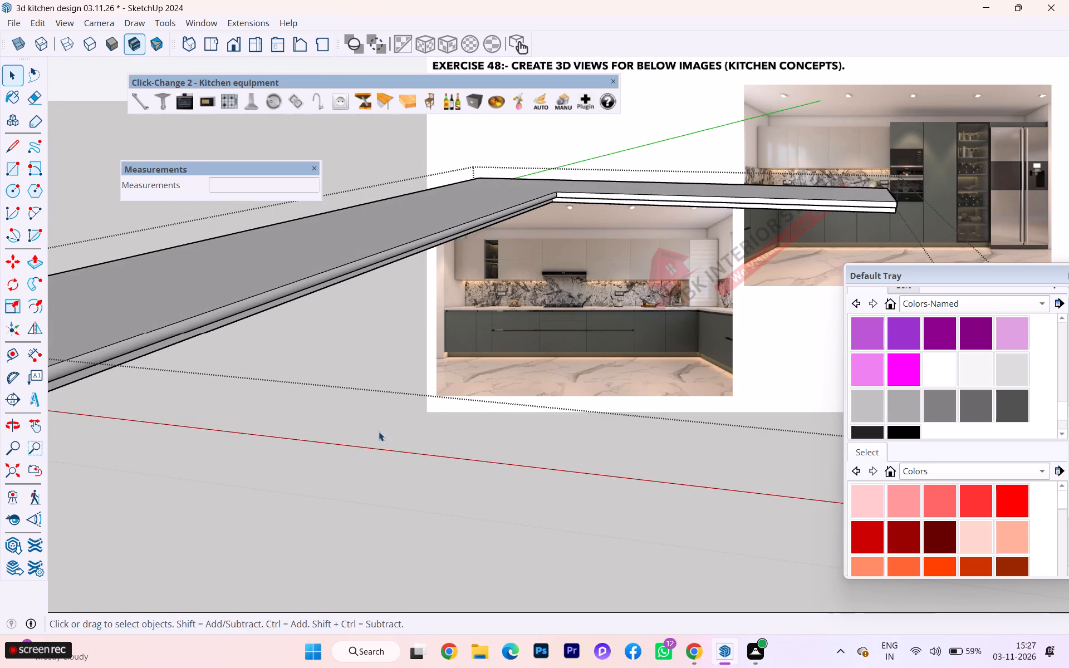
{"action": "scroll", "coordinate": [383, 428], "scroll_direction": "down", "scroll_amount": 1}
{"action": "scroll", "coordinate": [384, 428], "scroll_direction": "up", "scroll_amount": 1}
{"action": "scroll", "coordinate": [384, 427], "scroll_direction": "down", "scroll_amount": 2}
{"action": "scroll", "coordinate": [388, 425], "scroll_direction": "up", "scroll_amount": 2}
{"action": "double_click", "coordinate": [369, 464]}
{"action": "scroll", "coordinate": [512, 432], "scroll_direction": "down", "scroll_amount": 5}
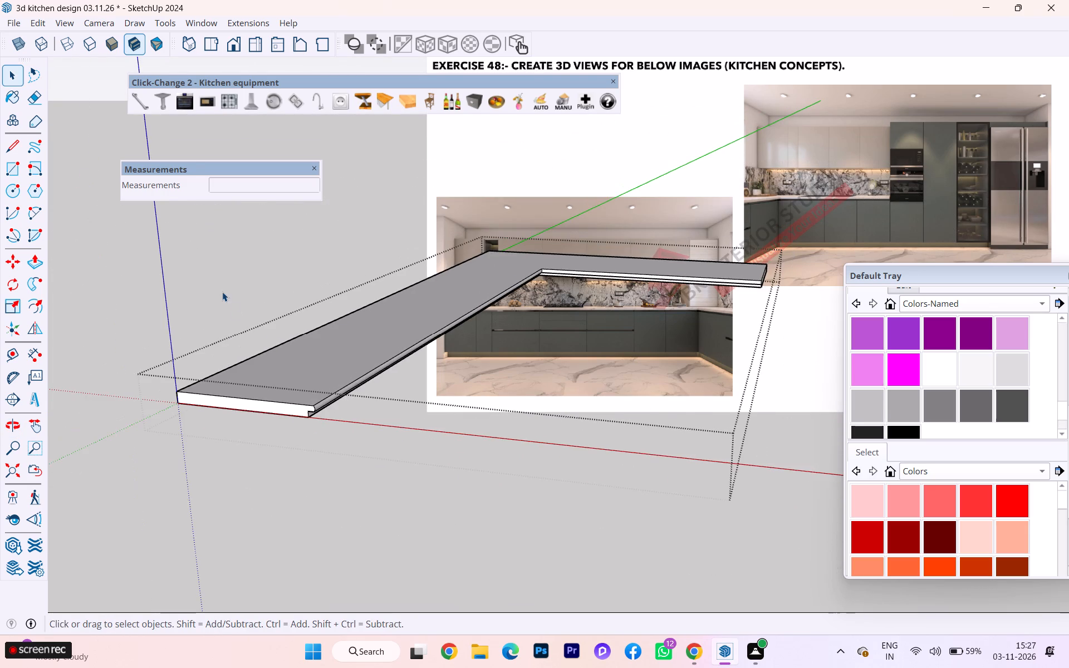
{"action": "left_click", "coordinate": [222, 292]}
Examine the countertop's rounded edge above the base cabinets, from the long run's free end towards the inner corner.
{"action": "scroll", "coordinate": [430, 381], "scroll_direction": "up", "scroll_amount": 2}
{"action": "scroll", "coordinate": [433, 382], "scroll_direction": "down", "scroll_amount": 1}
{"action": "scroll", "coordinate": [433, 384], "scroll_direction": "up", "scroll_amount": 1}
{"action": "scroll", "coordinate": [267, 399], "scroll_direction": "up", "scroll_amount": 10}
{"action": "scroll", "coordinate": [268, 399], "scroll_direction": "down", "scroll_amount": 1}
{"action": "scroll", "coordinate": [269, 399], "scroll_direction": "up", "scroll_amount": 2}
{"action": "scroll", "coordinate": [349, 434], "scroll_direction": "up", "scroll_amount": 1}
{"action": "scroll", "coordinate": [349, 434], "scroll_direction": "down", "scroll_amount": 7}
{"action": "scroll", "coordinate": [349, 434], "scroll_direction": "up", "scroll_amount": 9}
{"action": "scroll", "coordinate": [316, 433], "scroll_direction": "down", "scroll_amount": 2}
{"action": "scroll", "coordinate": [316, 433], "scroll_direction": "up", "scroll_amount": 1}
{"action": "scroll", "coordinate": [316, 433], "scroll_direction": "down", "scroll_amount": 4}
{"action": "scroll", "coordinate": [316, 433], "scroll_direction": "up", "scroll_amount": 3}
{"action": "scroll", "coordinate": [311, 414], "scroll_direction": "down", "scroll_amount": 1}
{"action": "middle_click_drag", "start_coordinate": [307, 404], "coordinate": [144, 264]}
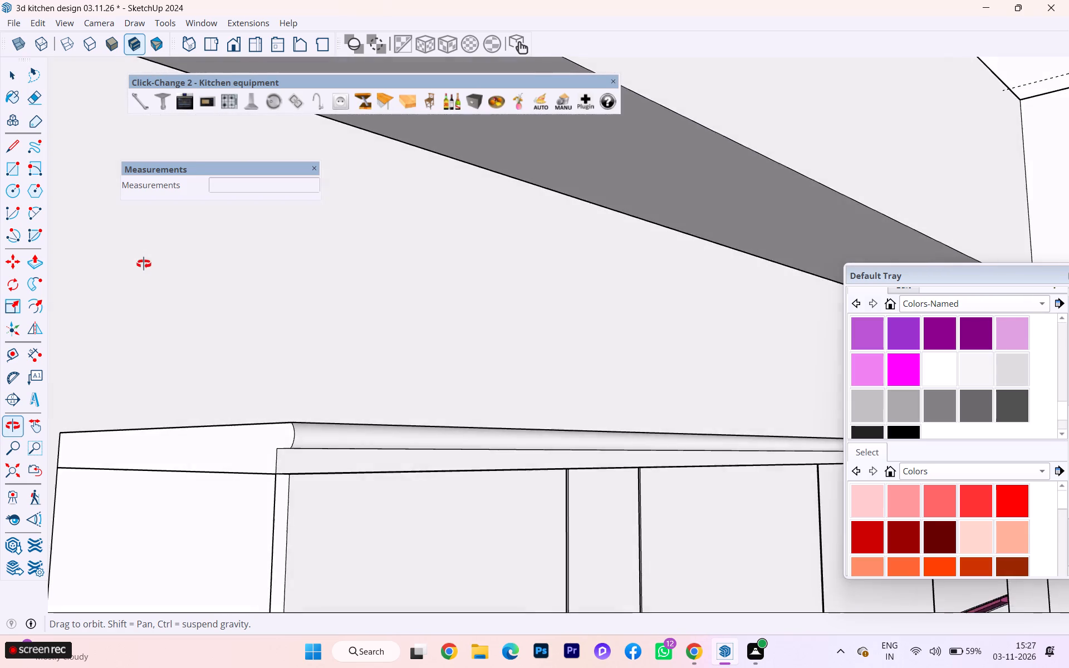
{"action": "middle_click_drag", "start_coordinate": [144, 264], "coordinate": [507, 365]}
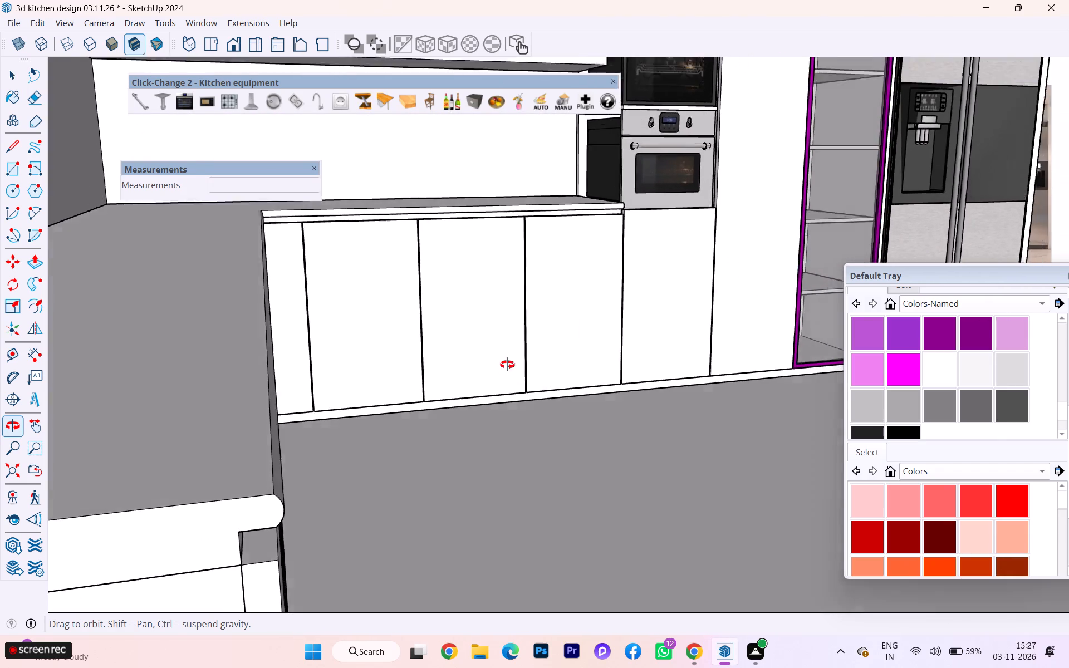
{"action": "middle_click_drag", "start_coordinate": [507, 365], "coordinate": [428, 313]}
{"action": "scroll", "coordinate": [265, 387], "scroll_direction": "down", "scroll_amount": 2}
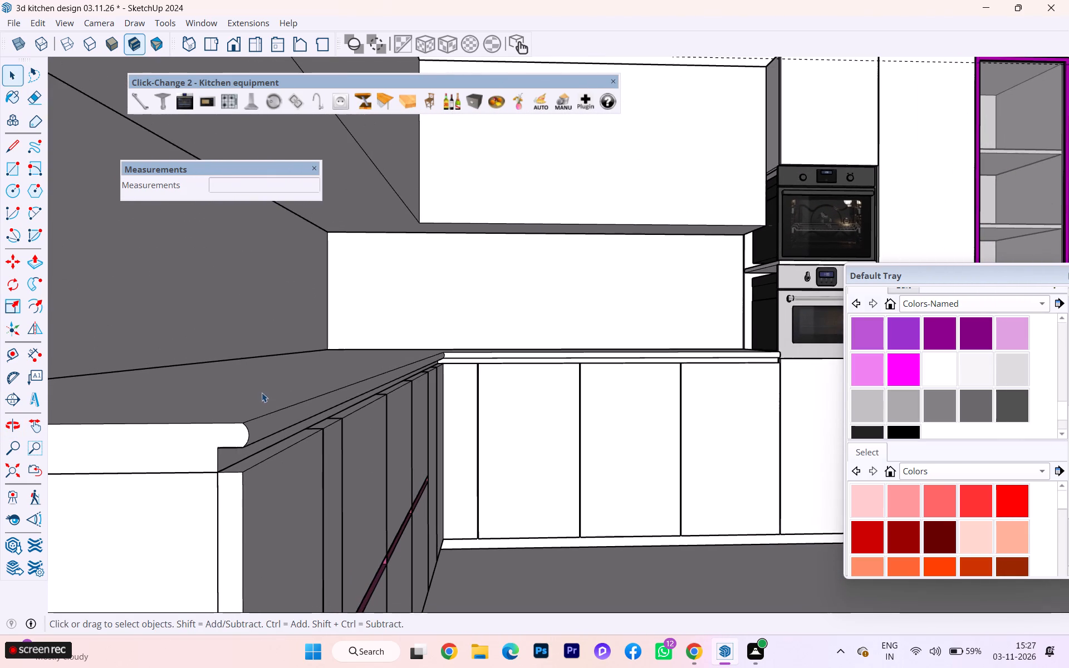
{"action": "scroll", "coordinate": [292, 446], "scroll_direction": "down", "scroll_amount": 2}
{"action": "scroll", "coordinate": [295, 439], "scroll_direction": "up", "scroll_amount": 4}
{"action": "scroll", "coordinate": [295, 439], "scroll_direction": "down", "scroll_amount": 1}
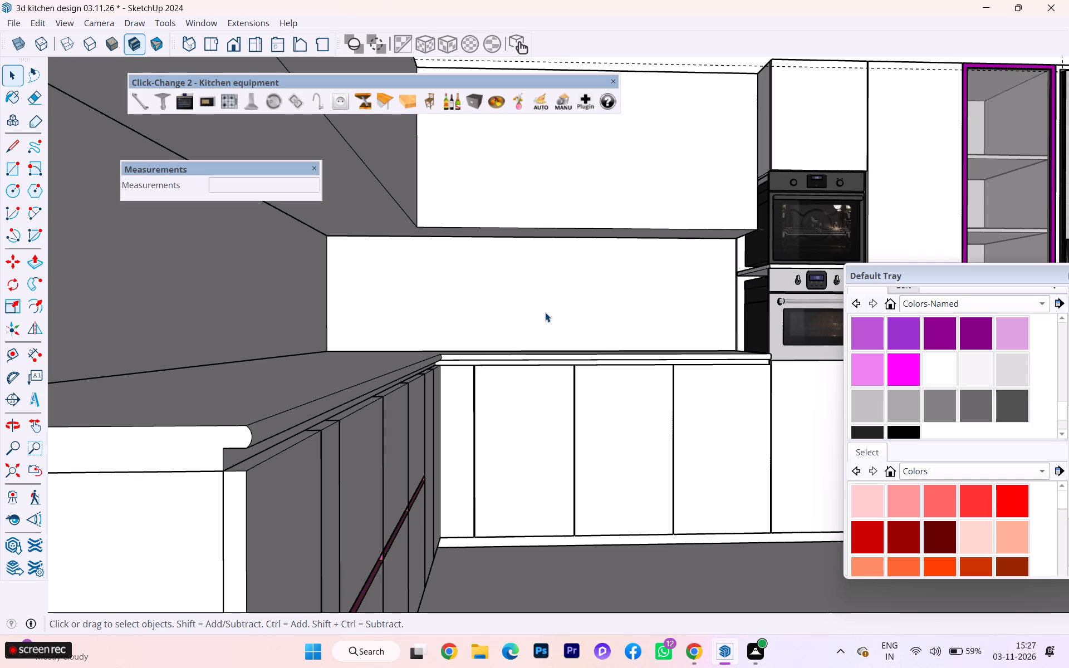
{"action": "scroll", "coordinate": [273, 278], "scroll_direction": "down", "scroll_amount": 4}
{"action": "scroll", "coordinate": [356, 343], "scroll_direction": "down", "scroll_amount": 3}
{"action": "scroll", "coordinate": [375, 343], "scroll_direction": "up", "scroll_amount": 1}
{"action": "scroll", "coordinate": [378, 345], "scroll_direction": "down", "scroll_amount": 3}
{"action": "scroll", "coordinate": [447, 371], "scroll_direction": "down", "scroll_amount": 1}
Open the L-shaped wall cabinet group, examine both runs against the reference images, and close the group.
{"action": "middle_click_drag", "start_coordinate": [445, 372], "coordinate": [224, 468]}
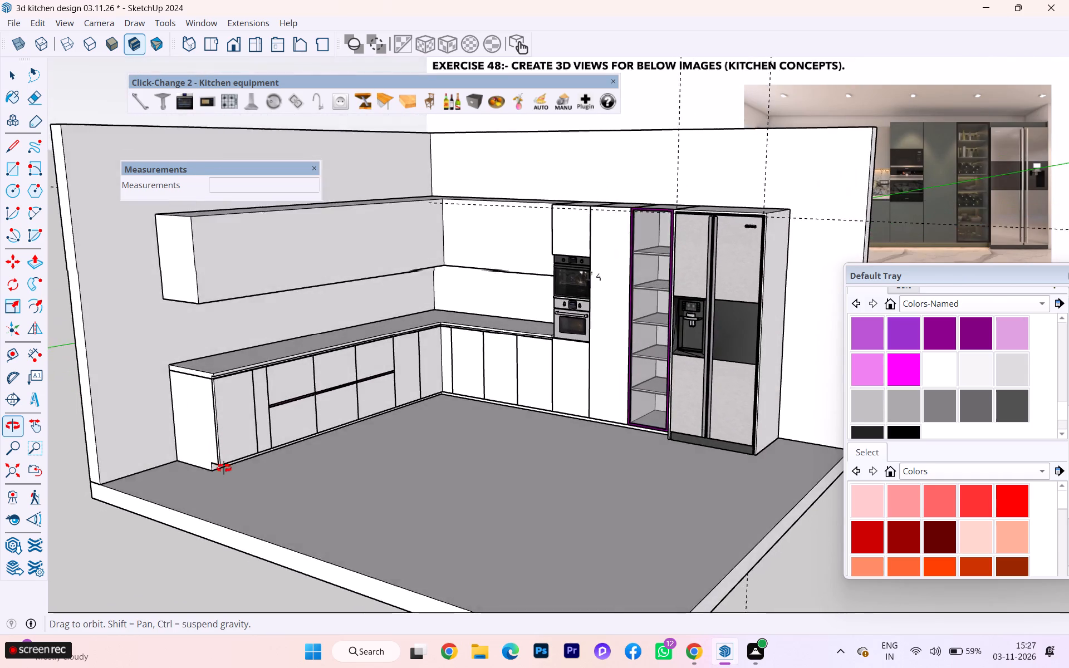
{"action": "middle_click_drag", "start_coordinate": [224, 468], "coordinate": [232, 554]}
{"action": "scroll", "coordinate": [232, 554], "scroll_direction": "up", "scroll_amount": 1}
{"action": "double_click", "coordinate": [203, 259]}
{"action": "scroll", "coordinate": [203, 259], "scroll_direction": "up", "scroll_amount": 4}
{"action": "scroll", "coordinate": [203, 259], "scroll_direction": "down", "scroll_amount": 1}
{"action": "scroll", "coordinate": [203, 259], "scroll_direction": "up", "scroll_amount": 1}
{"action": "scroll", "coordinate": [203, 259], "scroll_direction": "down", "scroll_amount": 2}
{"action": "scroll", "coordinate": [203, 259], "scroll_direction": "up", "scroll_amount": 1}
{"action": "scroll", "coordinate": [203, 259], "scroll_direction": "down", "scroll_amount": 1}
{"action": "scroll", "coordinate": [203, 259], "scroll_direction": "up", "scroll_amount": 1}
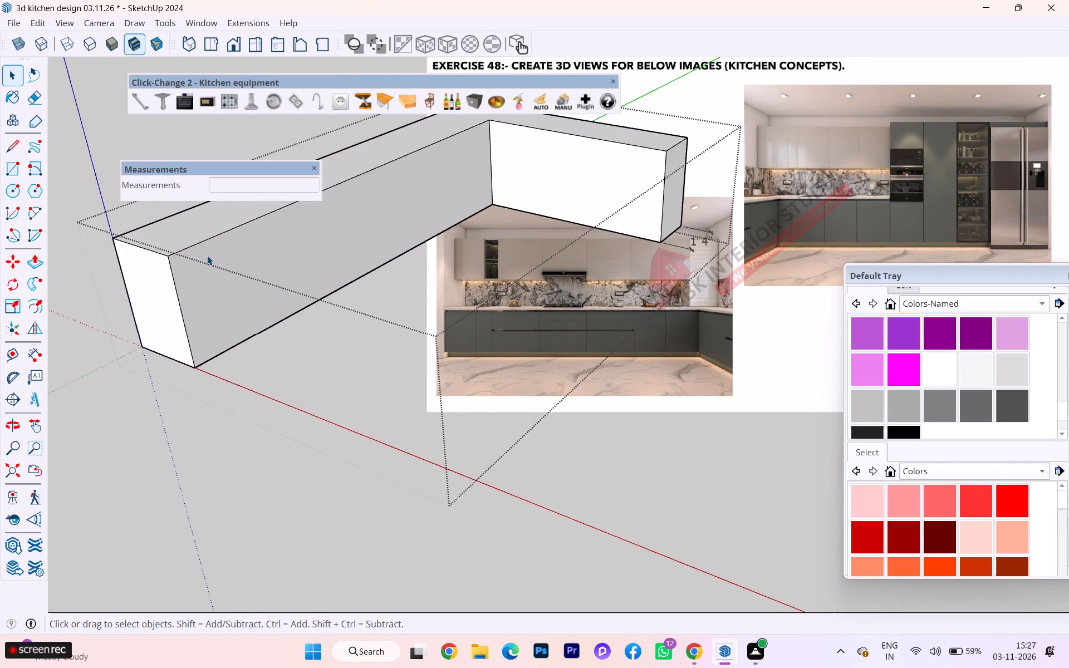
{"action": "scroll", "coordinate": [169, 307], "scroll_direction": "up", "scroll_amount": 3}
{"action": "scroll", "coordinate": [211, 271], "scroll_direction": "up", "scroll_amount": 3}
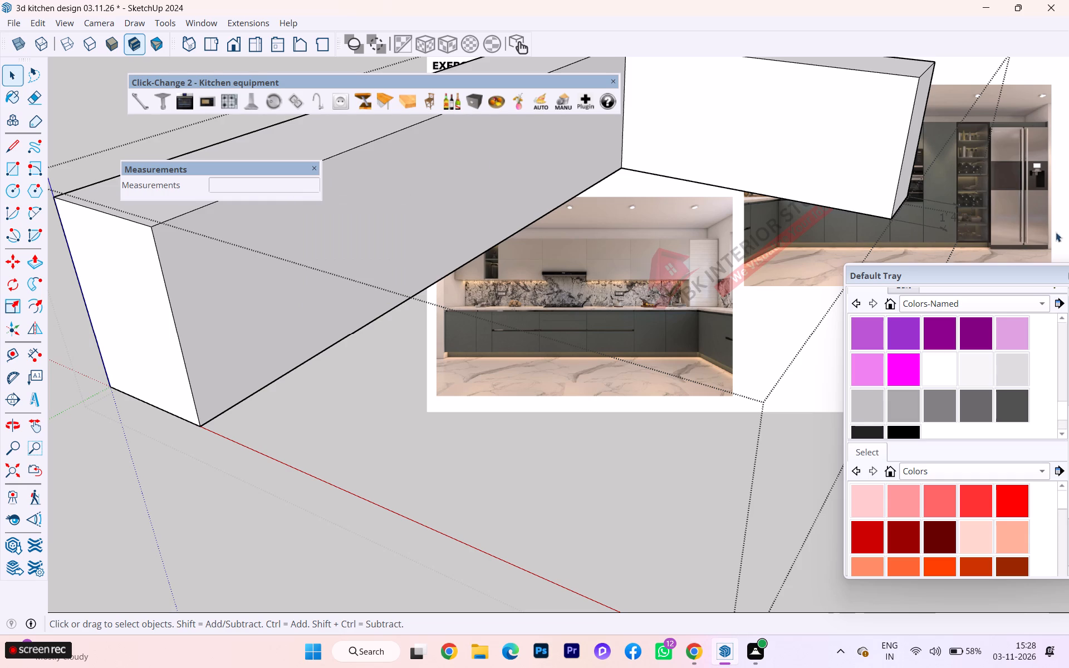
{"action": "scroll", "coordinate": [673, 155], "scroll_direction": "down", "scroll_amount": 2}
{"action": "scroll", "coordinate": [557, 240], "scroll_direction": "down", "scroll_amount": 1}
{"action": "scroll", "coordinate": [557, 240], "scroll_direction": "up", "scroll_amount": 2}
{"action": "scroll", "coordinate": [557, 240], "scroll_direction": "down", "scroll_amount": 2}
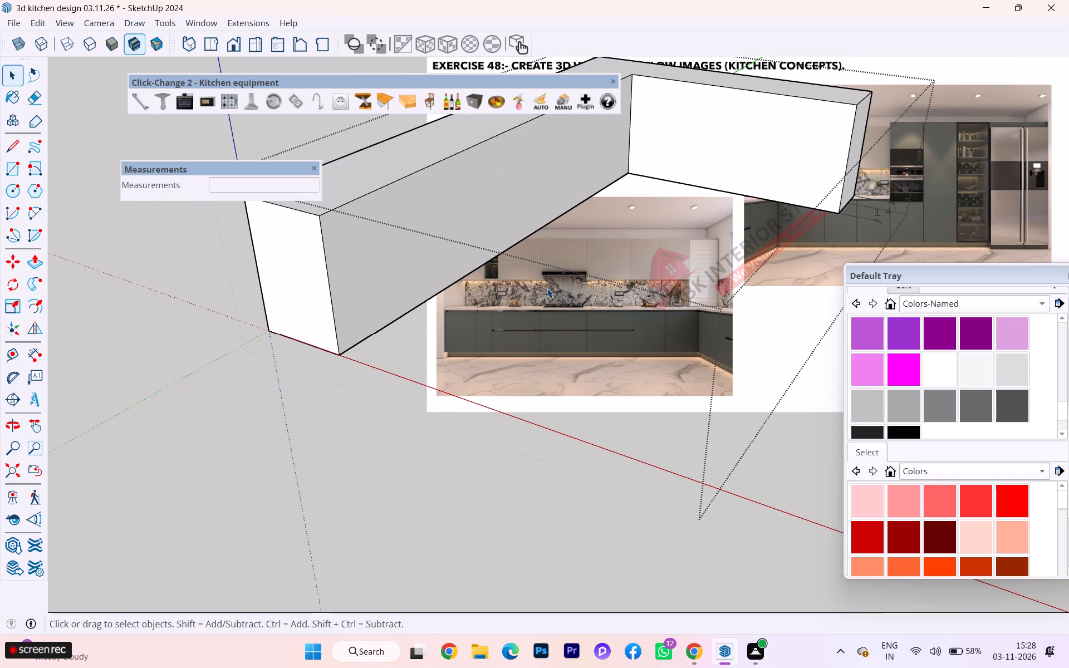
{"action": "scroll", "coordinate": [548, 293], "scroll_direction": "down", "scroll_amount": 4}
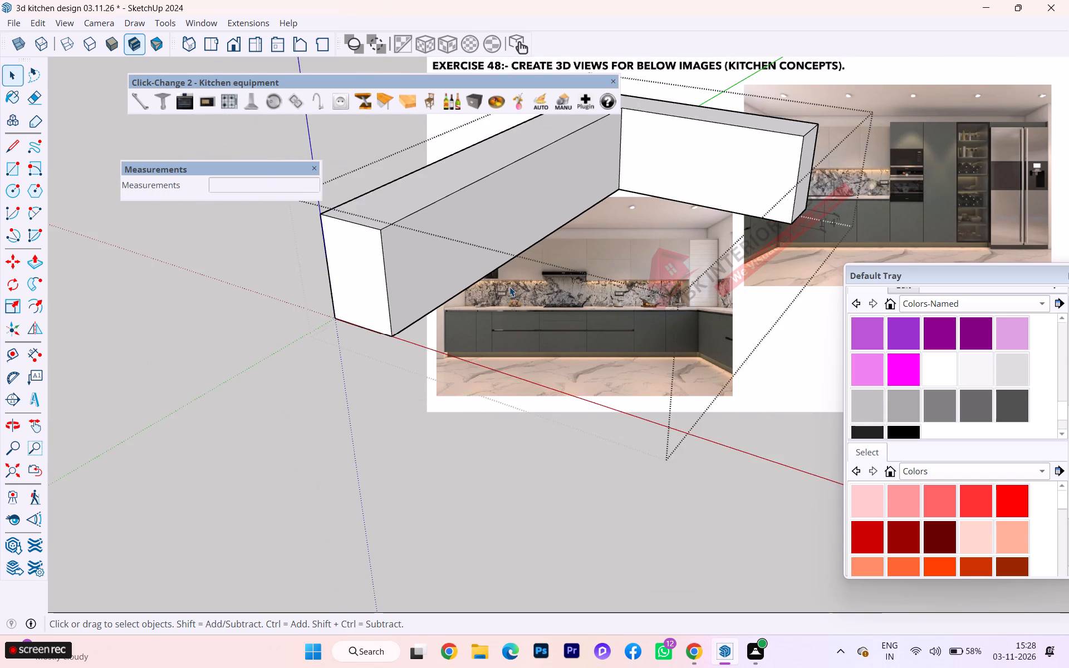
{"action": "scroll", "coordinate": [414, 285], "scroll_direction": "down", "scroll_amount": 5}
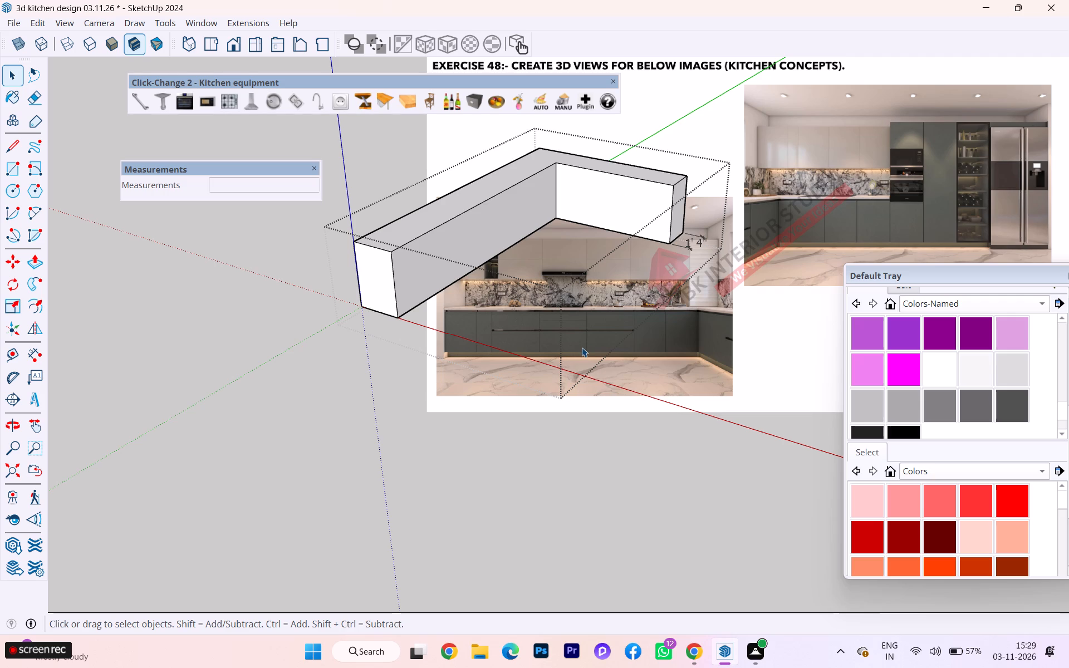
{"action": "scroll", "coordinate": [556, 301], "scroll_direction": "down", "scroll_amount": 2}
{"action": "scroll", "coordinate": [556, 277], "scroll_direction": "up", "scroll_amount": 5}
{"action": "scroll", "coordinate": [471, 217], "scroll_direction": "up", "scroll_amount": 2}
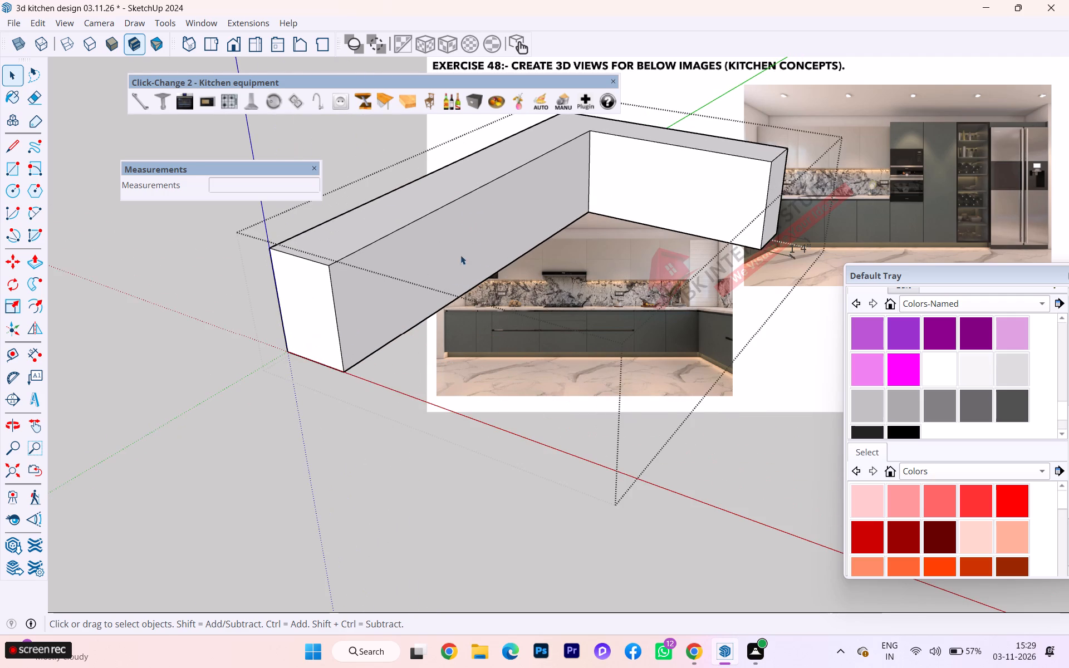
{"action": "middle_click_drag", "start_coordinate": [445, 262], "coordinate": [435, 240]}
{"action": "scroll", "coordinate": [435, 240], "scroll_direction": "down", "scroll_amount": 1}
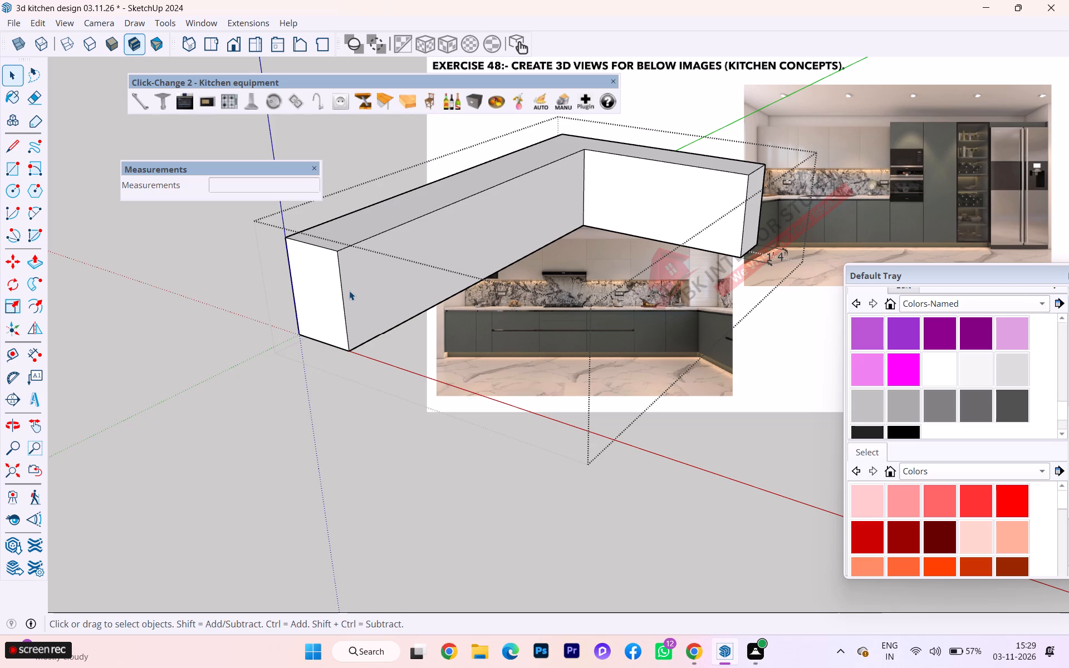
{"action": "scroll", "coordinate": [350, 290], "scroll_direction": "down", "scroll_amount": 2}
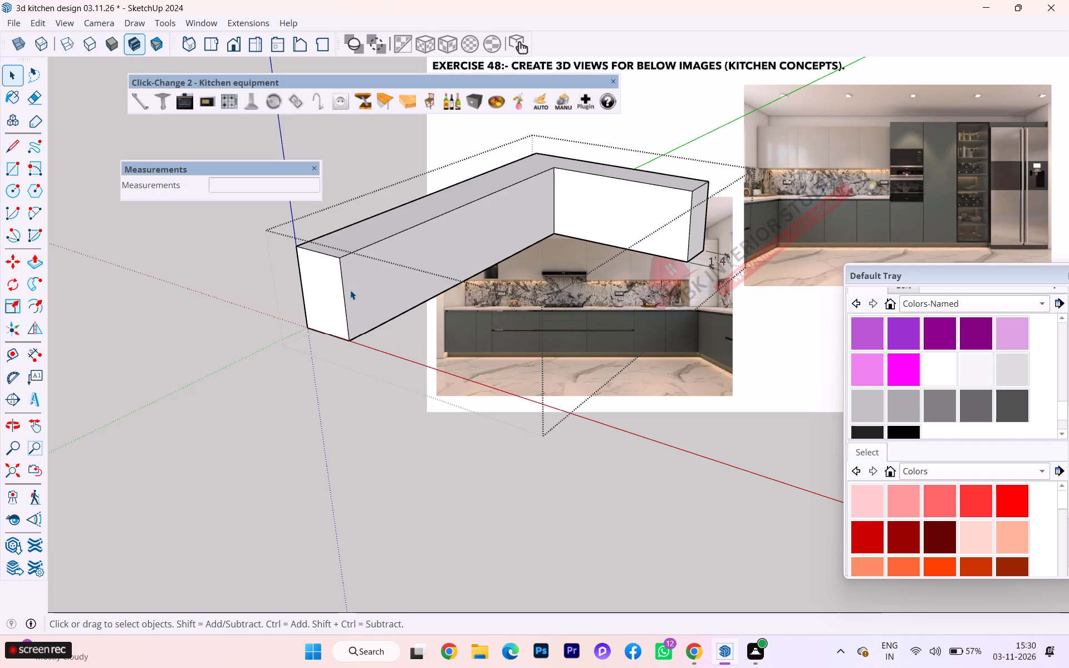
{"action": "scroll", "coordinate": [350, 290], "scroll_direction": "down", "scroll_amount": 2}
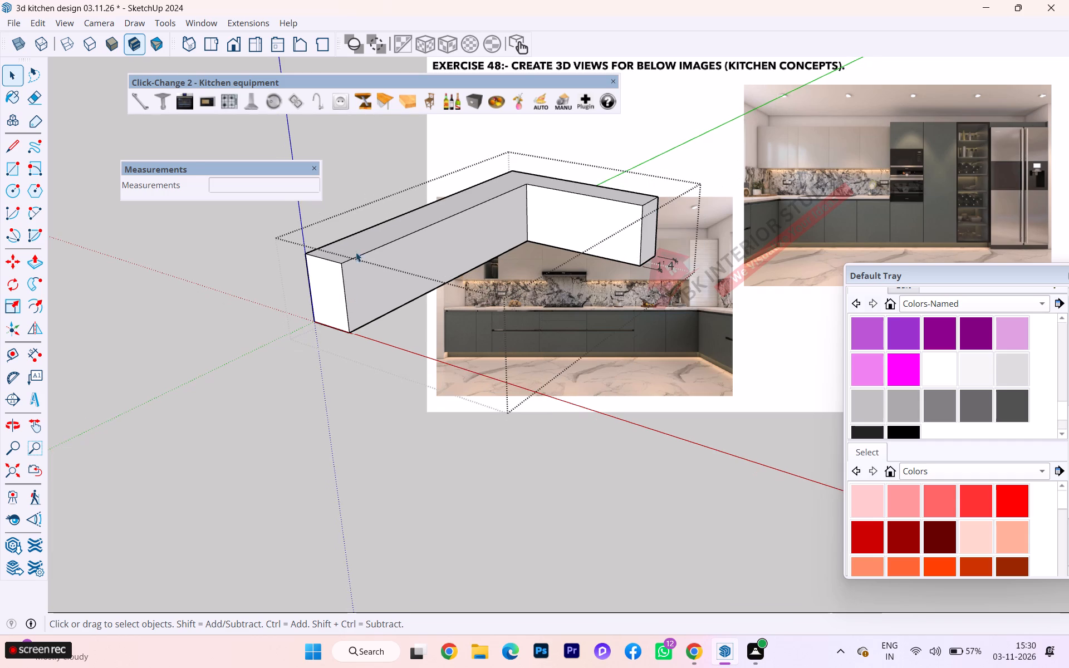
{"action": "scroll", "coordinate": [375, 251], "scroll_direction": "up", "scroll_amount": 4}
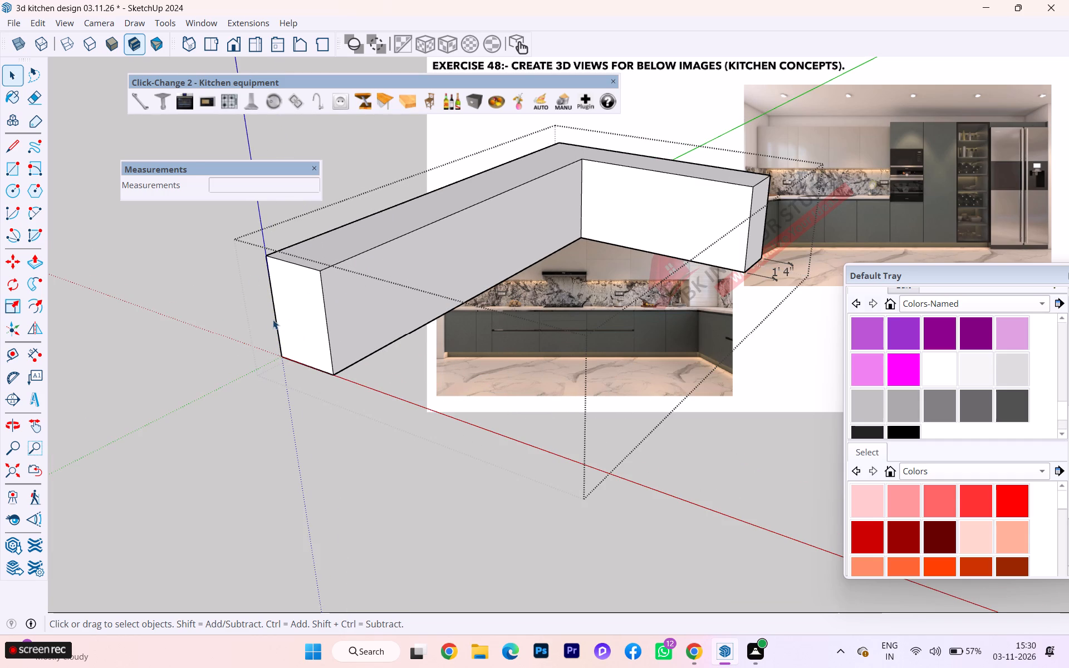
{"action": "left_click", "coordinate": [260, 318]}
{"action": "left_click", "coordinate": [219, 332]}
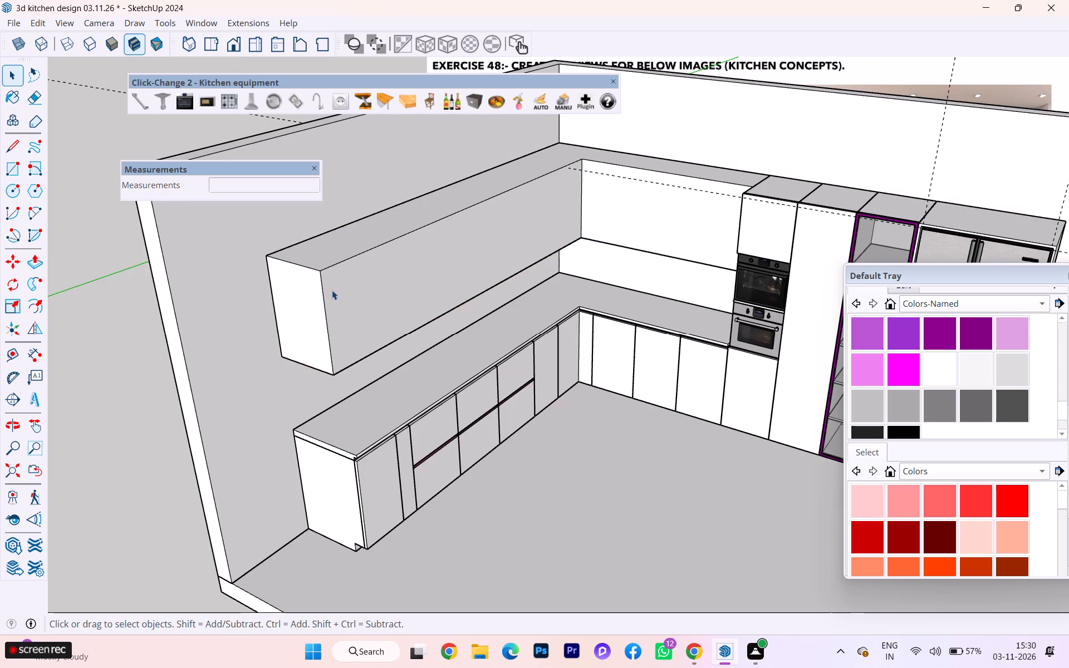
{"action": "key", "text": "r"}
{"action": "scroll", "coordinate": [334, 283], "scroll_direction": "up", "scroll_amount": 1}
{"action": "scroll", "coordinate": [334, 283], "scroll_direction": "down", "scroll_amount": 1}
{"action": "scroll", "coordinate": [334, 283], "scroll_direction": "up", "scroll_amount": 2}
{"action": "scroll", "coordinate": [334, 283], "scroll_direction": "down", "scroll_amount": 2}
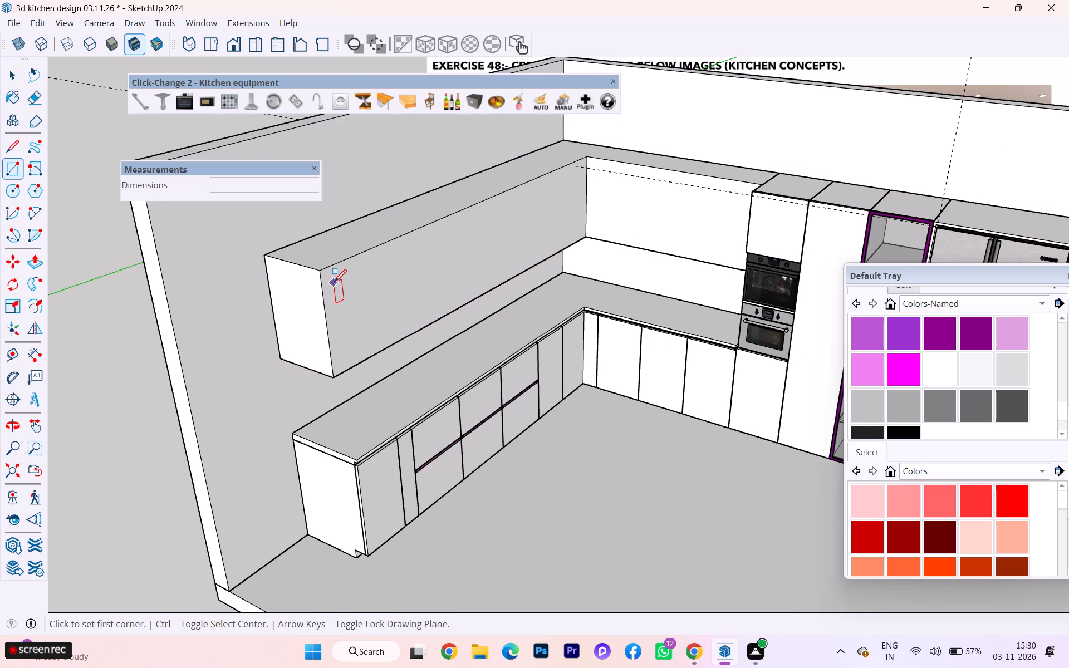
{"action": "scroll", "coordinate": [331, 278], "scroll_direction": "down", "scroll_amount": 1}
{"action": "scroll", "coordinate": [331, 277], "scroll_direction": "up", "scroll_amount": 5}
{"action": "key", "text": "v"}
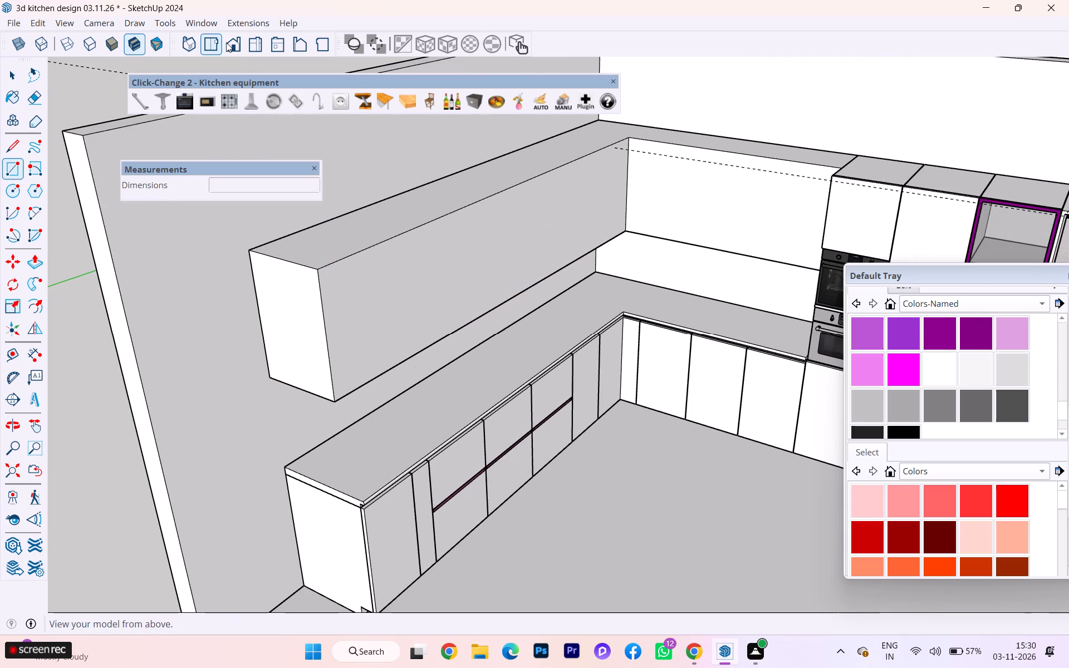
Open the wall cabinet group and offset the long run's front face inward by 0.75".
{"action": "left_click", "coordinate": [11, 77]}
{"action": "left_click", "coordinate": [345, 261]}
{"action": "left_click", "coordinate": [347, 268]}
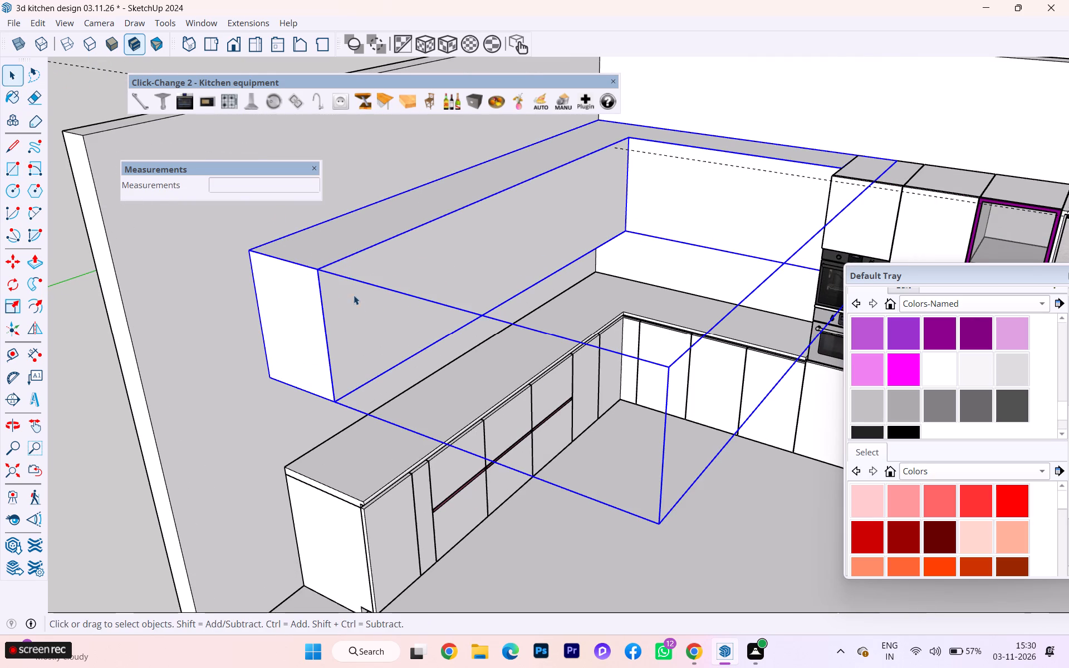
{"action": "double_click", "coordinate": [356, 312]}
{"action": "key", "text": "f"}
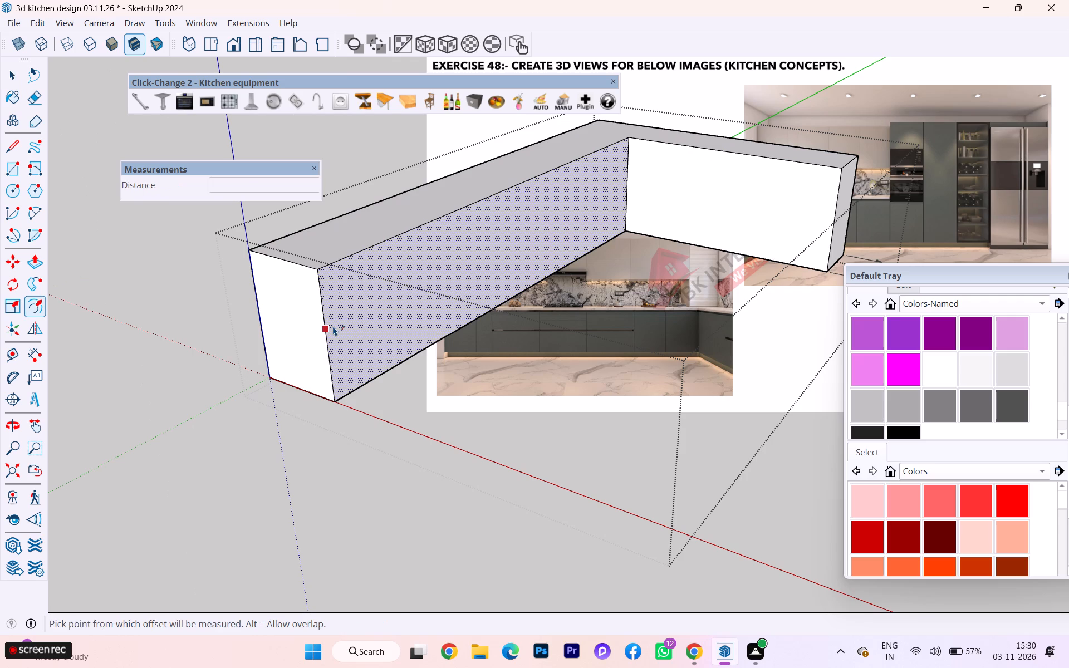
{"action": "left_click", "coordinate": [333, 326]}
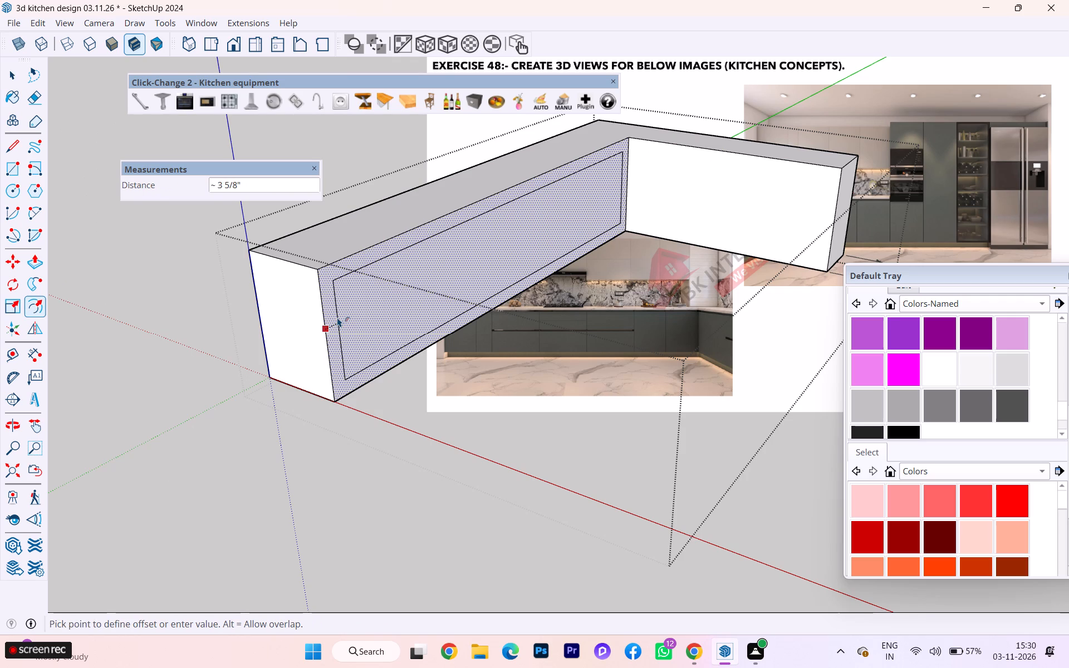
{"action": "type", "text": ".75"}
{"action": "key", "text": "Return"}
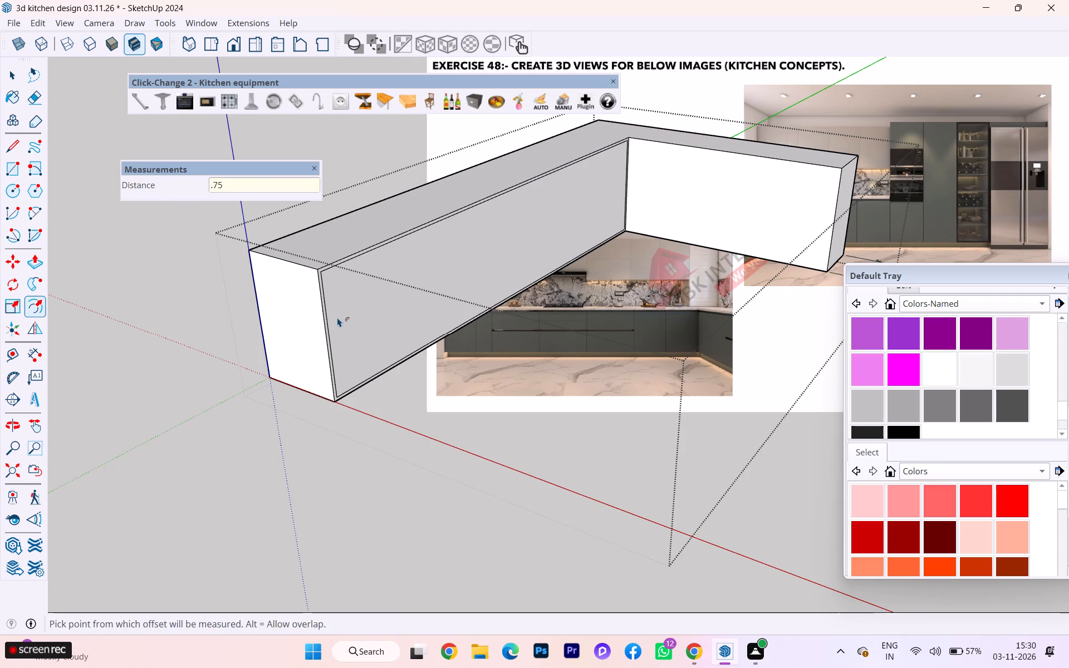
{"action": "key", "text": "space"}
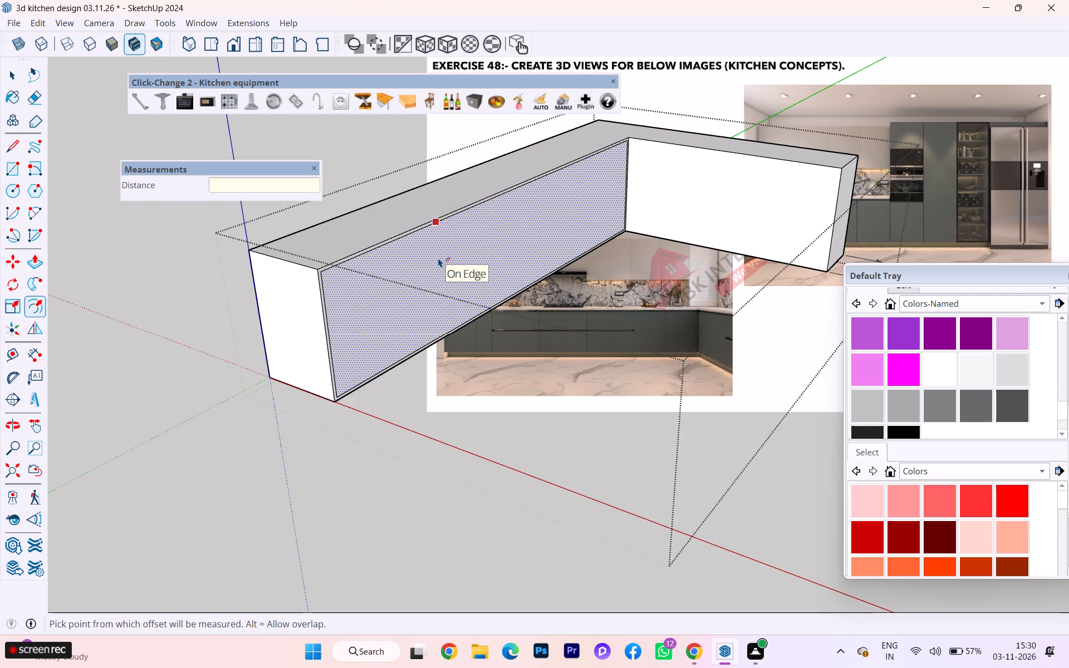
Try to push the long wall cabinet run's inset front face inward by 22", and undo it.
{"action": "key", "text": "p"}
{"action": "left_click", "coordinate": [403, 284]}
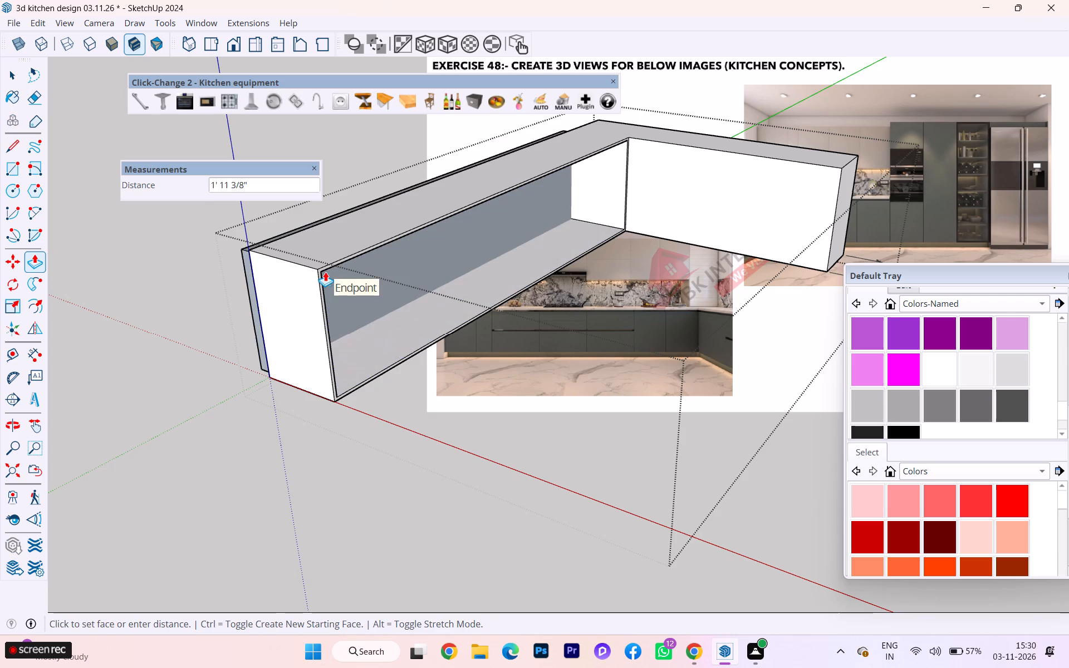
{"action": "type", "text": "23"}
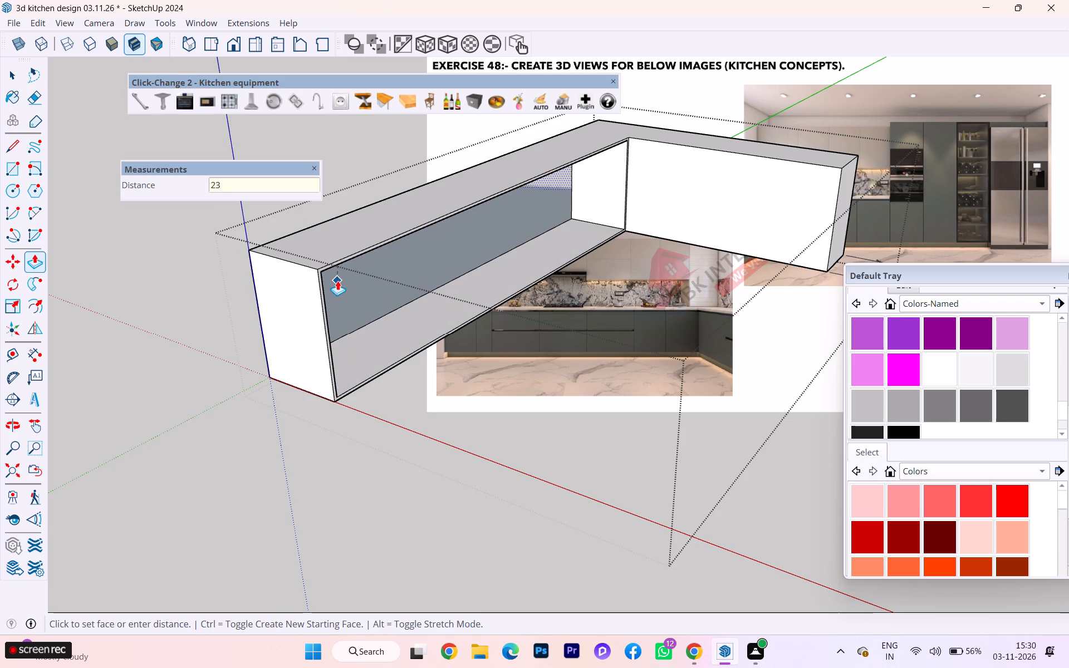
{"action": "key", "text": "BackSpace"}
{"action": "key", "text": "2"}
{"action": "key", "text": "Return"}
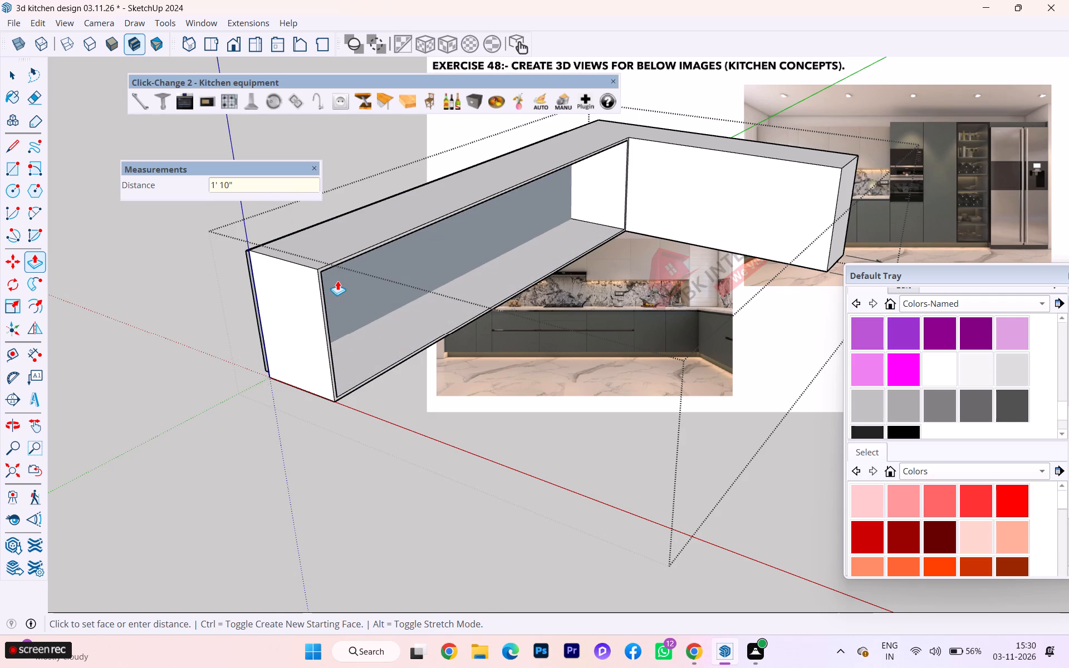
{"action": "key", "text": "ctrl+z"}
Push the long wall cabinet run's inset front face inward by 13" and close the group.
{"action": "left_click", "coordinate": [398, 297]}
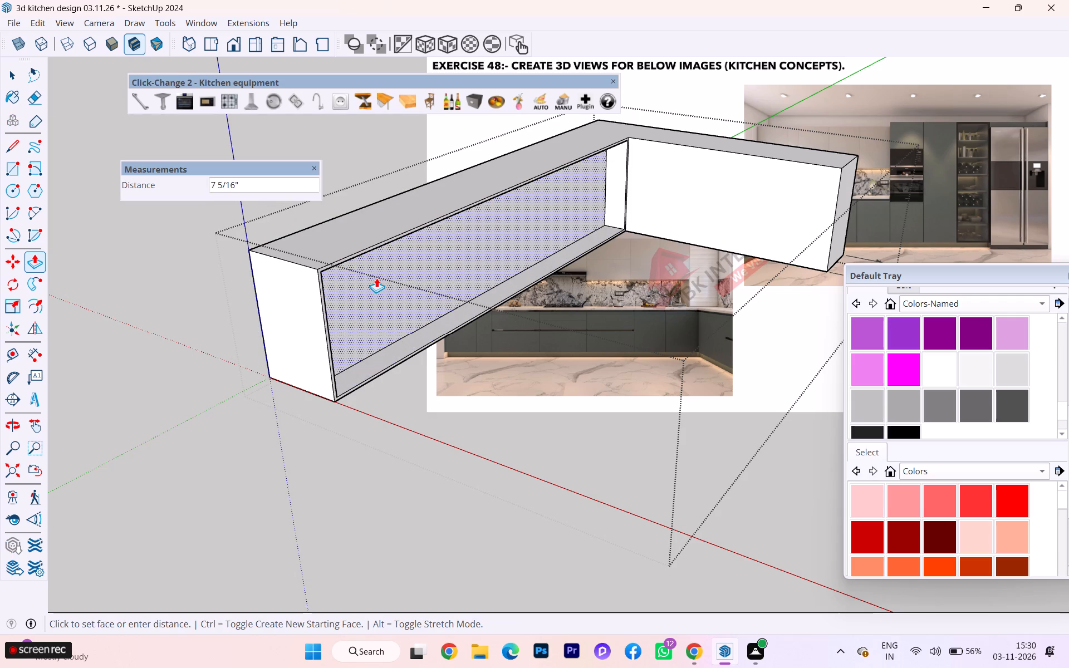
{"action": "type", "text": "22"}
{"action": "key", "text": "BackSpace"}
{"action": "key", "text": "BackSpace"}
{"action": "type", "text": "13"}
{"action": "key", "text": "Return"}
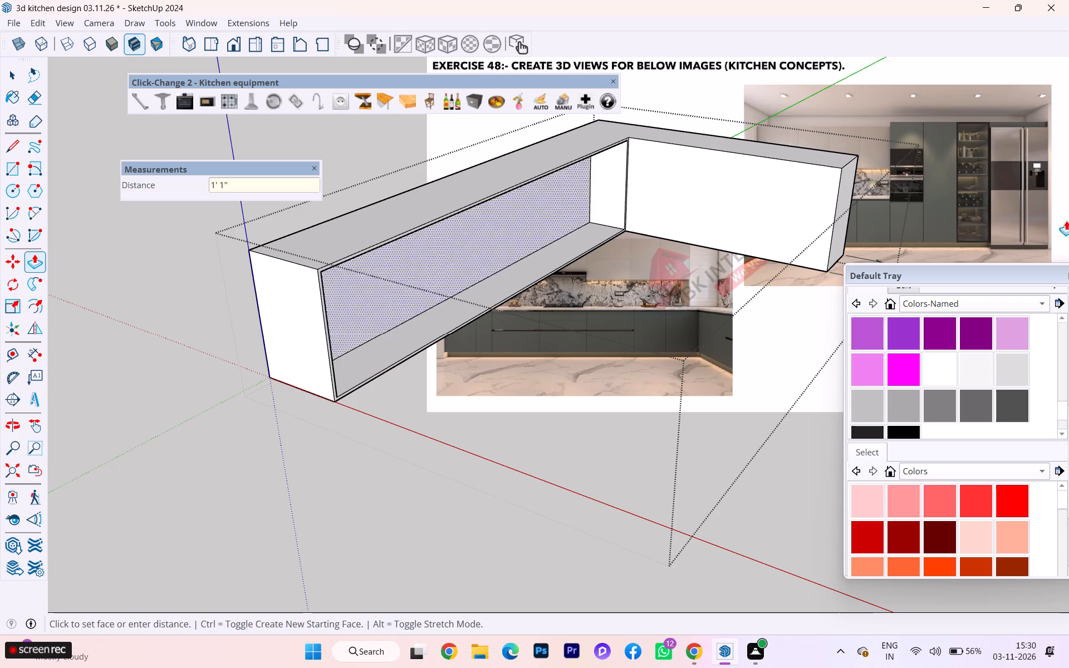
{"action": "left_click", "coordinate": [16, 70]}
{"action": "left_click", "coordinate": [174, 271]}
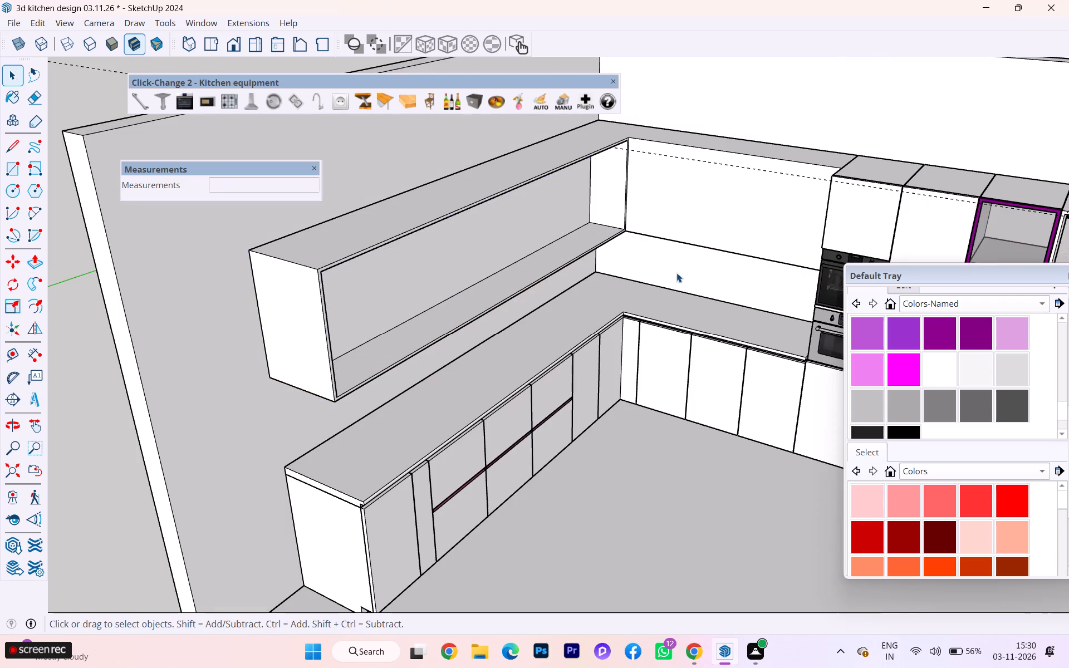
Open the wall cabinet group and offset the short run's front face inward by 0.75".
{"action": "double_click", "coordinate": [668, 198]}
{"action": "scroll", "coordinate": [649, 175], "scroll_direction": "up", "scroll_amount": 9}
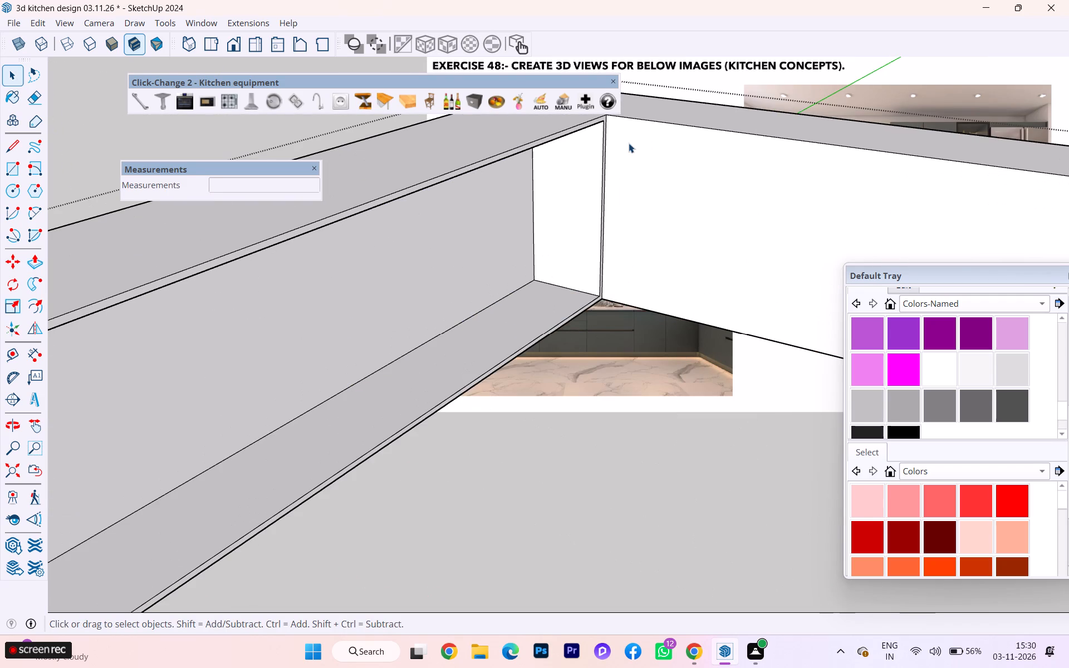
{"action": "key", "text": "f"}
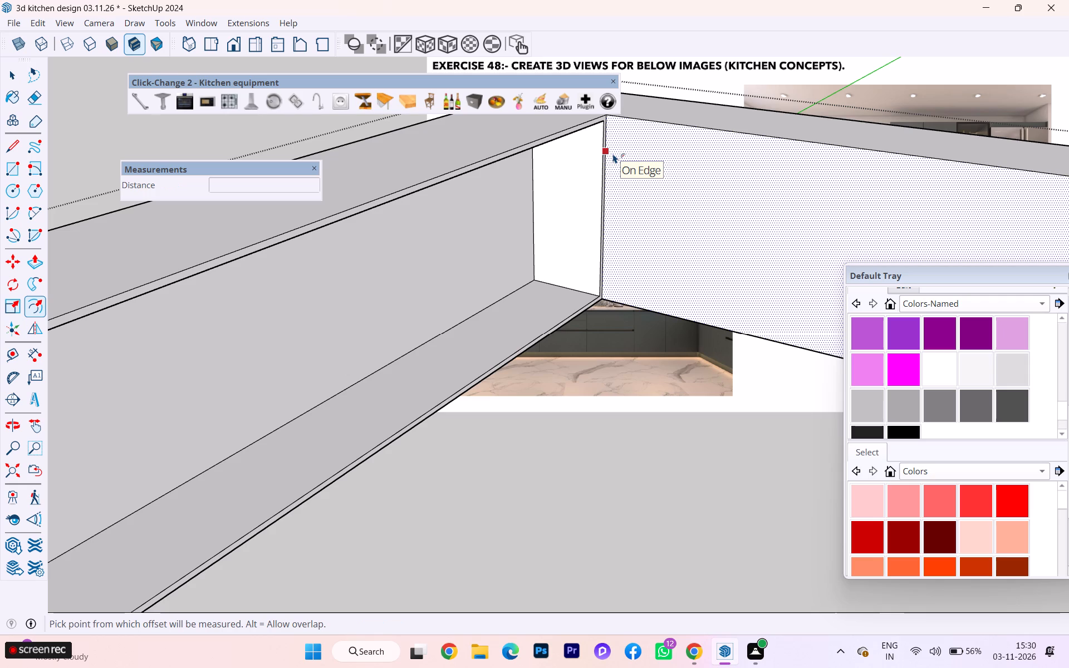
{"action": "left_click", "coordinate": [612, 154]}
{"action": "type", "text": ".75"}
{"action": "key", "text": "Return"}
Push the short run's inset front face inward by 12" and close the wall cabinet group.
{"action": "key", "text": "p"}
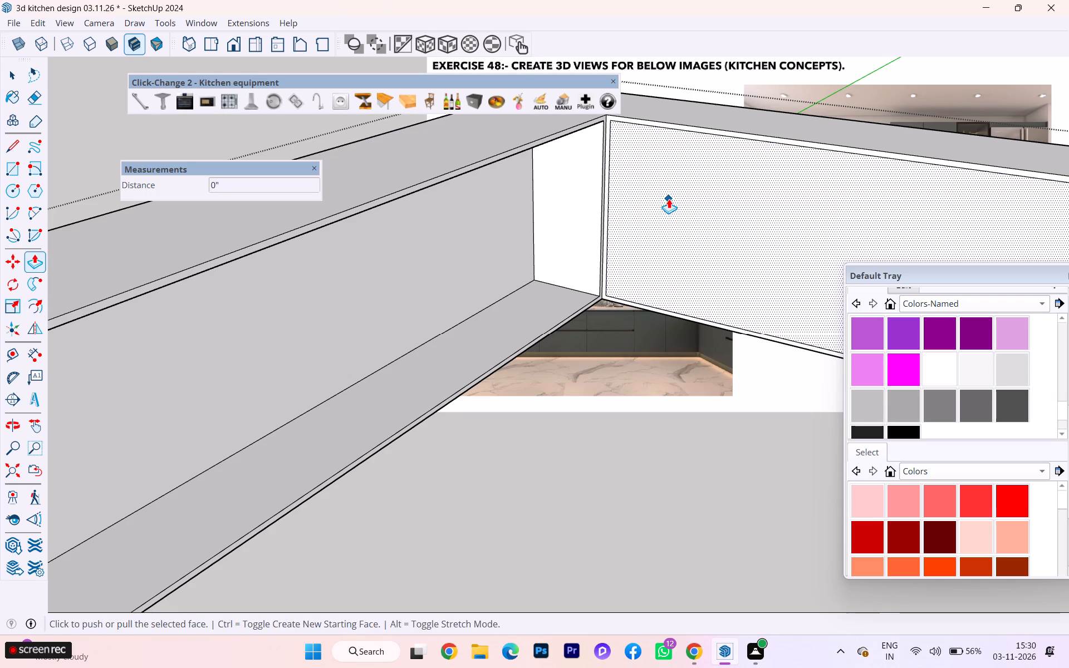
{"action": "left_click", "coordinate": [669, 199]}
{"action": "type", "text": "12"}
{"action": "key", "text": "Return"}
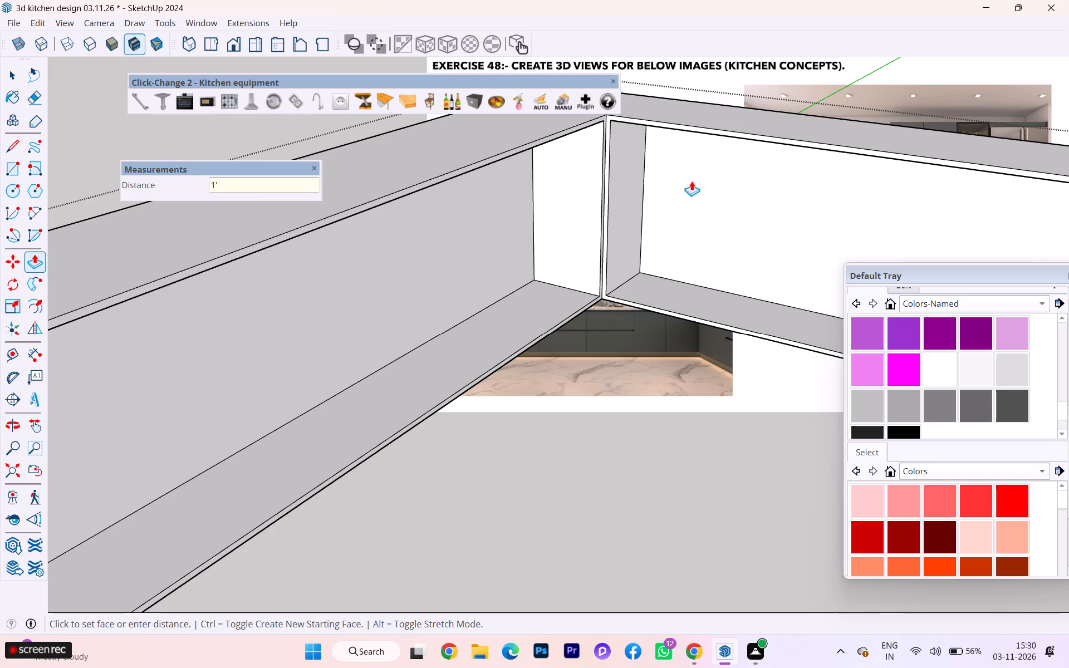
{"action": "scroll", "coordinate": [689, 187], "scroll_direction": "down", "scroll_amount": 6}
{"action": "middle_click_drag", "start_coordinate": [703, 202], "coordinate": [661, 210]}
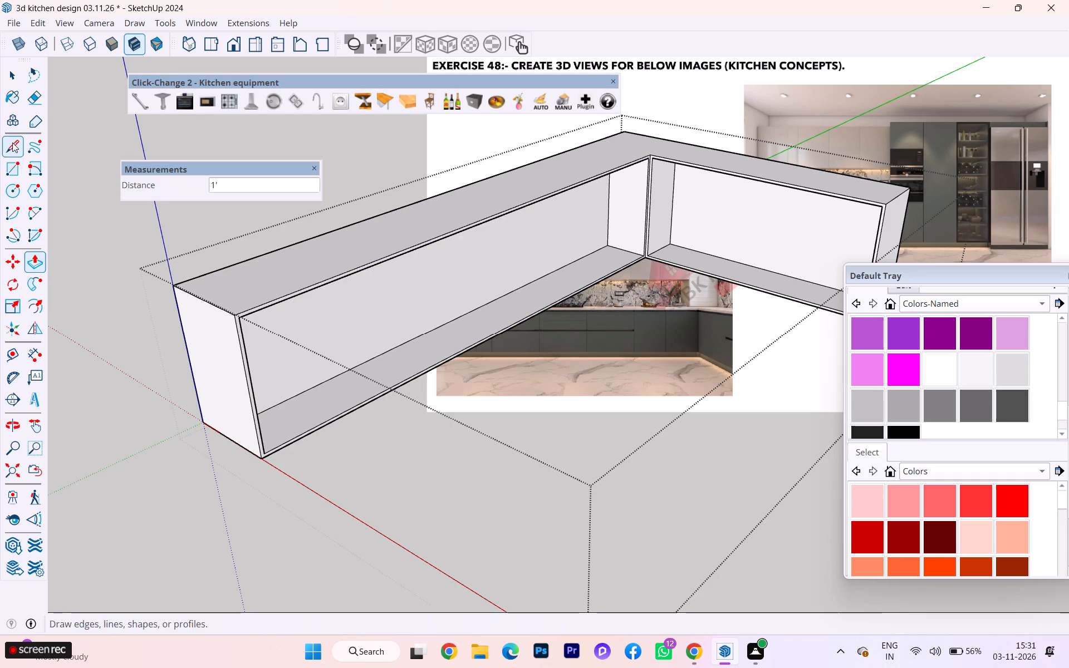
{"action": "left_click", "coordinate": [18, 75]}
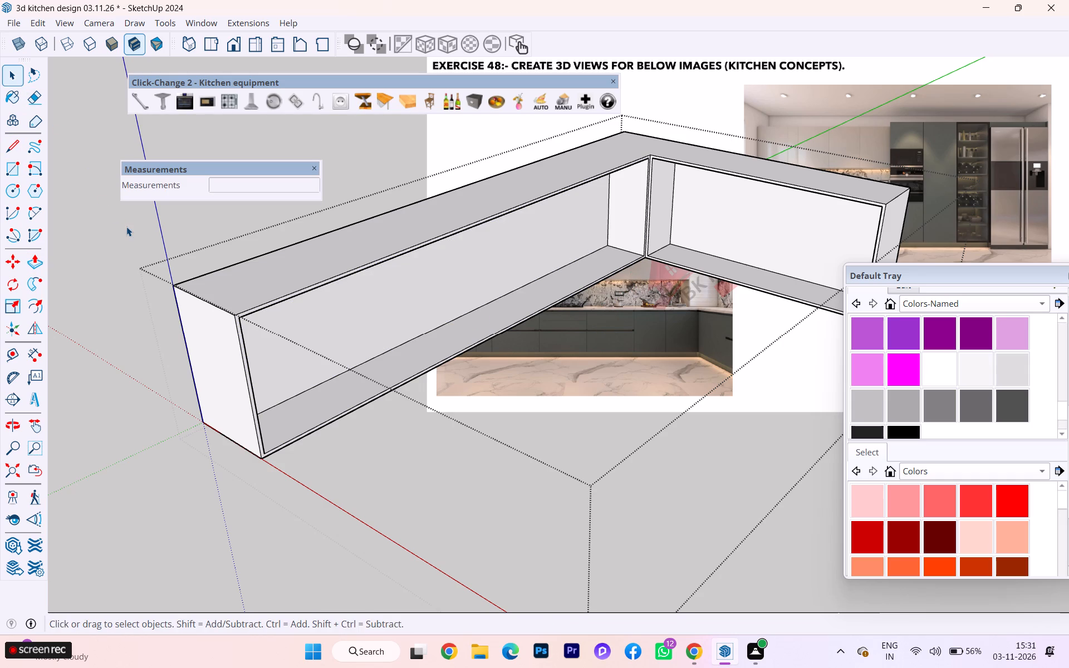
{"action": "left_click", "coordinate": [160, 431]}
Open the wall cabinet group and push the short run's inner-corner side face 3/4" towards the long run to thin the partition.
{"action": "scroll", "coordinate": [269, 392], "scroll_direction": "down", "scroll_amount": 1}
{"action": "middle_click_drag", "start_coordinate": [222, 327], "coordinate": [206, 314]}
{"action": "scroll", "coordinate": [558, 186], "scroll_direction": "up", "scroll_amount": 4}
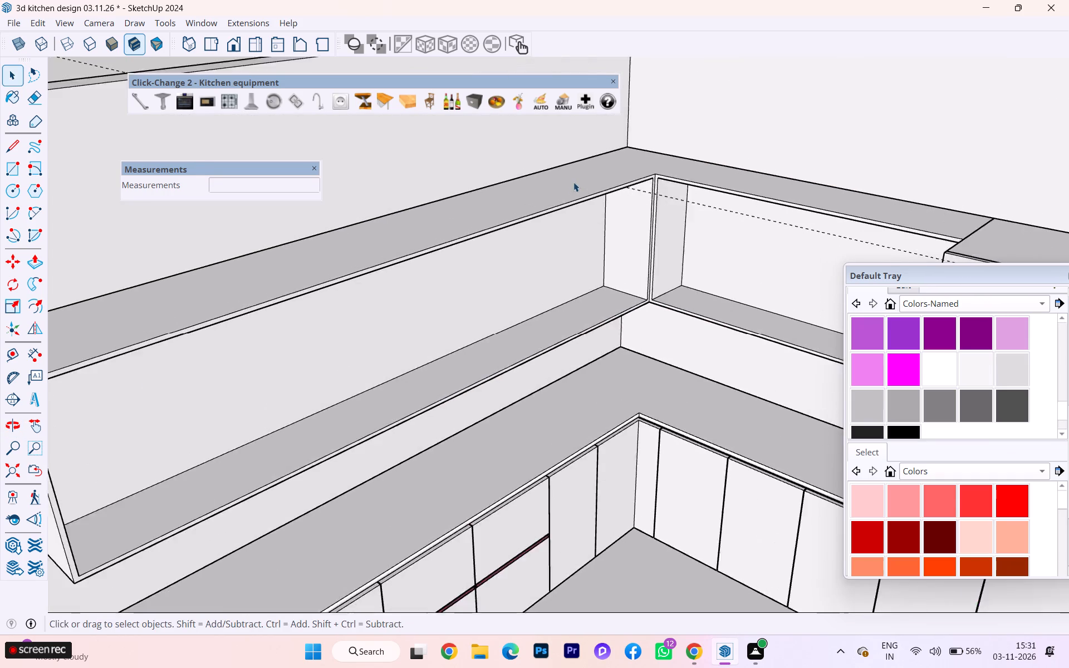
{"action": "scroll", "coordinate": [573, 182], "scroll_direction": "up", "scroll_amount": 1}
{"action": "scroll", "coordinate": [727, 233], "scroll_direction": "up", "scroll_amount": 8}
{"action": "left_click", "coordinate": [678, 235]}
{"action": "triple_click", "coordinate": [670, 237]}
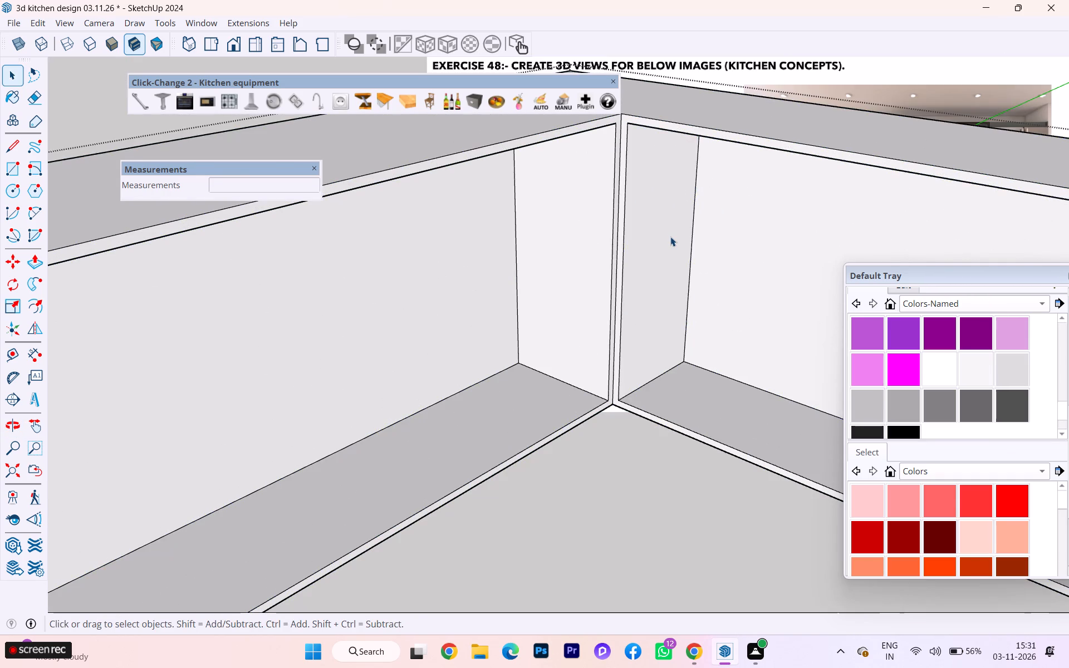
{"action": "left_click", "coordinate": [668, 239]}
{"action": "double_click", "coordinate": [664, 242]}
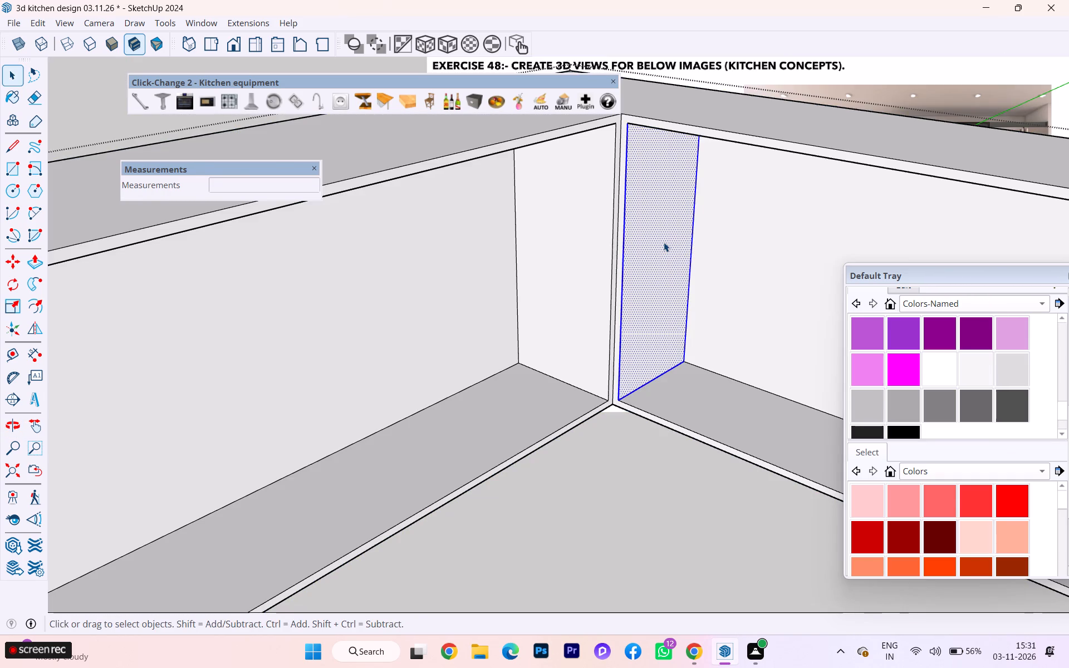
{"action": "key", "text": "p"}
{"action": "left_click", "coordinate": [664, 242]}
{"action": "left_click", "coordinate": [644, 214]}
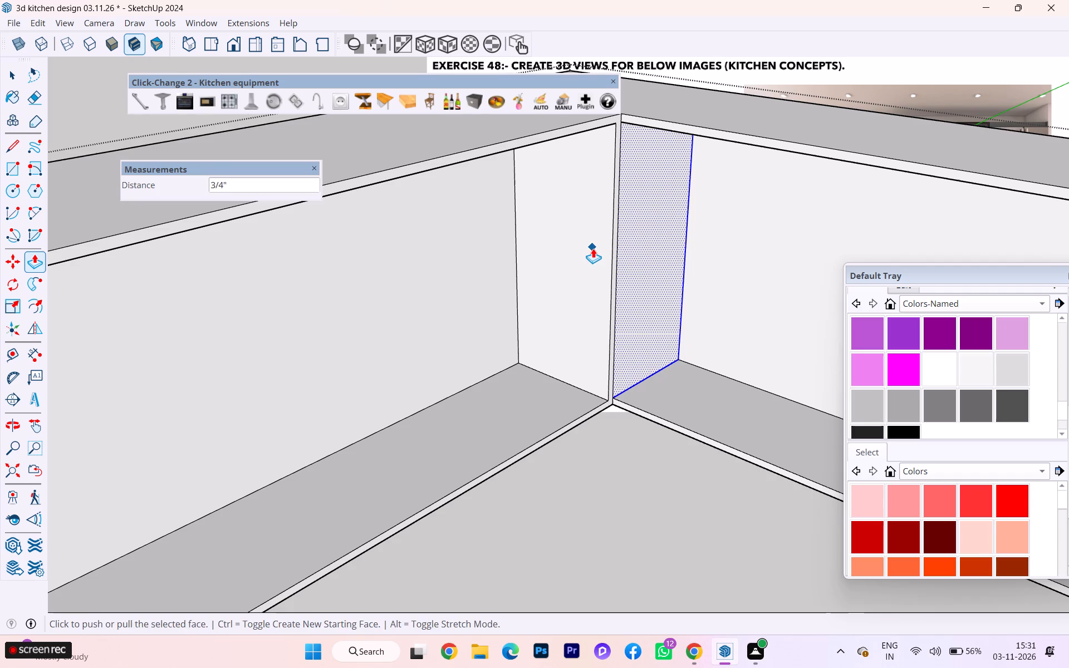
{"action": "left_click", "coordinate": [593, 248]}
{"action": "key", "text": "Escape"}
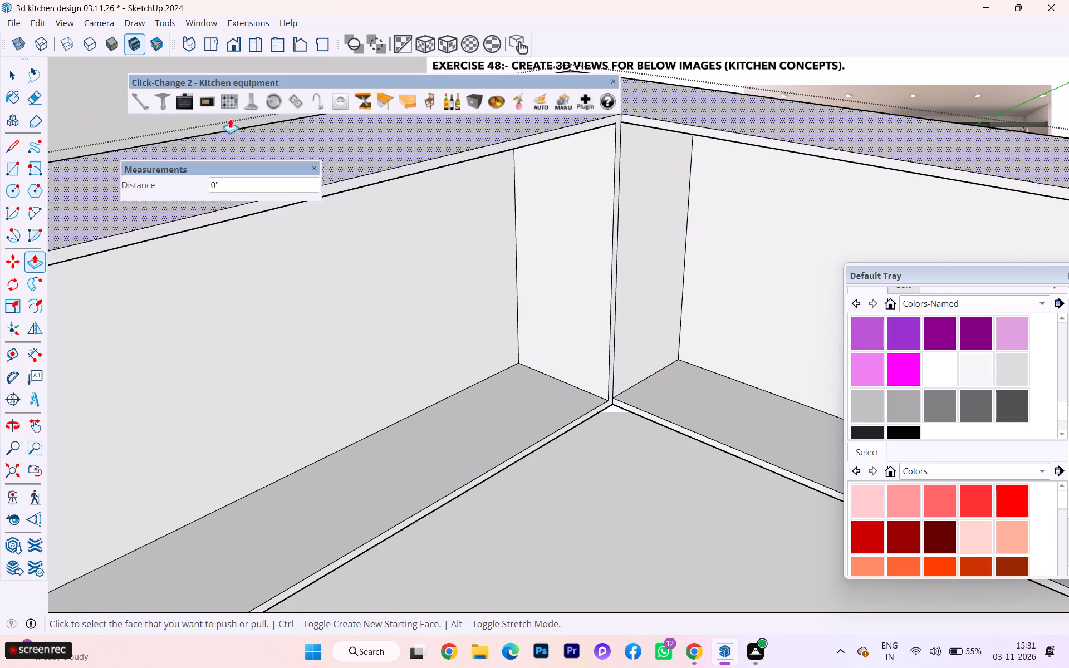
Push the long run's inner-corner end face 3/4", and another 1' until flush with the short run's back face.
{"action": "left_click", "coordinate": [538, 227]}
{"action": "left_click", "coordinate": [624, 193]}
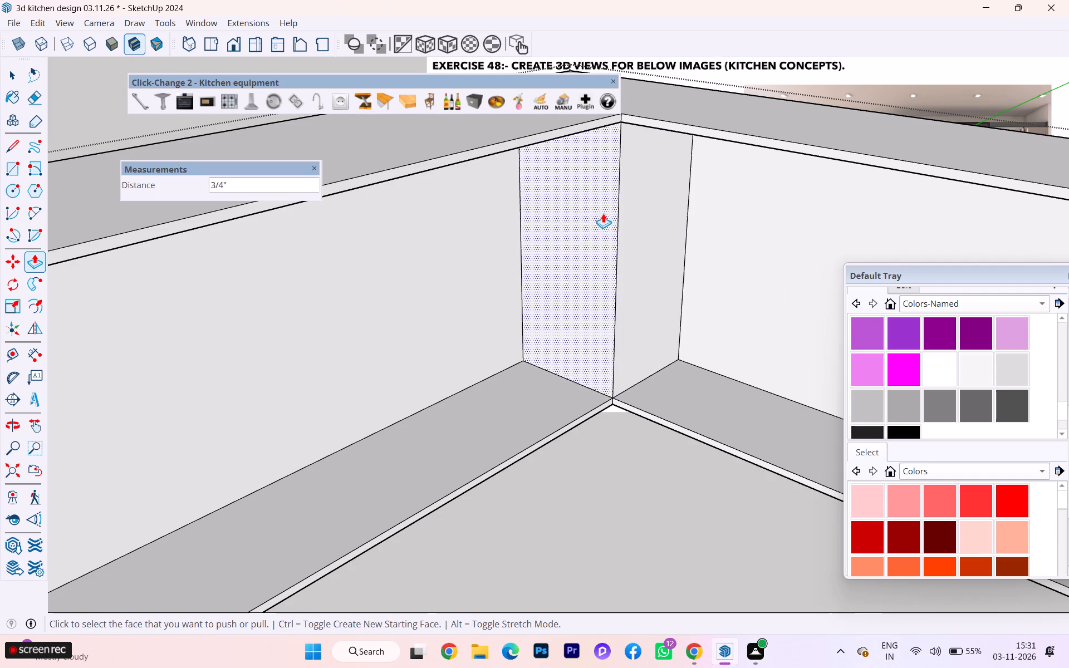
{"action": "left_click", "coordinate": [583, 215]}
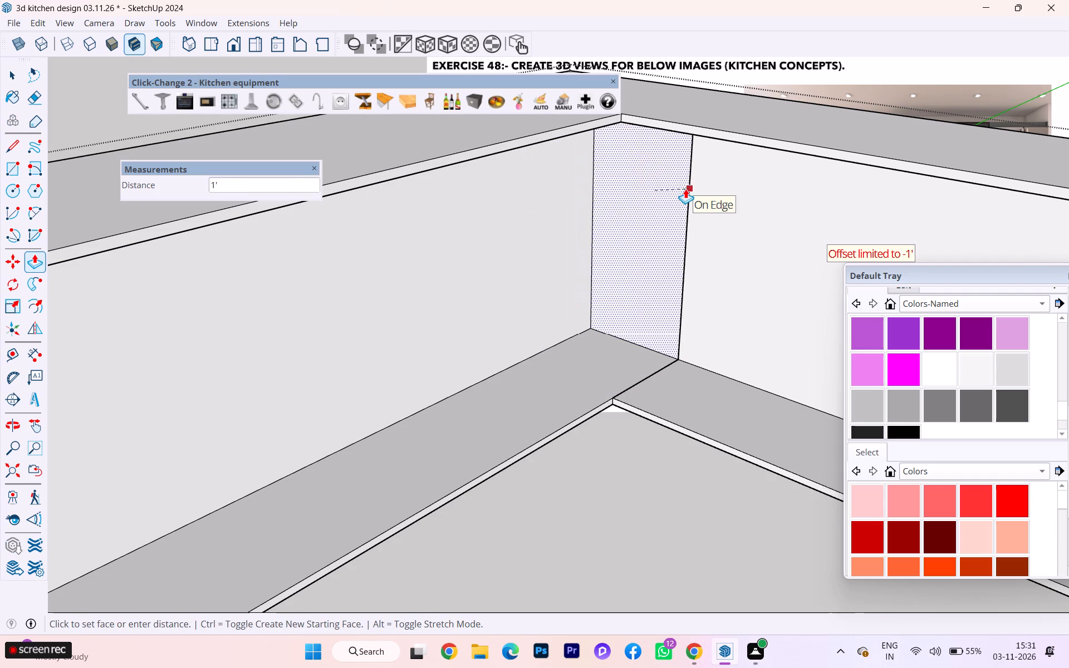
{"action": "left_click", "coordinate": [685, 189]}
Erase the leftover edges on the back face and bottom panel at the inner corner, and close the wall cabinet group.
{"action": "key", "text": "e"}
{"action": "scroll", "coordinate": [707, 223], "scroll_direction": "up", "scroll_amount": 1}
{"action": "scroll", "coordinate": [708, 223], "scroll_direction": "down", "scroll_amount": 2}
{"action": "scroll", "coordinate": [708, 222], "scroll_direction": "up", "scroll_amount": 2}
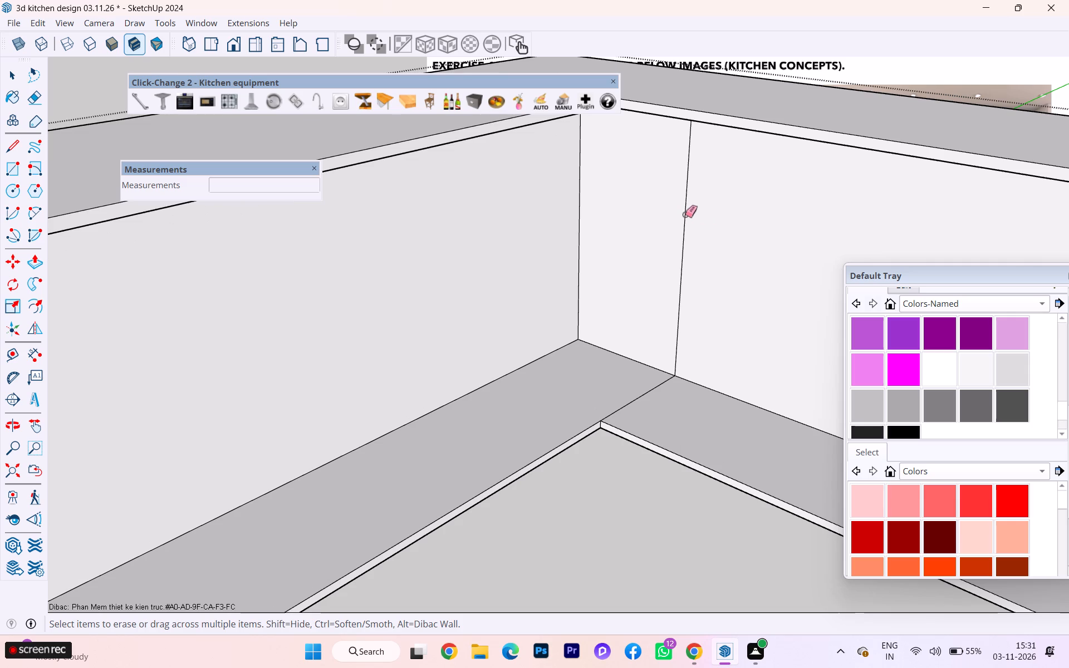
{"action": "left_click", "coordinate": [685, 214], "text": "shift"}
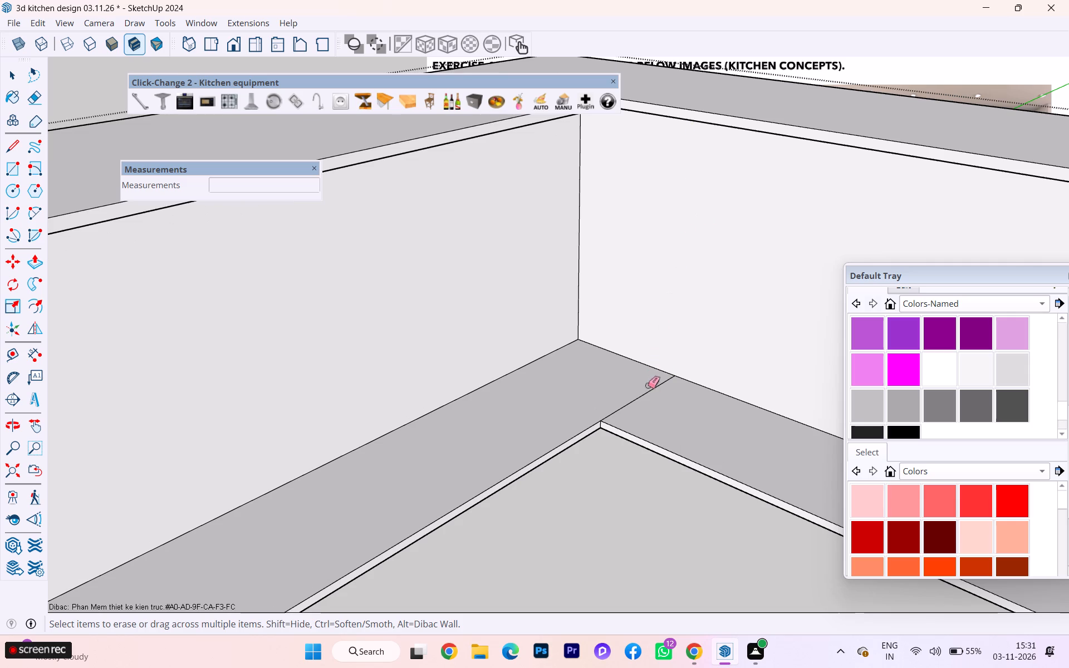
{"action": "left_click", "coordinate": [648, 385], "text": "shift"}
{"action": "left_click", "coordinate": [643, 400], "text": "shift"}
{"action": "left_click", "coordinate": [642, 396], "text": "shift"}
{"action": "scroll", "coordinate": [698, 293], "scroll_direction": "down", "scroll_amount": 5}
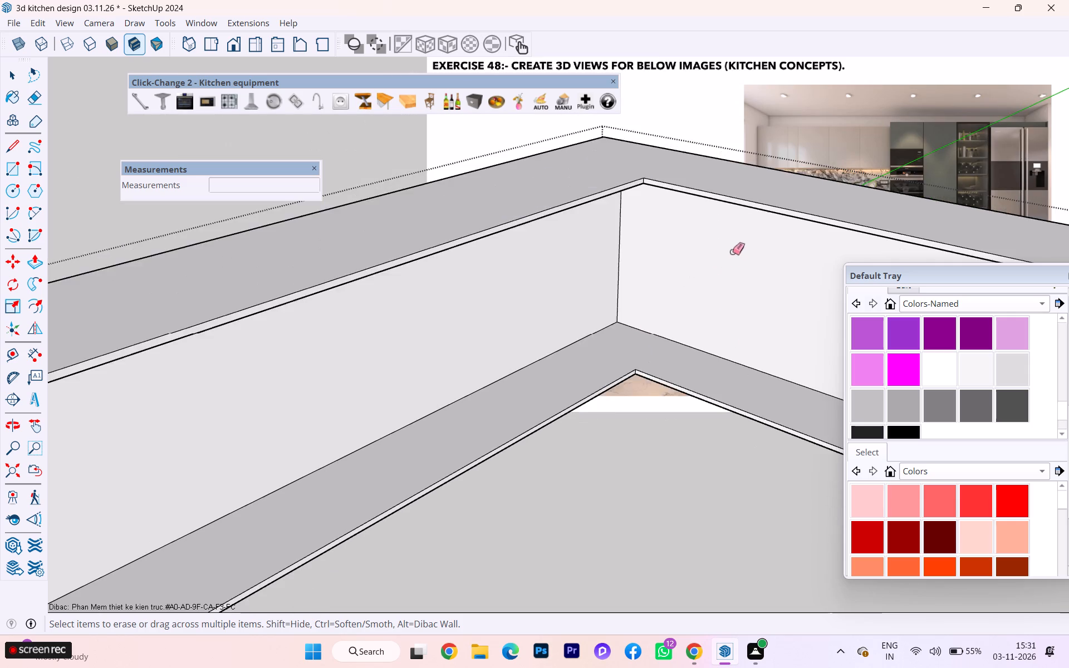
{"action": "scroll", "coordinate": [733, 251], "scroll_direction": "down", "scroll_amount": 3}
{"action": "scroll", "coordinate": [733, 251], "scroll_direction": "up", "scroll_amount": 1}
{"action": "scroll", "coordinate": [733, 251], "scroll_direction": "down", "scroll_amount": 4}
{"action": "scroll", "coordinate": [756, 234], "scroll_direction": "up", "scroll_amount": 1}
{"action": "scroll", "coordinate": [762, 234], "scroll_direction": "down", "scroll_amount": 1}
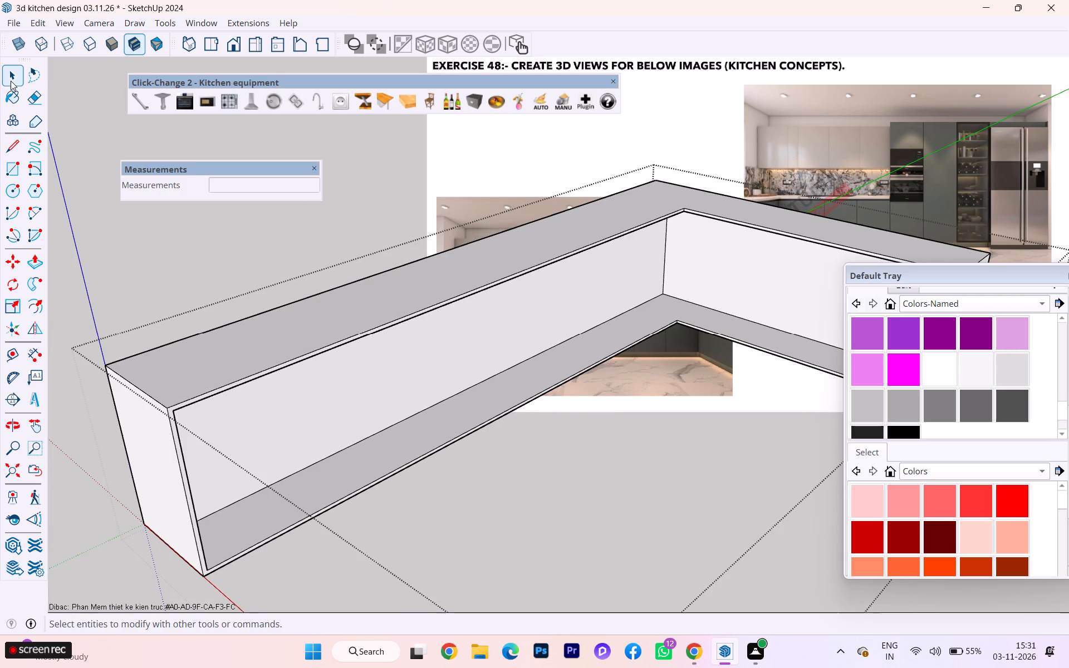
{"action": "left_click", "coordinate": [11, 78]}
{"action": "left_click", "coordinate": [104, 246]}
{"action": "scroll", "coordinate": [198, 287], "scroll_direction": "down", "scroll_amount": 2}
{"action": "middle_click_drag", "start_coordinate": [197, 294], "coordinate": [115, 267]}
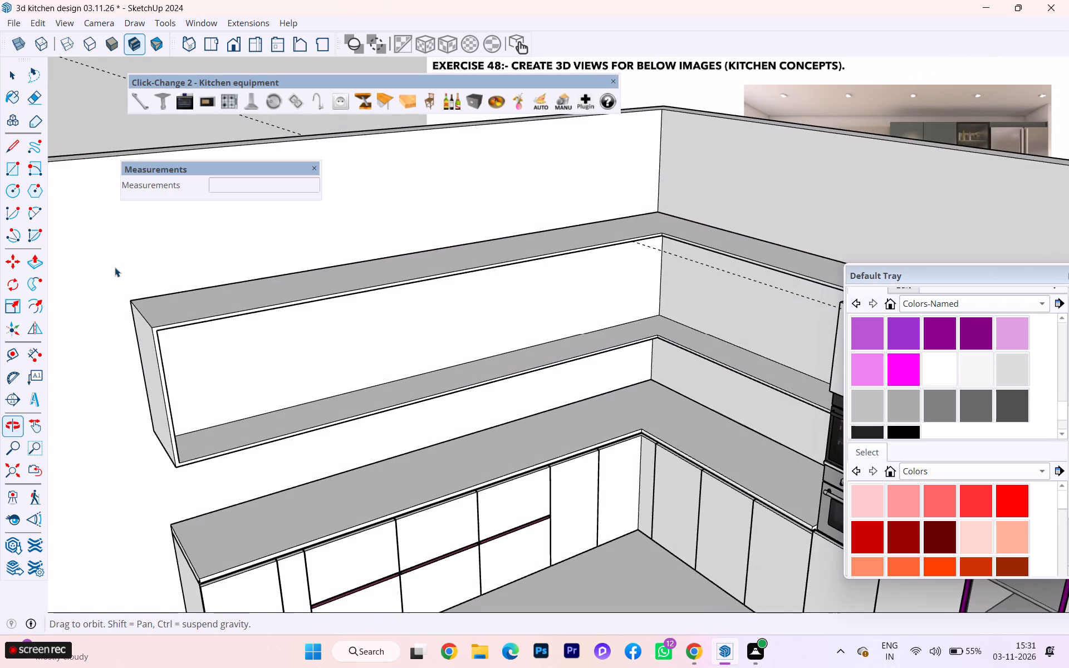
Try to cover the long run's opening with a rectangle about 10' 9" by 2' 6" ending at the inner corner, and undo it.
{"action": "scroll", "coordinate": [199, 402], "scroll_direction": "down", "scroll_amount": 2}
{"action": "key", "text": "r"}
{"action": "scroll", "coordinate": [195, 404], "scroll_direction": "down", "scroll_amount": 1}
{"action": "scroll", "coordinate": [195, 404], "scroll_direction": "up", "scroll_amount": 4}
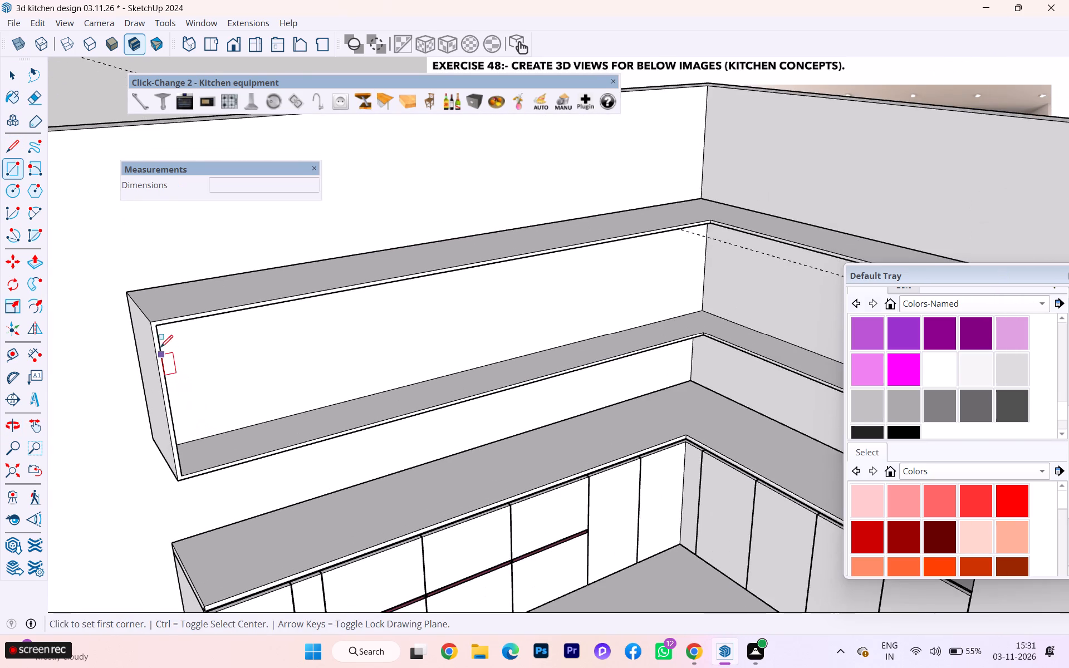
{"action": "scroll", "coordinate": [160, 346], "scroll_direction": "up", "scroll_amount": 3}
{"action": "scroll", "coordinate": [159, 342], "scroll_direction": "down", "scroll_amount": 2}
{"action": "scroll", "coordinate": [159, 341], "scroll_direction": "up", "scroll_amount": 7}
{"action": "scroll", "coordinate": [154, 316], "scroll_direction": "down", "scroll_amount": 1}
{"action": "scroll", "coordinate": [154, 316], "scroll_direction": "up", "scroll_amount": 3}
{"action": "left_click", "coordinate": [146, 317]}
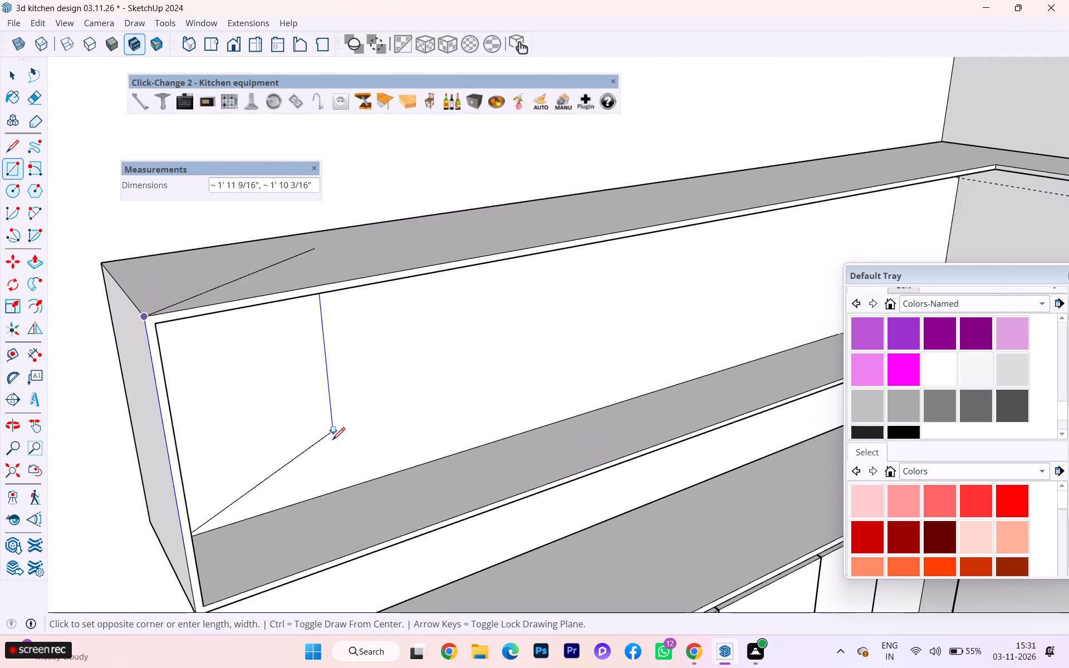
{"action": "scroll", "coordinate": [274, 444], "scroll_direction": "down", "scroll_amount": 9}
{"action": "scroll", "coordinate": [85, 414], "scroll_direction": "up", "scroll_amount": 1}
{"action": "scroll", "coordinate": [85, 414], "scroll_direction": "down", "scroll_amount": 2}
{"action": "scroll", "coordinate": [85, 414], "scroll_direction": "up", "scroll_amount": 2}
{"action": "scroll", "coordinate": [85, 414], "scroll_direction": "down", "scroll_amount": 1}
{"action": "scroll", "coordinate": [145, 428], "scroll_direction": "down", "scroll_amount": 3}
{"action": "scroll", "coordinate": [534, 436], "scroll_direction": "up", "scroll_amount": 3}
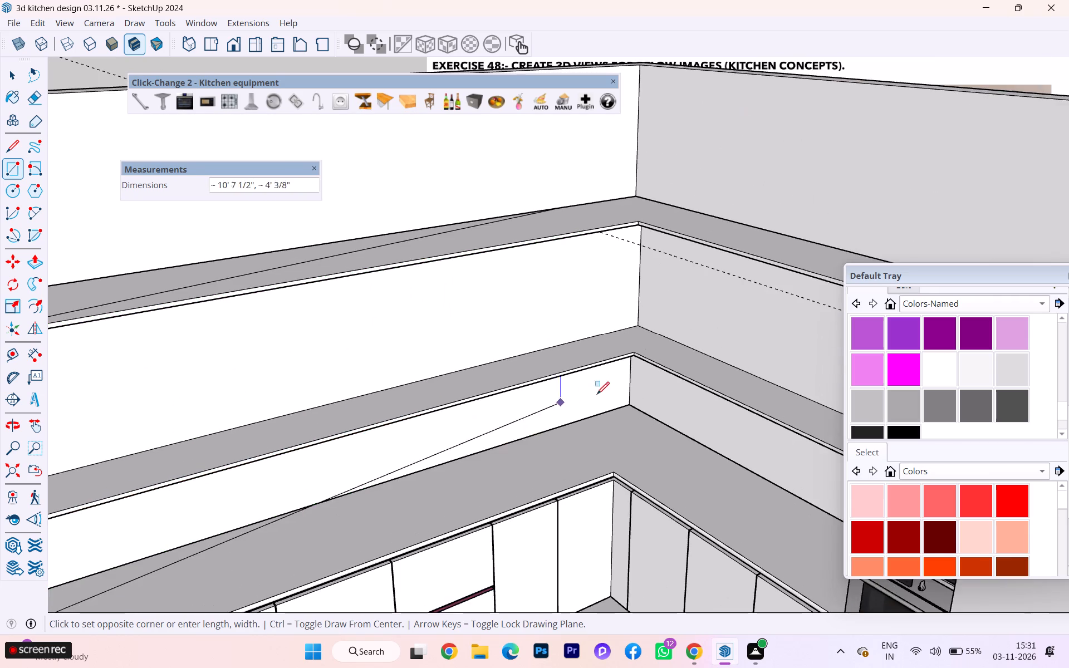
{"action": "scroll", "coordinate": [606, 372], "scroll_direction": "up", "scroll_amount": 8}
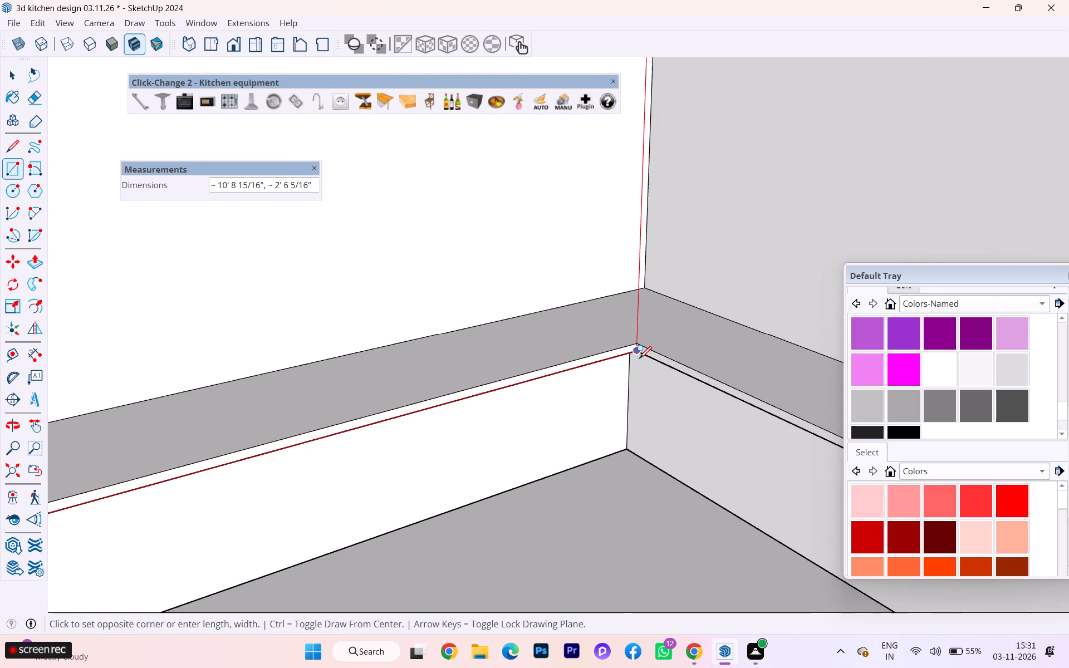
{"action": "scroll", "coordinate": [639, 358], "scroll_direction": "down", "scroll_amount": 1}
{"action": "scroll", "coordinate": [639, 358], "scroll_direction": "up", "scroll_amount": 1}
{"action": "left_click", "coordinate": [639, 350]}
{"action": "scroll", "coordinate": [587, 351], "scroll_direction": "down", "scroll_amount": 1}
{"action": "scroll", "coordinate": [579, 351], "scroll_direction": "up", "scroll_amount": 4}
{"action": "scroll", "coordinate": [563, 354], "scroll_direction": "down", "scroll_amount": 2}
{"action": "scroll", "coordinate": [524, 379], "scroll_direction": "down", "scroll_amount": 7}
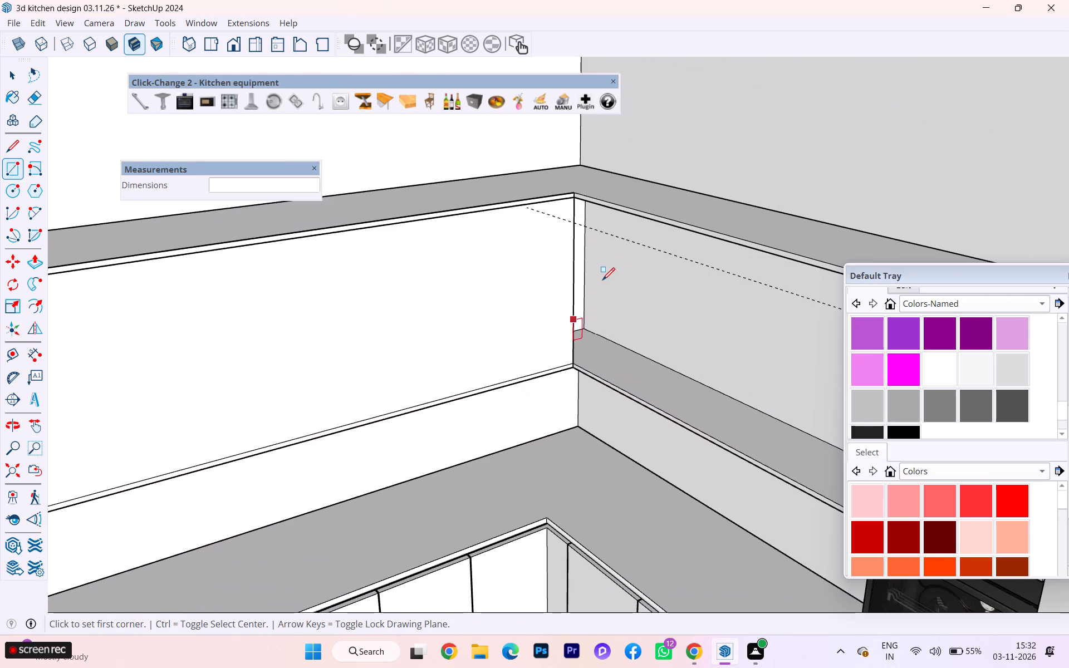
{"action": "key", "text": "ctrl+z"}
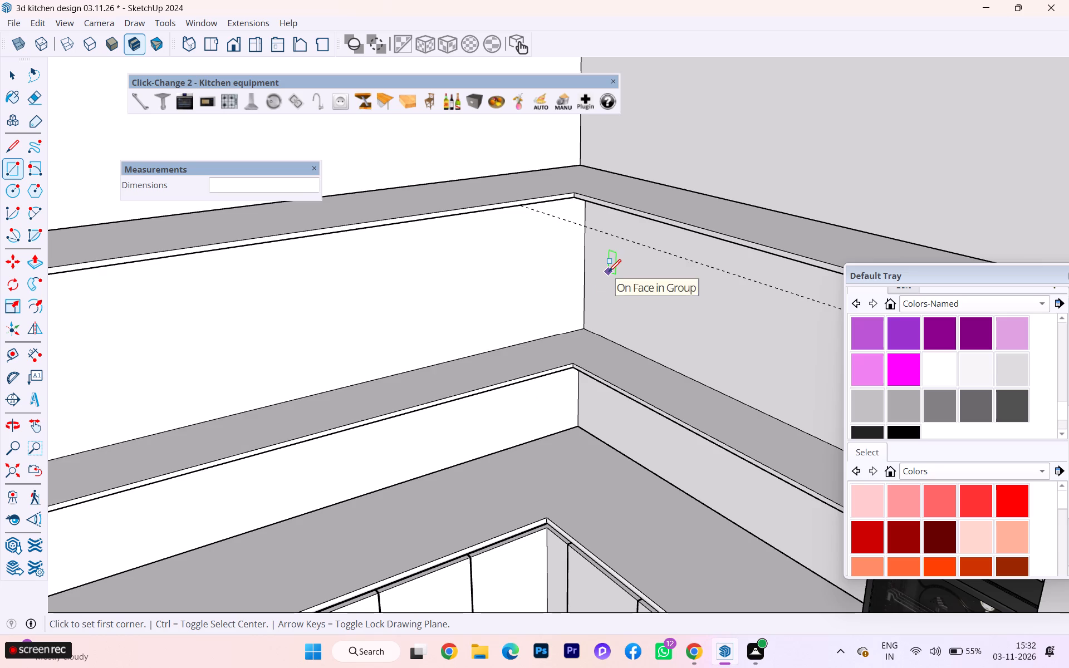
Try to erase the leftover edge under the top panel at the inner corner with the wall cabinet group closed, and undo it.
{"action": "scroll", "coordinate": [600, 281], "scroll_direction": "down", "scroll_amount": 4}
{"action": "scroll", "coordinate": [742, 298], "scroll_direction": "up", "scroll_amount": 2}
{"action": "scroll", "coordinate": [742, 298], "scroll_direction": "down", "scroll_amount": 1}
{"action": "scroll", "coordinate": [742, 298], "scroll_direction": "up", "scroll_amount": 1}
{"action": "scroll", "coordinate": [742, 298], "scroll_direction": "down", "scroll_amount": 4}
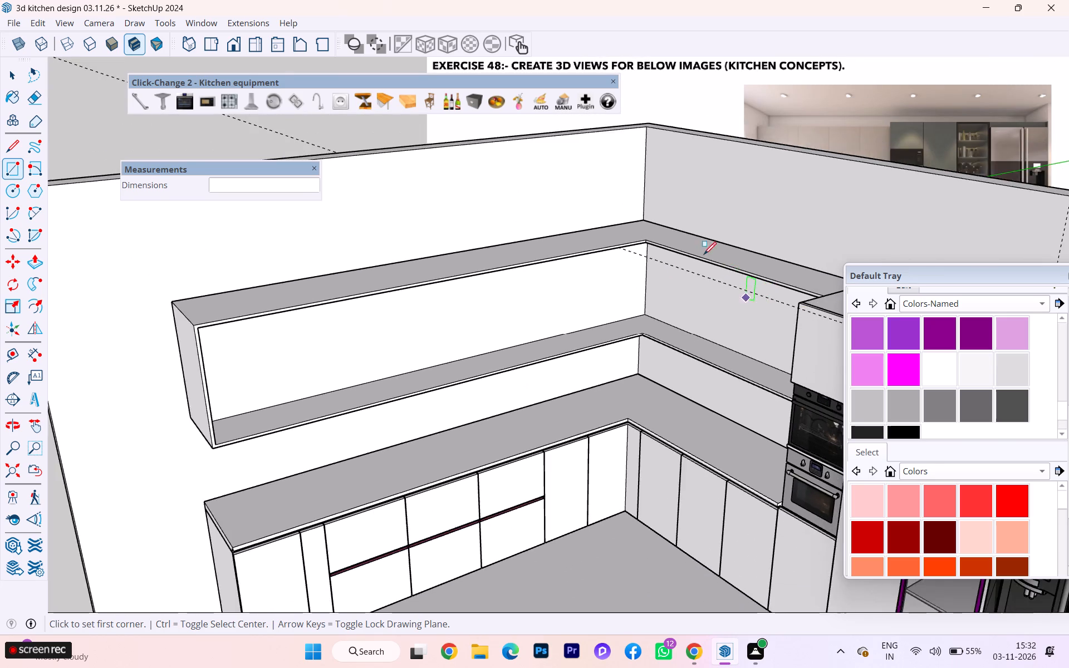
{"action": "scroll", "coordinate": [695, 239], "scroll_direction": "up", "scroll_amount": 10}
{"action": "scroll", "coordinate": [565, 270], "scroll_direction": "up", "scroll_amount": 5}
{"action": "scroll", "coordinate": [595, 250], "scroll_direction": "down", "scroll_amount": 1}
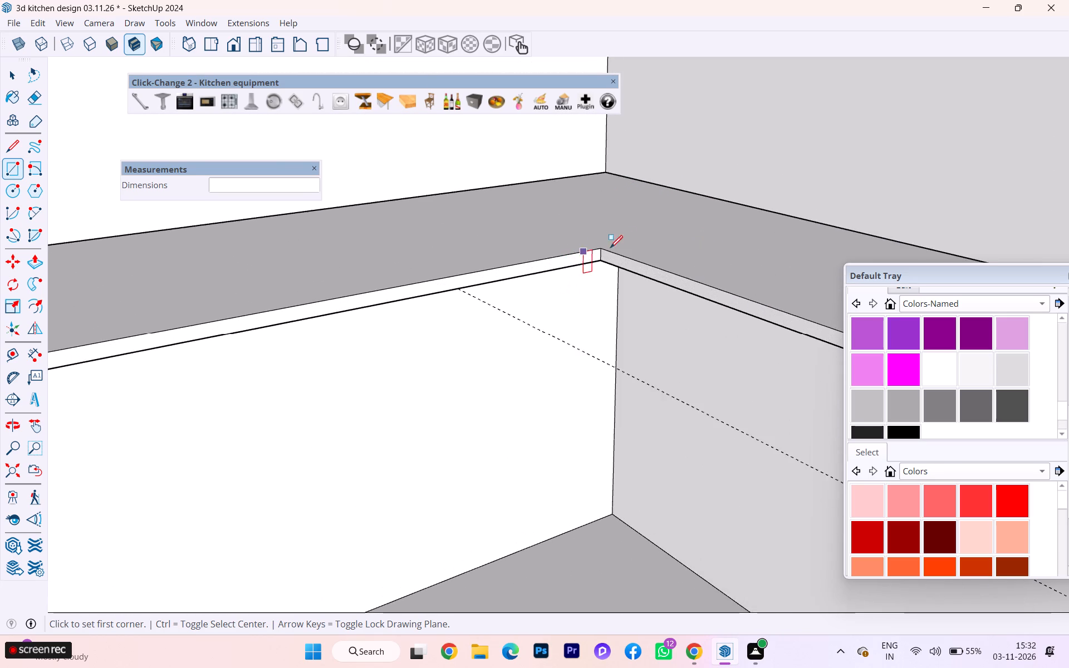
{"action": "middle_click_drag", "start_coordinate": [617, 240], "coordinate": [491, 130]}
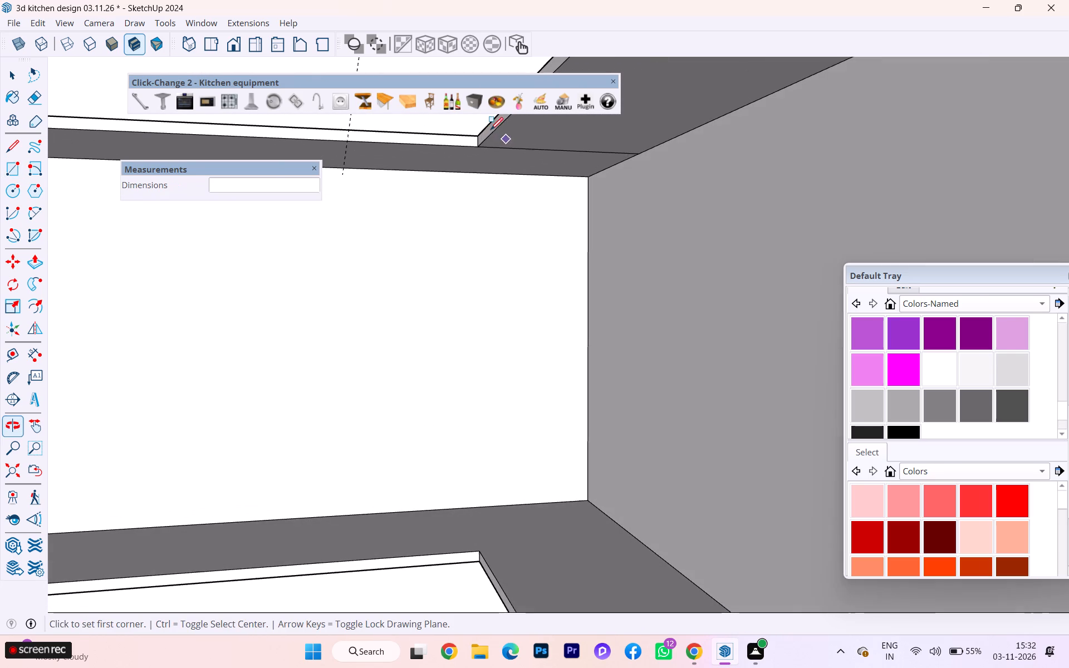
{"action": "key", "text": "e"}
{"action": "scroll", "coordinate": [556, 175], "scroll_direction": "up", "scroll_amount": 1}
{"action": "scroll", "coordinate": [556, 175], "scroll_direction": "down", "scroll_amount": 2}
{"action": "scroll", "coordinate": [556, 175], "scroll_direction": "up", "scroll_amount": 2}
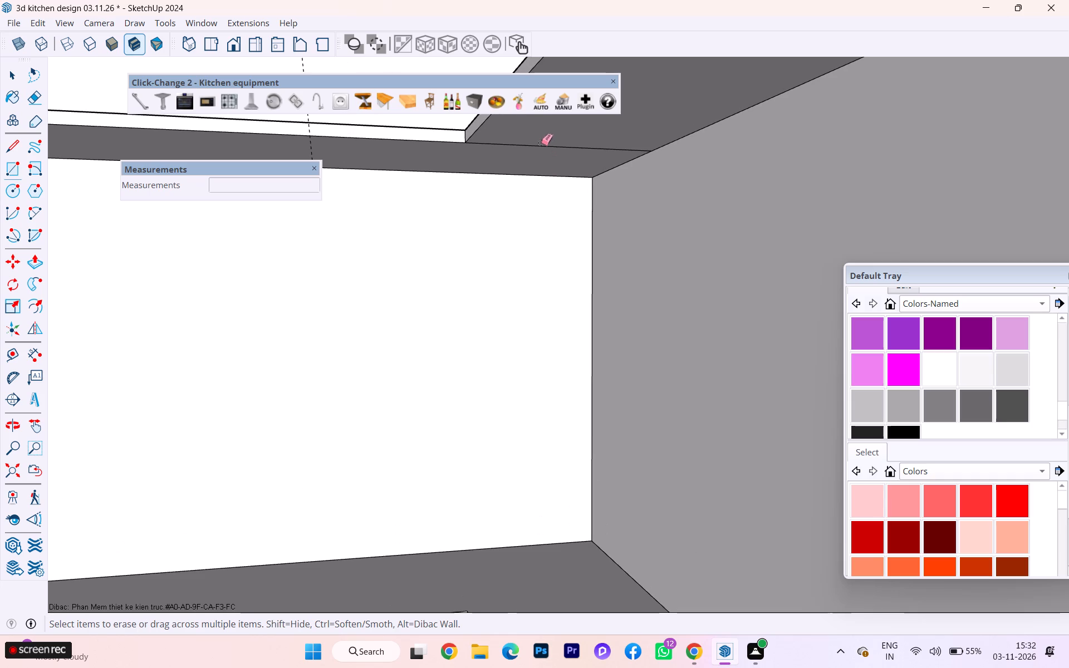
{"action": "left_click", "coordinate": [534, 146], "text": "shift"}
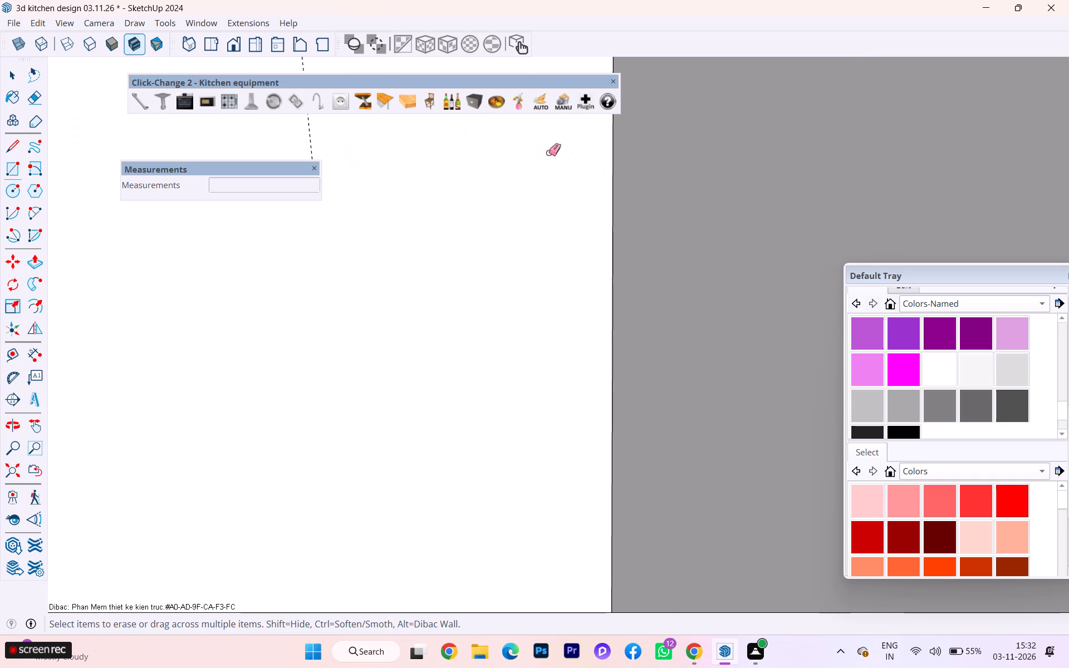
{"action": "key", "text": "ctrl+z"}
Open the wall cabinet group and erase the leftover edge on the underside of the top panel at the inner corner.
{"action": "scroll", "coordinate": [543, 174], "scroll_direction": "down", "scroll_amount": 3}
{"action": "scroll", "coordinate": [557, 204], "scroll_direction": "up", "scroll_amount": 2}
{"action": "scroll", "coordinate": [562, 218], "scroll_direction": "down", "scroll_amount": 4}
{"action": "scroll", "coordinate": [589, 222], "scroll_direction": "up", "scroll_amount": 1}
{"action": "scroll", "coordinate": [727, 258], "scroll_direction": "down", "scroll_amount": 2}
{"action": "scroll", "coordinate": [731, 260], "scroll_direction": "up", "scroll_amount": 3}
{"action": "scroll", "coordinate": [732, 261], "scroll_direction": "down", "scroll_amount": 5}
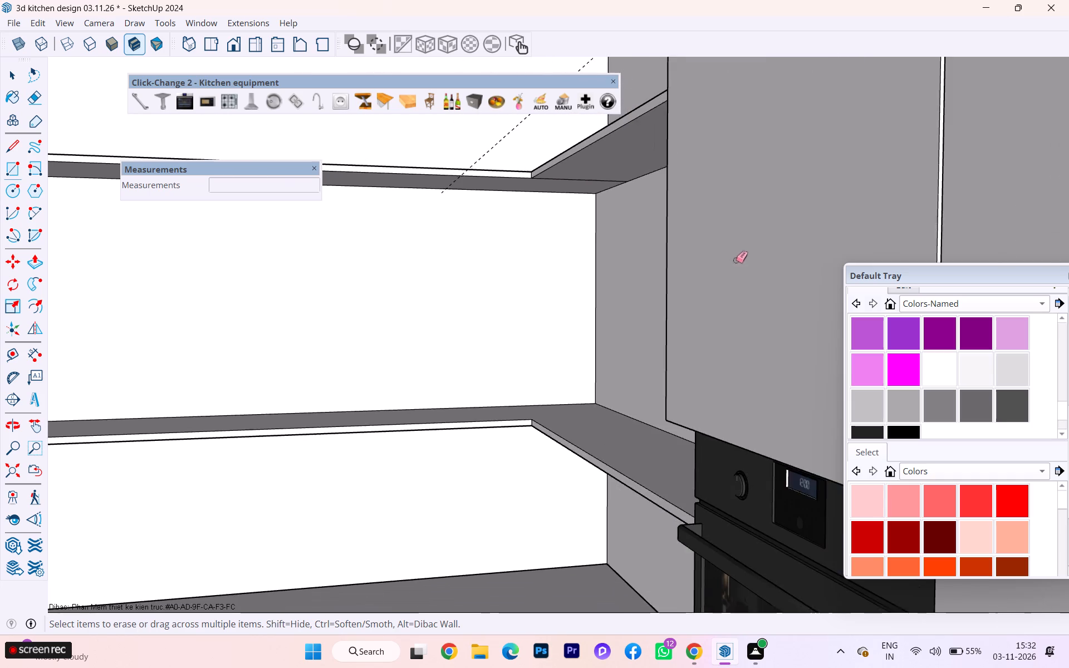
{"action": "scroll", "coordinate": [735, 260], "scroll_direction": "down", "scroll_amount": 2}
{"action": "scroll", "coordinate": [731, 261], "scroll_direction": "up", "scroll_amount": 1}
{"action": "scroll", "coordinate": [730, 261], "scroll_direction": "down", "scroll_amount": 1}
{"action": "middle_click_drag", "start_coordinate": [729, 262], "coordinate": [852, 380]}
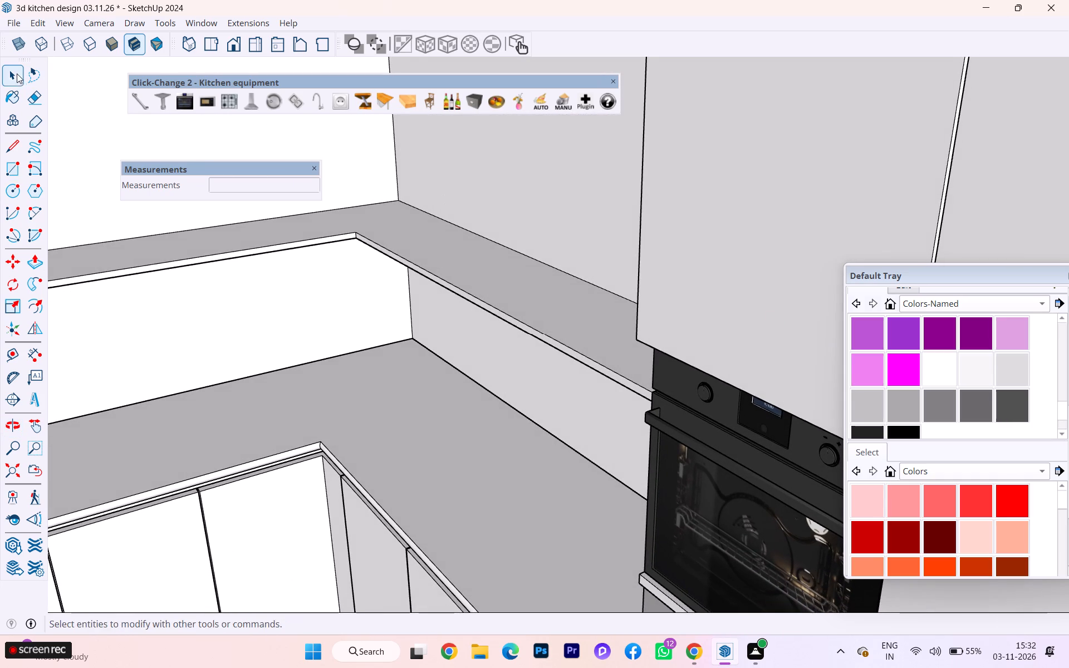
{"action": "left_click", "coordinate": [11, 72]}
{"action": "scroll", "coordinate": [346, 284], "scroll_direction": "down", "scroll_amount": 7}
{"action": "double_click", "coordinate": [359, 250]}
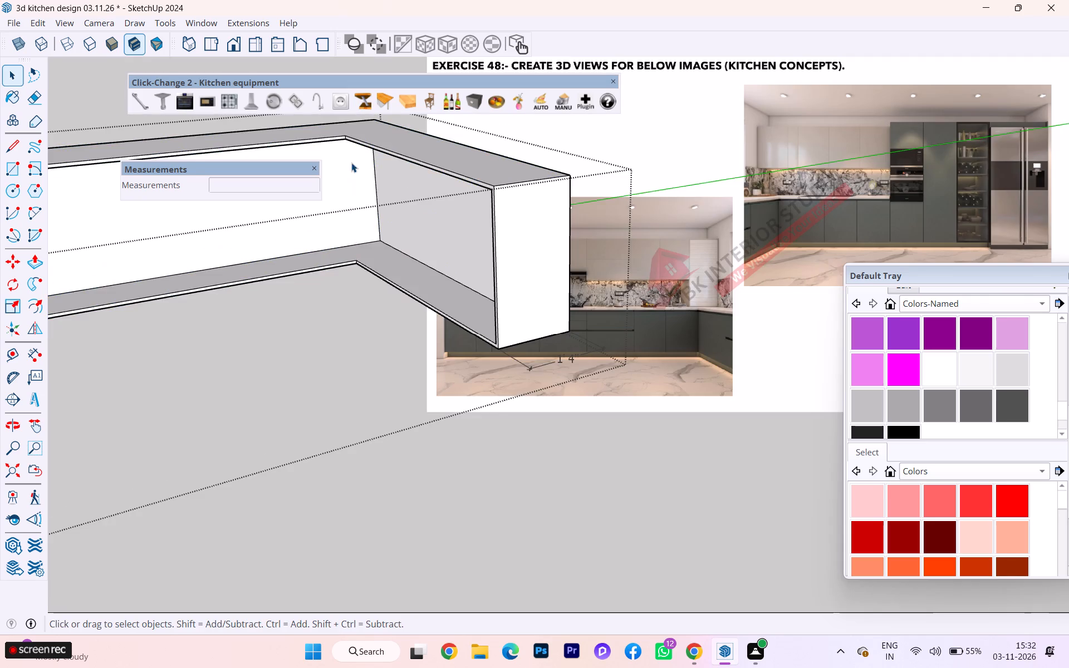
{"action": "middle_click_drag", "start_coordinate": [351, 163], "coordinate": [334, 72]}
{"action": "scroll", "coordinate": [334, 72], "scroll_direction": "down", "scroll_amount": 1}
{"action": "scroll", "coordinate": [349, 120], "scroll_direction": "up", "scroll_amount": 3}
{"action": "scroll", "coordinate": [350, 122], "scroll_direction": "down", "scroll_amount": 1}
{"action": "scroll", "coordinate": [351, 123], "scroll_direction": "up", "scroll_amount": 6}
{"action": "scroll", "coordinate": [364, 185], "scroll_direction": "down", "scroll_amount": 1}
{"action": "scroll", "coordinate": [365, 194], "scroll_direction": "up", "scroll_amount": 1}
{"action": "scroll", "coordinate": [365, 206], "scroll_direction": "down", "scroll_amount": 5}
{"action": "scroll", "coordinate": [335, 410], "scroll_direction": "down", "scroll_amount": 1}
{"action": "scroll", "coordinate": [335, 412], "scroll_direction": "up", "scroll_amount": 2}
{"action": "scroll", "coordinate": [334, 412], "scroll_direction": "down", "scroll_amount": 2}
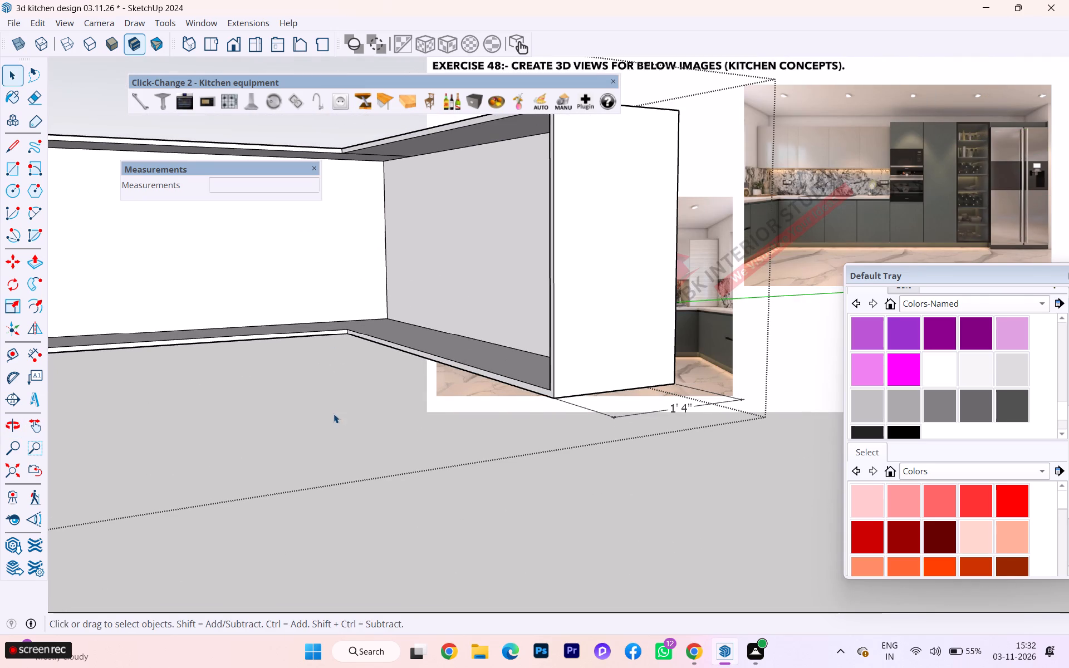
{"action": "key", "text": "e"}
{"action": "scroll", "coordinate": [379, 228], "scroll_direction": "up", "scroll_amount": 3}
{"action": "scroll", "coordinate": [390, 152], "scroll_direction": "up", "scroll_amount": 7}
{"action": "scroll", "coordinate": [390, 159], "scroll_direction": "down", "scroll_amount": 1}
{"action": "scroll", "coordinate": [390, 159], "scroll_direction": "up", "scroll_amount": 2}
{"action": "key", "text": "e"}
{"action": "scroll", "coordinate": [389, 153], "scroll_direction": "up", "scroll_amount": 7}
{"action": "scroll", "coordinate": [378, 155], "scroll_direction": "down", "scroll_amount": 1}
{"action": "scroll", "coordinate": [376, 156], "scroll_direction": "up", "scroll_amount": 6}
{"action": "scroll", "coordinate": [376, 156], "scroll_direction": "down", "scroll_amount": 4}
{"action": "scroll", "coordinate": [376, 156], "scroll_direction": "up", "scroll_amount": 1}
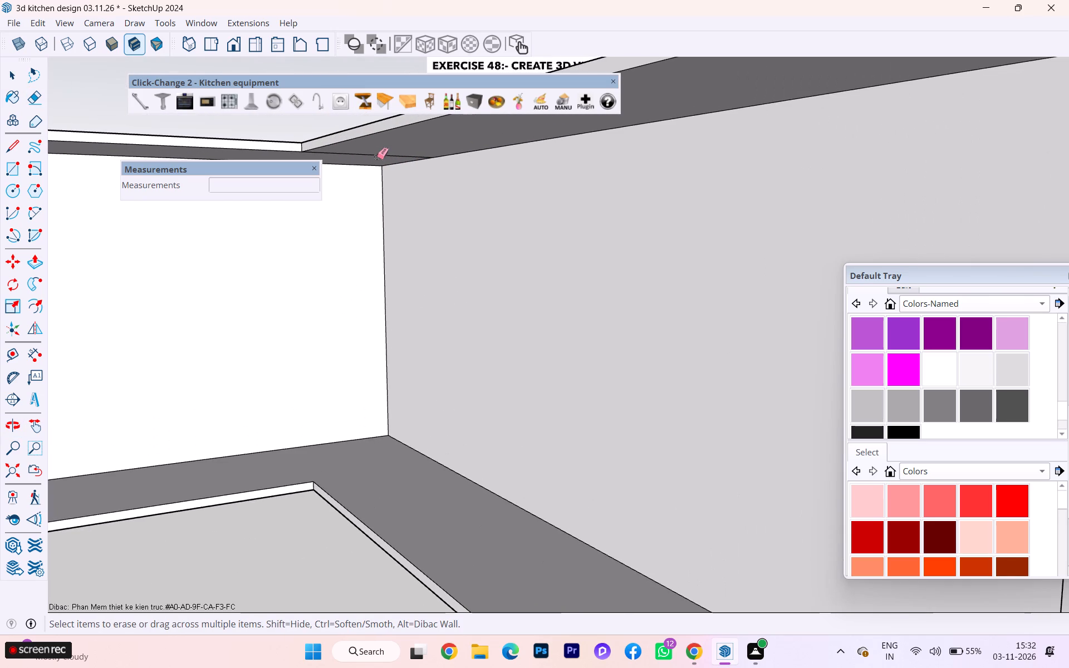
{"action": "left_click", "coordinate": [376, 156], "text": "shift"}
{"action": "scroll", "coordinate": [386, 188], "scroll_direction": "down", "scroll_amount": 3}
{"action": "scroll", "coordinate": [387, 197], "scroll_direction": "up", "scroll_amount": 2}
{"action": "scroll", "coordinate": [428, 263], "scroll_direction": "down", "scroll_amount": 4}
{"action": "scroll", "coordinate": [431, 274], "scroll_direction": "up", "scroll_amount": 1}
{"action": "scroll", "coordinate": [432, 276], "scroll_direction": "down", "scroll_amount": 1}
{"action": "scroll", "coordinate": [432, 277], "scroll_direction": "up", "scroll_amount": 1}
{"action": "scroll", "coordinate": [432, 277], "scroll_direction": "down", "scroll_amount": 3}
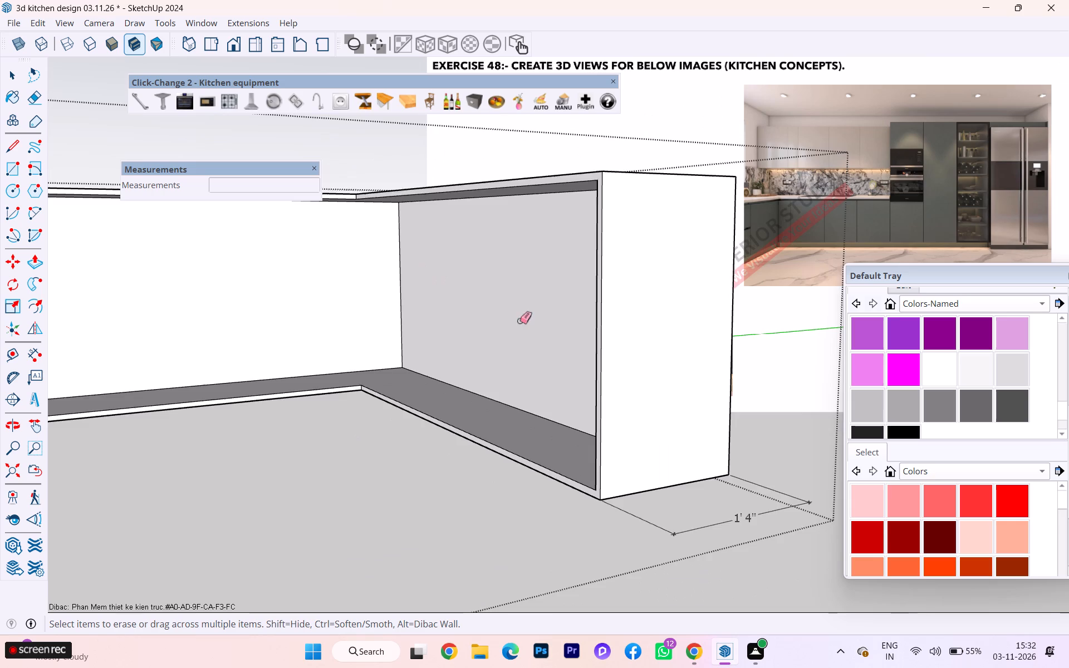
Erase the 1' 4" dimension at the short run's end and close the wall cabinet group.
{"action": "scroll", "coordinate": [519, 321], "scroll_direction": "down", "scroll_amount": 3}
{"action": "scroll", "coordinate": [527, 322], "scroll_direction": "up", "scroll_amount": 1}
{"action": "scroll", "coordinate": [528, 322], "scroll_direction": "down", "scroll_amount": 2}
{"action": "scroll", "coordinate": [529, 323], "scroll_direction": "up", "scroll_amount": 2}
{"action": "scroll", "coordinate": [533, 322], "scroll_direction": "down", "scroll_amount": 1}
{"action": "middle_click_drag", "start_coordinate": [534, 322], "coordinate": [592, 428]}
{"action": "key", "text": "space"}
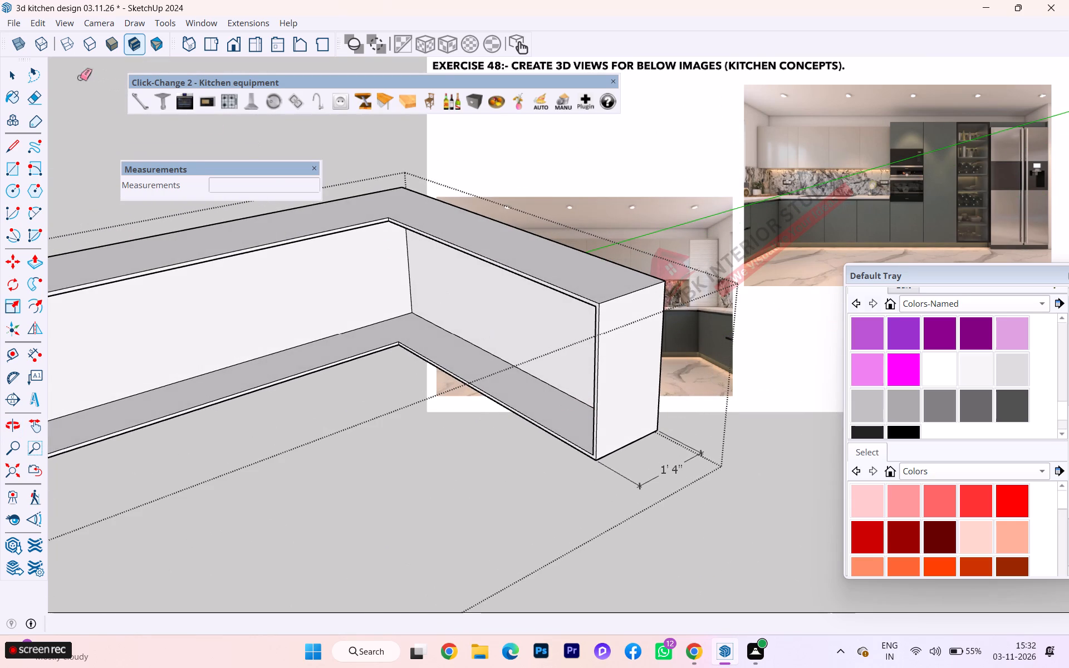
{"action": "left_click", "coordinate": [661, 477]}
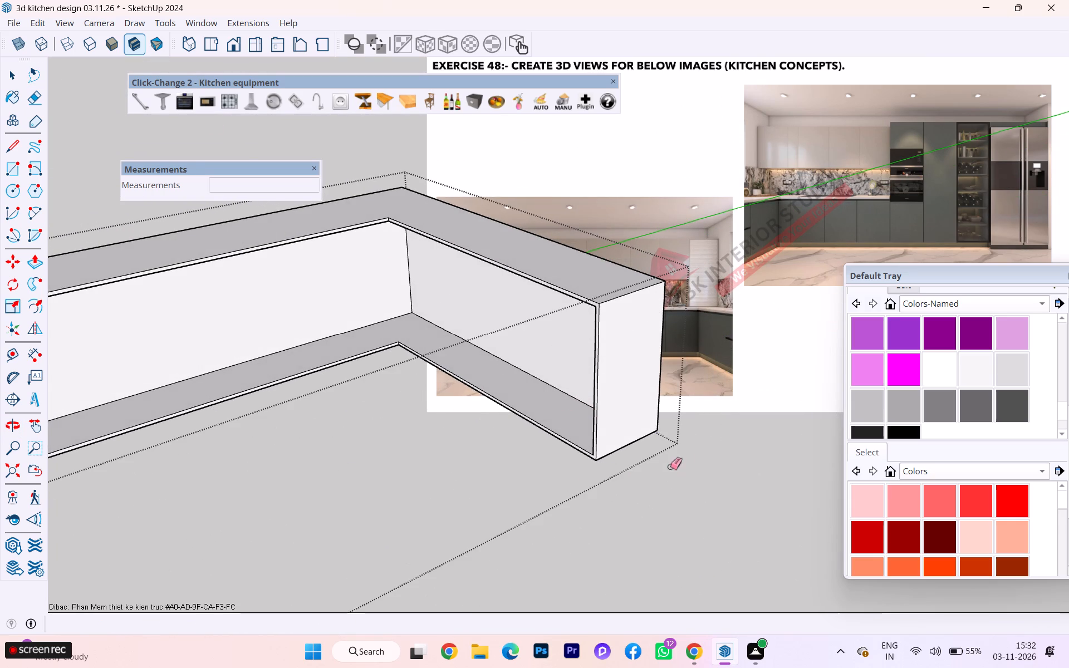
{"action": "scroll", "coordinate": [706, 441], "scroll_direction": "down", "scroll_amount": 3}
{"action": "scroll", "coordinate": [714, 440], "scroll_direction": "up", "scroll_amount": 2}
{"action": "scroll", "coordinate": [715, 440], "scroll_direction": "down", "scroll_amount": 1}
{"action": "left_click", "coordinate": [1, 77]}
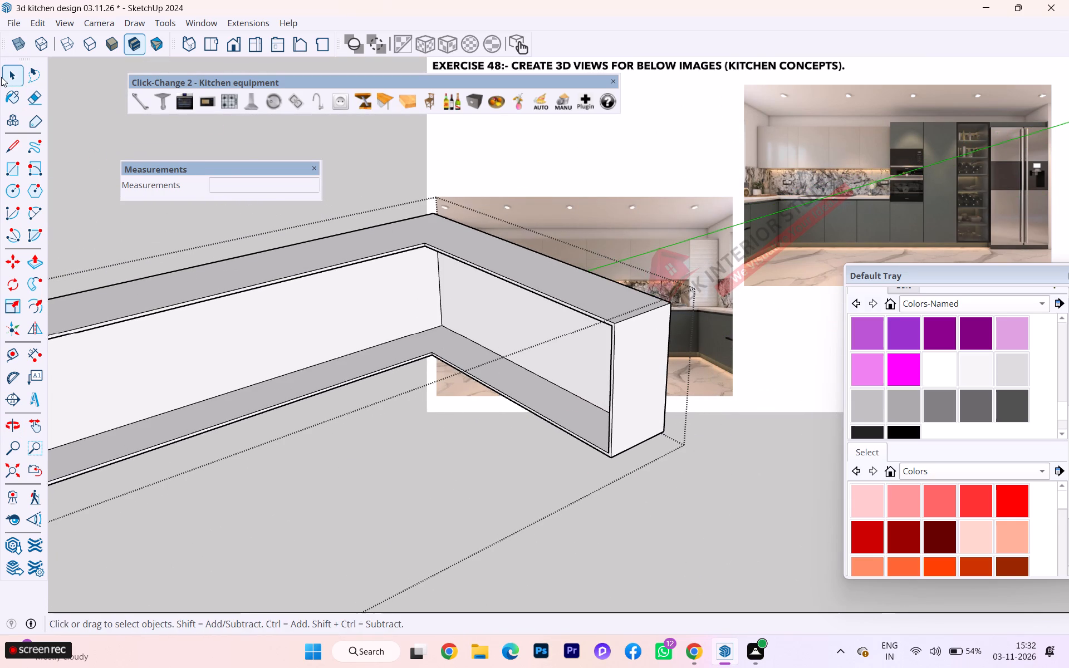
{"action": "left_click", "coordinate": [148, 215]}
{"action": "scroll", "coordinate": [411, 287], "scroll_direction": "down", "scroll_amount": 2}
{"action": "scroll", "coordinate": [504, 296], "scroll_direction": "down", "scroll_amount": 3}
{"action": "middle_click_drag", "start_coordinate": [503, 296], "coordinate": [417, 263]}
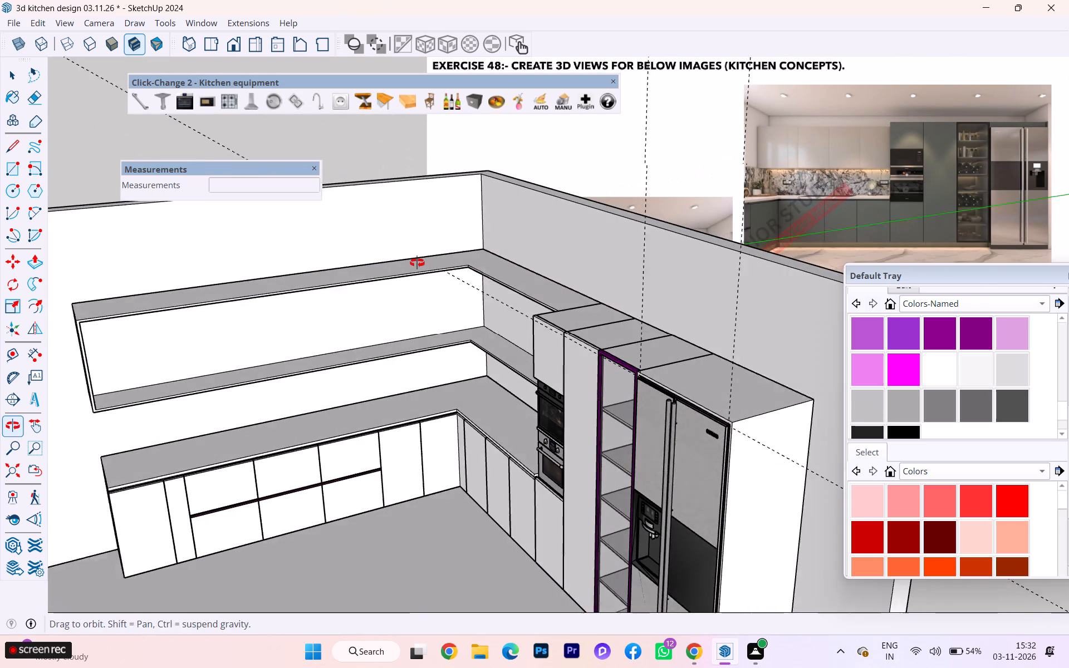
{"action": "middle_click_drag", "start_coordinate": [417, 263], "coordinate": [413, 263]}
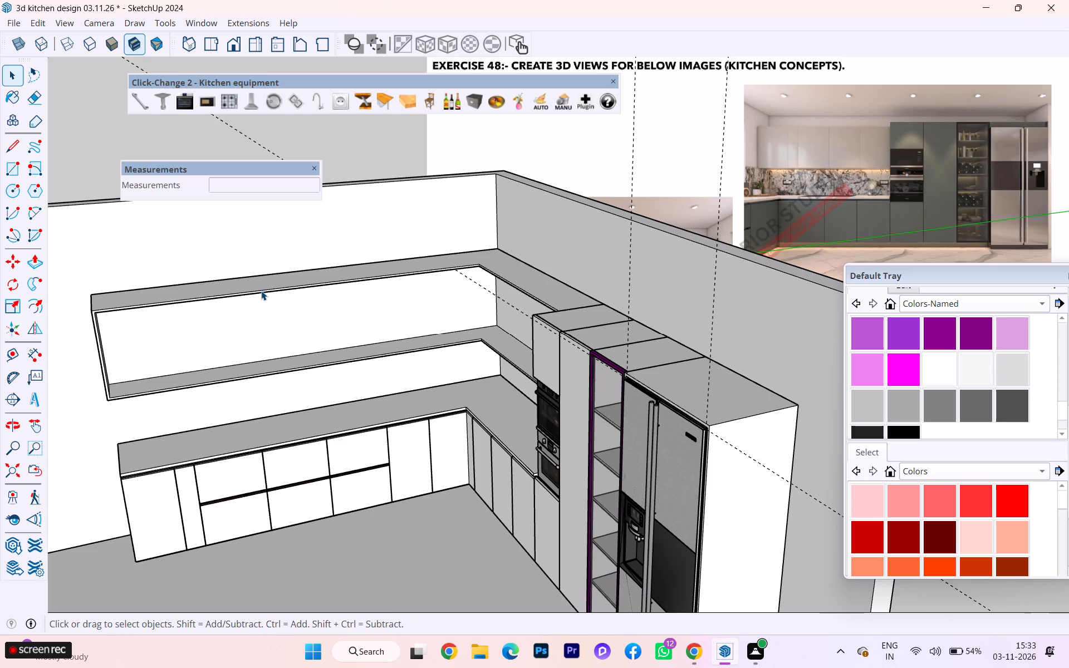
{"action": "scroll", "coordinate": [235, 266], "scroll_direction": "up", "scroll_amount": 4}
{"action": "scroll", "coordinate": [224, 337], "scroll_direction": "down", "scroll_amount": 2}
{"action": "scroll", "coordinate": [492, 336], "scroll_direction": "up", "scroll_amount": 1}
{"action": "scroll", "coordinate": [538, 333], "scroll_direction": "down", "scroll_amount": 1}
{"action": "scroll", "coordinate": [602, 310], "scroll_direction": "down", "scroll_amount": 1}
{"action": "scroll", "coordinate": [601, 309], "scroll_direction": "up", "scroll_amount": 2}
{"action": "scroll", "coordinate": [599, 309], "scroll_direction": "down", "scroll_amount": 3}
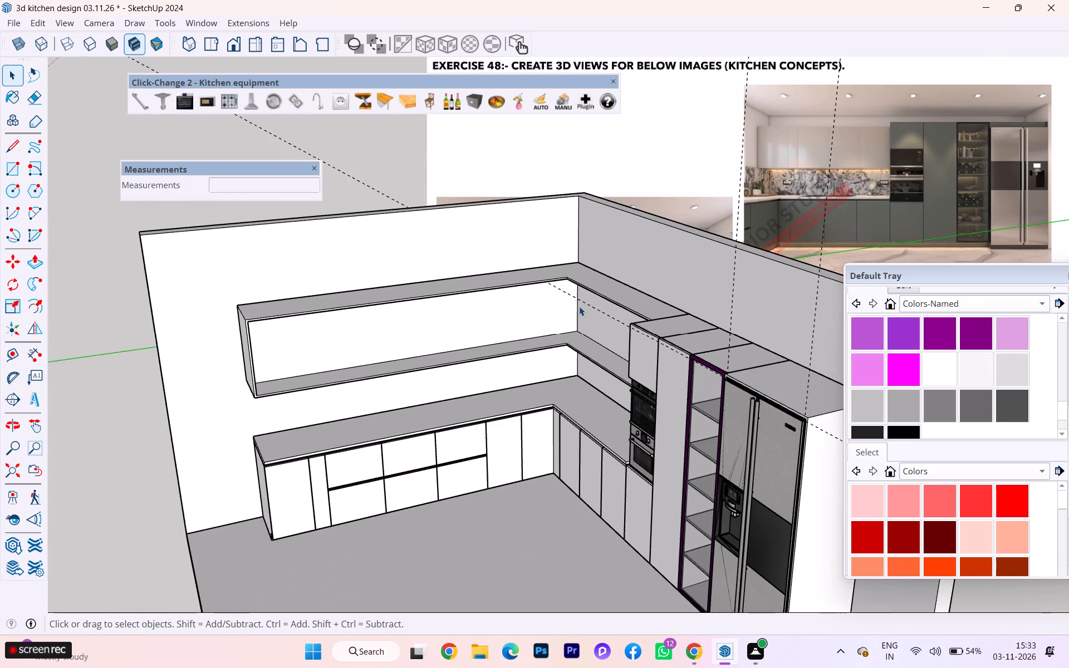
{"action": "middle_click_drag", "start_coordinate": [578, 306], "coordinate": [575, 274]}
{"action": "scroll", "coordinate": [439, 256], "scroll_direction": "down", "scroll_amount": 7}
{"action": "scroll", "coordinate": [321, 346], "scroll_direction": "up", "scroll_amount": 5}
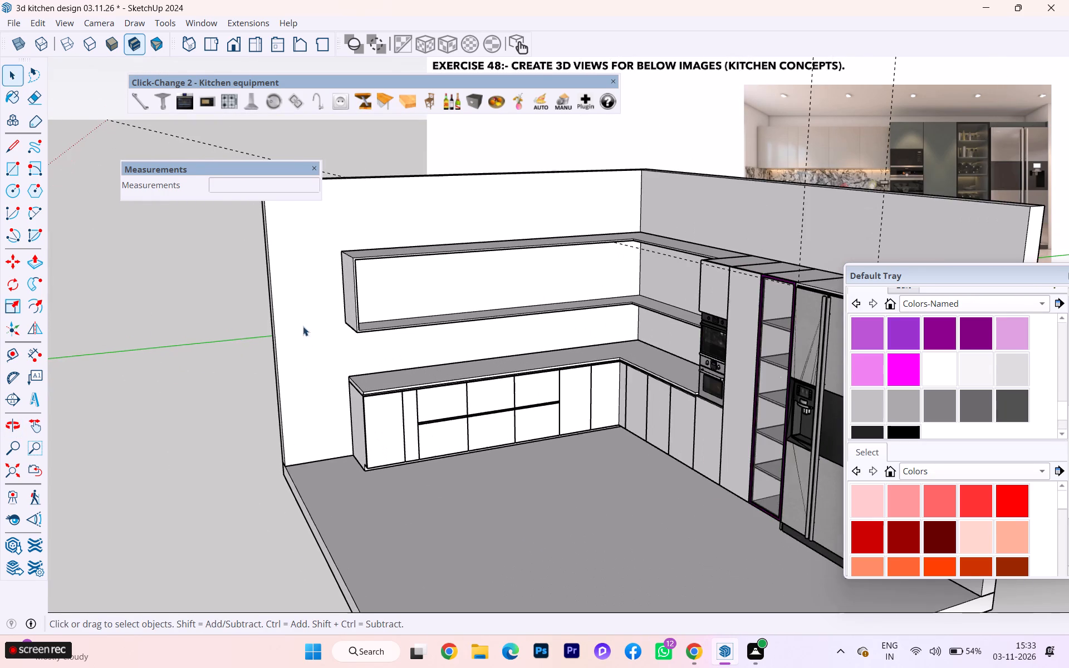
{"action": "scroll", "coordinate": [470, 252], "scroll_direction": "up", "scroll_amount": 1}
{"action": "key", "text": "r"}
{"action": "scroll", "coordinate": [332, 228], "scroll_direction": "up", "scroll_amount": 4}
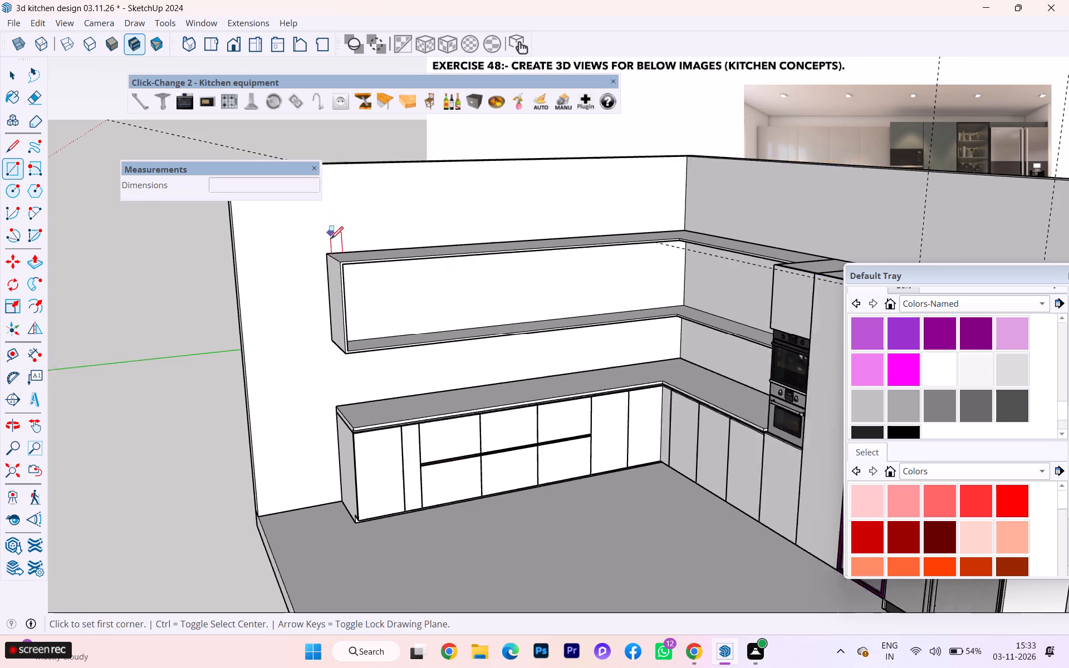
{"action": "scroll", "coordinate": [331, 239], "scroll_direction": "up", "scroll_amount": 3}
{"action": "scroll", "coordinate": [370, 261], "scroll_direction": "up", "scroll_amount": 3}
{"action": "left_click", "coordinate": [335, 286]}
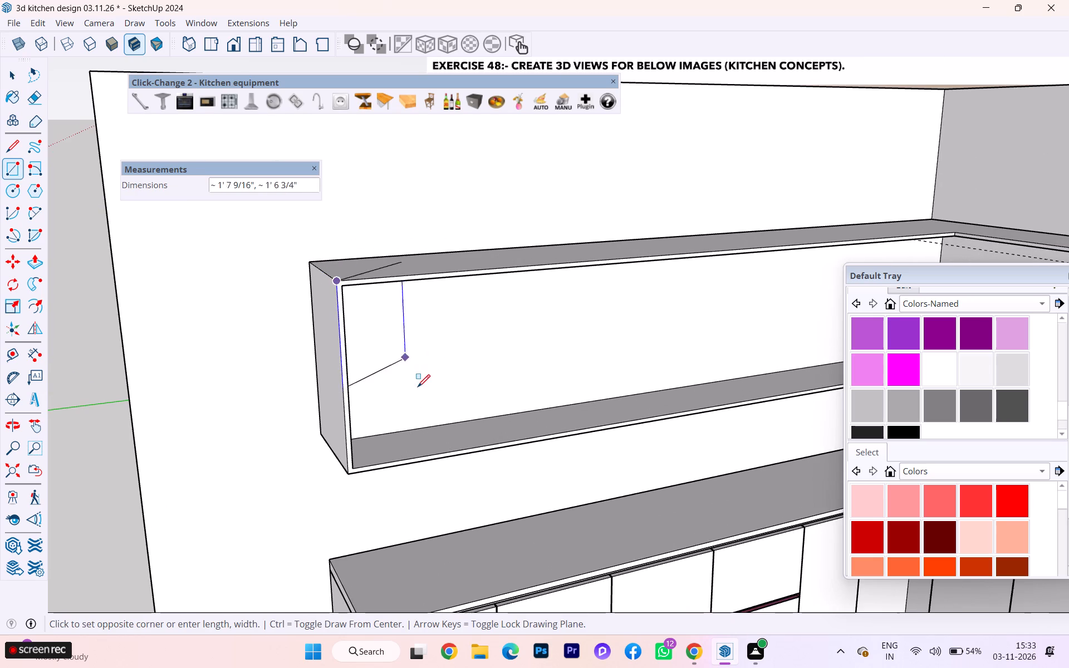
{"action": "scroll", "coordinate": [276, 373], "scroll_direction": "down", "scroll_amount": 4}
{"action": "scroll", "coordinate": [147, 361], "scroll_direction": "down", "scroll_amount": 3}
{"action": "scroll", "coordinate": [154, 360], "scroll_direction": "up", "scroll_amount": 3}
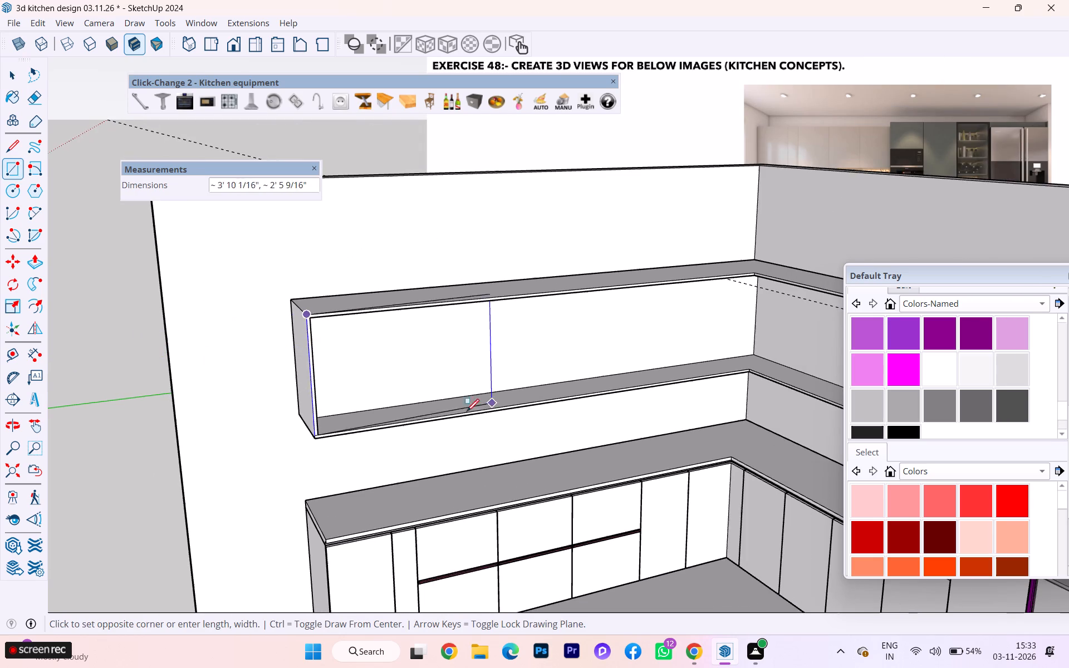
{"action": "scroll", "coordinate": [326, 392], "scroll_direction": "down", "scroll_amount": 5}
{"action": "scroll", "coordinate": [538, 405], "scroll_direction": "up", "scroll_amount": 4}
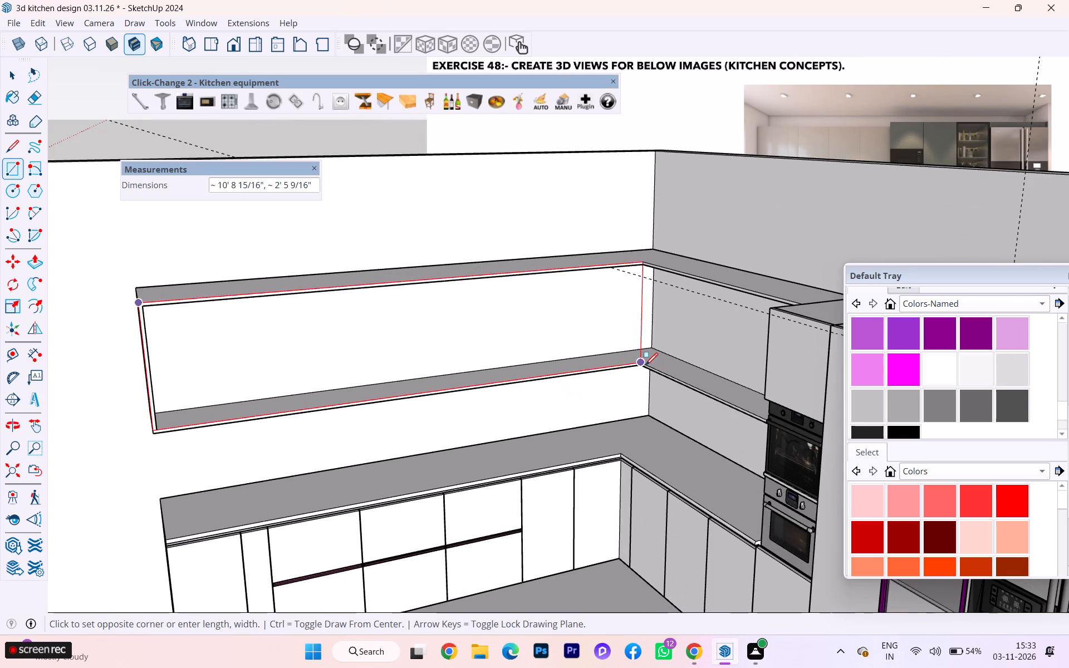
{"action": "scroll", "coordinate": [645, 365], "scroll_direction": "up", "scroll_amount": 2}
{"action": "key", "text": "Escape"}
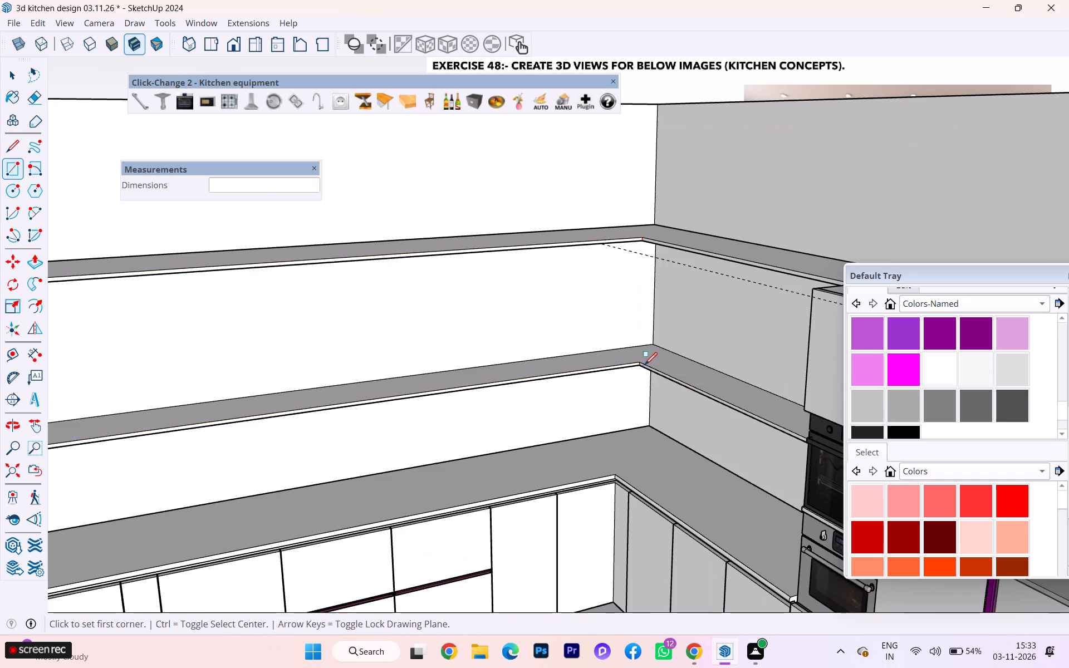
Copy the inner side face at the long run's free end from the wall cabinet group and paste it in place outside the group.
{"action": "scroll", "coordinate": [551, 282], "scroll_direction": "up", "scroll_amount": 1}
{"action": "scroll", "coordinate": [551, 282], "scroll_direction": "down", "scroll_amount": 6}
{"action": "scroll", "coordinate": [580, 279], "scroll_direction": "up", "scroll_amount": 2}
{"action": "scroll", "coordinate": [580, 279], "scroll_direction": "down", "scroll_amount": 2}
{"action": "middle_click_drag", "start_coordinate": [577, 283], "coordinate": [310, 304]}
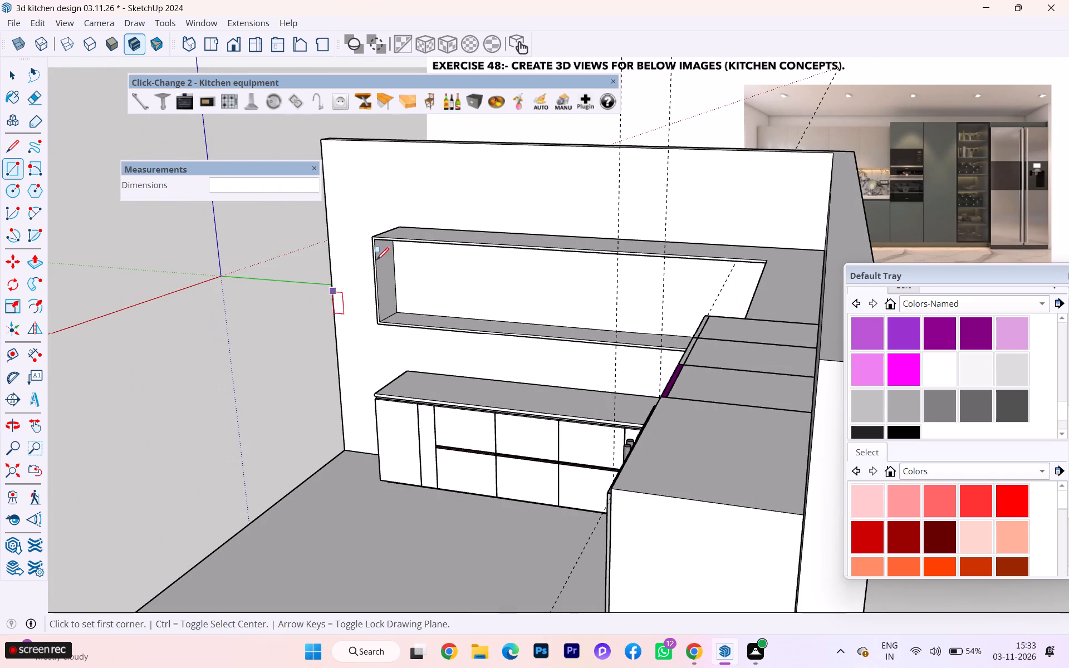
{"action": "key", "text": "space"}
{"action": "left_click", "coordinate": [0, 81]}
{"action": "left_click", "coordinate": [9, 73]}
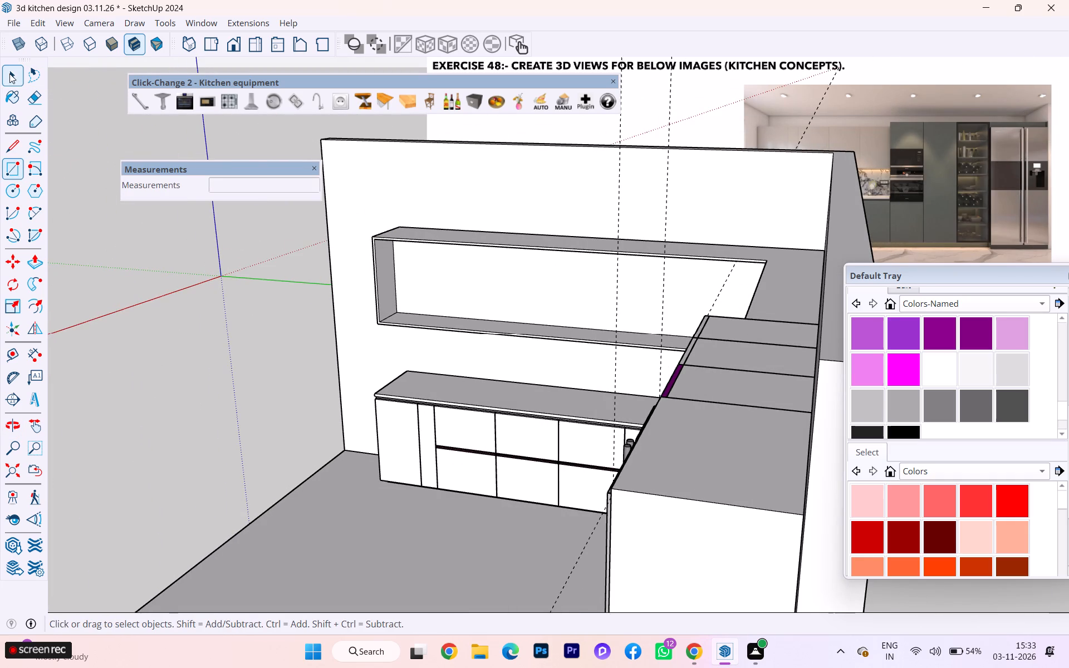
{"action": "scroll", "coordinate": [340, 203], "scroll_direction": "up", "scroll_amount": 2}
{"action": "scroll", "coordinate": [340, 203], "scroll_direction": "down", "scroll_amount": 3}
{"action": "scroll", "coordinate": [340, 203], "scroll_direction": "up", "scroll_amount": 1}
{"action": "scroll", "coordinate": [341, 205], "scroll_direction": "down", "scroll_amount": 1}
{"action": "scroll", "coordinate": [342, 207], "scroll_direction": "up", "scroll_amount": 4}
{"action": "scroll", "coordinate": [444, 279], "scroll_direction": "up", "scroll_amount": 3}
{"action": "scroll", "coordinate": [444, 274], "scroll_direction": "down", "scroll_amount": 3}
{"action": "scroll", "coordinate": [444, 275], "scroll_direction": "up", "scroll_amount": 7}
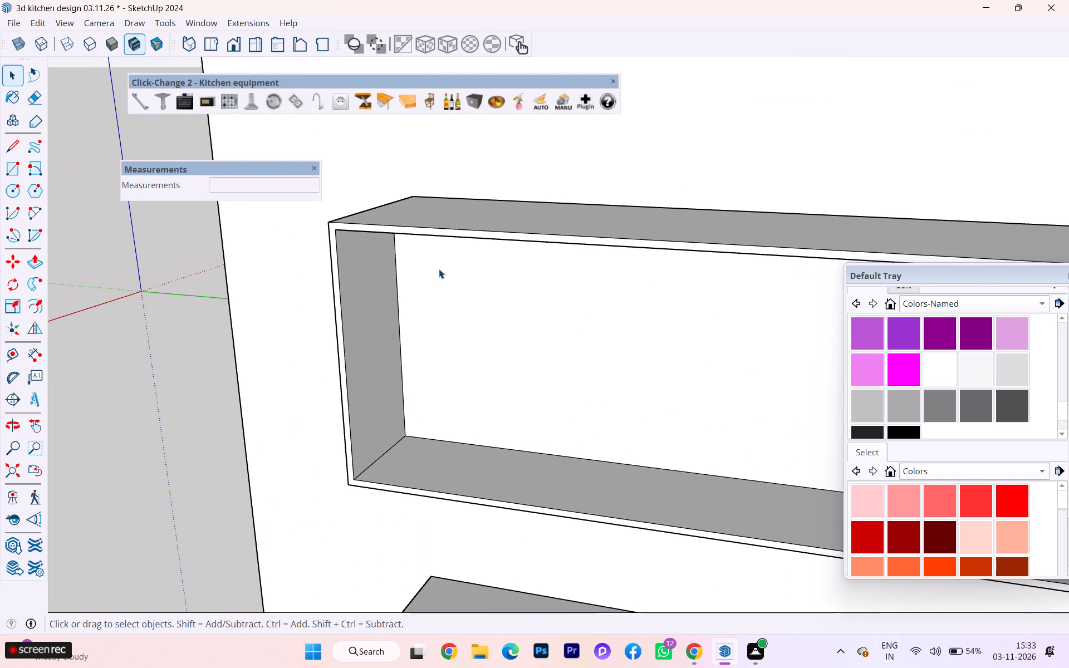
{"action": "middle_click_drag", "start_coordinate": [364, 231], "coordinate": [303, 228]}
{"action": "triple_click", "coordinate": [360, 261]}
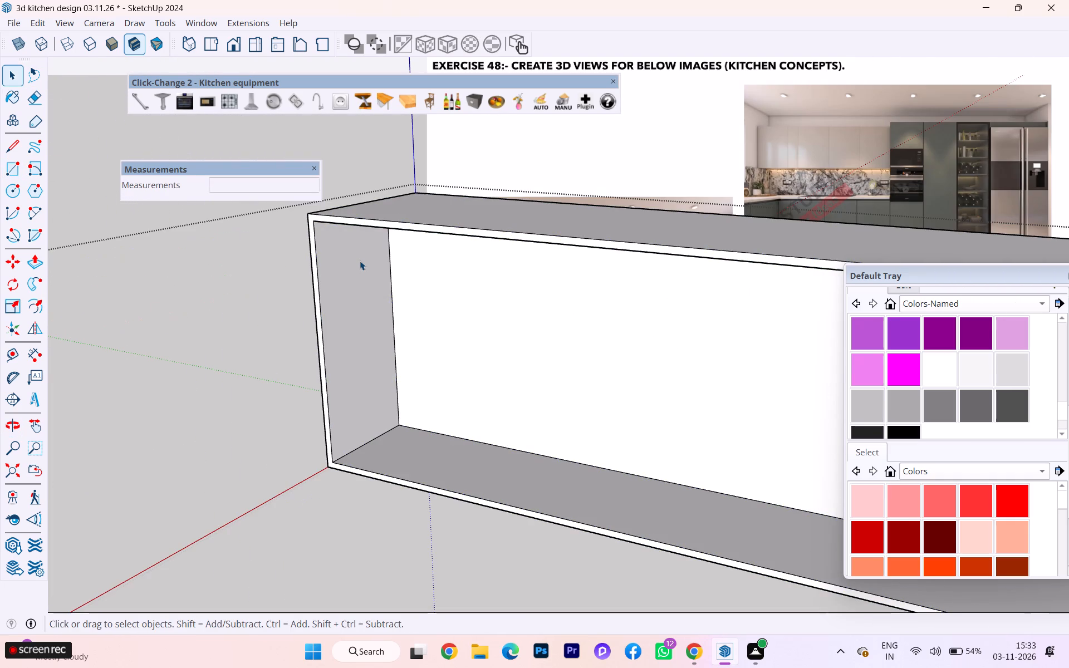
{"action": "double_click", "coordinate": [355, 266]}
{"action": "double_click", "coordinate": [357, 267]}
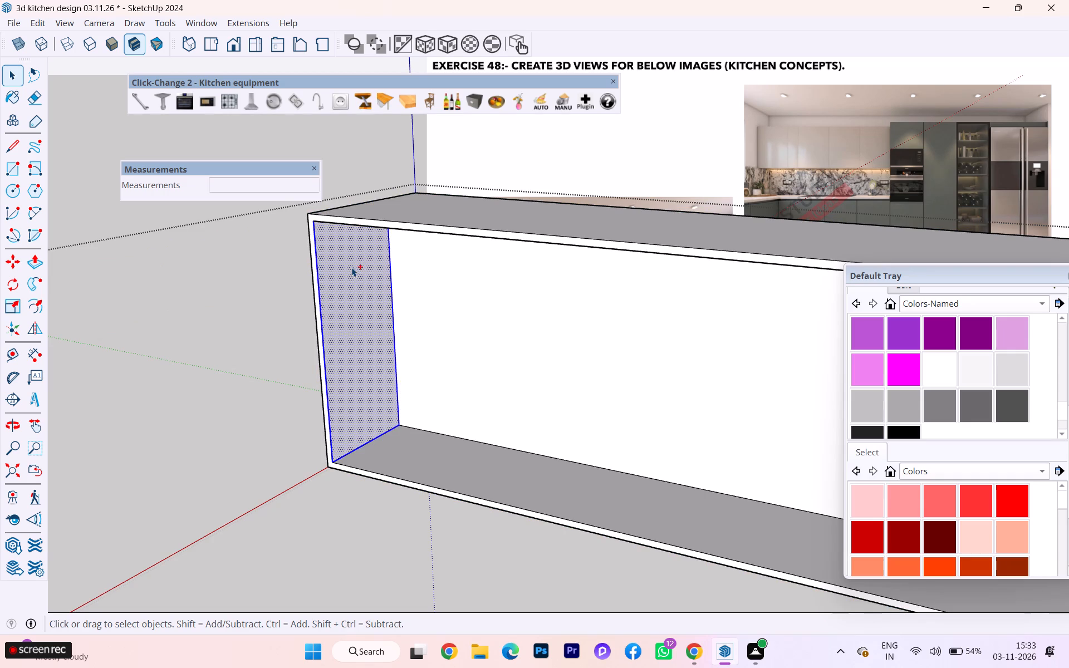
{"action": "key", "text": "ctrl+c"}
{"action": "left_click", "coordinate": [102, 207]}
{"action": "scroll", "coordinate": [183, 271], "scroll_direction": "down", "scroll_amount": 3}
{"action": "scroll", "coordinate": [184, 272], "scroll_direction": "up", "scroll_amount": 1}
{"action": "scroll", "coordinate": [185, 274], "scroll_direction": "down", "scroll_amount": 2}
{"action": "middle_click_drag", "start_coordinate": [188, 279], "coordinate": [196, 277]}
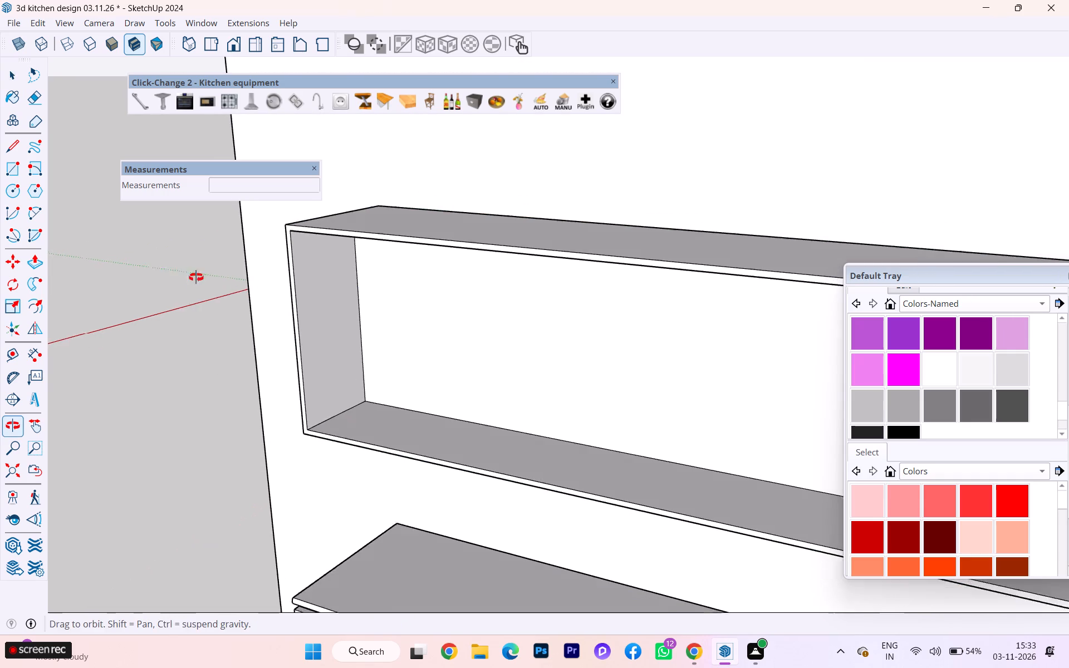
{"action": "middle_click_drag", "start_coordinate": [196, 277], "coordinate": [220, 249]}
{"action": "left_click", "coordinate": [30, 24]}
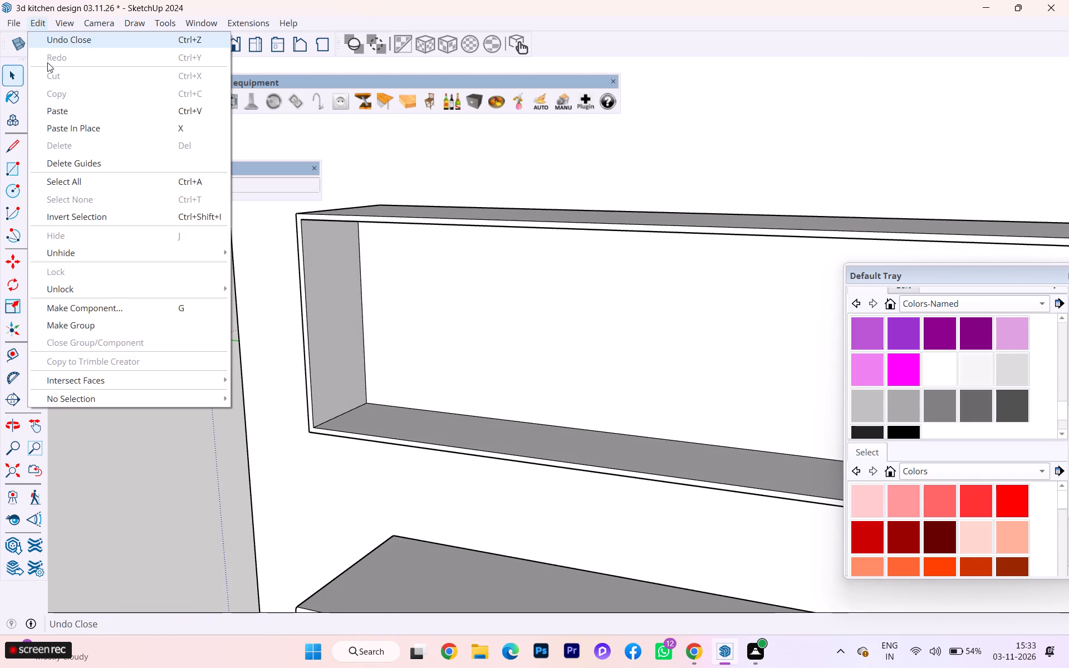
{"action": "left_click", "coordinate": [101, 125]}
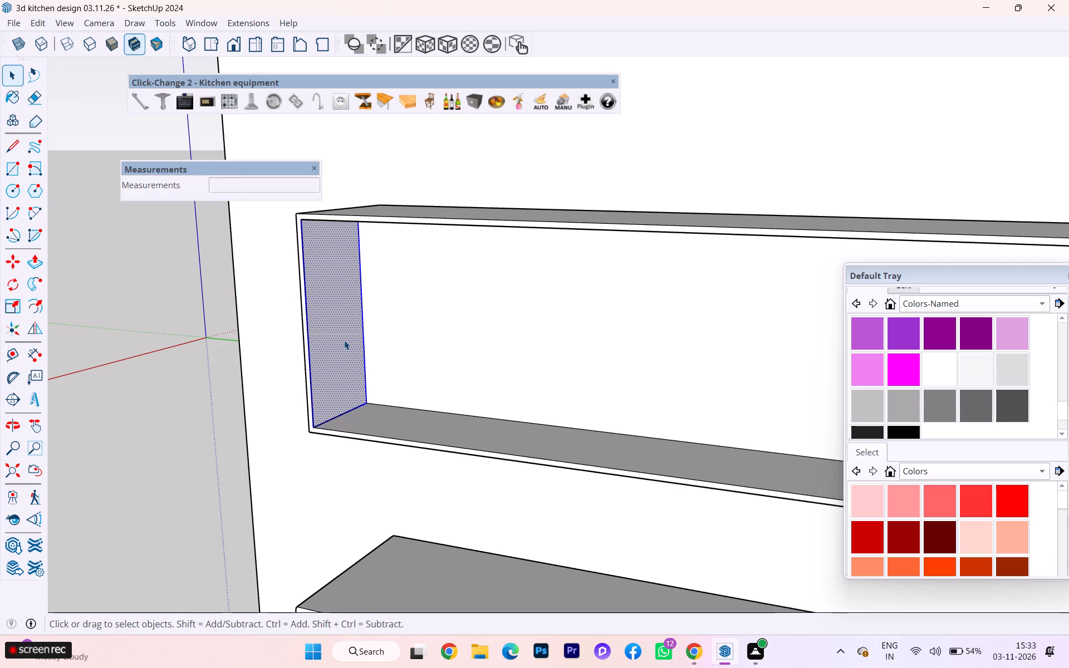
Push/Pull the pasted side face 3/4" to make it a solid partition panel.
{"action": "key", "text": "p"}
{"action": "scroll", "coordinate": [356, 337], "scroll_direction": "up", "scroll_amount": 4}
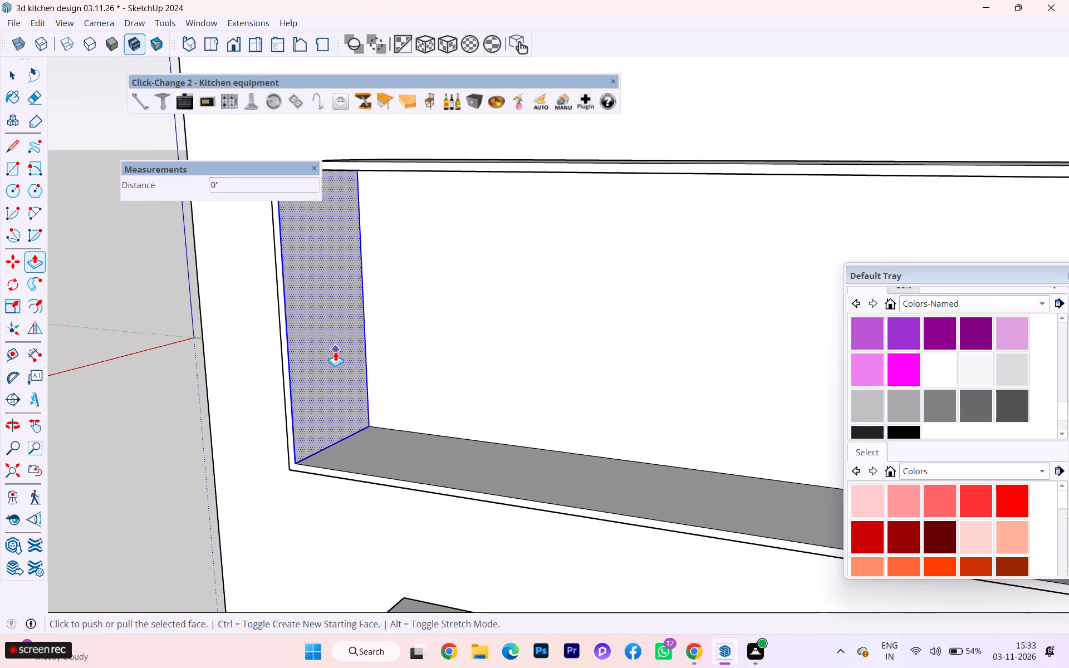
{"action": "left_click", "coordinate": [335, 351]}
{"action": "type", "text": ".75"}
{"action": "key", "text": "Return"}
{"action": "key", "text": "space"}
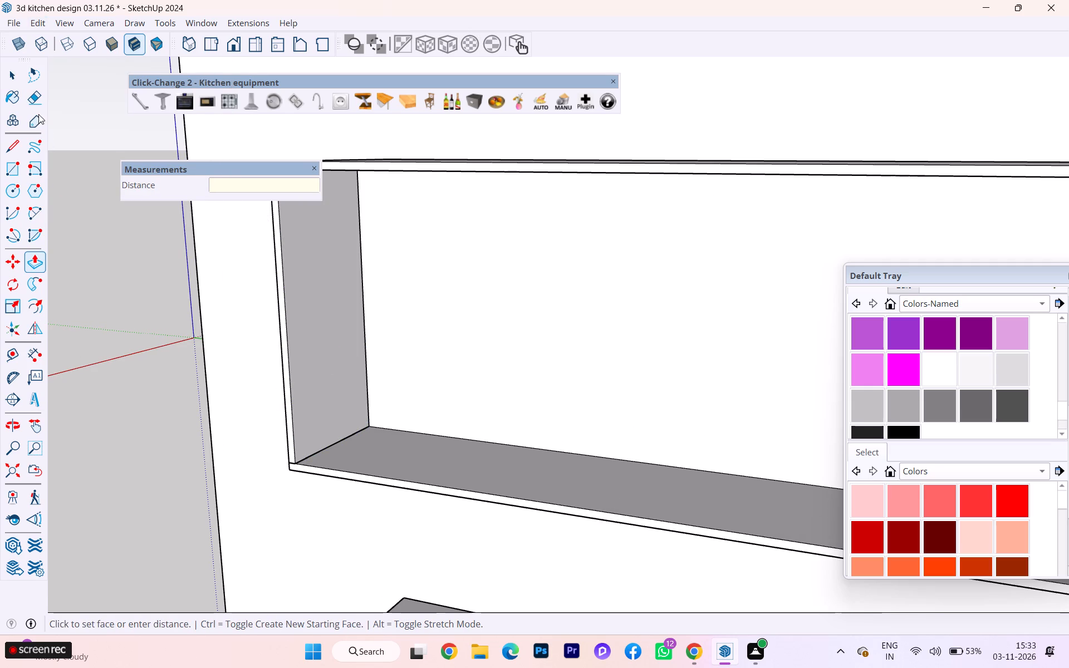
Make the solid partition panel at the long run's free end into a component.
{"action": "left_click", "coordinate": [10, 74]}
{"action": "triple_click", "coordinate": [336, 331]}
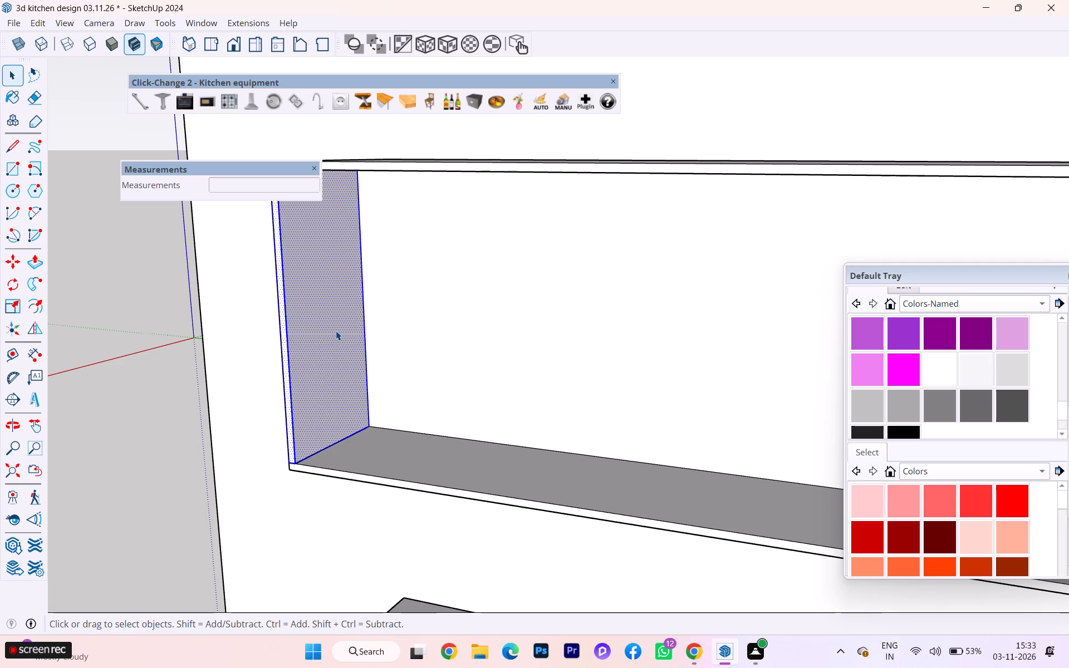
{"action": "right_click", "coordinate": [336, 331]}
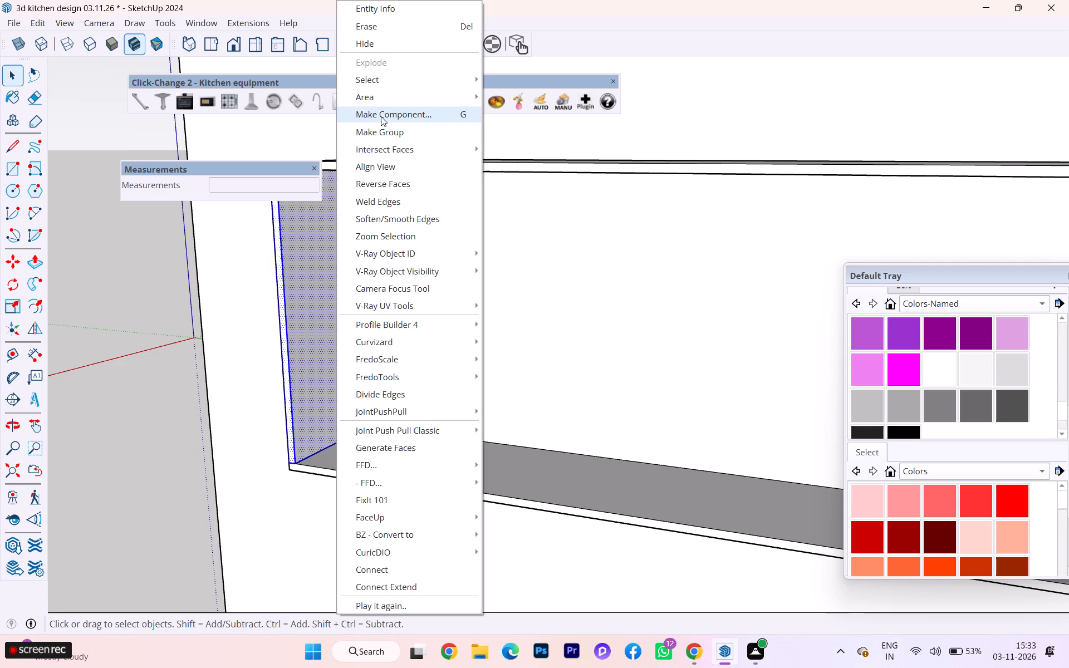
{"action": "left_click", "coordinate": [424, 117]}
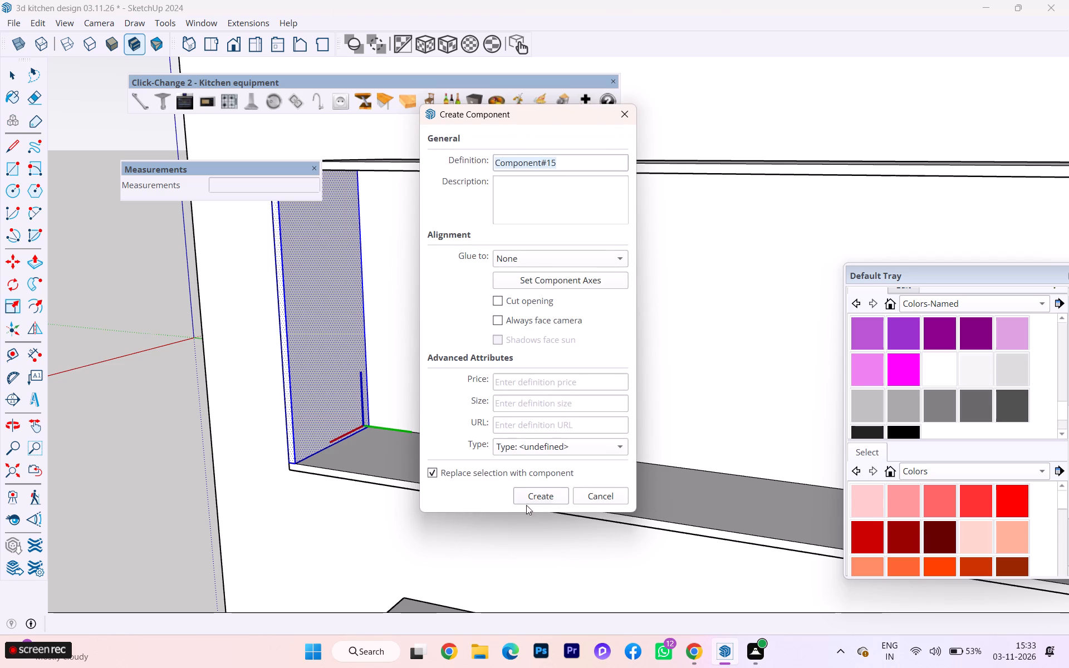
{"action": "left_click", "coordinate": [542, 495]}
Copy the partition panel component along the long run to the far inner corner, about 11' 8 3/16" away.
{"action": "key", "text": "m"}
{"action": "scroll", "coordinate": [297, 459], "scroll_direction": "up", "scroll_amount": 4}
{"action": "scroll", "coordinate": [296, 459], "scroll_direction": "down", "scroll_amount": 2}
{"action": "scroll", "coordinate": [296, 459], "scroll_direction": "up", "scroll_amount": 2}
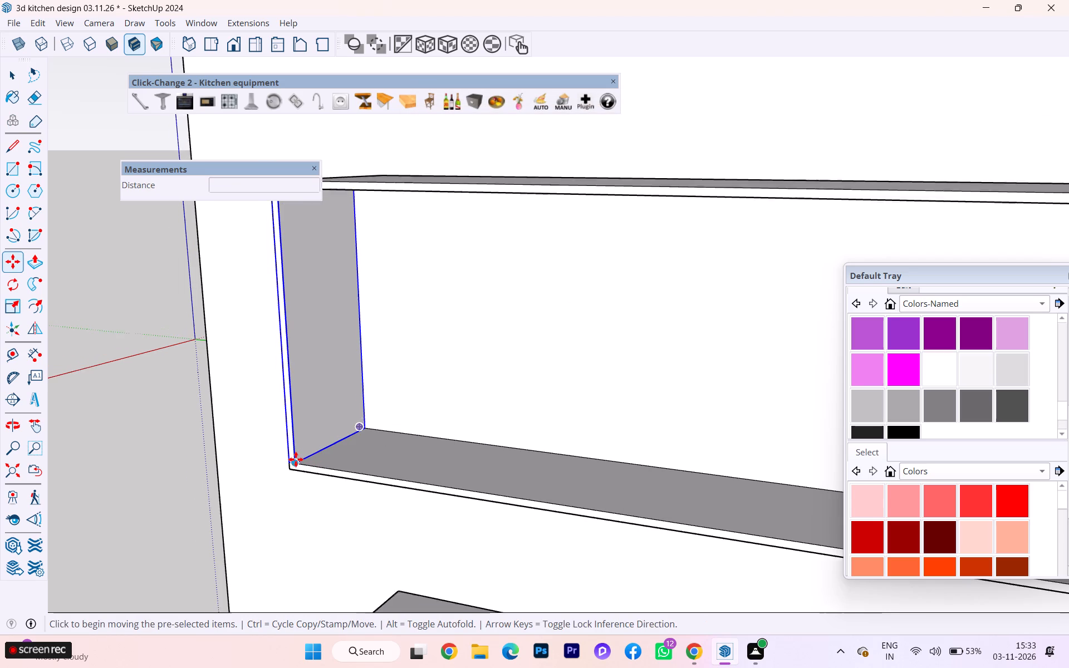
{"action": "left_click", "coordinate": [296, 459]}
{"action": "scroll", "coordinate": [284, 452], "scroll_direction": "up", "scroll_amount": 1}
{"action": "scroll", "coordinate": [282, 451], "scroll_direction": "down", "scroll_amount": 2}
{"action": "scroll", "coordinate": [277, 451], "scroll_direction": "up", "scroll_amount": 1}
{"action": "scroll", "coordinate": [276, 451], "scroll_direction": "down", "scroll_amount": 2}
{"action": "scroll", "coordinate": [236, 448], "scroll_direction": "up", "scroll_amount": 3}
{"action": "scroll", "coordinate": [236, 448], "scroll_direction": "down", "scroll_amount": 1}
{"action": "scroll", "coordinate": [236, 448], "scroll_direction": "up", "scroll_amount": 1}
{"action": "scroll", "coordinate": [236, 448], "scroll_direction": "down", "scroll_amount": 2}
{"action": "scroll", "coordinate": [236, 448], "scroll_direction": "up", "scroll_amount": 2}
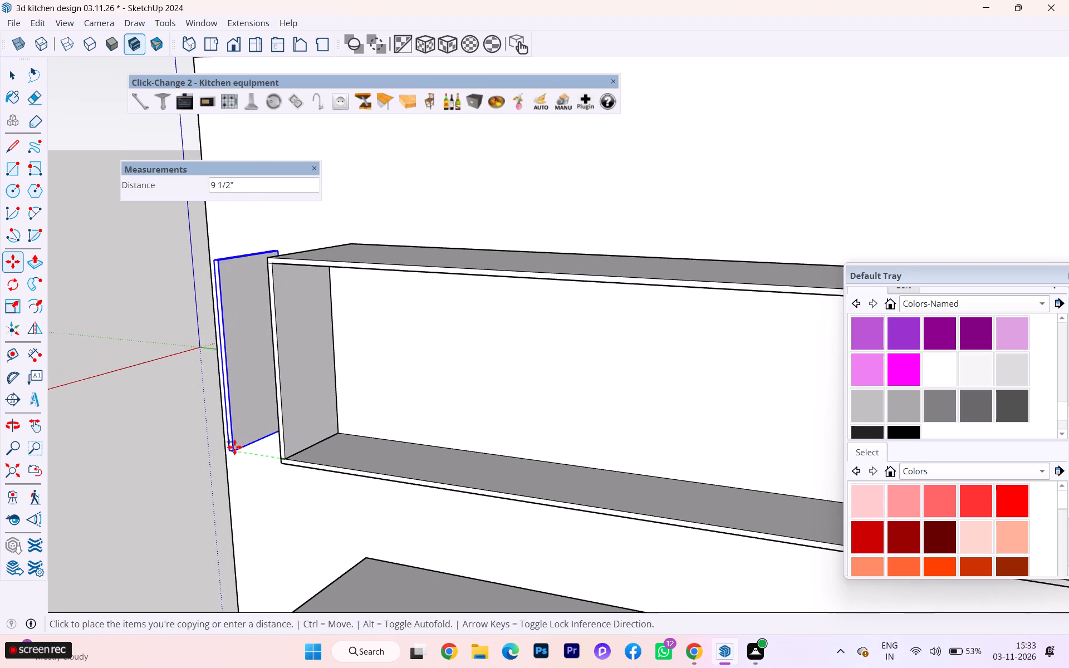
{"action": "scroll", "coordinate": [228, 441], "scroll_direction": "down", "scroll_amount": 1}
{"action": "scroll", "coordinate": [228, 441], "scroll_direction": "up", "scroll_amount": 1}
{"action": "scroll", "coordinate": [228, 441], "scroll_direction": "down", "scroll_amount": 1}
{"action": "scroll", "coordinate": [228, 441], "scroll_direction": "up", "scroll_amount": 2}
{"action": "scroll", "coordinate": [228, 441], "scroll_direction": "down", "scroll_amount": 3}
{"action": "scroll", "coordinate": [228, 441], "scroll_direction": "up", "scroll_amount": 1}
{"action": "scroll", "coordinate": [228, 441], "scroll_direction": "down", "scroll_amount": 1}
{"action": "scroll", "coordinate": [228, 441], "scroll_direction": "up", "scroll_amount": 2}
{"action": "scroll", "coordinate": [228, 441], "scroll_direction": "down", "scroll_amount": 5}
{"action": "middle_click_drag", "start_coordinate": [281, 464], "coordinate": [483, 498]}
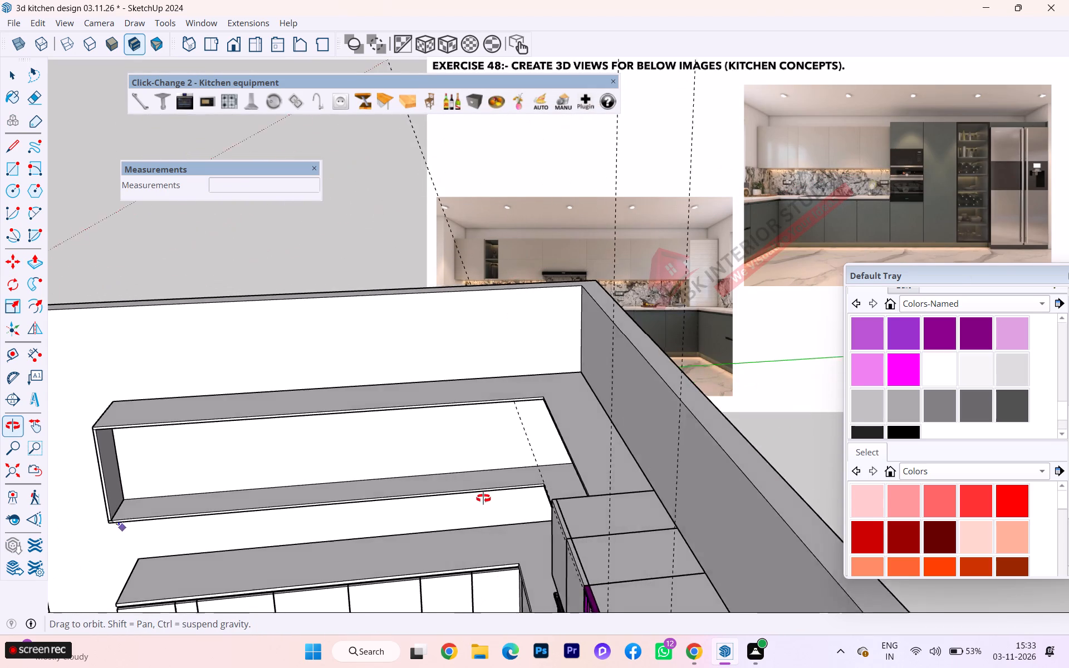
{"action": "middle_click_drag", "start_coordinate": [483, 498], "coordinate": [486, 497]}
{"action": "scroll", "coordinate": [523, 487], "scroll_direction": "up", "scroll_amount": 2}
{"action": "scroll", "coordinate": [525, 485], "scroll_direction": "down", "scroll_amount": 1}
{"action": "scroll", "coordinate": [525, 485], "scroll_direction": "up", "scroll_amount": 1}
{"action": "scroll", "coordinate": [536, 487], "scroll_direction": "down", "scroll_amount": 2}
{"action": "scroll", "coordinate": [536, 487], "scroll_direction": "up", "scroll_amount": 4}
{"action": "scroll", "coordinate": [542, 484], "scroll_direction": "down", "scroll_amount": 1}
{"action": "scroll", "coordinate": [543, 484], "scroll_direction": "up", "scroll_amount": 8}
{"action": "scroll", "coordinate": [543, 484], "scroll_direction": "down", "scroll_amount": 3}
{"action": "scroll", "coordinate": [543, 484], "scroll_direction": "up", "scroll_amount": 5}
{"action": "scroll", "coordinate": [543, 484], "scroll_direction": "down", "scroll_amount": 3}
{"action": "scroll", "coordinate": [543, 484], "scroll_direction": "up", "scroll_amount": 2}
{"action": "scroll", "coordinate": [543, 484], "scroll_direction": "down", "scroll_amount": 1}
{"action": "scroll", "coordinate": [543, 484], "scroll_direction": "up", "scroll_amount": 1}
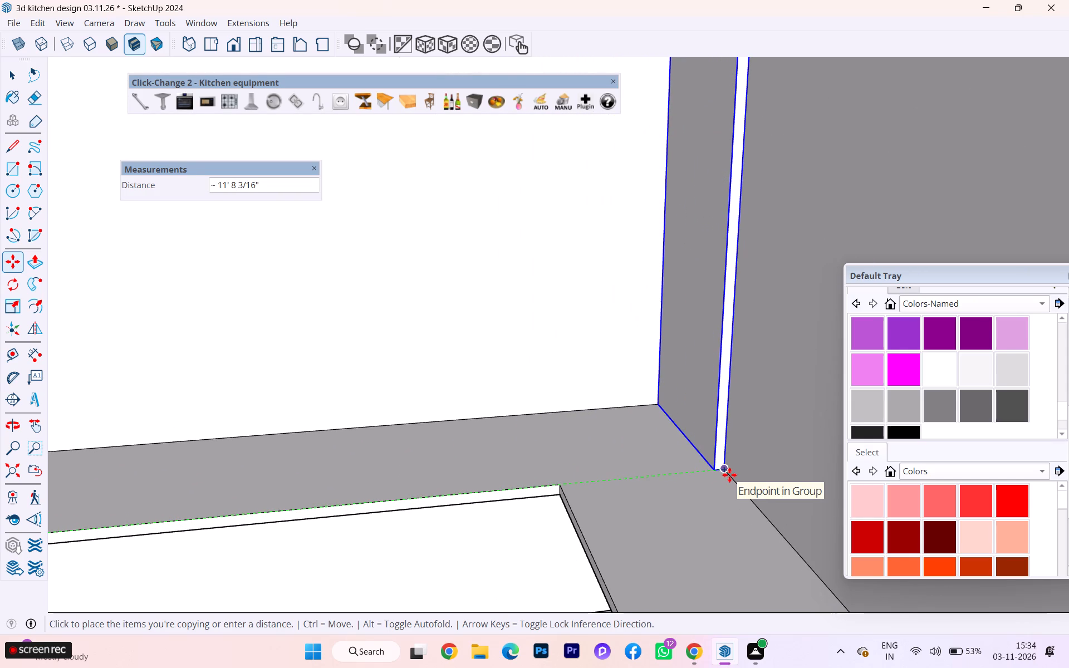
{"action": "left_click", "coordinate": [729, 475]}
Divide the copy distance by 6 to array the partition panels evenly along the long run.
{"action": "type", "text": "/4"}
{"action": "key", "text": "BackSpace"}
{"action": "key", "text": "BackSpace"}
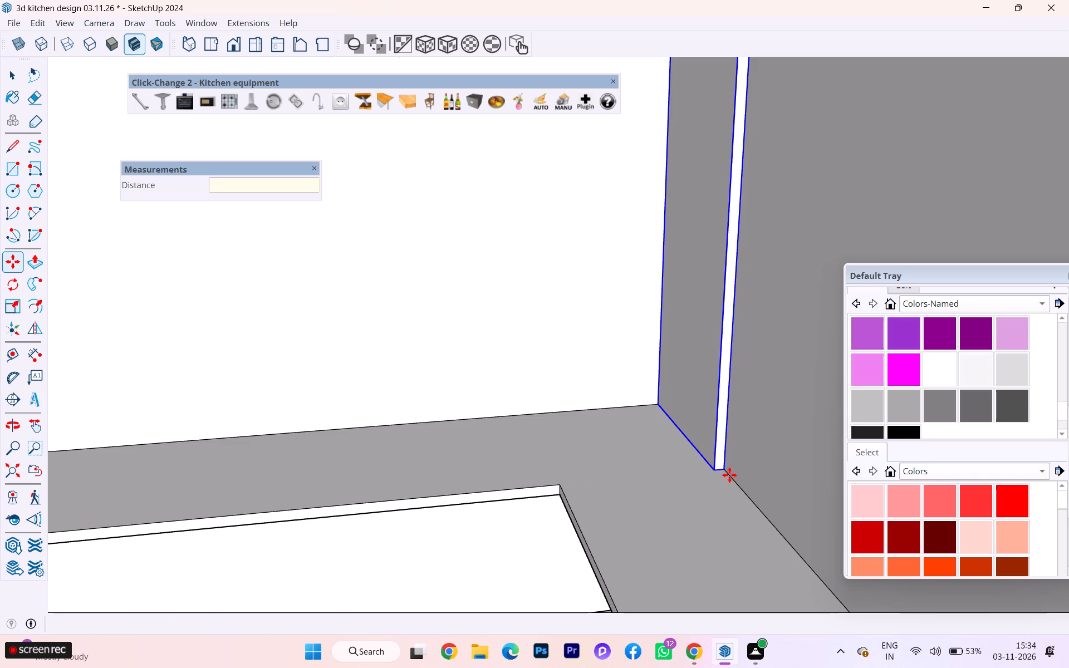
{"action": "key", "text": "slash"}
{"action": "key", "text": "6"}
{"action": "key", "text": "Return"}
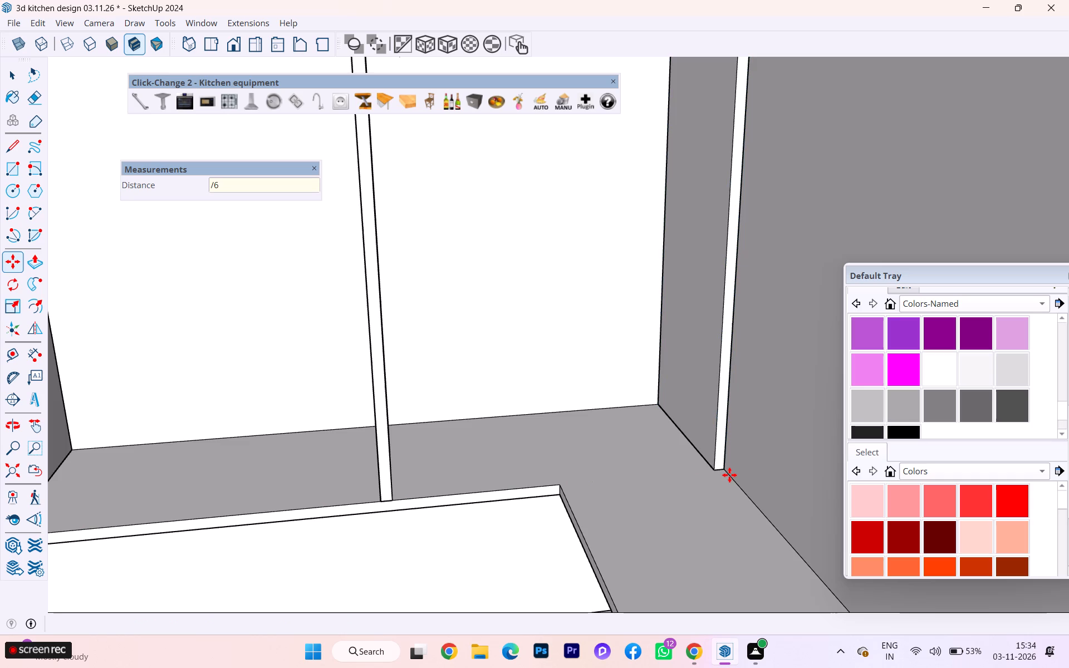
Delete the last partition panel copy at the inner corner, against the adjoining wall.
{"action": "scroll", "coordinate": [919, 450], "scroll_direction": "up", "scroll_amount": 1}
{"action": "scroll", "coordinate": [720, 436], "scroll_direction": "down", "scroll_amount": 2}
{"action": "scroll", "coordinate": [707, 438], "scroll_direction": "up", "scroll_amount": 3}
{"action": "scroll", "coordinate": [621, 443], "scroll_direction": "down", "scroll_amount": 1}
{"action": "scroll", "coordinate": [566, 410], "scroll_direction": "down", "scroll_amount": 4}
{"action": "scroll", "coordinate": [566, 410], "scroll_direction": "up", "scroll_amount": 1}
{"action": "scroll", "coordinate": [566, 410], "scroll_direction": "down", "scroll_amount": 3}
{"action": "scroll", "coordinate": [570, 407], "scroll_direction": "up", "scroll_amount": 3}
{"action": "scroll", "coordinate": [571, 407], "scroll_direction": "down", "scroll_amount": 1}
{"action": "scroll", "coordinate": [571, 407], "scroll_direction": "up", "scroll_amount": 1}
{"action": "scroll", "coordinate": [571, 407], "scroll_direction": "down", "scroll_amount": 4}
{"action": "scroll", "coordinate": [568, 410], "scroll_direction": "up", "scroll_amount": 1}
{"action": "scroll", "coordinate": [568, 410], "scroll_direction": "down", "scroll_amount": 5}
{"action": "scroll", "coordinate": [519, 410], "scroll_direction": "down", "scroll_amount": 1}
{"action": "middle_click_drag", "start_coordinate": [523, 410], "coordinate": [612, 417]}
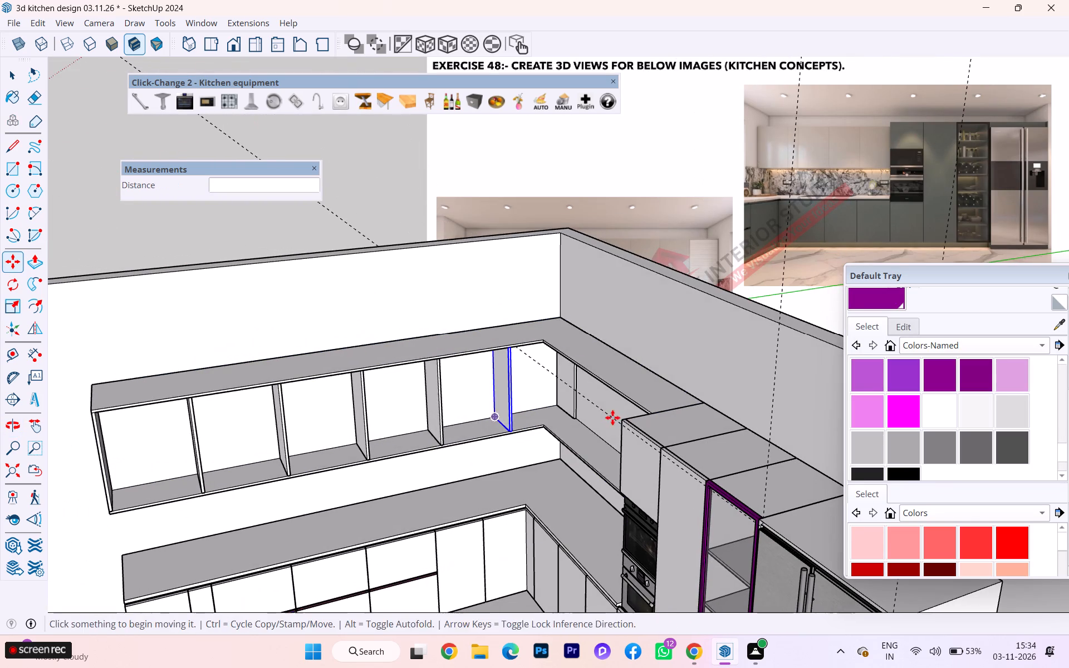
{"action": "left_click", "coordinate": [13, 76]}
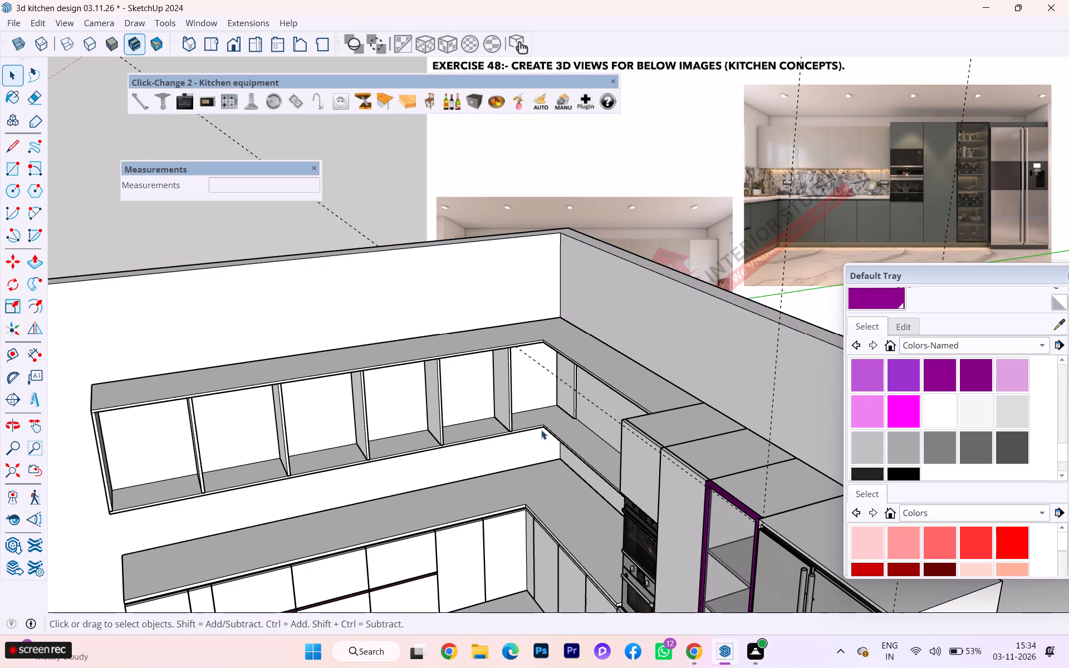
{"action": "left_click", "coordinate": [562, 398]}
{"action": "key", "text": "Pause"}
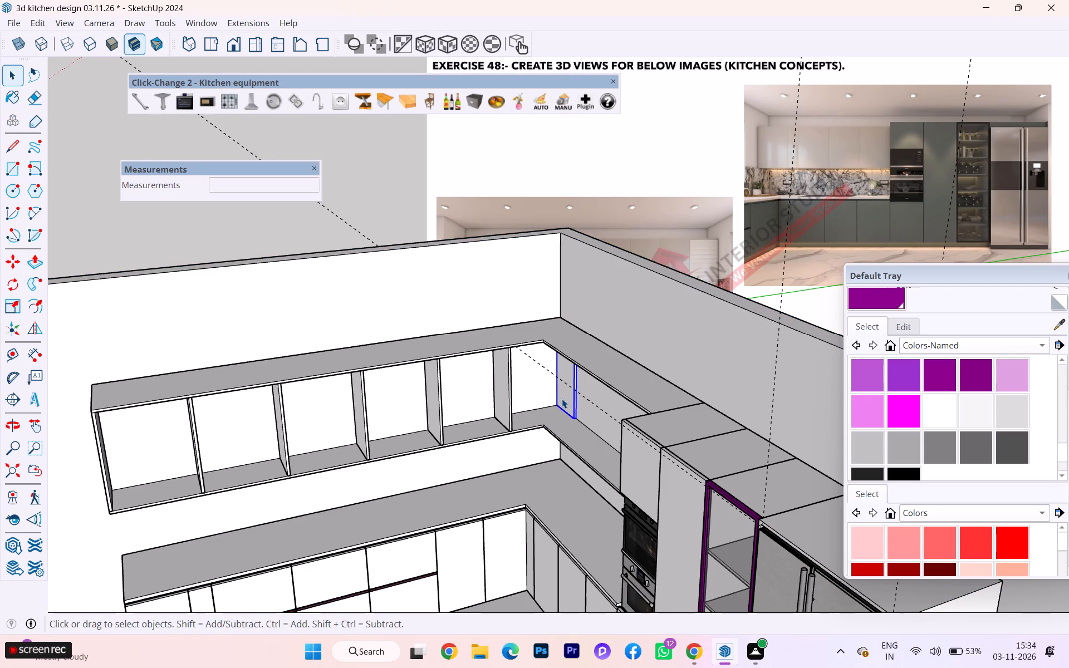
{"action": "key", "text": "Delete"}
Erase the original partition panel that overlaps the carcass side at the long run's free end.
{"action": "scroll", "coordinate": [305, 381], "scroll_direction": "up", "scroll_amount": 4}
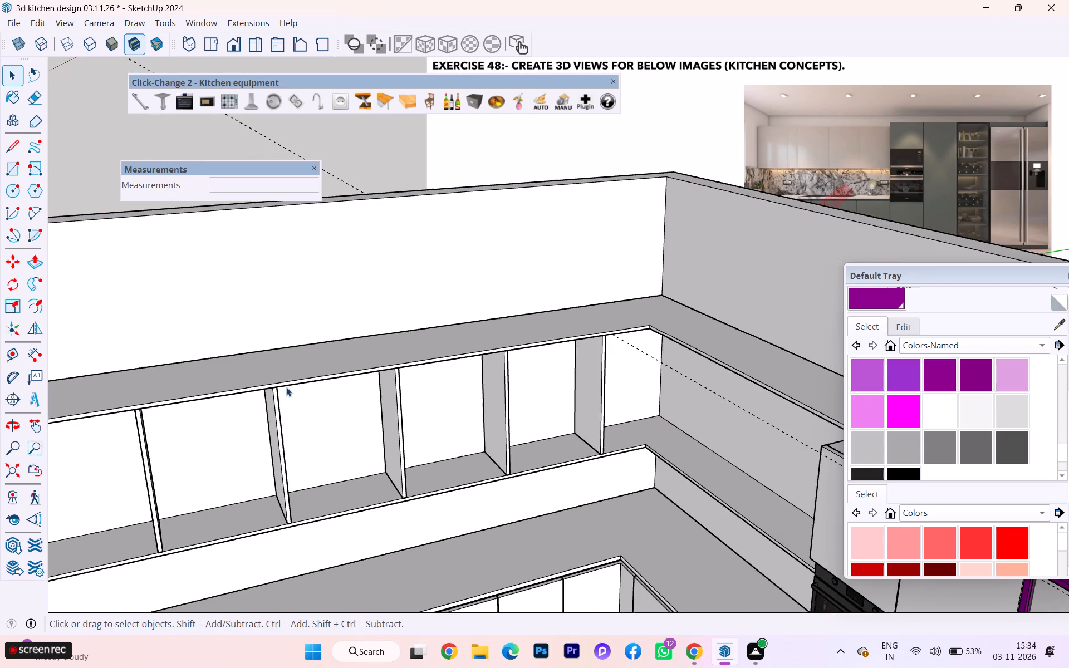
{"action": "scroll", "coordinate": [450, 370], "scroll_direction": "down", "scroll_amount": 3}
{"action": "key", "text": "r"}
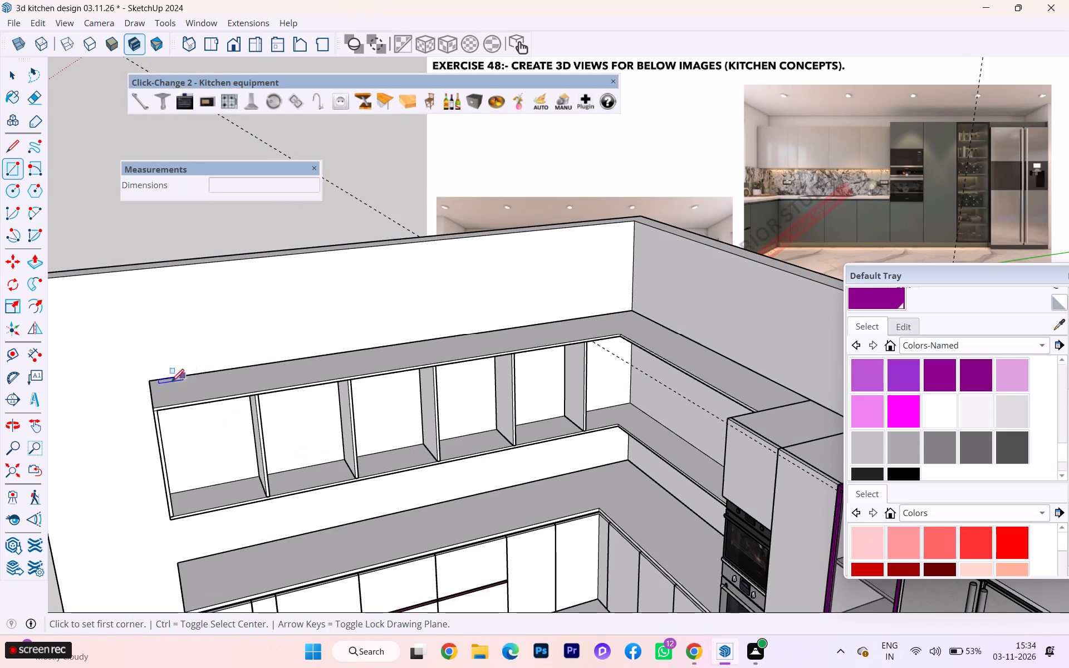
{"action": "scroll", "coordinate": [152, 400], "scroll_direction": "up", "scroll_amount": 3}
{"action": "scroll", "coordinate": [160, 417], "scroll_direction": "down", "scroll_amount": 4}
{"action": "scroll", "coordinate": [160, 426], "scroll_direction": "up", "scroll_amount": 2}
{"action": "scroll", "coordinate": [160, 427], "scroll_direction": "down", "scroll_amount": 1}
{"action": "scroll", "coordinate": [160, 428], "scroll_direction": "up", "scroll_amount": 5}
{"action": "scroll", "coordinate": [161, 429], "scroll_direction": "down", "scroll_amount": 3}
{"action": "scroll", "coordinate": [161, 427], "scroll_direction": "up", "scroll_amount": 7}
{"action": "scroll", "coordinate": [160, 423], "scroll_direction": "down", "scroll_amount": 1}
{"action": "scroll", "coordinate": [160, 423], "scroll_direction": "up", "scroll_amount": 4}
{"action": "scroll", "coordinate": [168, 400], "scroll_direction": "down", "scroll_amount": 2}
{"action": "scroll", "coordinate": [176, 388], "scroll_direction": "up", "scroll_amount": 5}
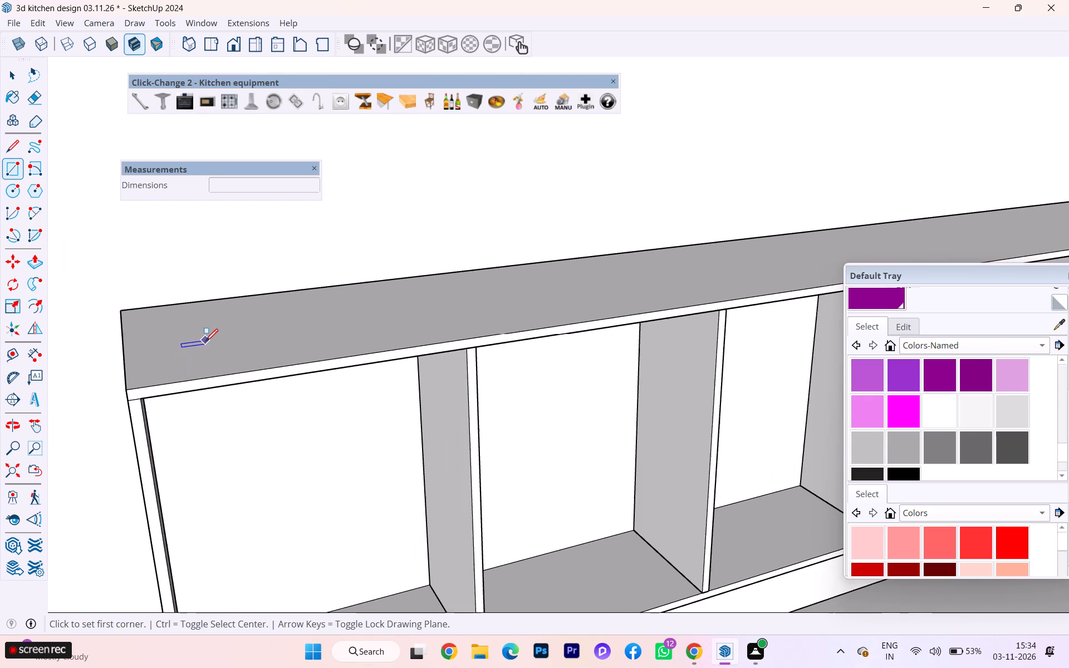
{"action": "key", "text": "e"}
{"action": "scroll", "coordinate": [128, 397], "scroll_direction": "up", "scroll_amount": 7}
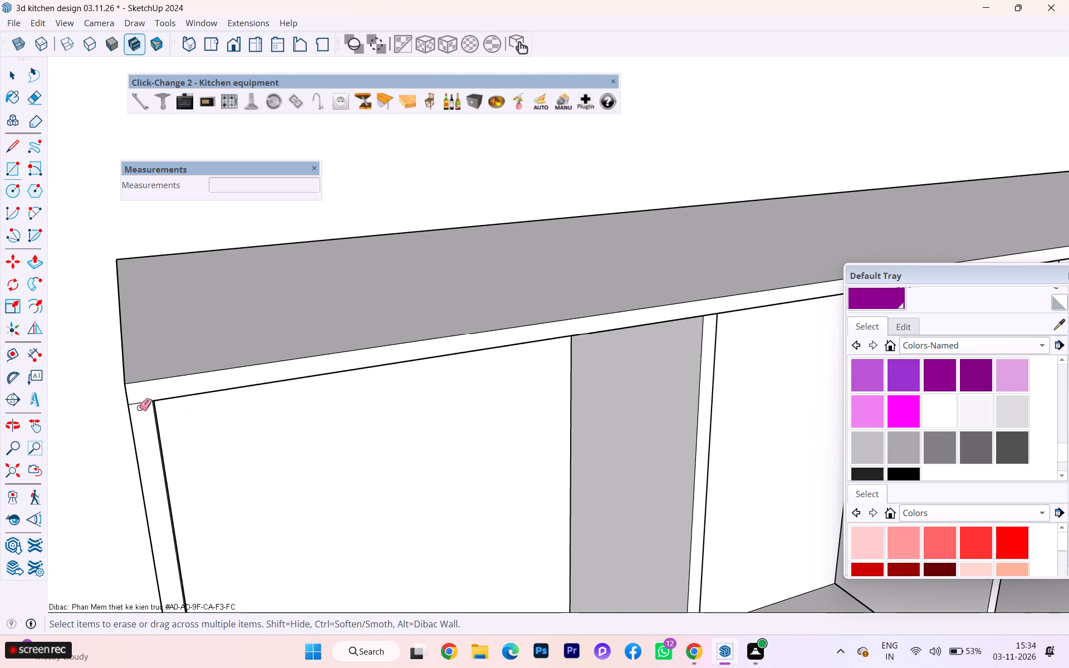
{"action": "left_click", "coordinate": [141, 404]}
Draw a rectangle about 10' 8 15/16" by 2' 6 5/16" across the long run's front, from the free end to the inner corner.
{"action": "scroll", "coordinate": [175, 394], "scroll_direction": "down", "scroll_amount": 2}
{"action": "scroll", "coordinate": [197, 385], "scroll_direction": "up", "scroll_amount": 1}
{"action": "scroll", "coordinate": [200, 384], "scroll_direction": "down", "scroll_amount": 3}
{"action": "scroll", "coordinate": [106, 289], "scroll_direction": "down", "scroll_amount": 2}
{"action": "scroll", "coordinate": [106, 289], "scroll_direction": "up", "scroll_amount": 1}
{"action": "scroll", "coordinate": [106, 289], "scroll_direction": "down", "scroll_amount": 3}
{"action": "scroll", "coordinate": [113, 284], "scroll_direction": "up", "scroll_amount": 1}
{"action": "scroll", "coordinate": [114, 284], "scroll_direction": "down", "scroll_amount": 2}
{"action": "scroll", "coordinate": [118, 286], "scroll_direction": "up", "scroll_amount": 1}
{"action": "scroll", "coordinate": [119, 287], "scroll_direction": "down", "scroll_amount": 1}
{"action": "scroll", "coordinate": [183, 464], "scroll_direction": "down", "scroll_amount": 7}
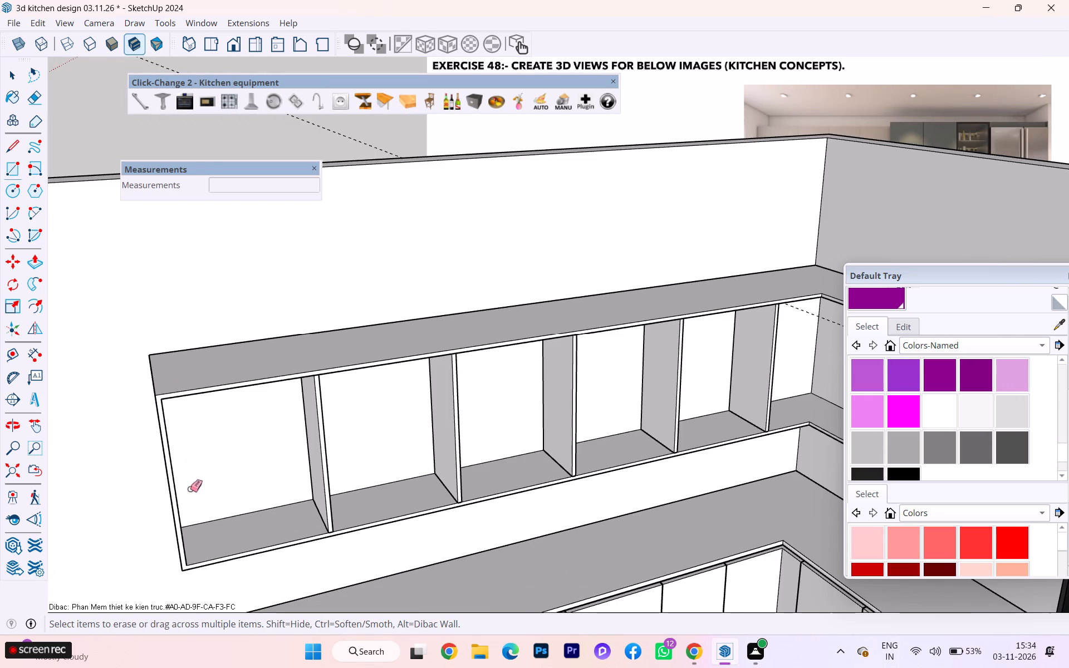
{"action": "key", "text": "r"}
{"action": "scroll", "coordinate": [169, 389], "scroll_direction": "up", "scroll_amount": 7}
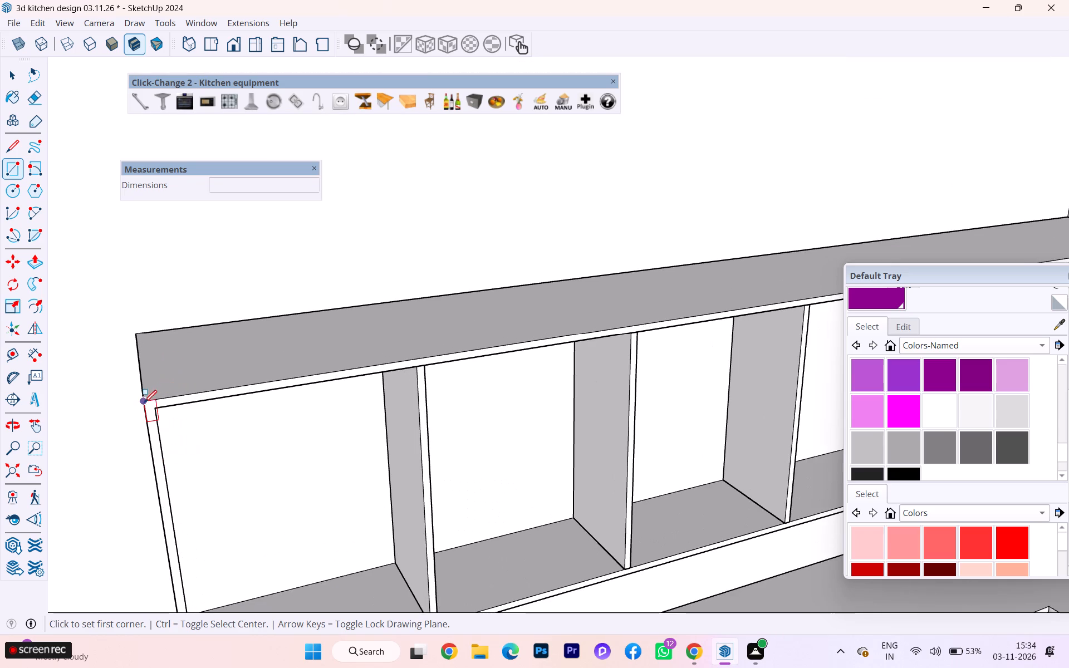
{"action": "left_click", "coordinate": [143, 403]}
{"action": "scroll", "coordinate": [237, 470], "scroll_direction": "down", "scroll_amount": 4}
{"action": "scroll", "coordinate": [231, 469], "scroll_direction": "up", "scroll_amount": 1}
{"action": "scroll", "coordinate": [228, 469], "scroll_direction": "down", "scroll_amount": 8}
{"action": "scroll", "coordinate": [143, 444], "scroll_direction": "up", "scroll_amount": 1}
{"action": "scroll", "coordinate": [142, 444], "scroll_direction": "down", "scroll_amount": 5}
{"action": "scroll", "coordinate": [183, 460], "scroll_direction": "up", "scroll_amount": 1}
{"action": "scroll", "coordinate": [184, 461], "scroll_direction": "down", "scroll_amount": 2}
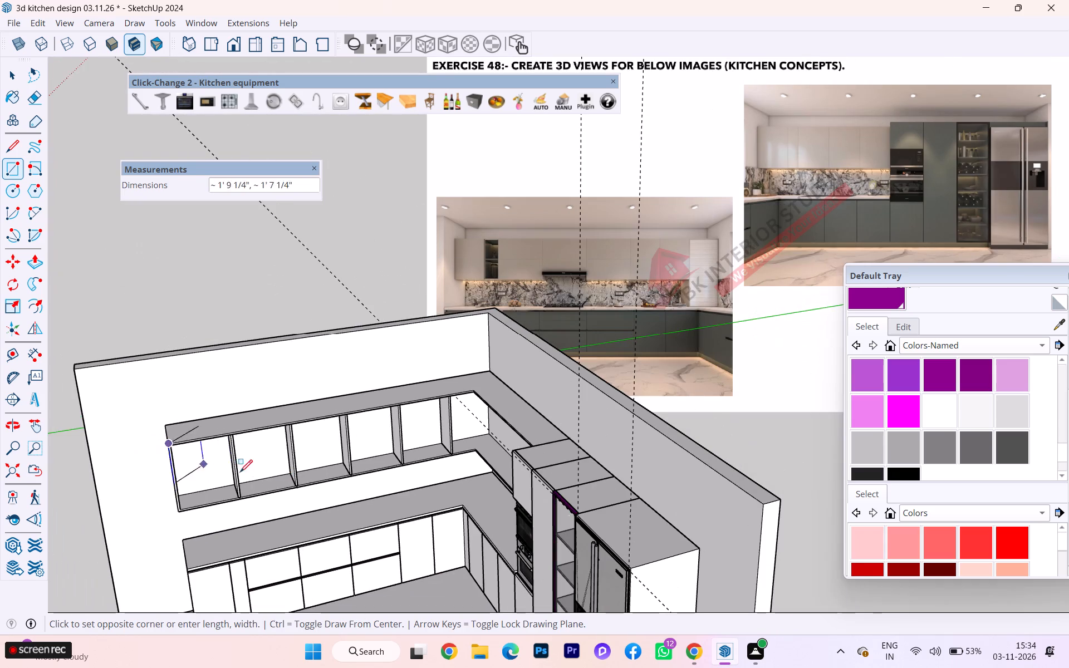
{"action": "scroll", "coordinate": [444, 475], "scroll_direction": "up", "scroll_amount": 4}
{"action": "scroll", "coordinate": [485, 444], "scroll_direction": "up", "scroll_amount": 5}
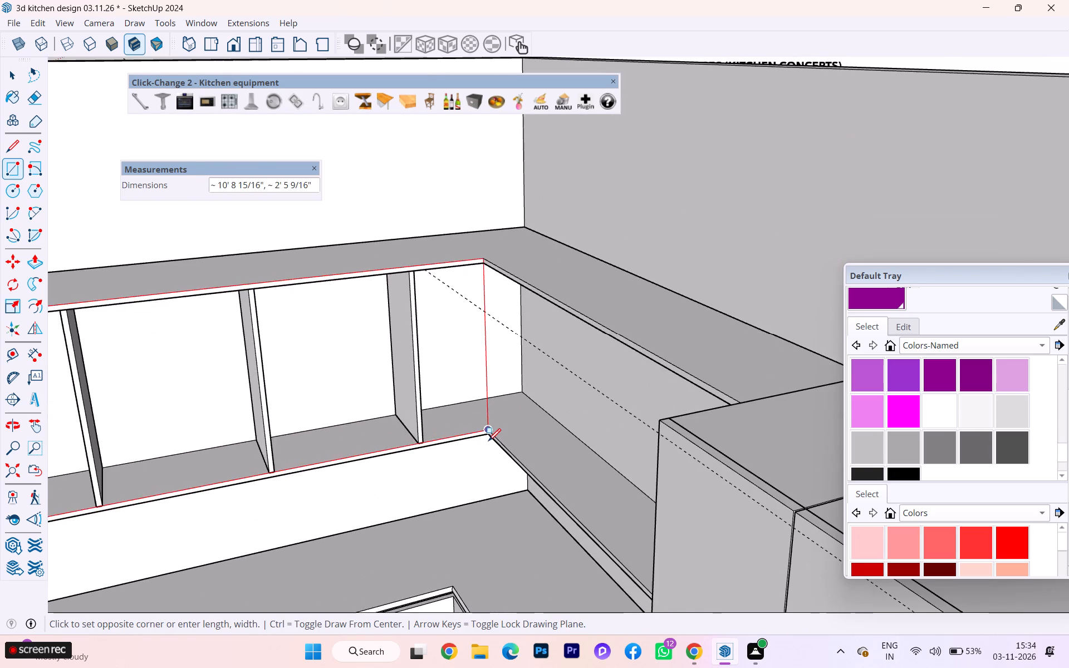
{"action": "scroll", "coordinate": [488, 441], "scroll_direction": "up", "scroll_amount": 5}
{"action": "scroll", "coordinate": [492, 437], "scroll_direction": "down", "scroll_amount": 1}
{"action": "scroll", "coordinate": [492, 437], "scroll_direction": "up", "scroll_amount": 2}
{"action": "left_click", "coordinate": [492, 436]}
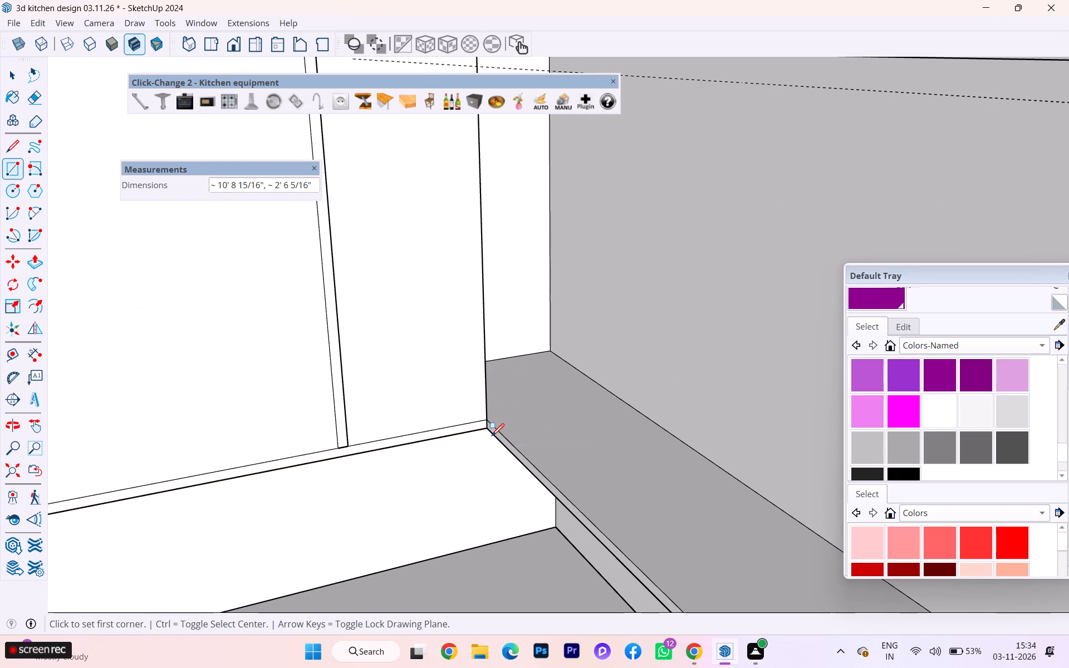
Examine the rectangle drawn over the long run's front, from the inner corner to the free end.
{"action": "scroll", "coordinate": [506, 424], "scroll_direction": "down", "scroll_amount": 1}
{"action": "scroll", "coordinate": [509, 422], "scroll_direction": "up", "scroll_amount": 1}
{"action": "scroll", "coordinate": [511, 421], "scroll_direction": "down", "scroll_amount": 2}
{"action": "scroll", "coordinate": [557, 414], "scroll_direction": "down", "scroll_amount": 2}
{"action": "scroll", "coordinate": [557, 414], "scroll_direction": "up", "scroll_amount": 1}
{"action": "scroll", "coordinate": [557, 414], "scroll_direction": "down", "scroll_amount": 4}
{"action": "scroll", "coordinate": [563, 417], "scroll_direction": "up", "scroll_amount": 3}
{"action": "scroll", "coordinate": [563, 417], "scroll_direction": "down", "scroll_amount": 7}
{"action": "scroll", "coordinate": [563, 417], "scroll_direction": "up", "scroll_amount": 1}
{"action": "scroll", "coordinate": [563, 417], "scroll_direction": "down", "scroll_amount": 1}
{"action": "key", "text": "space"}
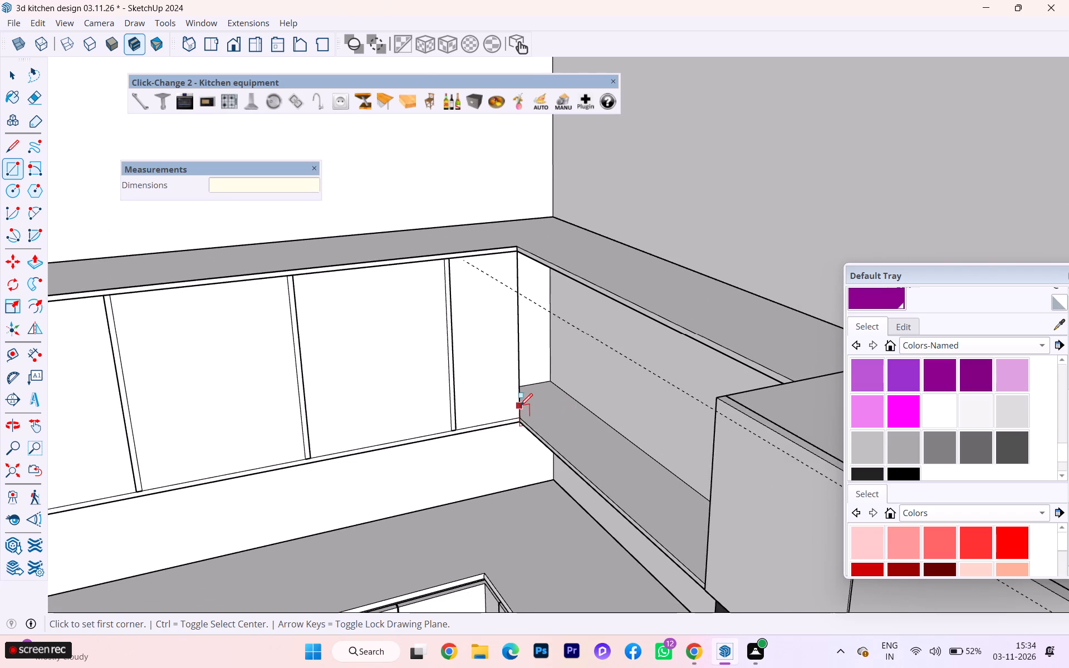
{"action": "scroll", "coordinate": [527, 401], "scroll_direction": "down", "scroll_amount": 1}
{"action": "scroll", "coordinate": [528, 401], "scroll_direction": "up", "scroll_amount": 1}
{"action": "scroll", "coordinate": [530, 400], "scroll_direction": "down", "scroll_amount": 2}
{"action": "scroll", "coordinate": [536, 399], "scroll_direction": "up", "scroll_amount": 1}
{"action": "scroll", "coordinate": [537, 399], "scroll_direction": "down", "scroll_amount": 1}
{"action": "scroll", "coordinate": [611, 397], "scroll_direction": "down", "scroll_amount": 1}
{"action": "scroll", "coordinate": [612, 398], "scroll_direction": "up", "scroll_amount": 1}
{"action": "scroll", "coordinate": [614, 398], "scroll_direction": "down", "scroll_amount": 3}
{"action": "scroll", "coordinate": [615, 399], "scroll_direction": "up", "scroll_amount": 2}
{"action": "scroll", "coordinate": [615, 399], "scroll_direction": "down", "scroll_amount": 3}
{"action": "scroll", "coordinate": [666, 397], "scroll_direction": "down", "scroll_amount": 2}
{"action": "scroll", "coordinate": [671, 397], "scroll_direction": "up", "scroll_amount": 1}
{"action": "scroll", "coordinate": [671, 397], "scroll_direction": "down", "scroll_amount": 2}
{"action": "scroll", "coordinate": [404, 342], "scroll_direction": "up", "scroll_amount": 5}
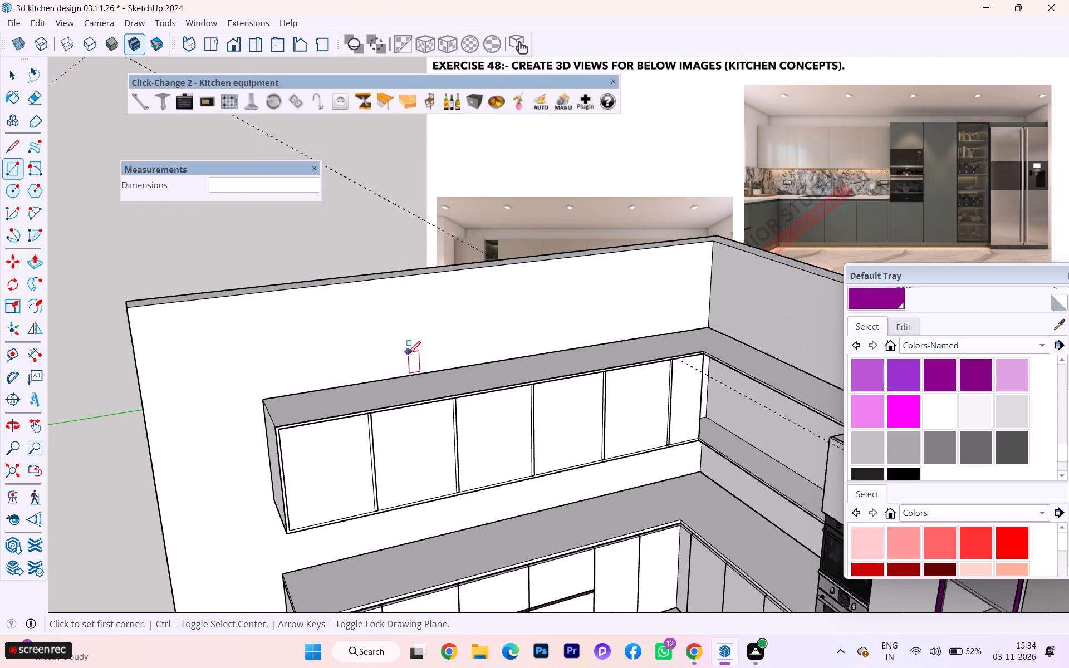
{"action": "scroll", "coordinate": [408, 353], "scroll_direction": "up", "scroll_amount": 1}
{"action": "scroll", "coordinate": [287, 434], "scroll_direction": "up", "scroll_amount": 5}
{"action": "scroll", "coordinate": [311, 482], "scroll_direction": "up", "scroll_amount": 2}
{"action": "scroll", "coordinate": [301, 479], "scroll_direction": "down", "scroll_amount": 2}
{"action": "scroll", "coordinate": [299, 478], "scroll_direction": "up", "scroll_amount": 3}
{"action": "scroll", "coordinate": [297, 477], "scroll_direction": "down", "scroll_amount": 1}
{"action": "scroll", "coordinate": [297, 477], "scroll_direction": "up", "scroll_amount": 3}
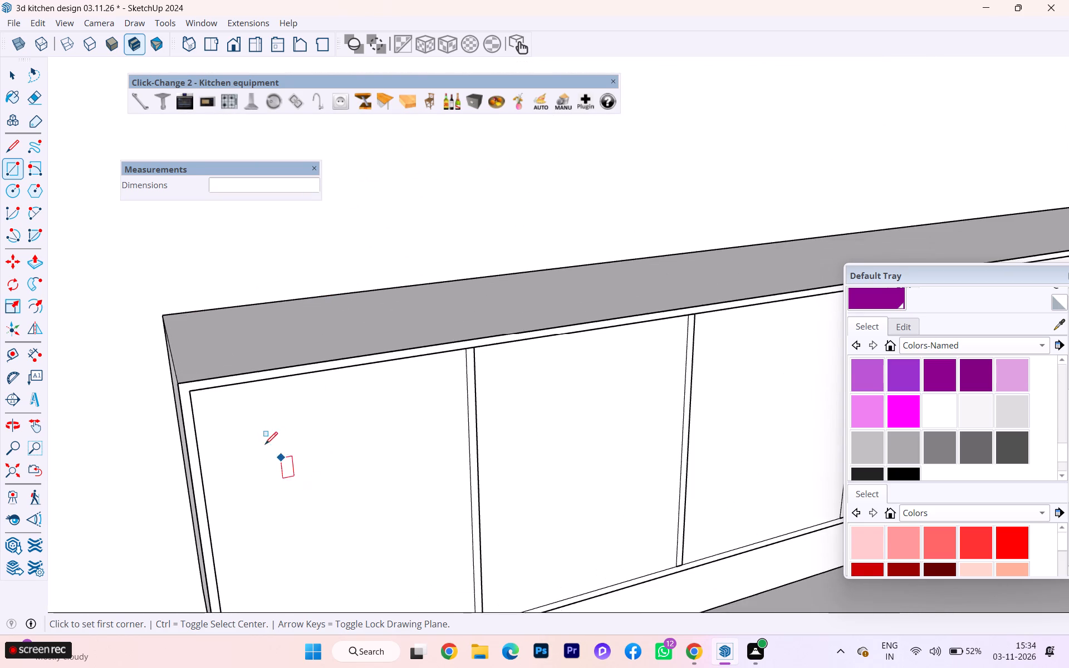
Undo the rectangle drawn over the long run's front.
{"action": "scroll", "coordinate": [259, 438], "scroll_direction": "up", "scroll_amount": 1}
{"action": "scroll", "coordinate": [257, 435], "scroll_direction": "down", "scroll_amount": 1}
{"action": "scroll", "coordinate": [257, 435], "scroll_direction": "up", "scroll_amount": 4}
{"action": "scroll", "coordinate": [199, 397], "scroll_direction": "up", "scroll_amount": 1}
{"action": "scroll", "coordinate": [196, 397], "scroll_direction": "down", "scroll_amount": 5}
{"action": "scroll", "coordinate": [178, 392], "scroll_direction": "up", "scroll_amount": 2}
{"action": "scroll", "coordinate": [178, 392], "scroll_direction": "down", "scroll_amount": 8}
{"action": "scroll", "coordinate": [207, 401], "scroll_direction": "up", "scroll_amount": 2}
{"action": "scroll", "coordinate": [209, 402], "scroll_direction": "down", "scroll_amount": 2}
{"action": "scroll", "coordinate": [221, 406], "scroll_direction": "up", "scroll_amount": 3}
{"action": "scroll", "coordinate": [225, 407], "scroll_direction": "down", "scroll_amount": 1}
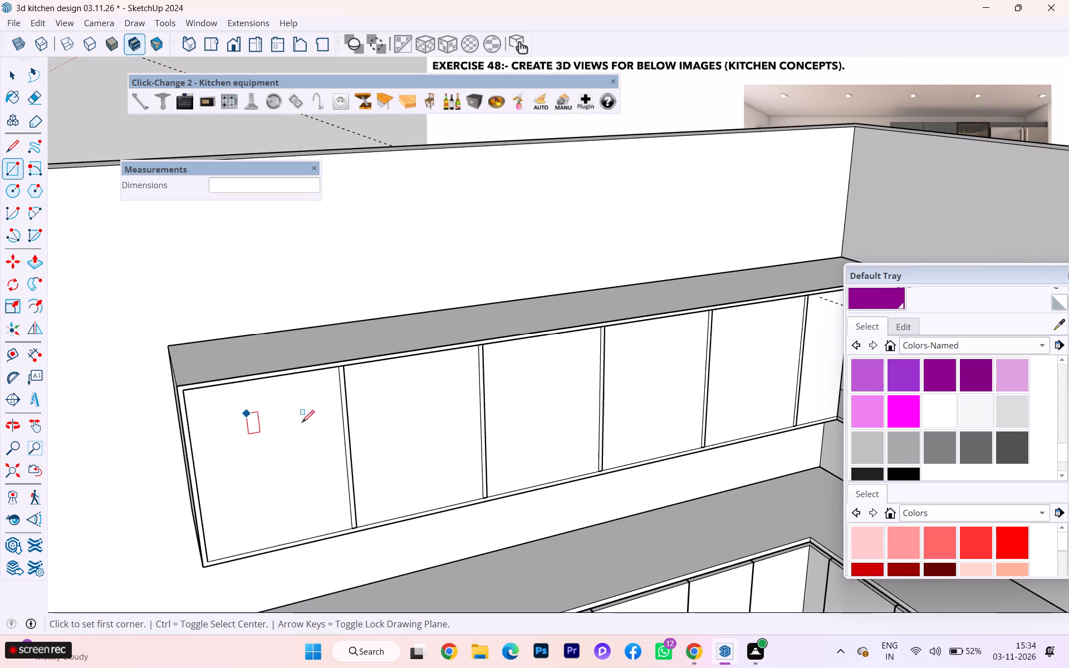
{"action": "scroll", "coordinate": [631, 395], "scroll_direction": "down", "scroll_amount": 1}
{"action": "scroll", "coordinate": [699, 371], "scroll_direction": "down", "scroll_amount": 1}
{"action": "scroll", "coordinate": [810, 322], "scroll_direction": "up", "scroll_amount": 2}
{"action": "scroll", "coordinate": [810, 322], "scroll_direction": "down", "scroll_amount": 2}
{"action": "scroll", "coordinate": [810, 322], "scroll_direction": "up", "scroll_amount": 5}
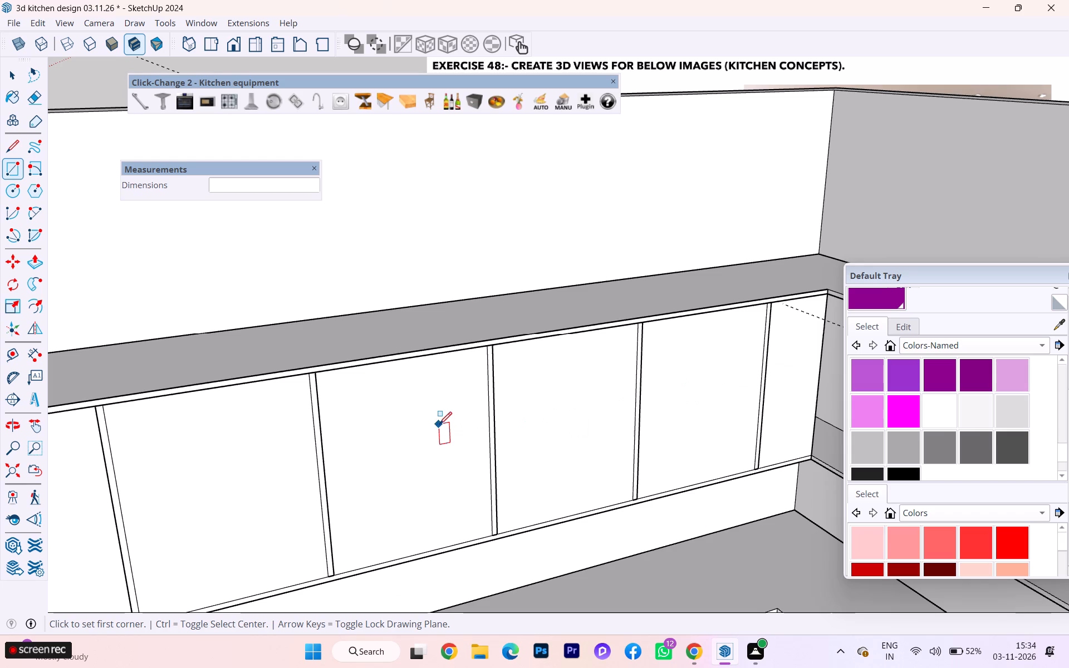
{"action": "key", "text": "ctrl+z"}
Draw a rectangle about 10' 8 15/16" by 2' 6 5/16" across the long run's front, from the inner corner's upper point to the free end's lower corner.
{"action": "scroll", "coordinate": [450, 406], "scroll_direction": "down", "scroll_amount": 3}
{"action": "scroll", "coordinate": [752, 335], "scroll_direction": "up", "scroll_amount": 3}
{"action": "scroll", "coordinate": [752, 335], "scroll_direction": "down", "scroll_amount": 2}
{"action": "scroll", "coordinate": [752, 335], "scroll_direction": "up", "scroll_amount": 2}
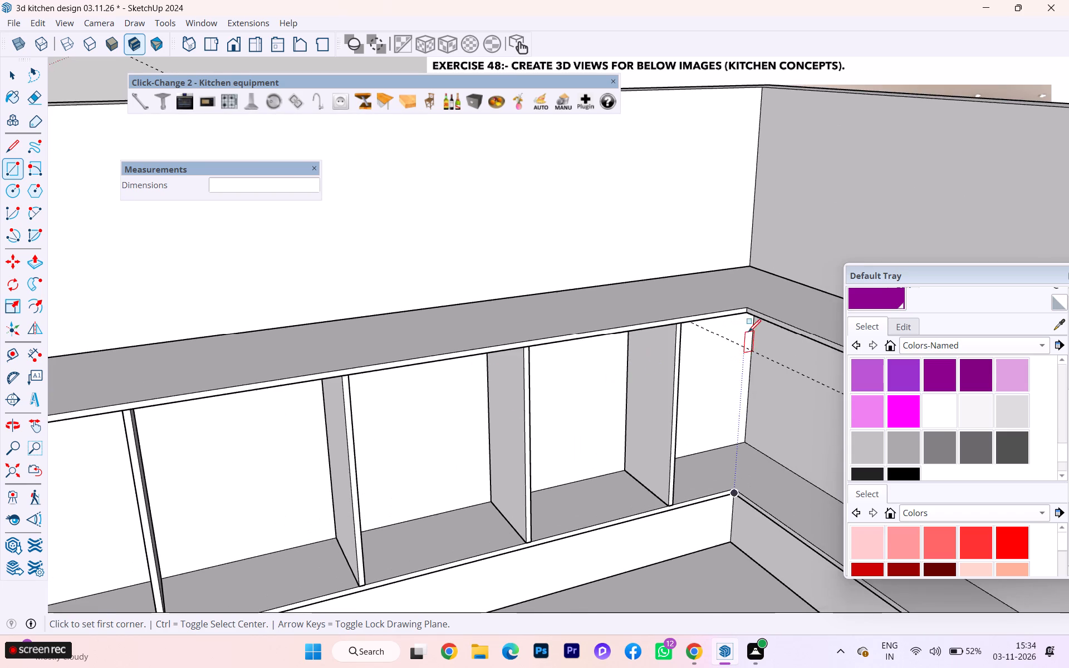
{"action": "scroll", "coordinate": [754, 322], "scroll_direction": "up", "scroll_amount": 3}
{"action": "scroll", "coordinate": [757, 314], "scroll_direction": "down", "scroll_amount": 1}
{"action": "scroll", "coordinate": [757, 314], "scroll_direction": "up", "scroll_amount": 4}
{"action": "left_click", "coordinate": [742, 302]}
{"action": "scroll", "coordinate": [671, 472], "scroll_direction": "down", "scroll_amount": 5}
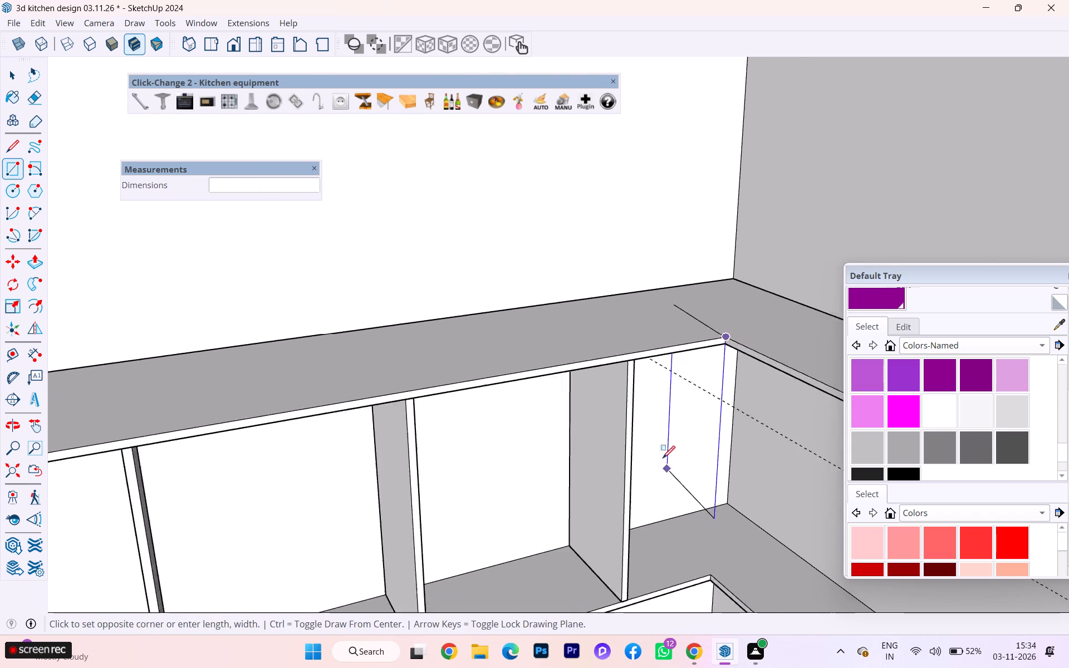
{"action": "scroll", "coordinate": [697, 422], "scroll_direction": "down", "scroll_amount": 5}
{"action": "scroll", "coordinate": [697, 422], "scroll_direction": "up", "scroll_amount": 3}
{"action": "scroll", "coordinate": [697, 422], "scroll_direction": "down", "scroll_amount": 4}
{"action": "scroll", "coordinate": [702, 413], "scroll_direction": "up", "scroll_amount": 1}
{"action": "scroll", "coordinate": [702, 413], "scroll_direction": "down", "scroll_amount": 1}
{"action": "scroll", "coordinate": [702, 413], "scroll_direction": "up", "scroll_amount": 2}
{"action": "scroll", "coordinate": [702, 413], "scroll_direction": "down", "scroll_amount": 3}
{"action": "scroll", "coordinate": [642, 463], "scroll_direction": "down", "scroll_amount": 6}
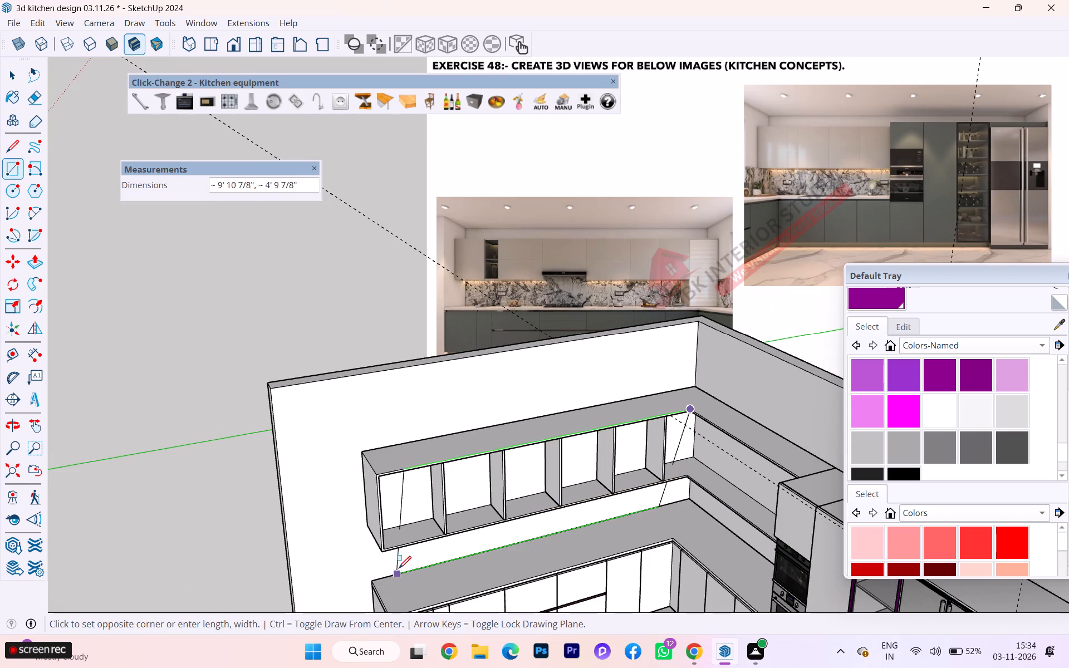
{"action": "scroll", "coordinate": [386, 562], "scroll_direction": "up", "scroll_amount": 6}
{"action": "scroll", "coordinate": [383, 552], "scroll_direction": "down", "scroll_amount": 1}
{"action": "scroll", "coordinate": [383, 552], "scroll_direction": "up", "scroll_amount": 3}
{"action": "left_click", "coordinate": [378, 544]}
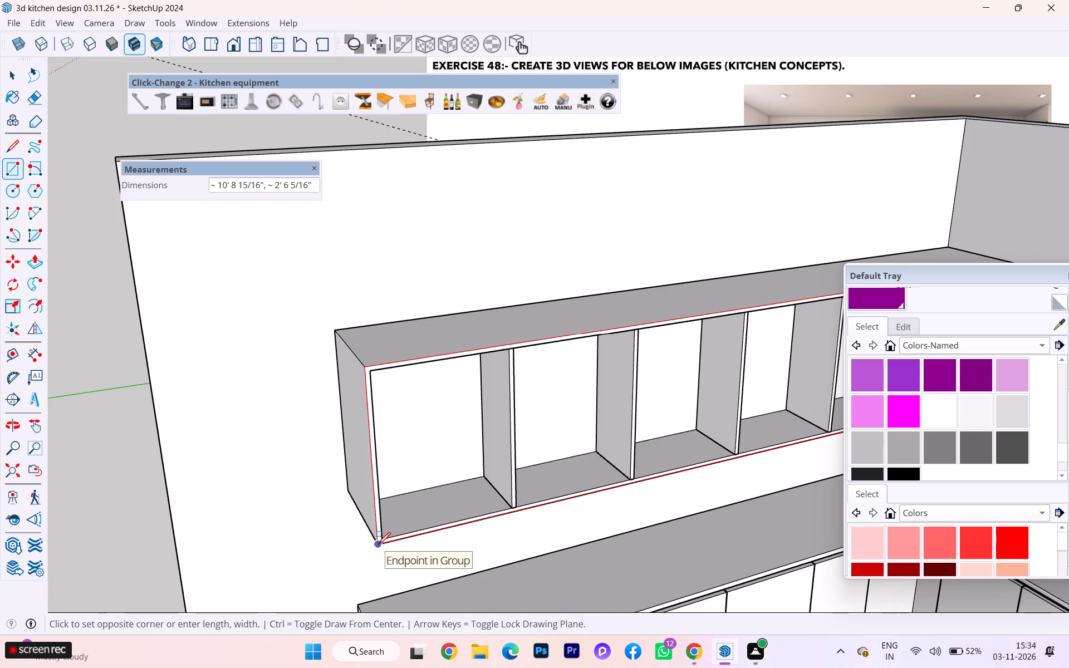
Extrude the long run's front rectangle by 1" with Push/Pull to form a front panel.
{"action": "key", "text": "space"}
{"action": "key", "text": "p"}
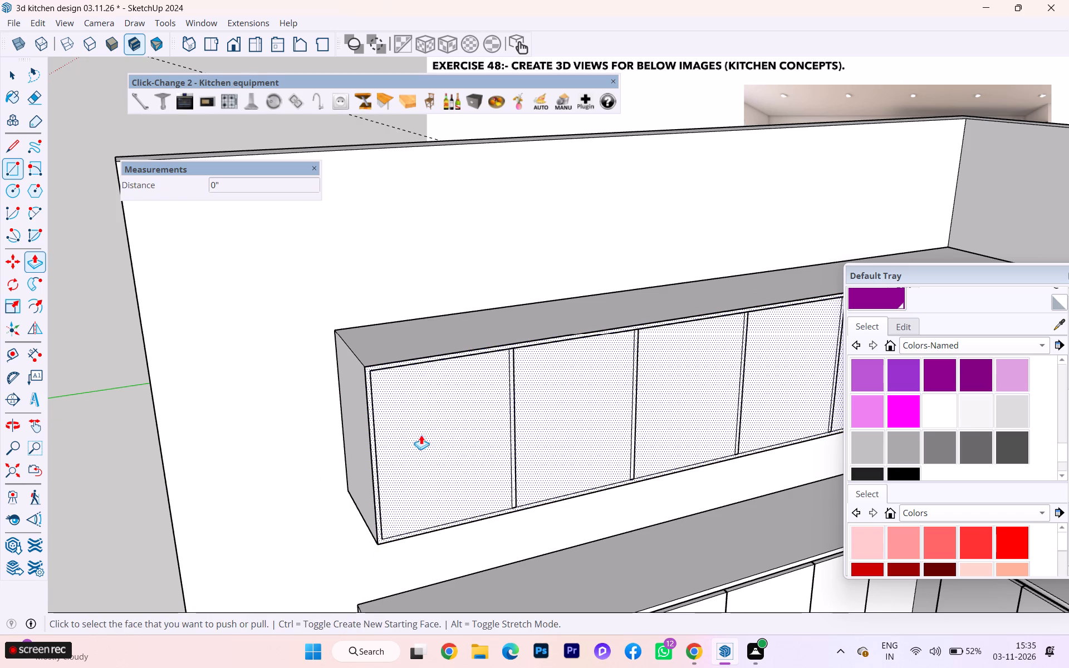
{"action": "left_click", "coordinate": [406, 419]}
{"action": "scroll", "coordinate": [412, 423], "scroll_direction": "down", "scroll_amount": 3}
{"action": "scroll", "coordinate": [414, 420], "scroll_direction": "up", "scroll_amount": 1}
{"action": "scroll", "coordinate": [414, 420], "scroll_direction": "down", "scroll_amount": 1}
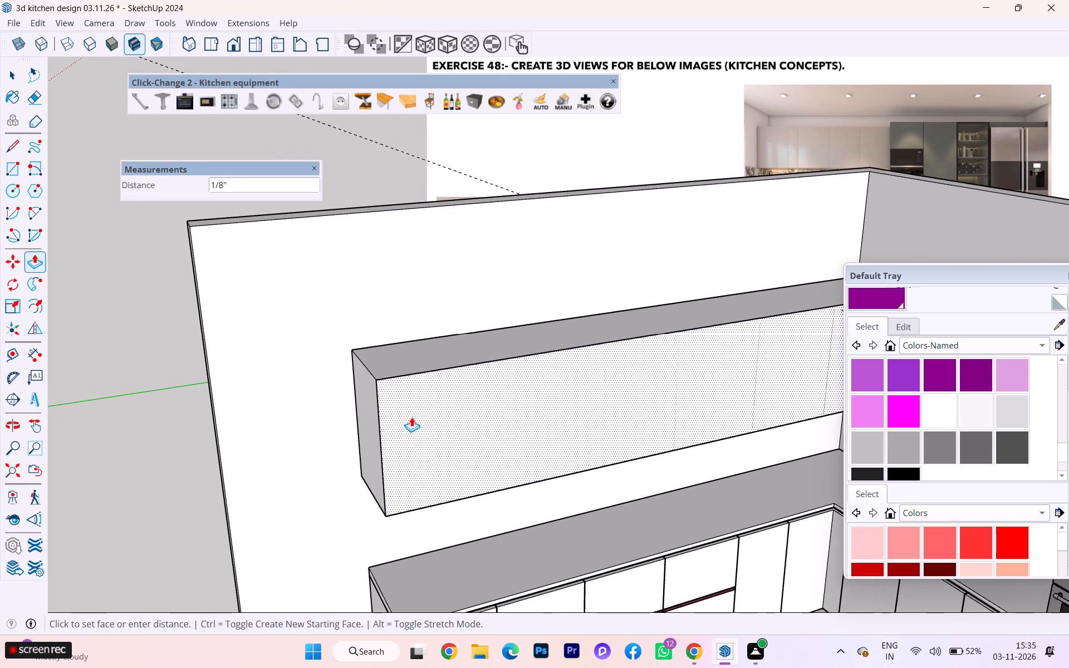
{"action": "key", "text": "period"}
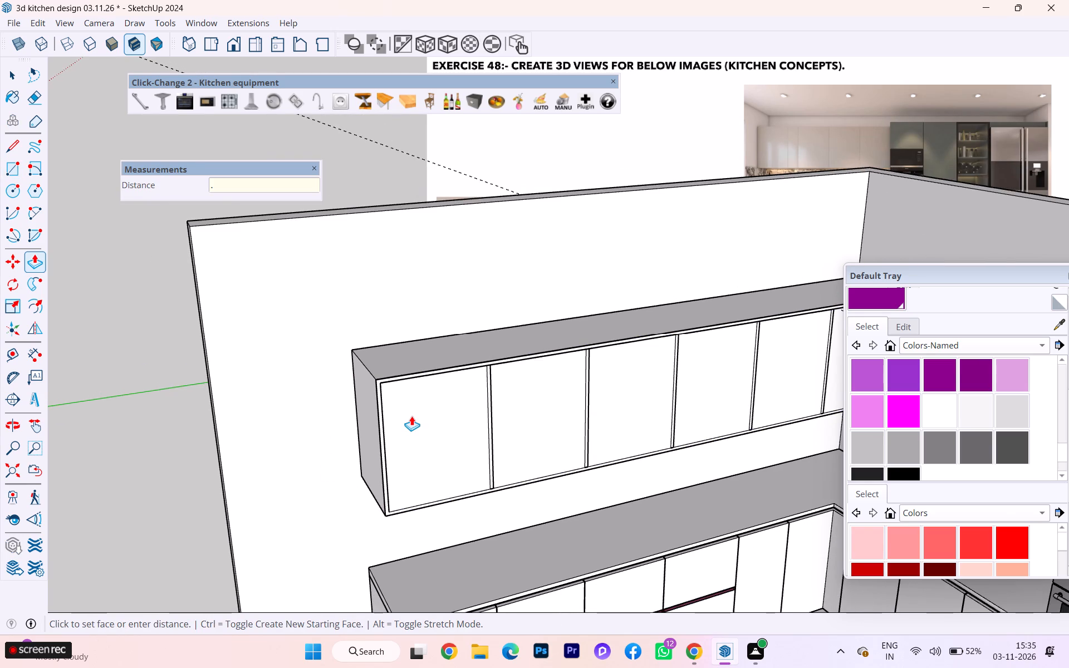
{"action": "key", "text": "BackSpace"}
{"action": "key", "text": "1"}
{"action": "key", "text": "Return"}
Examine how the extruded front panel sits against the carcass at the long run's free end.
{"action": "scroll", "coordinate": [427, 405], "scroll_direction": "up", "scroll_amount": 6}
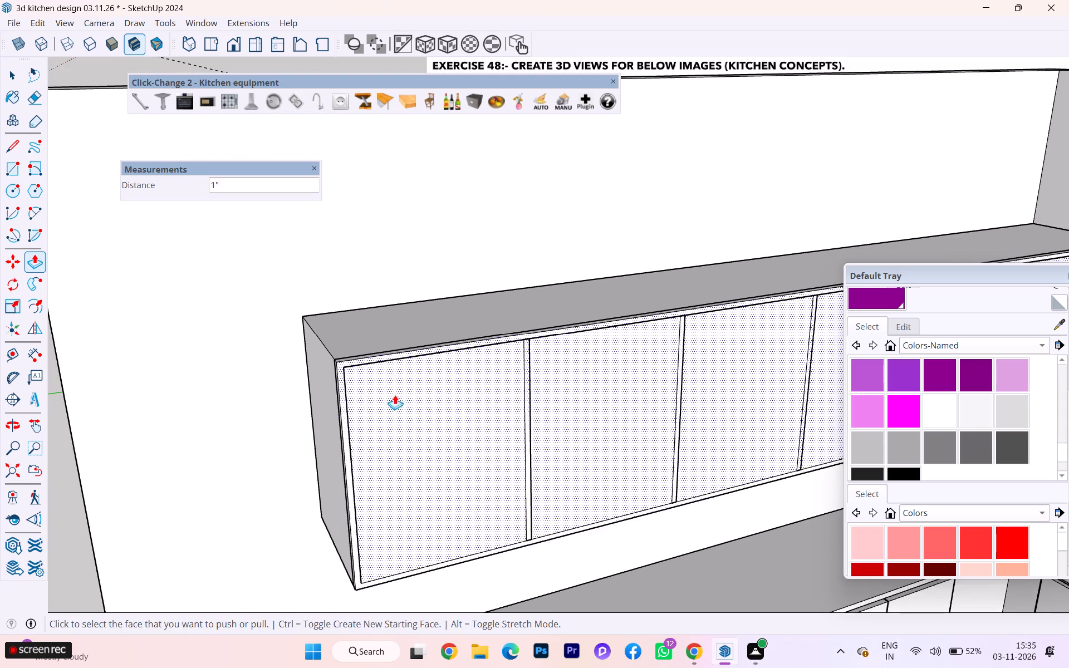
{"action": "scroll", "coordinate": [382, 386], "scroll_direction": "up", "scroll_amount": 1}
{"action": "scroll", "coordinate": [381, 385], "scroll_direction": "down", "scroll_amount": 2}
{"action": "scroll", "coordinate": [379, 383], "scroll_direction": "up", "scroll_amount": 1}
{"action": "scroll", "coordinate": [377, 382], "scroll_direction": "down", "scroll_amount": 2}
{"action": "scroll", "coordinate": [377, 381], "scroll_direction": "up", "scroll_amount": 7}
{"action": "scroll", "coordinate": [240, 353], "scroll_direction": "down", "scroll_amount": 3}
{"action": "scroll", "coordinate": [239, 352], "scroll_direction": "up", "scroll_amount": 3}
{"action": "scroll", "coordinate": [232, 350], "scroll_direction": "down", "scroll_amount": 2}
{"action": "scroll", "coordinate": [232, 350], "scroll_direction": "up", "scroll_amount": 2}
{"action": "scroll", "coordinate": [227, 347], "scroll_direction": "down", "scroll_amount": 1}
{"action": "scroll", "coordinate": [227, 347], "scroll_direction": "up", "scroll_amount": 1}
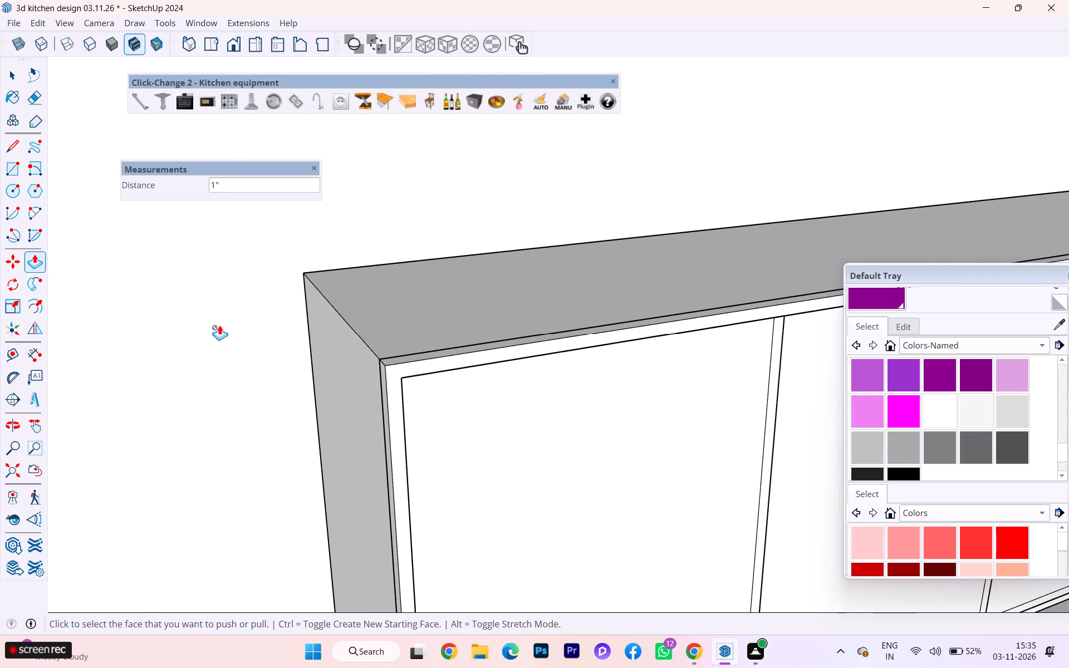
{"action": "scroll", "coordinate": [227, 312], "scroll_direction": "down", "scroll_amount": 2}
{"action": "middle_click_drag", "start_coordinate": [243, 317], "coordinate": [743, 357]}
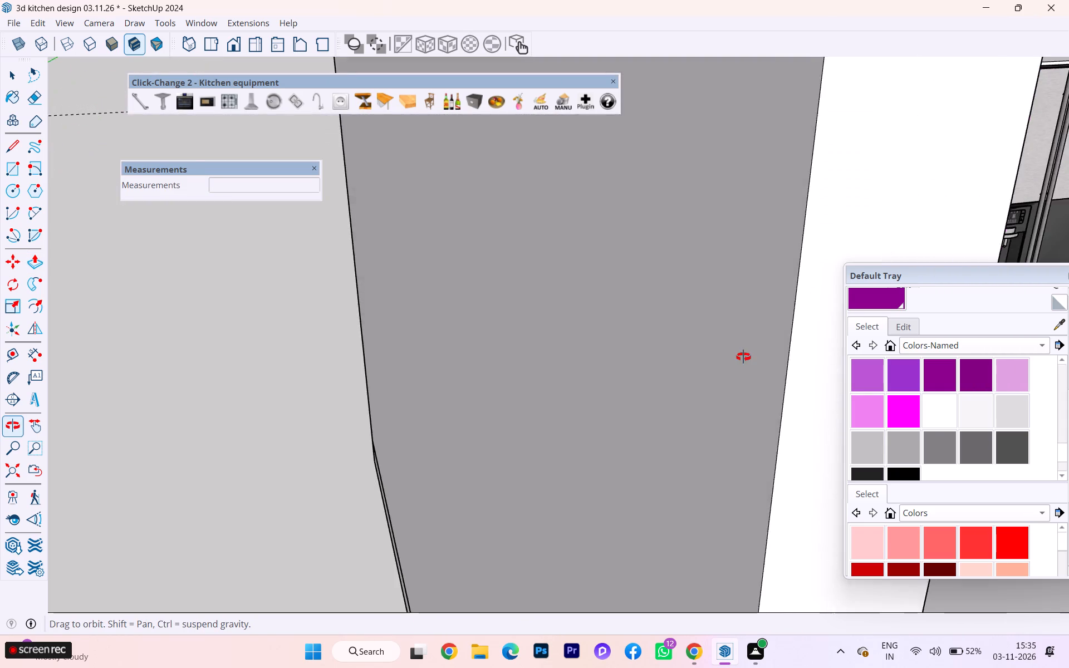
{"action": "middle_click_drag", "start_coordinate": [743, 357], "coordinate": [558, 341]}
{"action": "scroll", "coordinate": [842, 412], "scroll_direction": "up", "scroll_amount": 1}
{"action": "scroll", "coordinate": [843, 414], "scroll_direction": "down", "scroll_amount": 1}
{"action": "scroll", "coordinate": [844, 414], "scroll_direction": "up", "scroll_amount": 1}
{"action": "scroll", "coordinate": [844, 415], "scroll_direction": "down", "scroll_amount": 1}
{"action": "scroll", "coordinate": [846, 417], "scroll_direction": "up", "scroll_amount": 5}
{"action": "scroll", "coordinate": [866, 435], "scroll_direction": "down", "scroll_amount": 1}
{"action": "scroll", "coordinate": [867, 437], "scroll_direction": "up", "scroll_amount": 1}
{"action": "middle_click_drag", "start_coordinate": [706, 399], "coordinate": [550, 389]}
{"action": "scroll", "coordinate": [697, 398], "scroll_direction": "down", "scroll_amount": 1}
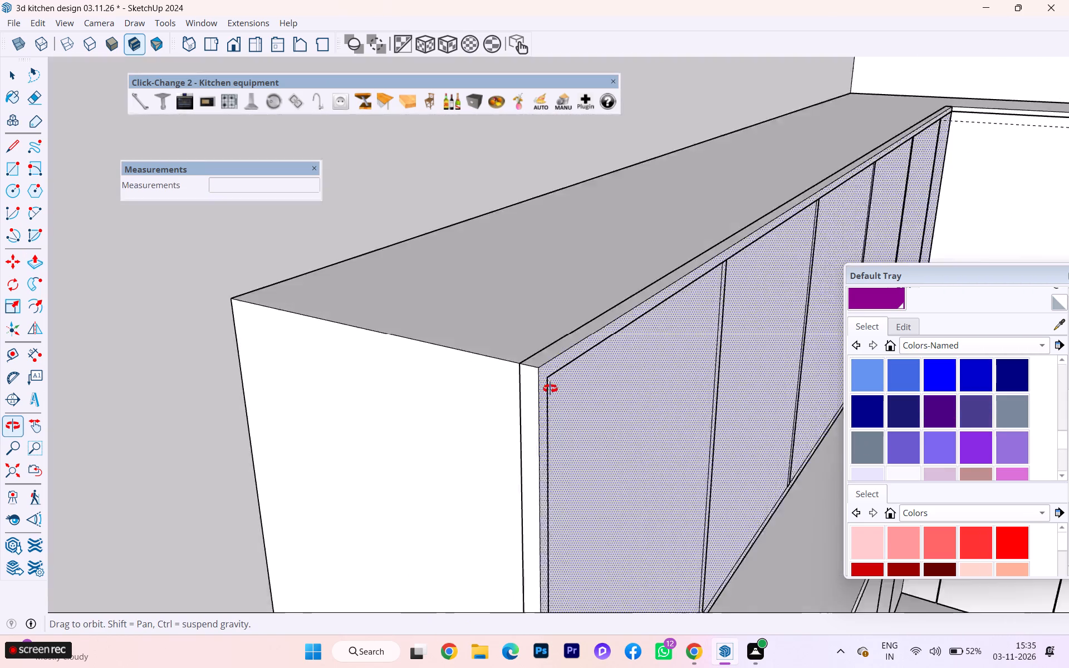
{"action": "middle_click_drag", "start_coordinate": [550, 389], "coordinate": [320, 377]}
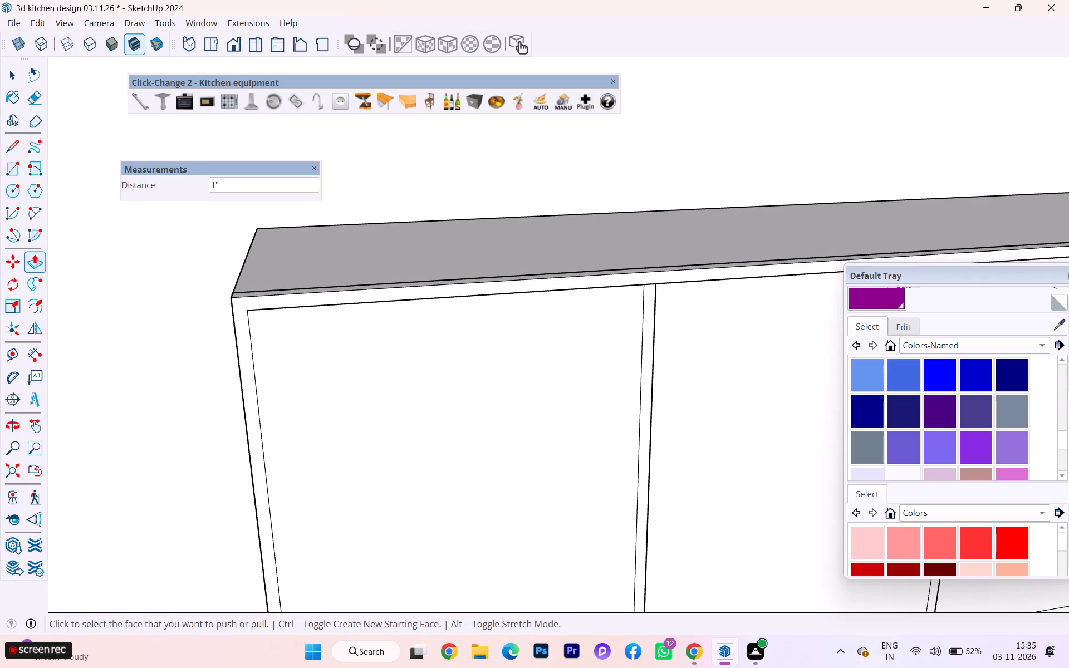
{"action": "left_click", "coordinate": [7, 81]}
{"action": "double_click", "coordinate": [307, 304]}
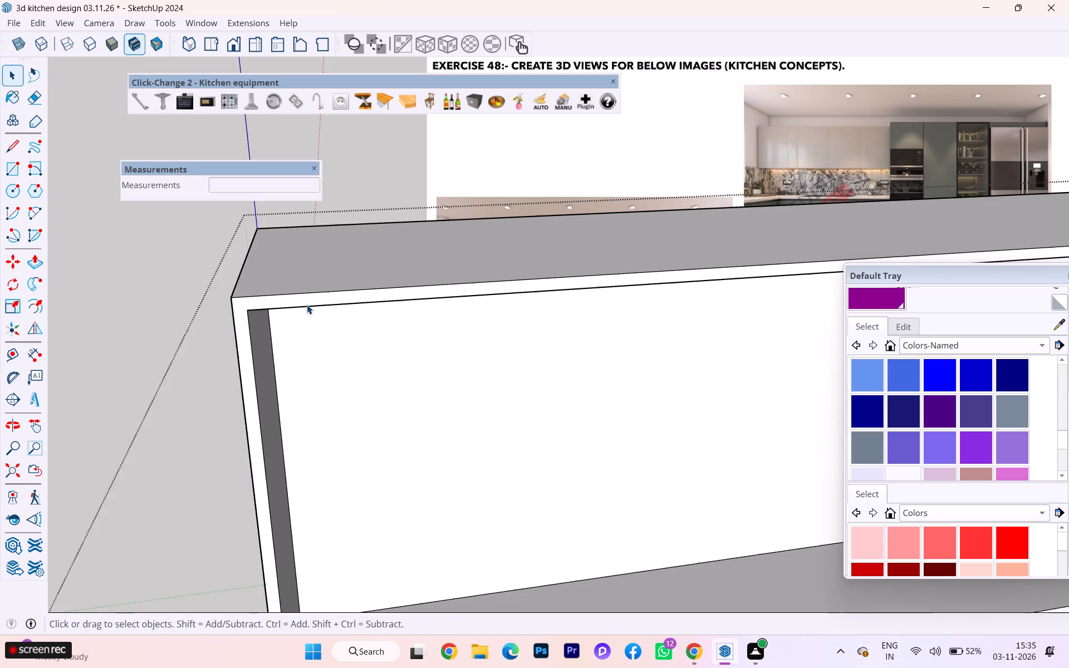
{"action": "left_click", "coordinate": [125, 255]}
Move the whole front panel outward by its own thickness so its back face meets the long run's carcass front.
{"action": "left_click", "coordinate": [268, 304]}
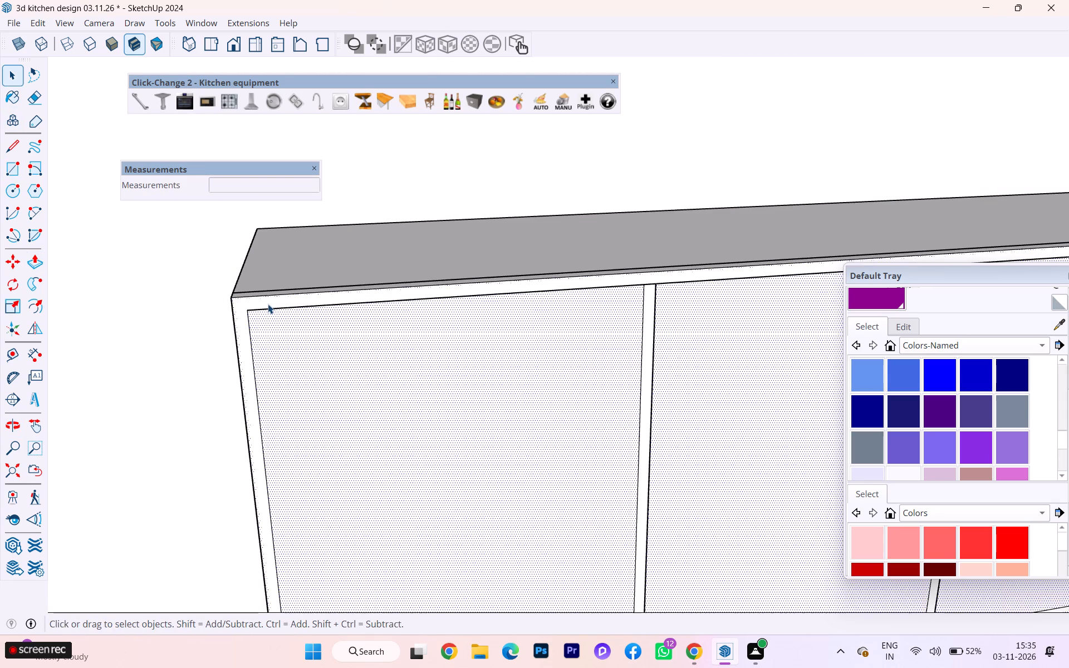
{"action": "scroll", "coordinate": [267, 304], "scroll_direction": "down", "scroll_amount": 3}
{"action": "middle_click_drag", "start_coordinate": [266, 303], "coordinate": [421, 306]}
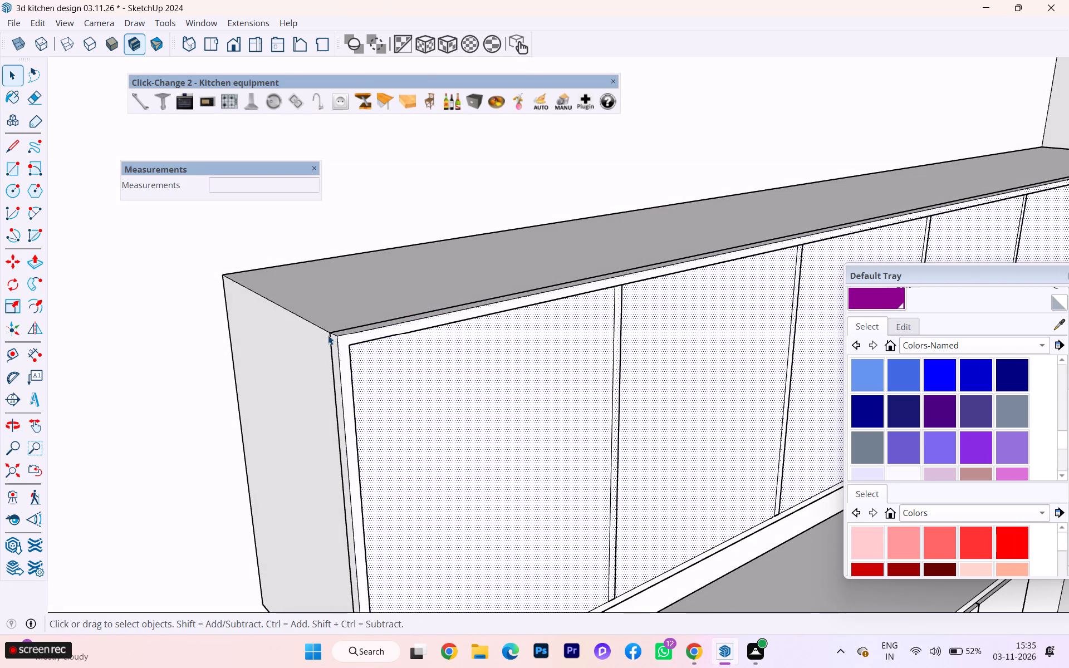
{"action": "triple_click", "coordinate": [339, 337]}
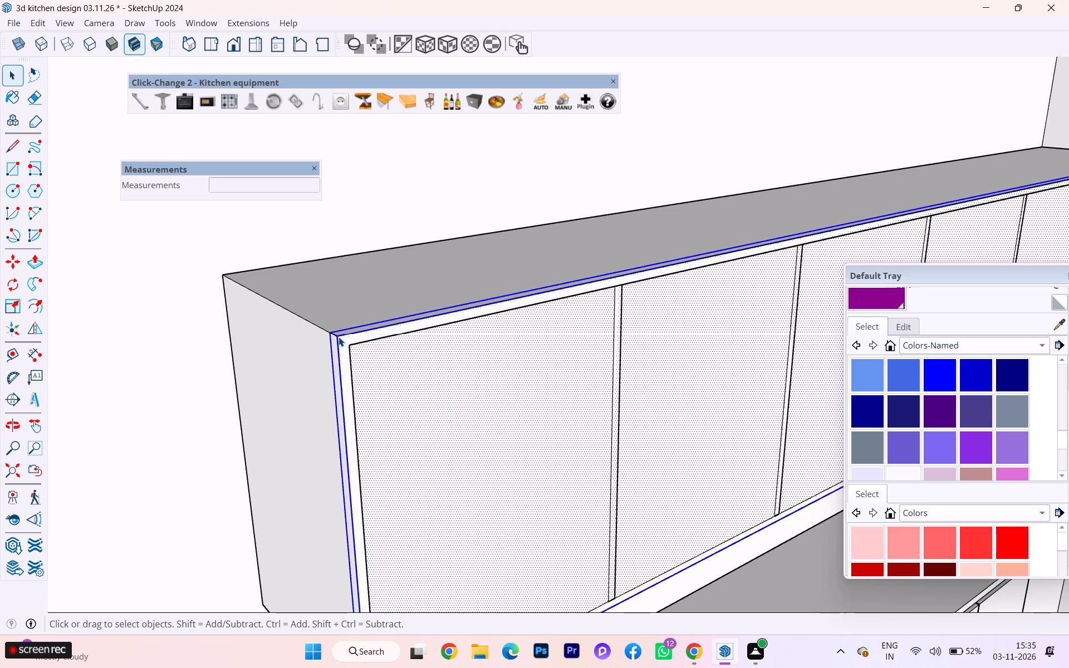
{"action": "scroll", "coordinate": [339, 337], "scroll_direction": "down", "scroll_amount": 6}
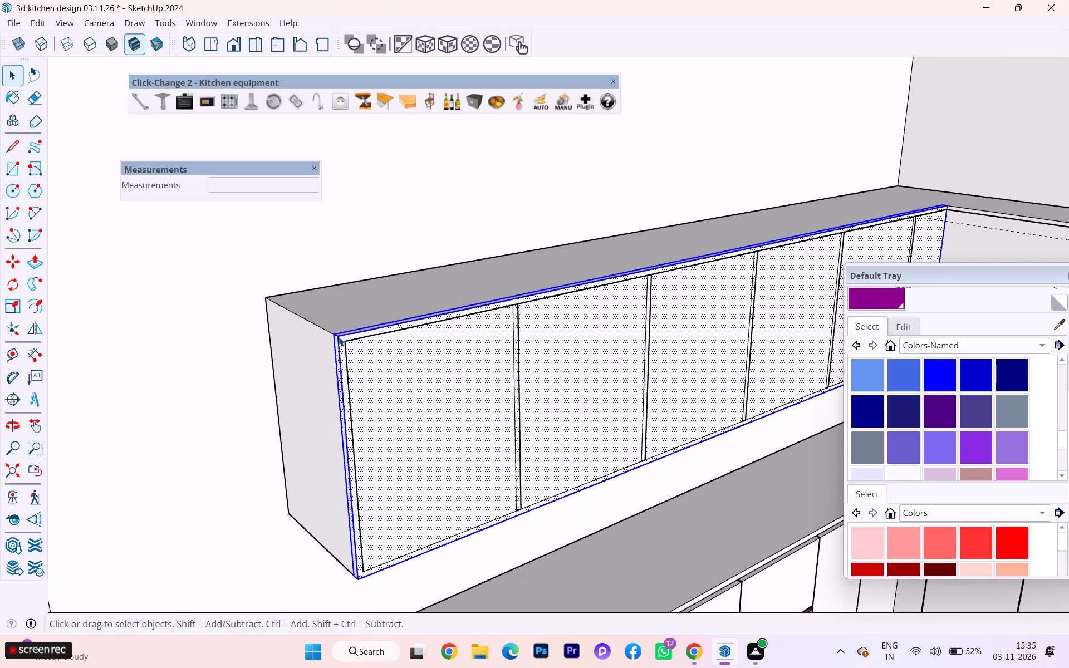
{"action": "scroll", "coordinate": [339, 337], "scroll_direction": "up", "scroll_amount": 6}
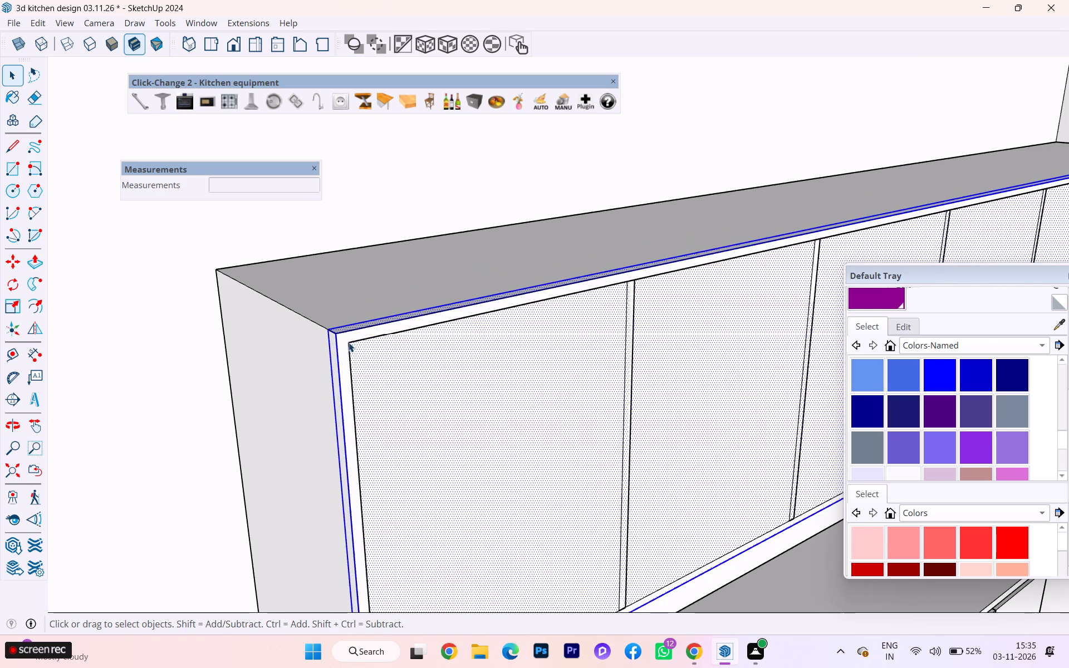
{"action": "scroll", "coordinate": [349, 335], "scroll_direction": "down", "scroll_amount": 3}
{"action": "scroll", "coordinate": [349, 329], "scroll_direction": "up", "scroll_amount": 1}
{"action": "scroll", "coordinate": [349, 329], "scroll_direction": "down", "scroll_amount": 3}
{"action": "scroll", "coordinate": [399, 344], "scroll_direction": "down", "scroll_amount": 2}
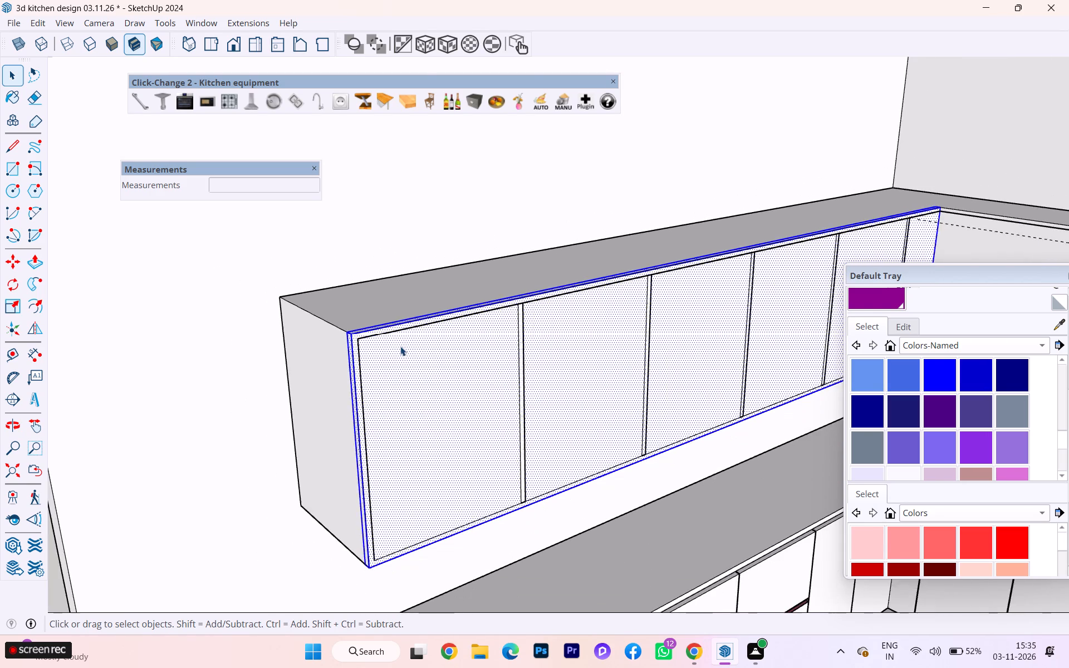
{"action": "scroll", "coordinate": [396, 355], "scroll_direction": "down", "scroll_amount": 1}
{"action": "middle_click_drag", "start_coordinate": [387, 358], "coordinate": [555, 364]}
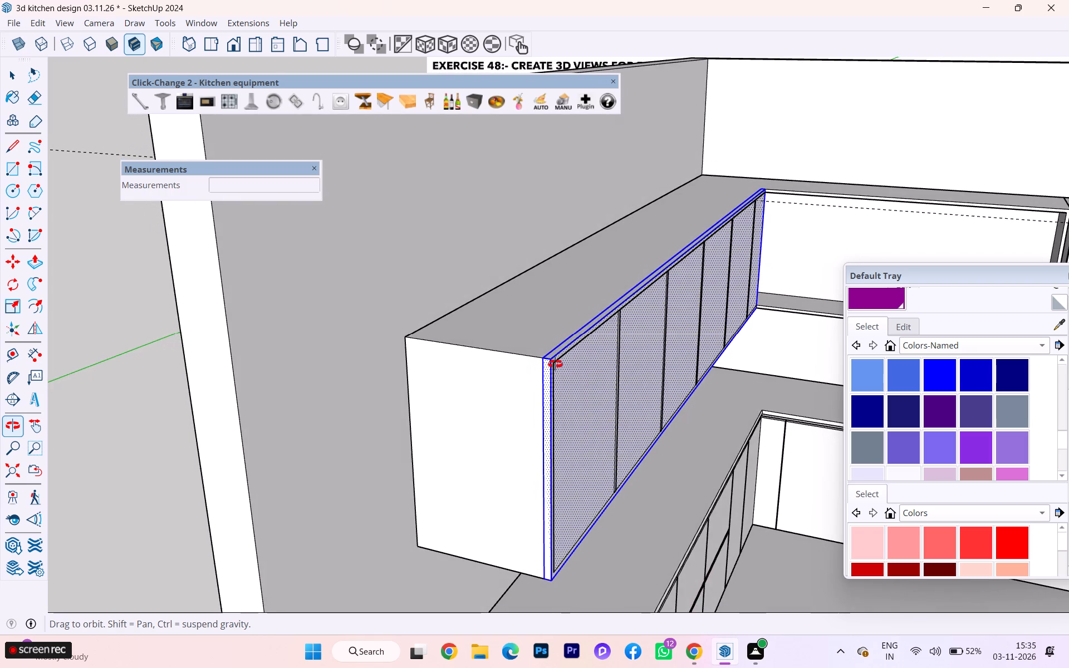
{"action": "middle_click_drag", "start_coordinate": [555, 364], "coordinate": [557, 366]}
{"action": "scroll", "coordinate": [558, 369], "scroll_direction": "up", "scroll_amount": 2}
{"action": "scroll", "coordinate": [558, 366], "scroll_direction": "down", "scroll_amount": 1}
{"action": "scroll", "coordinate": [559, 366], "scroll_direction": "up", "scroll_amount": 5}
{"action": "scroll", "coordinate": [564, 356], "scroll_direction": "down", "scroll_amount": 3}
{"action": "scroll", "coordinate": [564, 355], "scroll_direction": "up", "scroll_amount": 2}
{"action": "scroll", "coordinate": [564, 355], "scroll_direction": "down", "scroll_amount": 1}
{"action": "scroll", "coordinate": [564, 355], "scroll_direction": "up", "scroll_amount": 4}
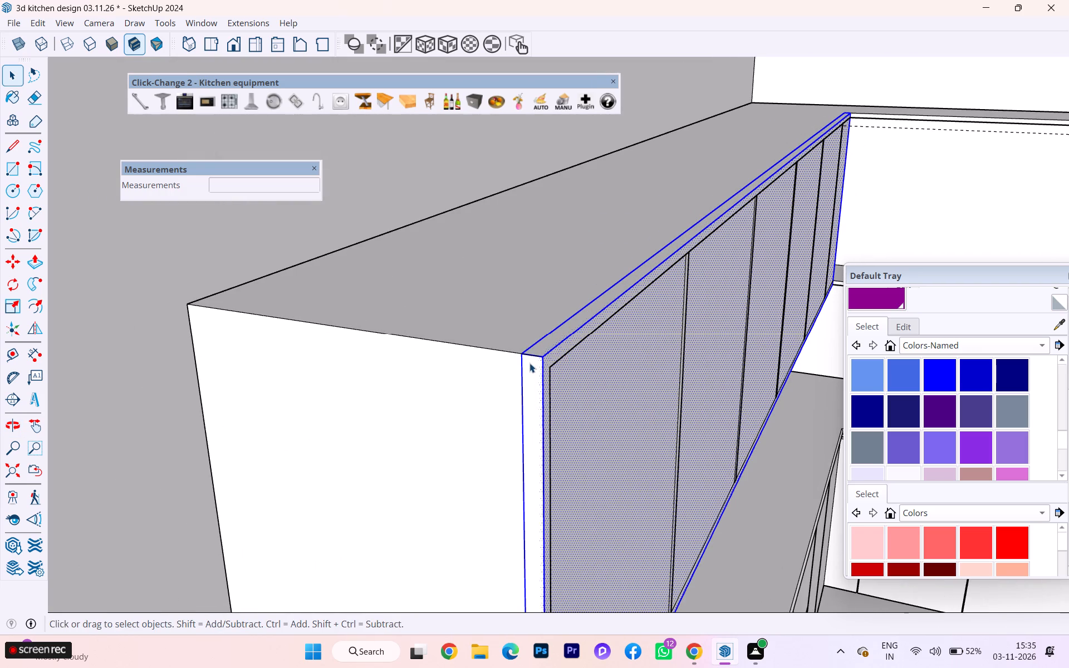
{"action": "key", "text": "m"}
{"action": "left_click", "coordinate": [522, 358]}
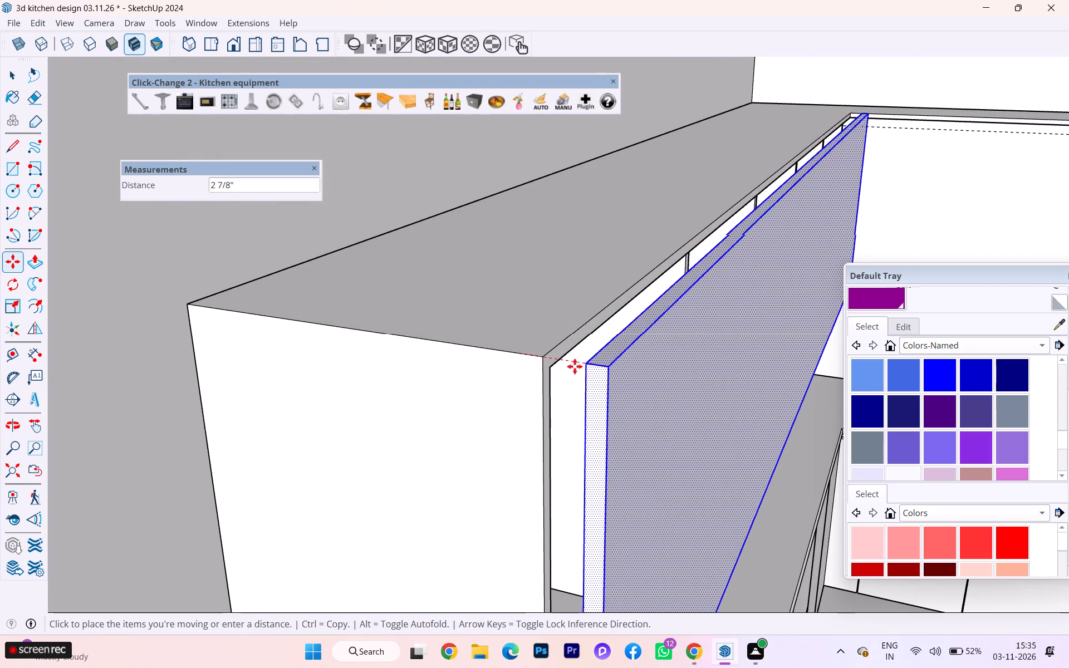
{"action": "left_click", "coordinate": [549, 360]}
Make the long run's front panel a group.
{"action": "scroll", "coordinate": [482, 327], "scroll_direction": "down", "scroll_amount": 9}
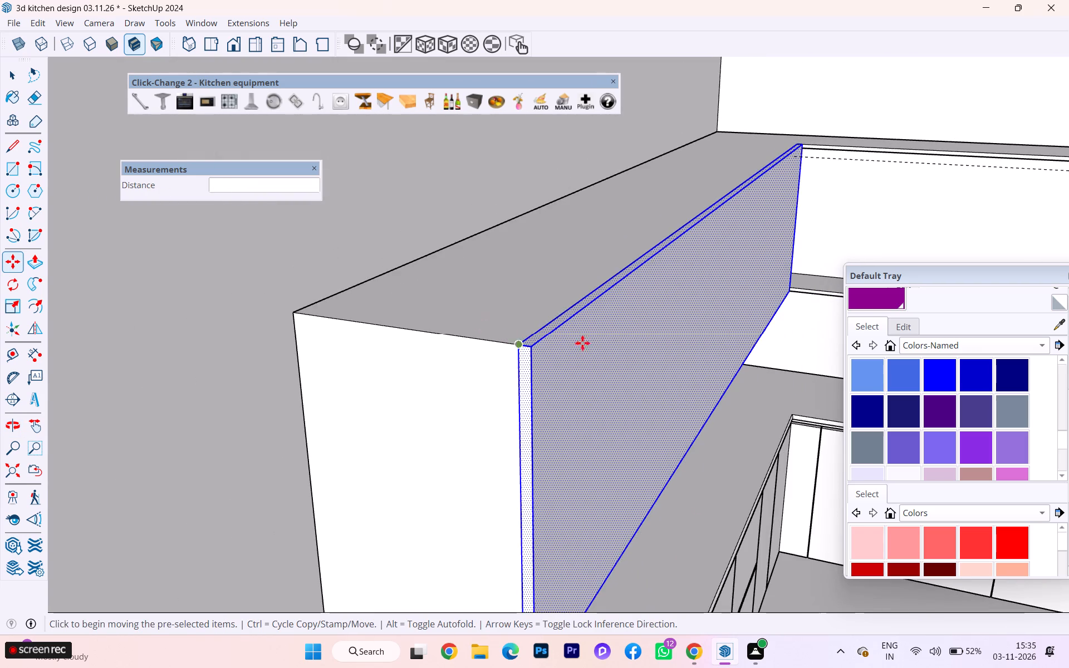
{"action": "scroll", "coordinate": [593, 344], "scroll_direction": "down", "scroll_amount": 3}
{"action": "scroll", "coordinate": [599, 340], "scroll_direction": "up", "scroll_amount": 2}
{"action": "scroll", "coordinate": [599, 340], "scroll_direction": "down", "scroll_amount": 4}
{"action": "middle_click_drag", "start_coordinate": [579, 335], "coordinate": [243, 368]}
{"action": "scroll", "coordinate": [499, 355], "scroll_direction": "down", "scroll_amount": 5}
{"action": "scroll", "coordinate": [362, 375], "scroll_direction": "down", "scroll_amount": 2}
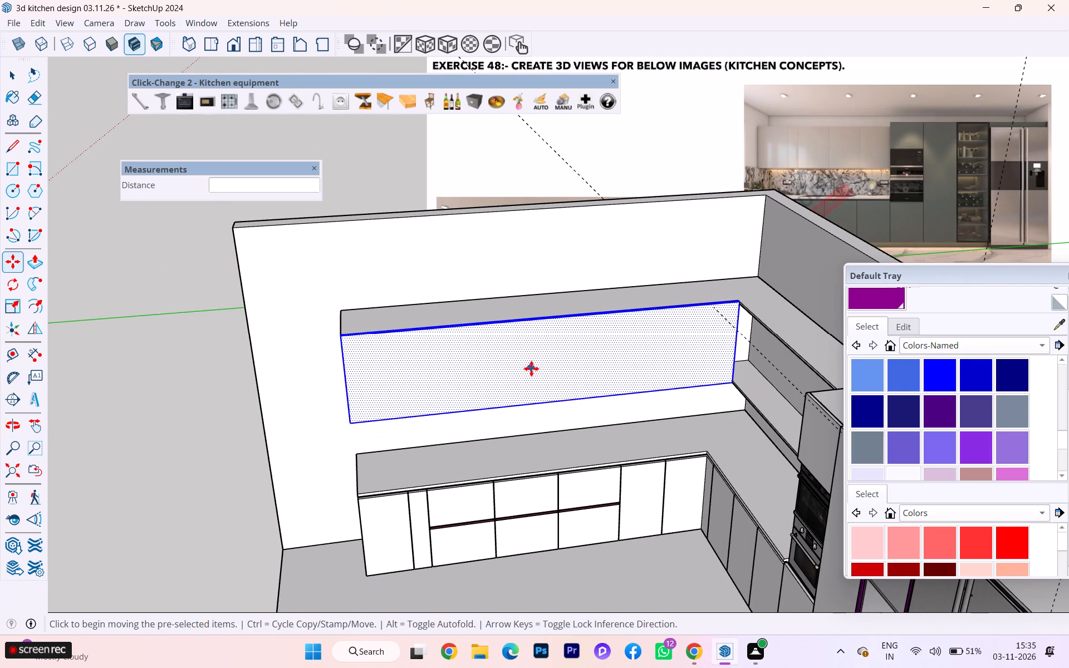
{"action": "left_click", "coordinate": [1, 70]}
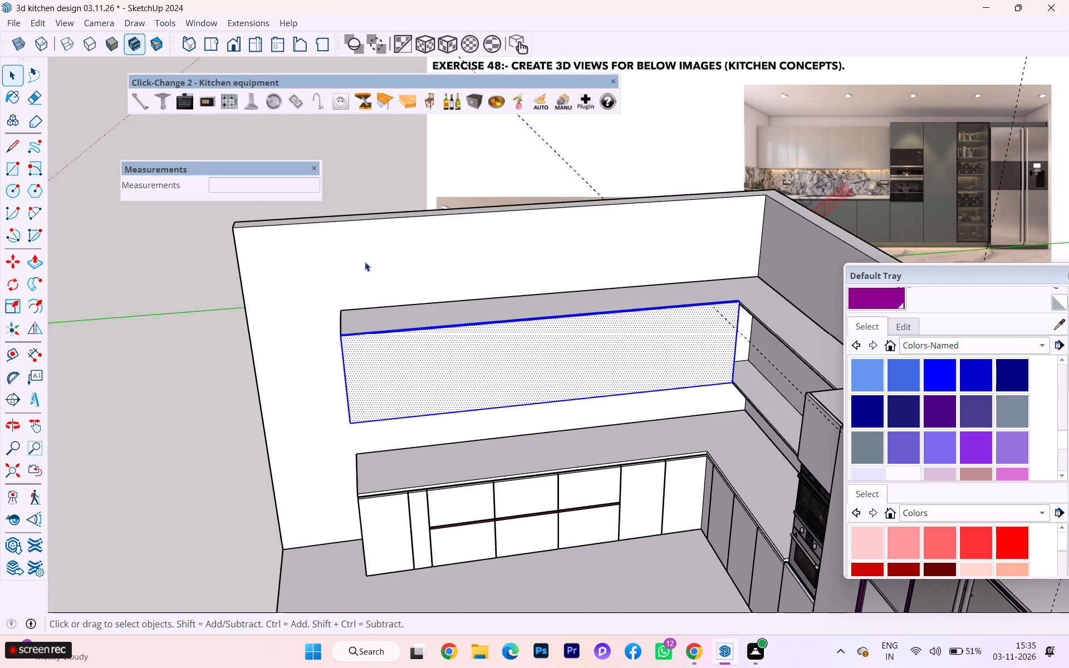
{"action": "right_click", "coordinate": [446, 346]}
{"action": "left_click", "coordinate": [506, 139]}
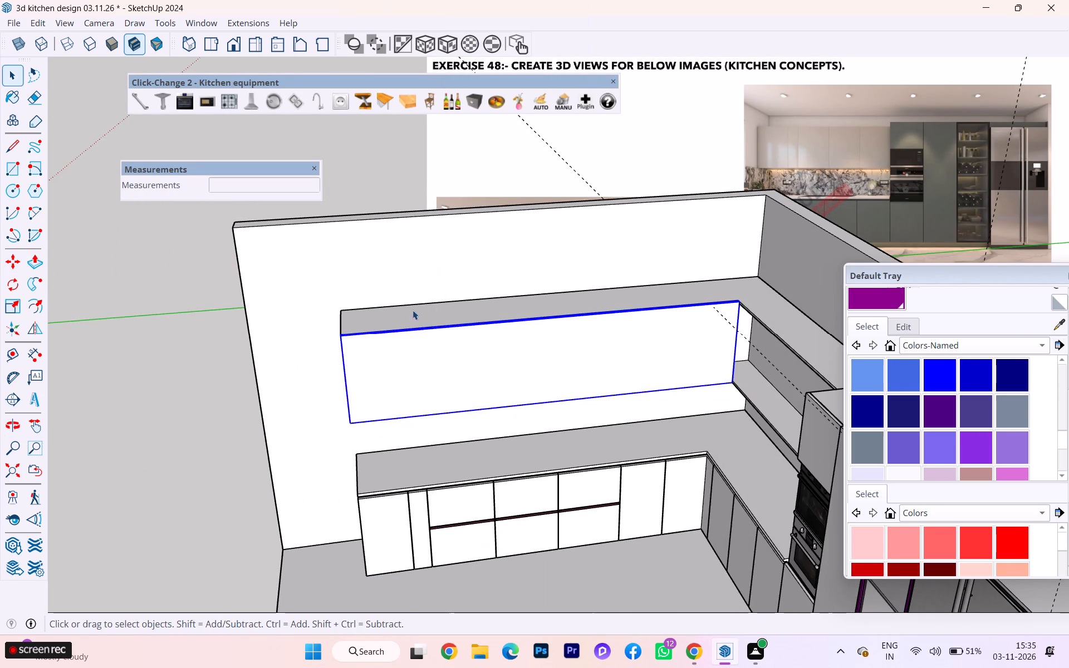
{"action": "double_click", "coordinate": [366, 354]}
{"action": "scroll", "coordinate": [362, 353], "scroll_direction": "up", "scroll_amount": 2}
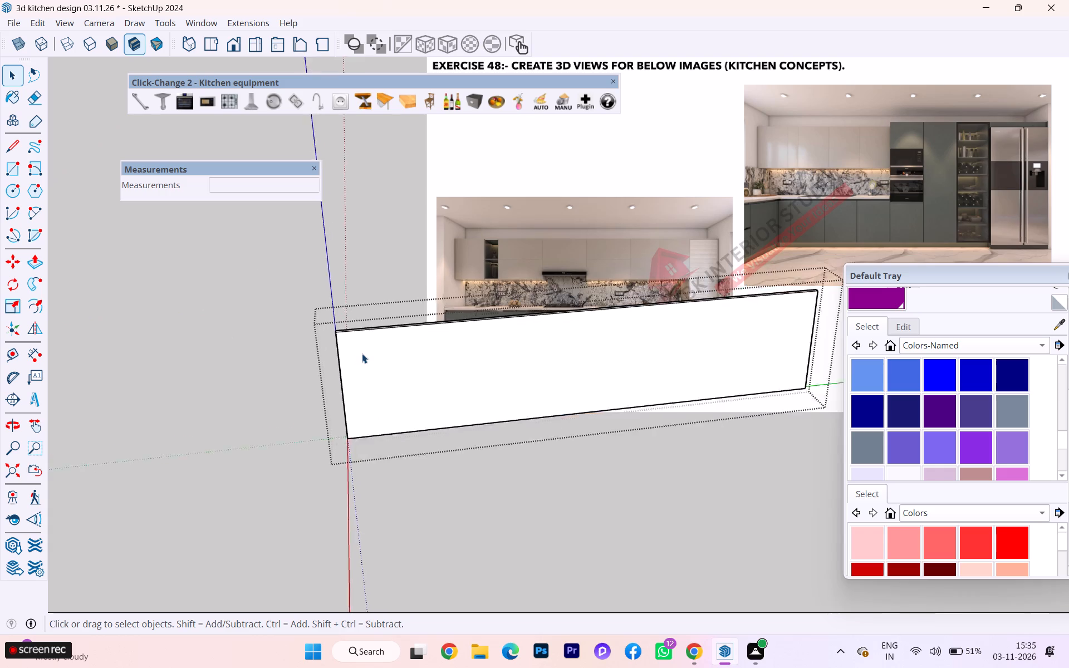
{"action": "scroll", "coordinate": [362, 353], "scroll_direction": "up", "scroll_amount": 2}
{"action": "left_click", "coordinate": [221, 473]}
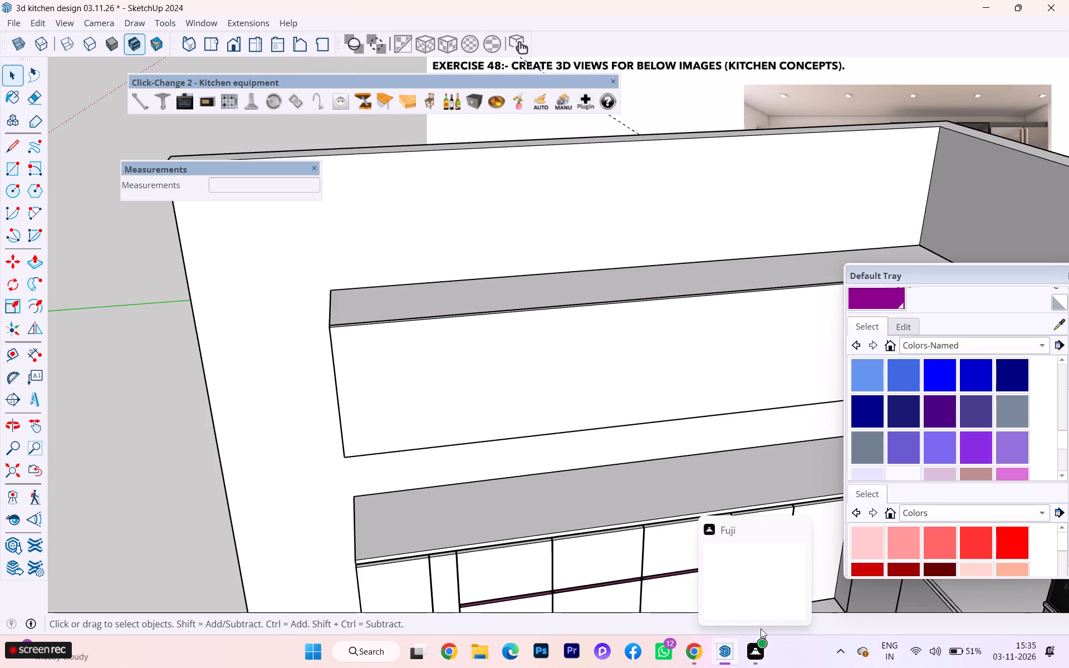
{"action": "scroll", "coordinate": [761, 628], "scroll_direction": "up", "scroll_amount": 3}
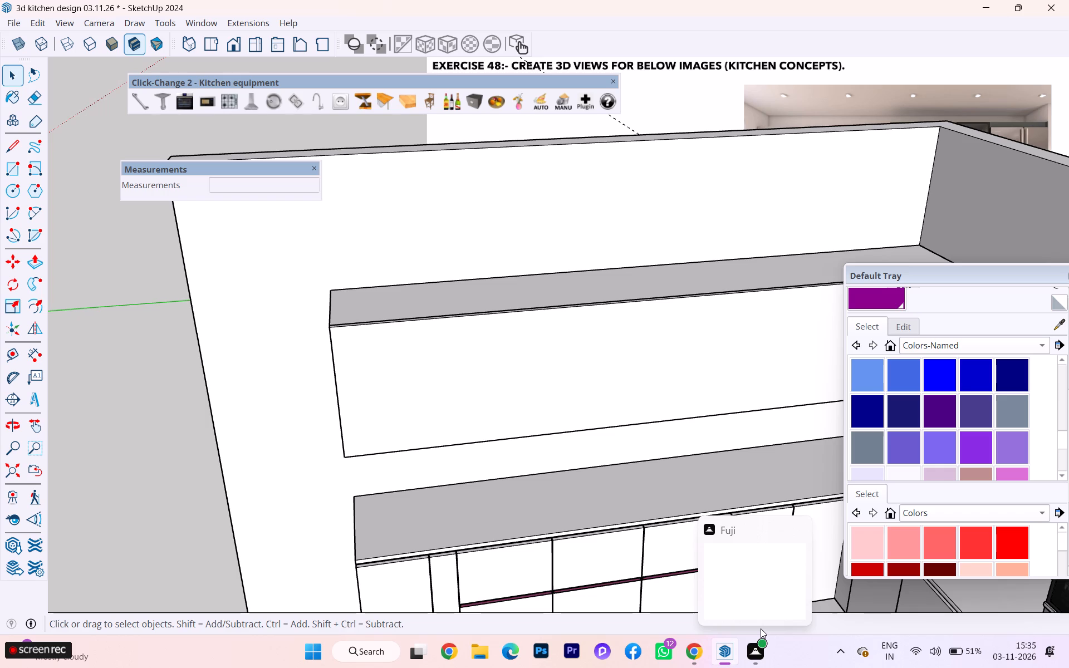
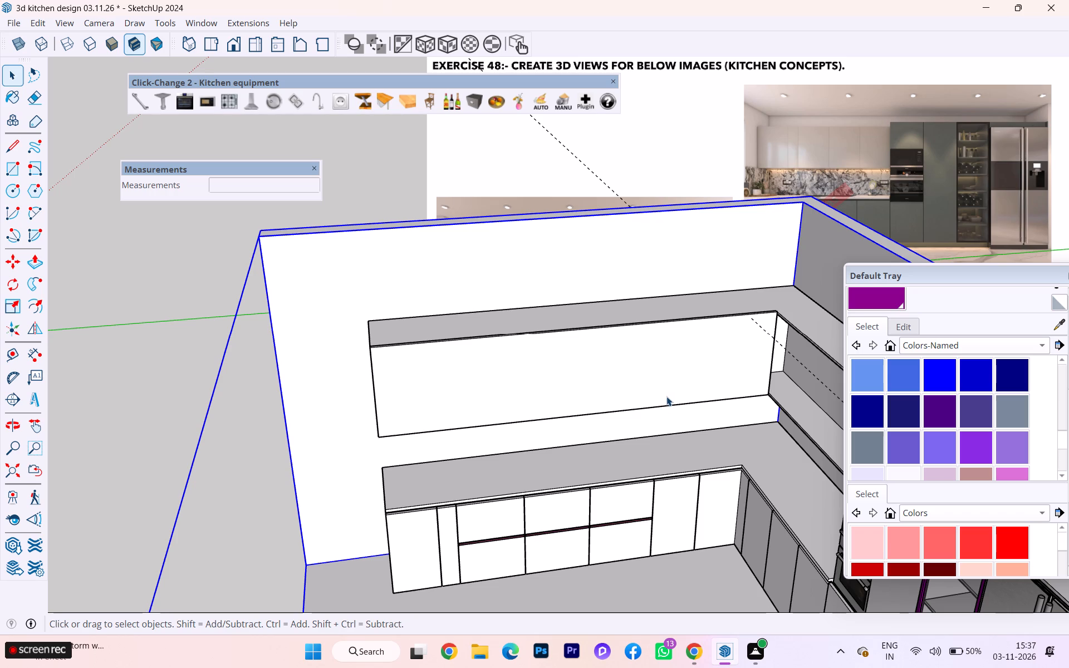
Open the long run's front panel group for editing at the cabinet's inner corner.
{"action": "scroll", "coordinate": [664, 399], "scroll_direction": "down", "scroll_amount": 2}
{"action": "scroll", "coordinate": [664, 399], "scroll_direction": "up", "scroll_amount": 1}
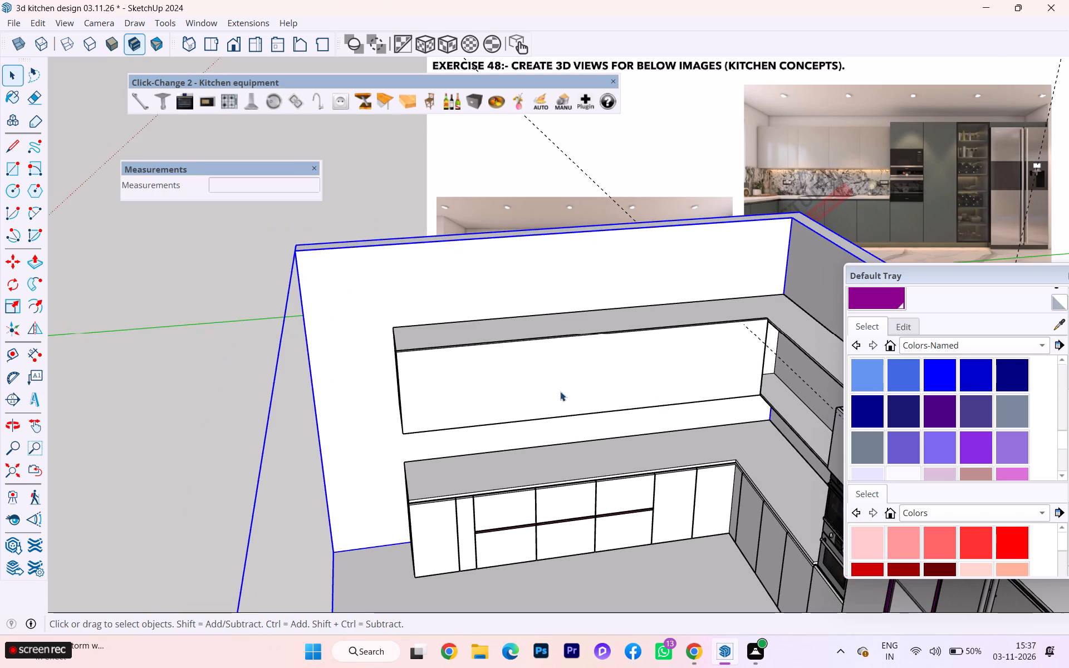
{"action": "scroll", "coordinate": [522, 387], "scroll_direction": "down", "scroll_amount": 1}
{"action": "scroll", "coordinate": [319, 339], "scroll_direction": "down", "scroll_amount": 1}
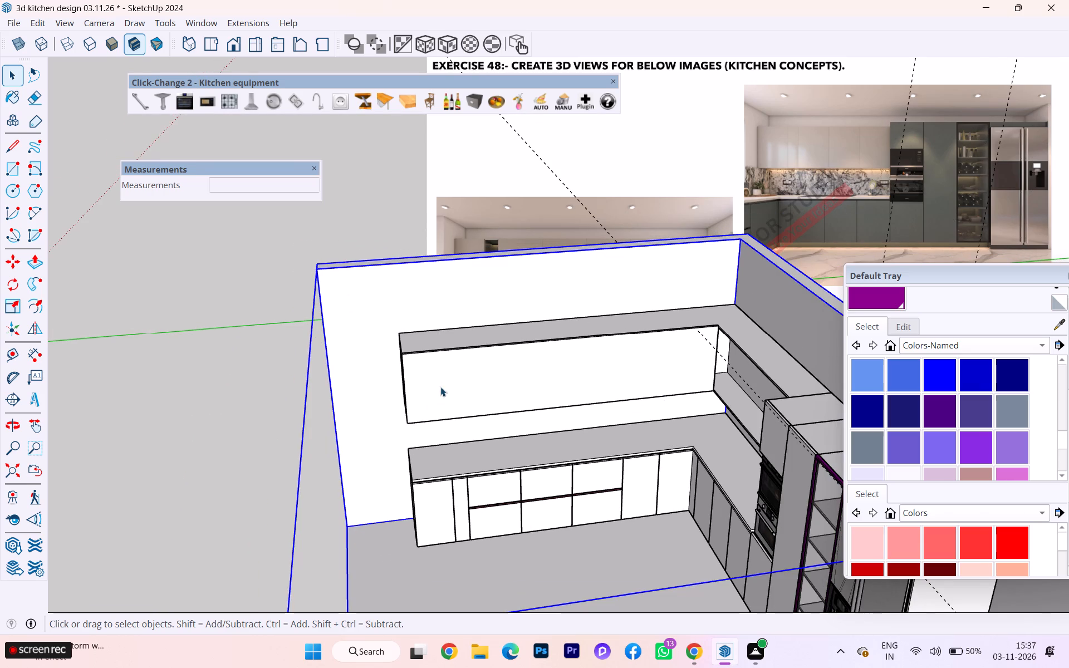
{"action": "left_click", "coordinate": [156, 336]}
{"action": "scroll", "coordinate": [389, 357], "scroll_direction": "up", "scroll_amount": 5}
{"action": "scroll", "coordinate": [478, 369], "scroll_direction": "up", "scroll_amount": 1}
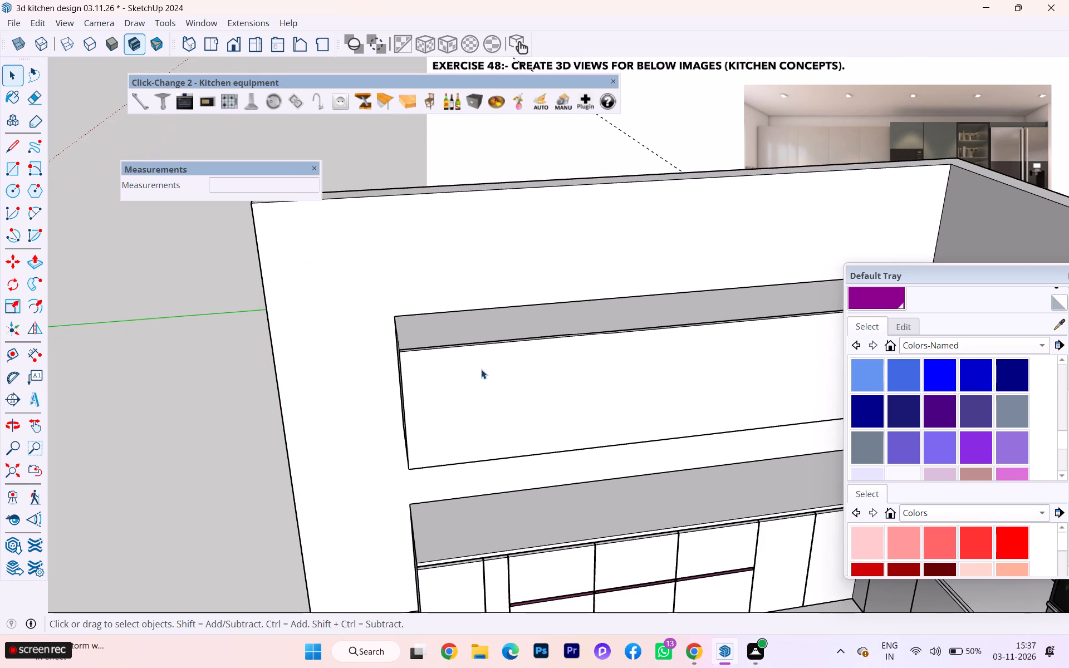
{"action": "scroll", "coordinate": [323, 357], "scroll_direction": "up", "scroll_amount": 1}
{"action": "scroll", "coordinate": [312, 357], "scroll_direction": "down", "scroll_amount": 5}
{"action": "scroll", "coordinate": [758, 363], "scroll_direction": "up", "scroll_amount": 3}
{"action": "scroll", "coordinate": [780, 364], "scroll_direction": "down", "scroll_amount": 3}
{"action": "scroll", "coordinate": [780, 364], "scroll_direction": "up", "scroll_amount": 7}
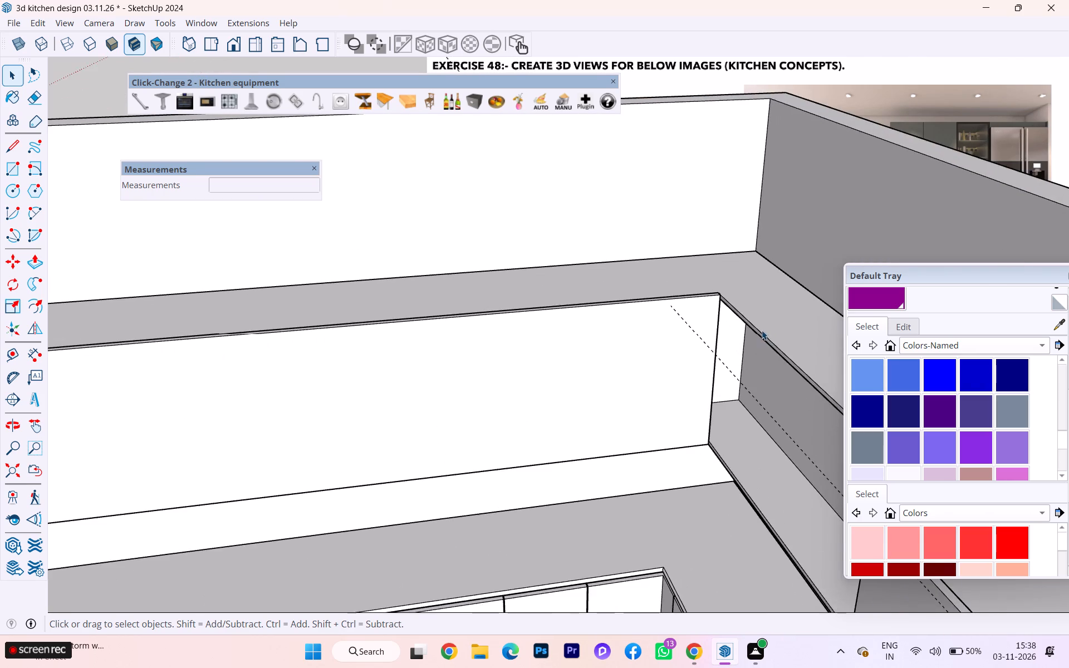
{"action": "scroll", "coordinate": [727, 296], "scroll_direction": "up", "scroll_amount": 6}
{"action": "scroll", "coordinate": [719, 306], "scroll_direction": "down", "scroll_amount": 2}
{"action": "scroll", "coordinate": [719, 307], "scroll_direction": "up", "scroll_amount": 1}
{"action": "left_click", "coordinate": [719, 307]}
{"action": "double_click", "coordinate": [719, 307]}
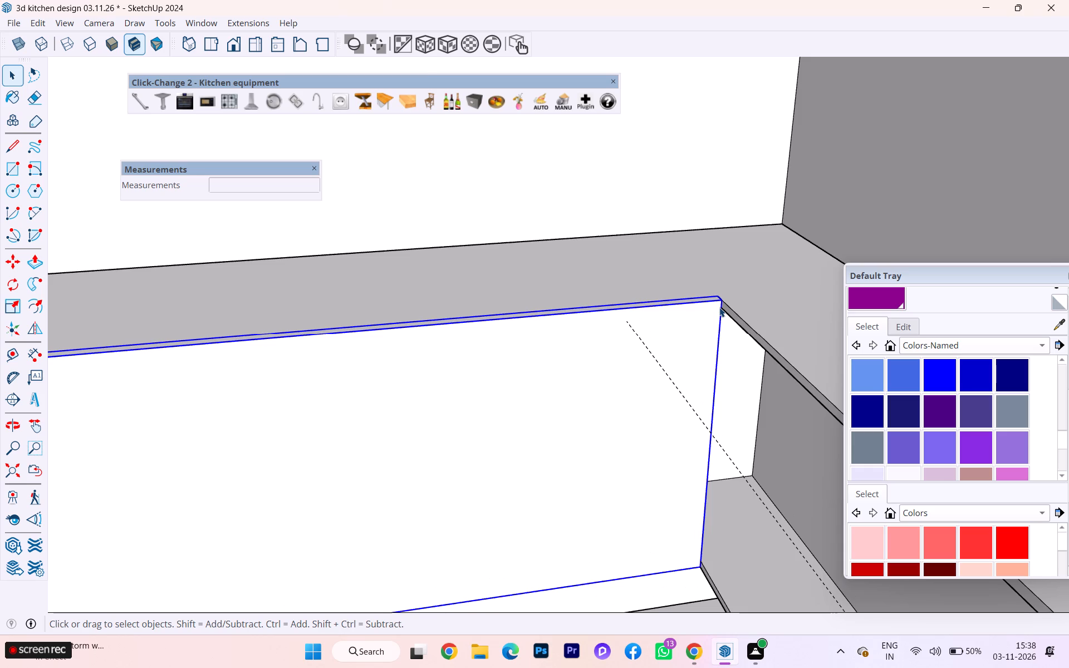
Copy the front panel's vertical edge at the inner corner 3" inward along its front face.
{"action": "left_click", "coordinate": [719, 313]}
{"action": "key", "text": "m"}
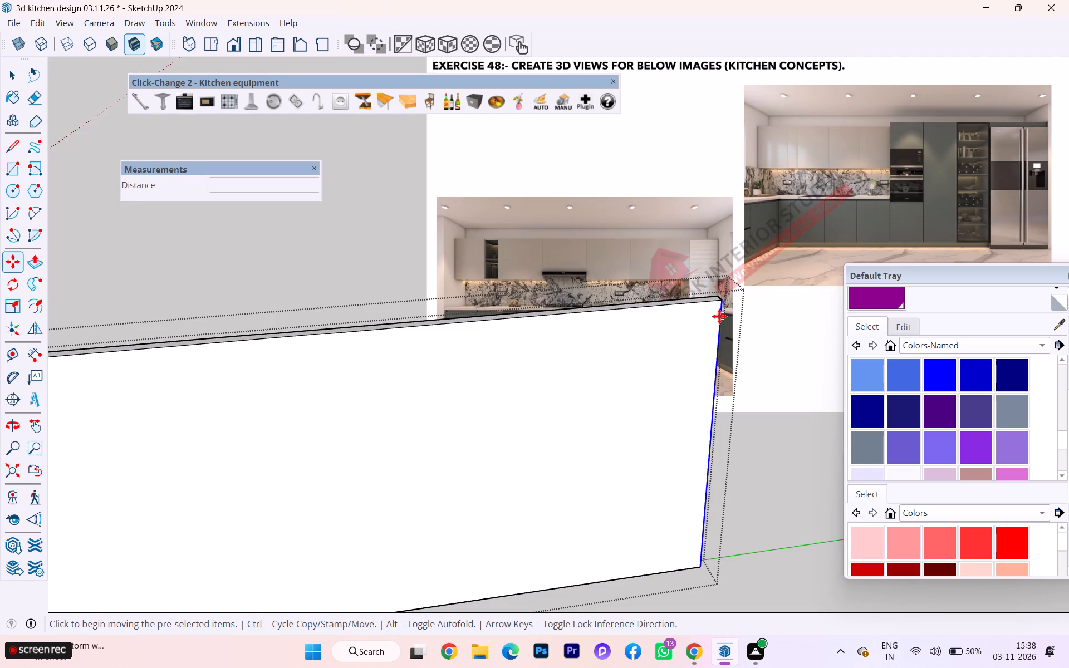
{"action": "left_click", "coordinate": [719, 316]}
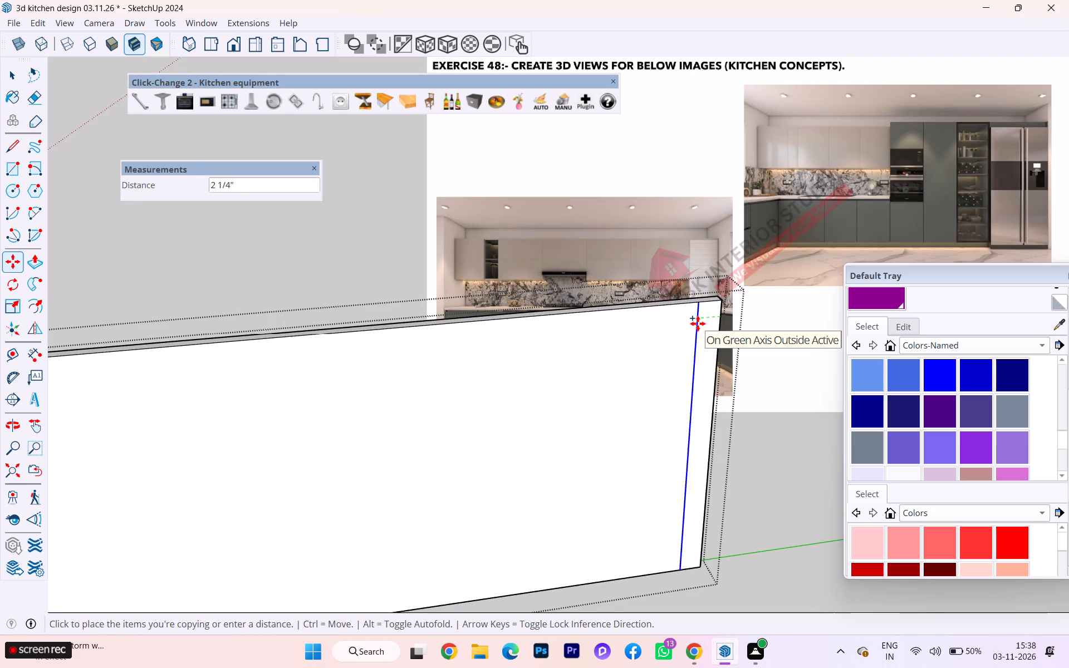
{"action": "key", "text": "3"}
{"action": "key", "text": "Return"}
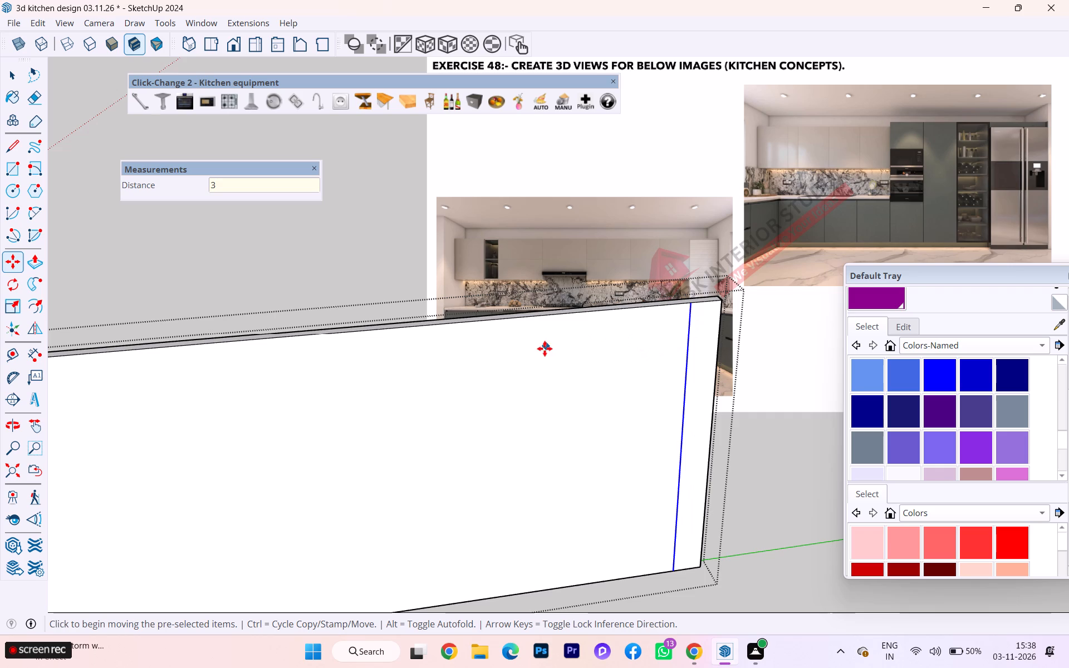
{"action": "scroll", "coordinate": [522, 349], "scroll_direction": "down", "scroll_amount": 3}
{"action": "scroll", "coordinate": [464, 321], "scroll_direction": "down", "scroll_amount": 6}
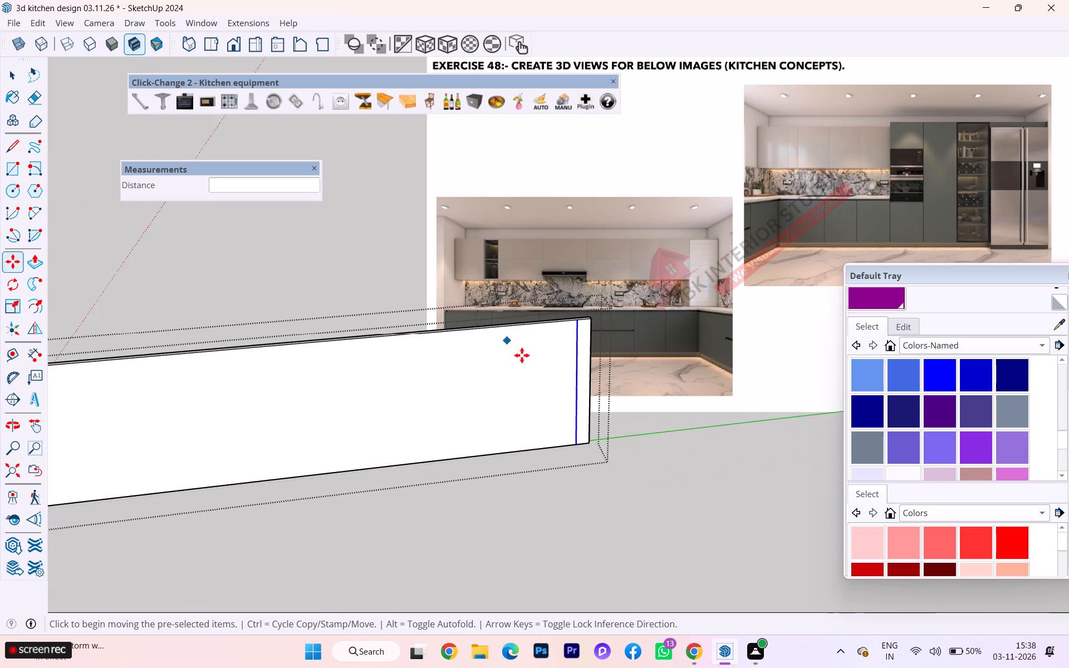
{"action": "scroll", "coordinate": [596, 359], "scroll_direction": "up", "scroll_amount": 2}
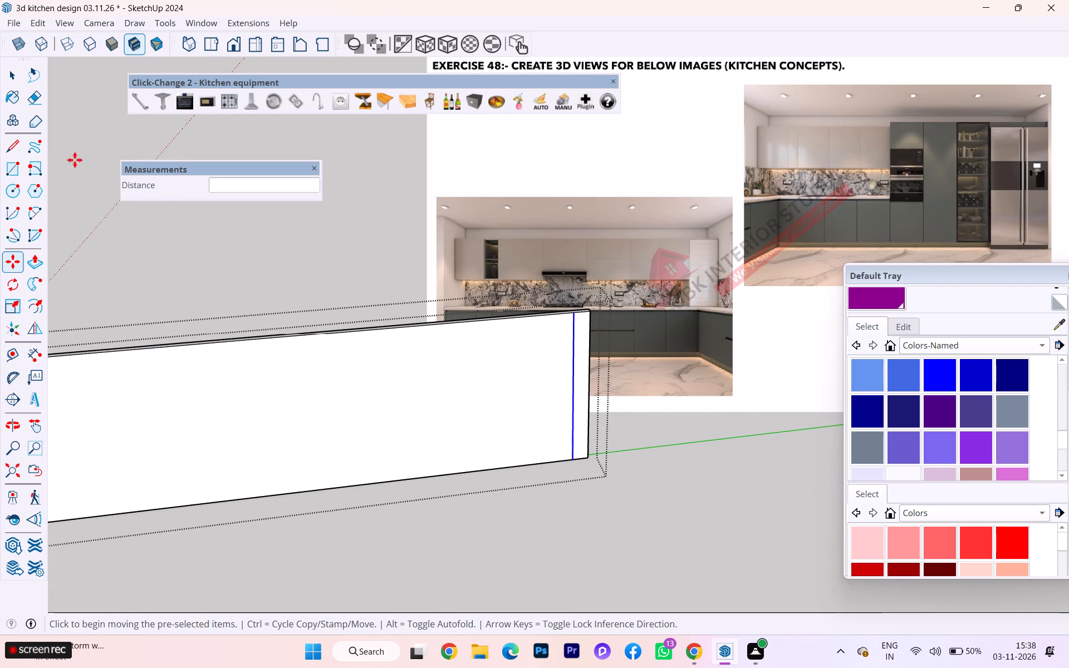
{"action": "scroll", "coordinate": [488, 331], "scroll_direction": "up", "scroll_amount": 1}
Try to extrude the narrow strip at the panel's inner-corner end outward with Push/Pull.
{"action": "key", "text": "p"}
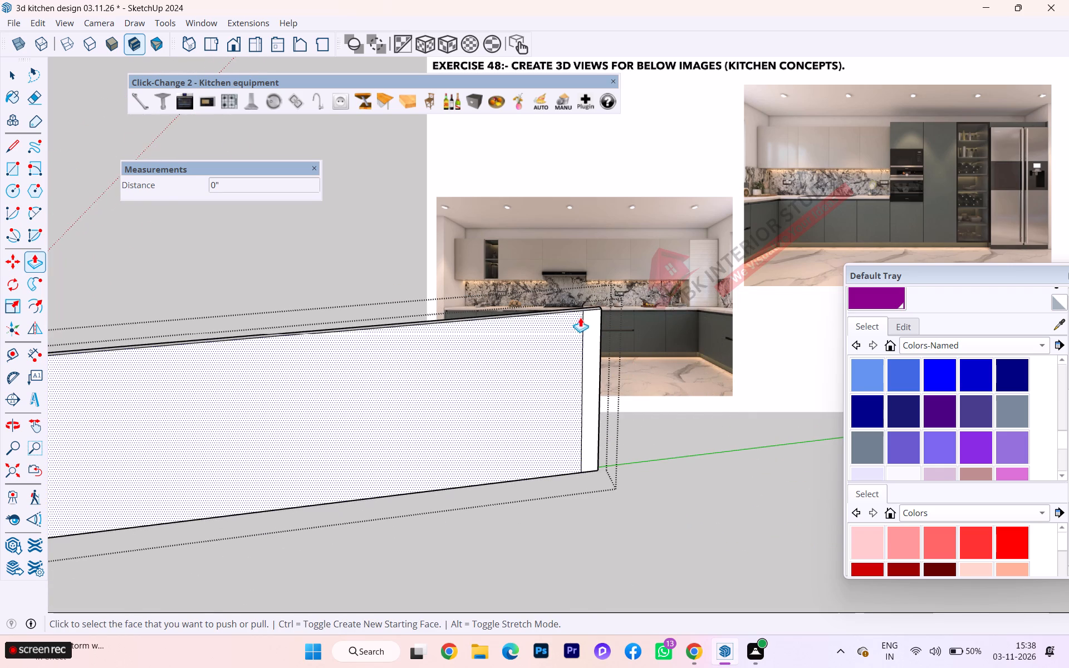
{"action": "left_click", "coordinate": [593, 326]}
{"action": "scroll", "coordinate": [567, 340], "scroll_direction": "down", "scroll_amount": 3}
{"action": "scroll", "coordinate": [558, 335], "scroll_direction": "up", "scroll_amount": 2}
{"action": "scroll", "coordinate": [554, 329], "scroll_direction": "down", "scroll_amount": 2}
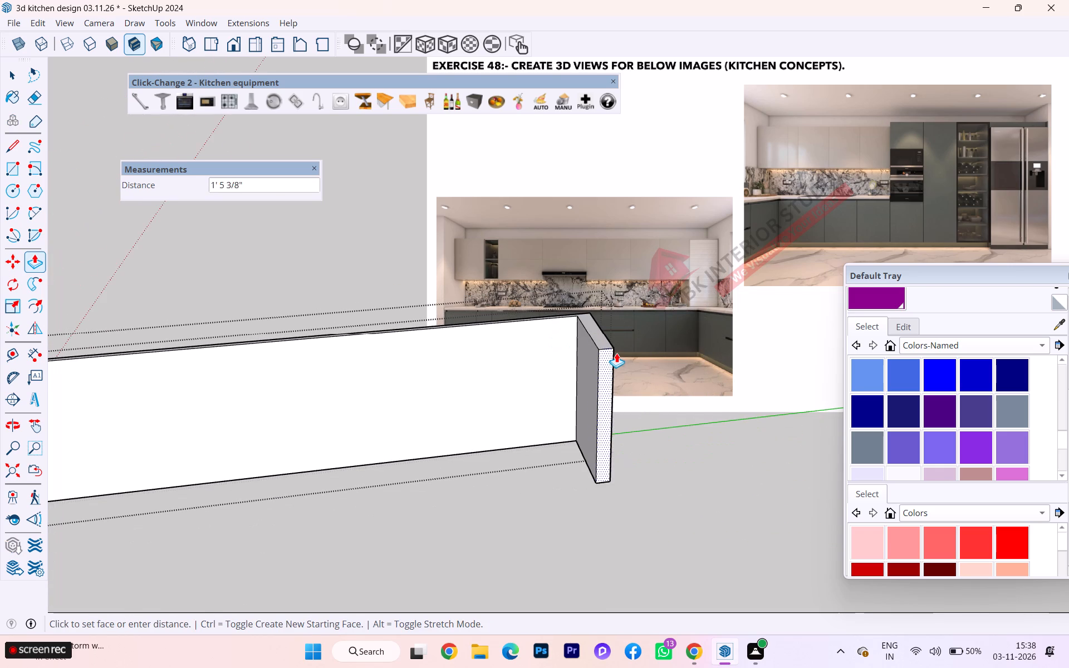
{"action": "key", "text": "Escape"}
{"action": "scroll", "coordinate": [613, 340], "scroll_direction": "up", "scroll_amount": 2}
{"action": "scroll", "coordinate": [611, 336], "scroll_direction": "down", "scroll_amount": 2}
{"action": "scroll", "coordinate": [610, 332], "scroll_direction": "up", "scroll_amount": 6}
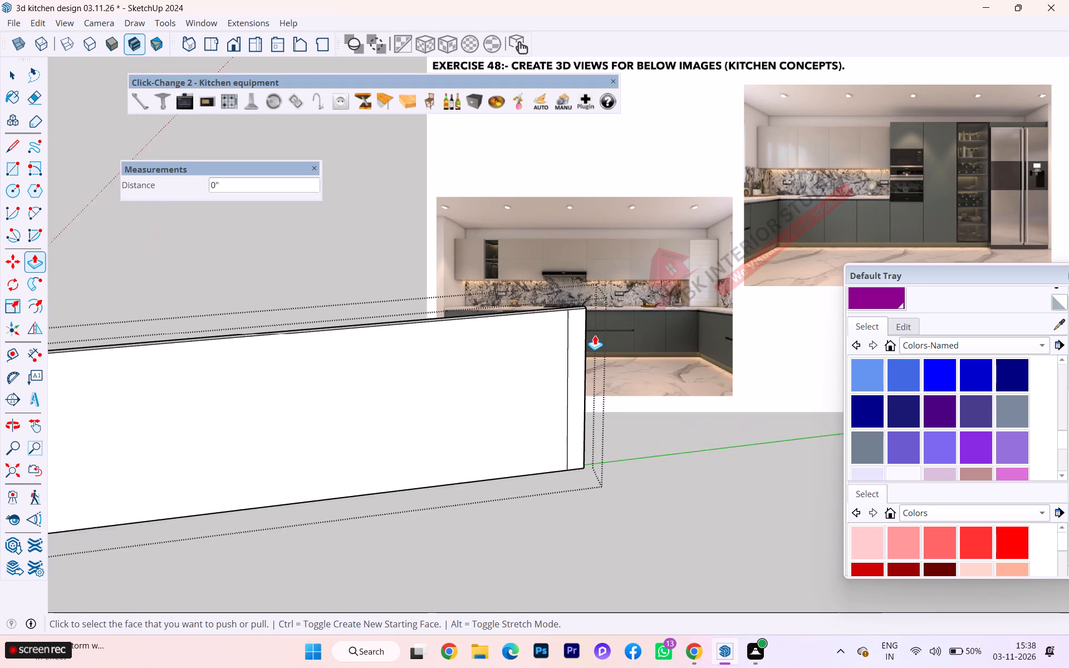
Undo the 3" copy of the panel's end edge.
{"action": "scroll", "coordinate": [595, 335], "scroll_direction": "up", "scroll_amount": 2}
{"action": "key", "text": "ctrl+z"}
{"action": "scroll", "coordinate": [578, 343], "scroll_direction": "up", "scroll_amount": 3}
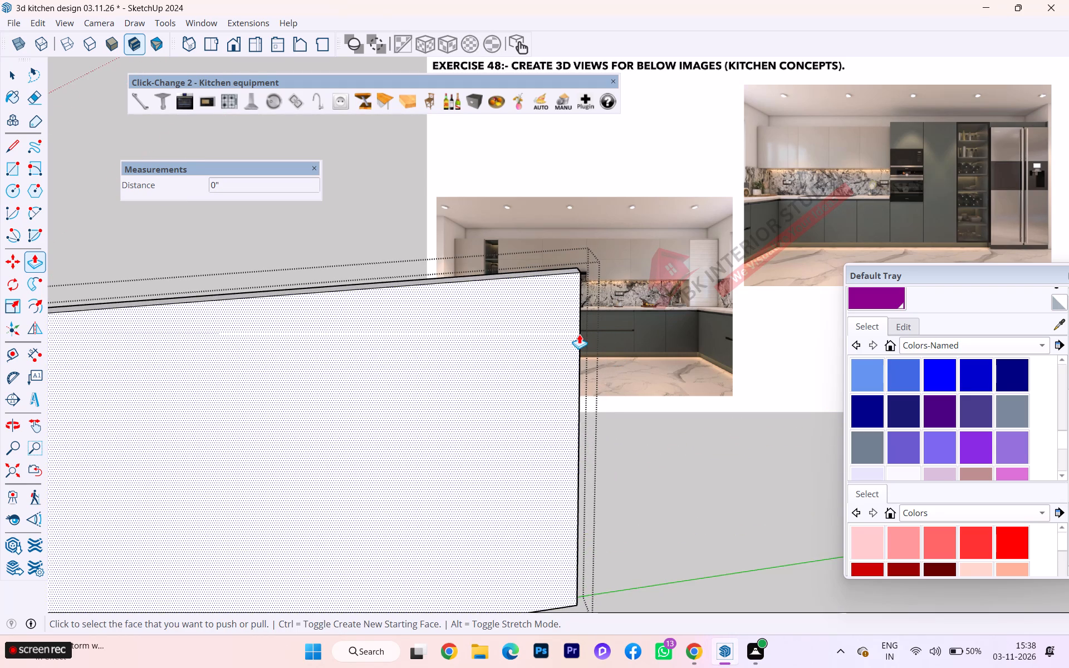
Copy the front panel's vertical edge at the inner corner 0.75" inward along its front face.
{"action": "left_click", "coordinate": [23, 78]}
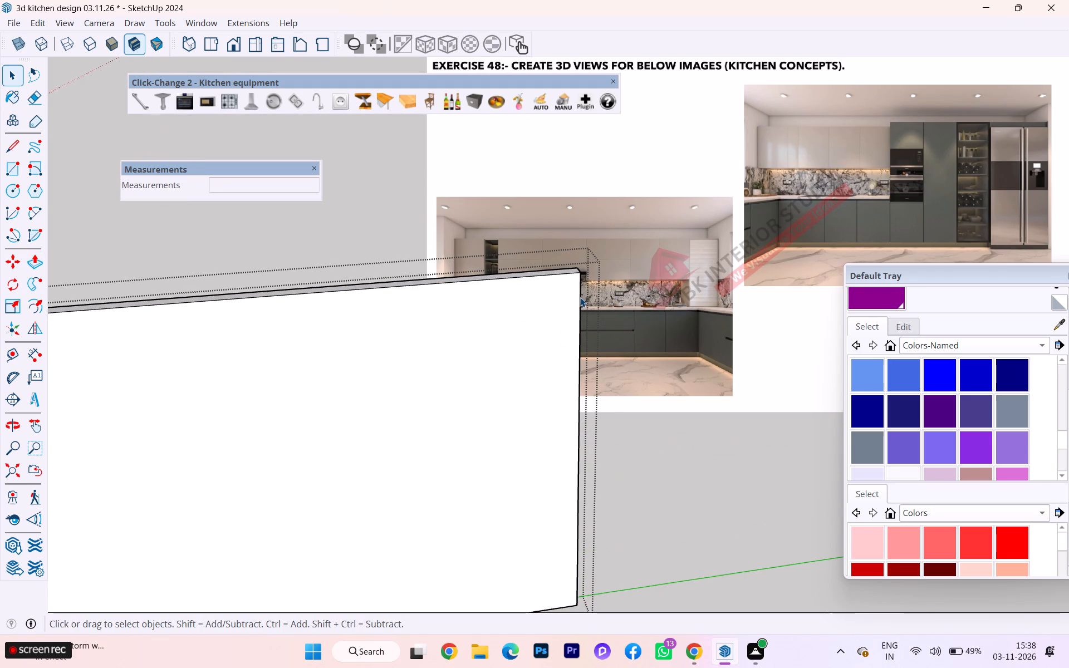
{"action": "scroll", "coordinate": [628, 331], "scroll_direction": "down", "scroll_amount": 5}
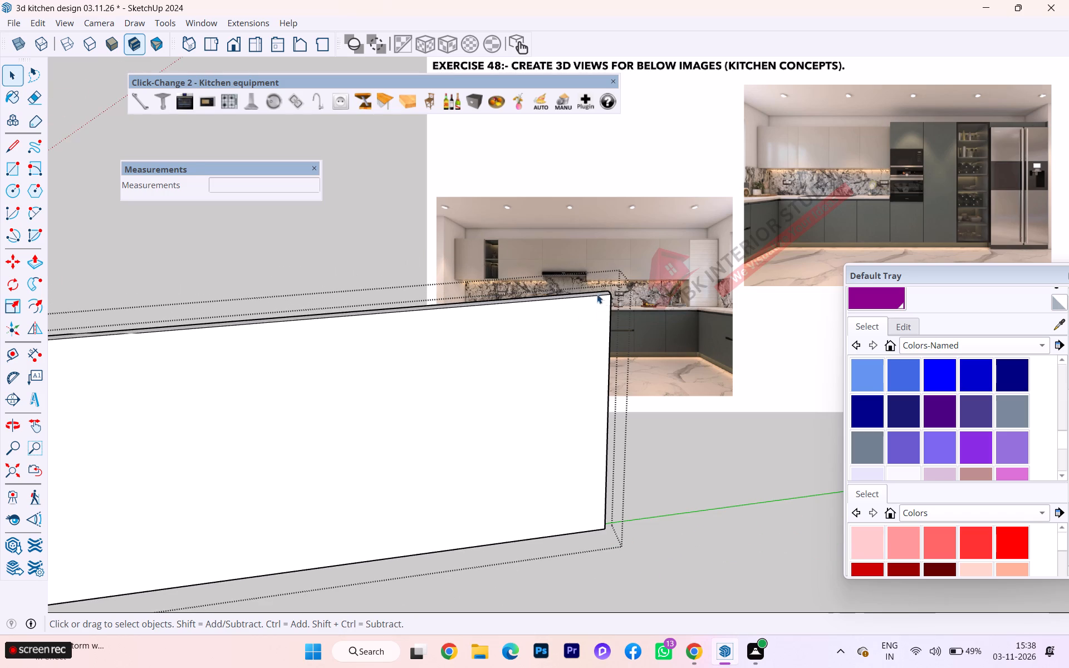
{"action": "left_click", "coordinate": [610, 318]}
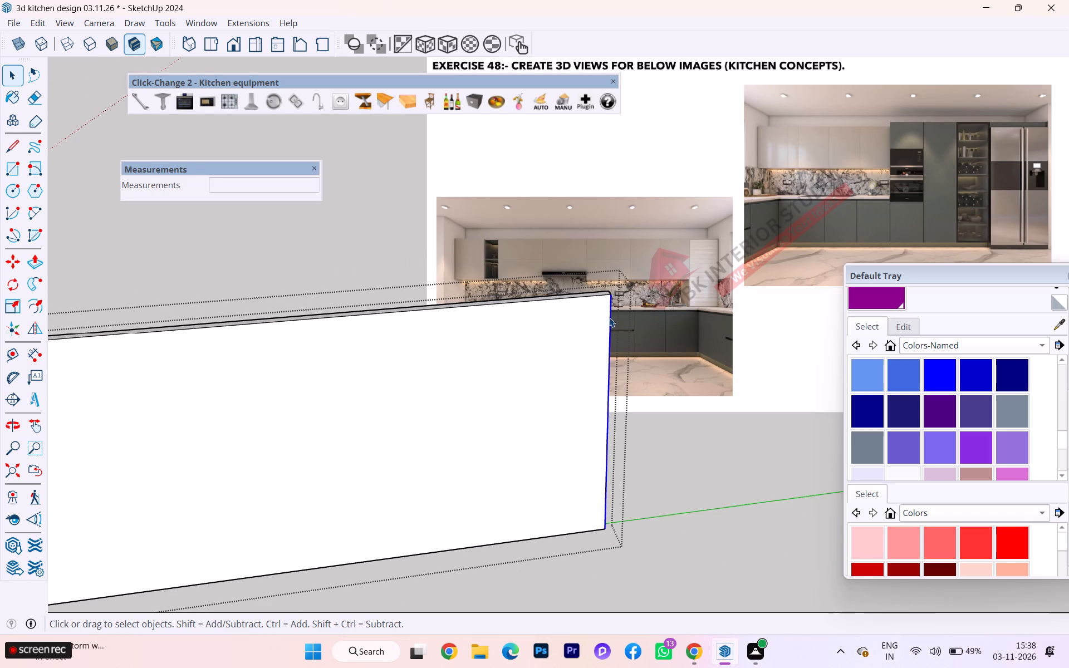
{"action": "key", "text": "m"}
{"action": "left_click", "coordinate": [609, 317]}
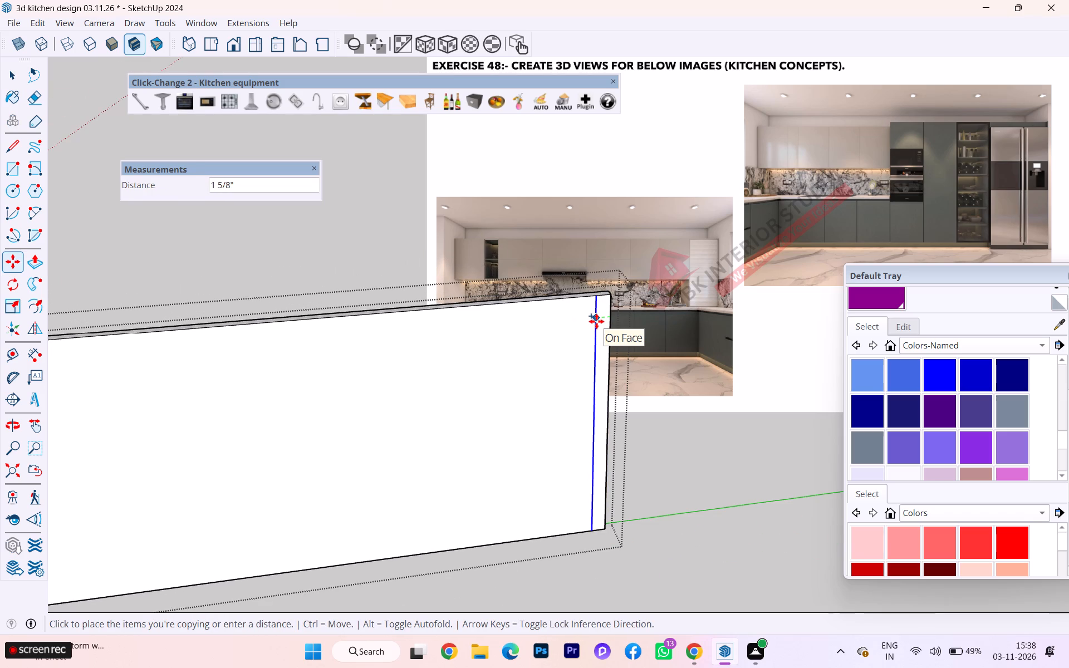
{"action": "type", "text": ".75"}
{"action": "key", "text": "Return"}
{"action": "scroll", "coordinate": [631, 311], "scroll_direction": "up", "scroll_amount": 2}
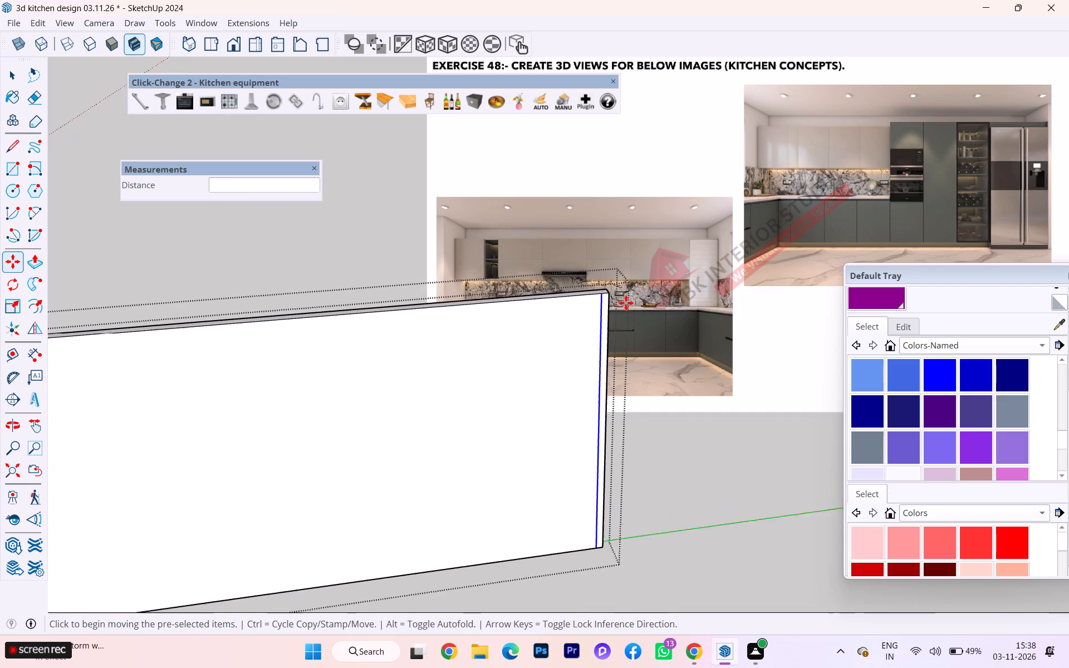
{"action": "scroll", "coordinate": [626, 303], "scroll_direction": "up", "scroll_amount": 5}
{"action": "scroll", "coordinate": [595, 277], "scroll_direction": "down", "scroll_amount": 2}
{"action": "scroll", "coordinate": [595, 278], "scroll_direction": "up", "scroll_amount": 4}
{"action": "key", "text": "h"}
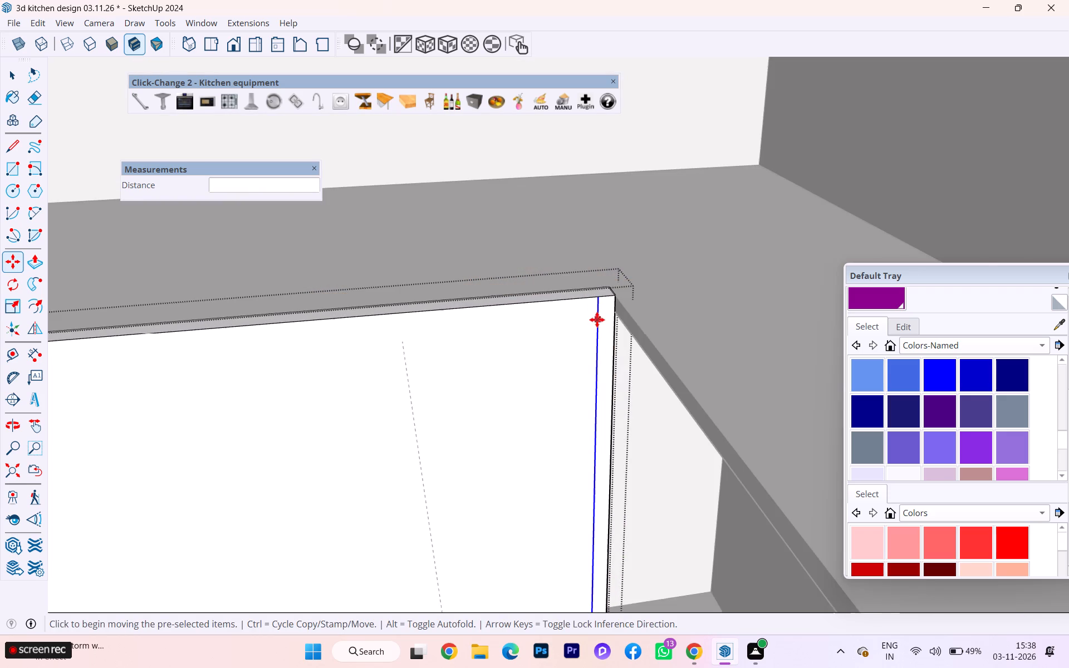
Extrude the 0.75" corner strip about 5' 4 5/8" with Push/Pull along the short run to the carcass end at the tall oven unit.
{"action": "scroll", "coordinate": [597, 320], "scroll_direction": "up", "scroll_amount": 1}
{"action": "key", "text": "p"}
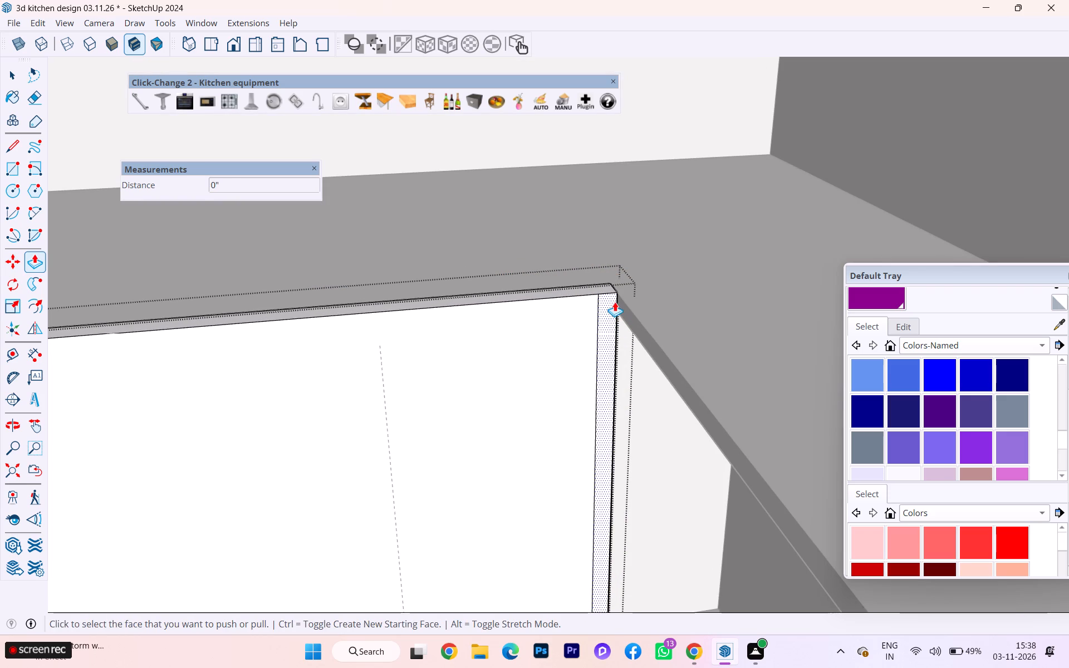
{"action": "left_click", "coordinate": [612, 299]}
{"action": "scroll", "coordinate": [605, 372], "scroll_direction": "down", "scroll_amount": 1}
{"action": "scroll", "coordinate": [600, 369], "scroll_direction": "up", "scroll_amount": 1}
{"action": "scroll", "coordinate": [590, 364], "scroll_direction": "down", "scroll_amount": 2}
{"action": "scroll", "coordinate": [562, 353], "scroll_direction": "up", "scroll_amount": 1}
{"action": "scroll", "coordinate": [560, 352], "scroll_direction": "down", "scroll_amount": 12}
{"action": "scroll", "coordinate": [529, 330], "scroll_direction": "up", "scroll_amount": 3}
{"action": "scroll", "coordinate": [529, 330], "scroll_direction": "down", "scroll_amount": 6}
{"action": "scroll", "coordinate": [529, 330], "scroll_direction": "up", "scroll_amount": 1}
{"action": "scroll", "coordinate": [531, 326], "scroll_direction": "down", "scroll_amount": 3}
{"action": "scroll", "coordinate": [531, 326], "scroll_direction": "up", "scroll_amount": 2}
{"action": "scroll", "coordinate": [531, 326], "scroll_direction": "down", "scroll_amount": 11}
{"action": "scroll", "coordinate": [531, 326], "scroll_direction": "up", "scroll_amount": 1}
{"action": "scroll", "coordinate": [529, 326], "scroll_direction": "down", "scroll_amount": 5}
{"action": "scroll", "coordinate": [619, 459], "scroll_direction": "up", "scroll_amount": 6}
{"action": "scroll", "coordinate": [573, 465], "scroll_direction": "down", "scroll_amount": 3}
{"action": "scroll", "coordinate": [572, 465], "scroll_direction": "up", "scroll_amount": 1}
{"action": "scroll", "coordinate": [572, 465], "scroll_direction": "down", "scroll_amount": 2}
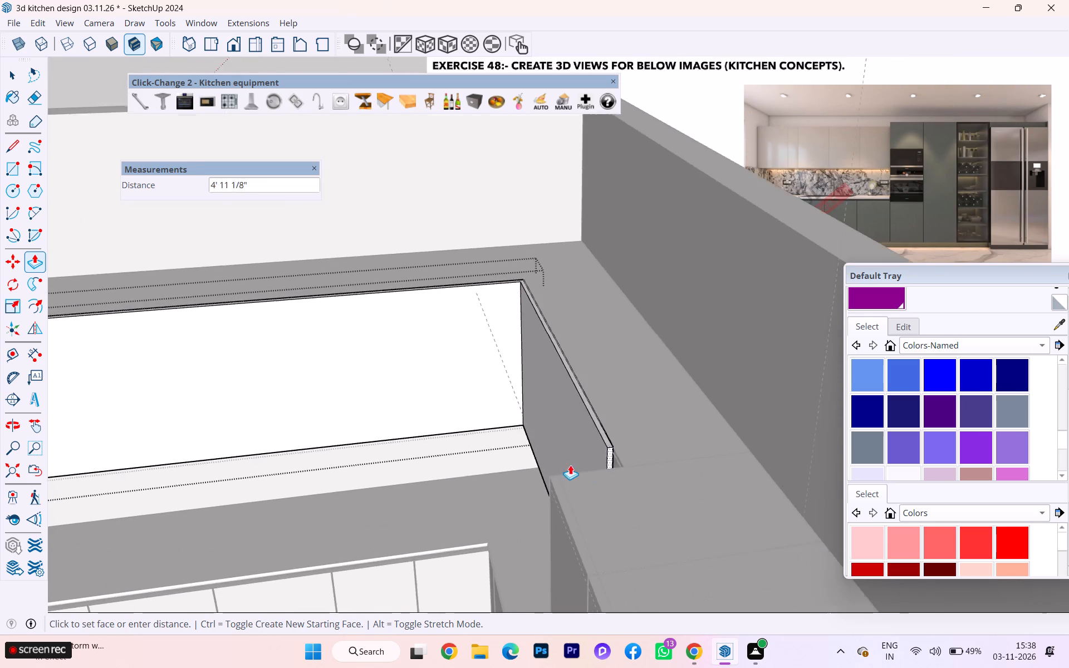
{"action": "middle_click_drag", "start_coordinate": [575, 466], "coordinate": [919, 501]}
{"action": "scroll", "coordinate": [814, 411], "scroll_direction": "up", "scroll_amount": 1}
{"action": "scroll", "coordinate": [813, 410], "scroll_direction": "down", "scroll_amount": 1}
{"action": "scroll", "coordinate": [813, 410], "scroll_direction": "up", "scroll_amount": 9}
{"action": "scroll", "coordinate": [816, 385], "scroll_direction": "down", "scroll_amount": 1}
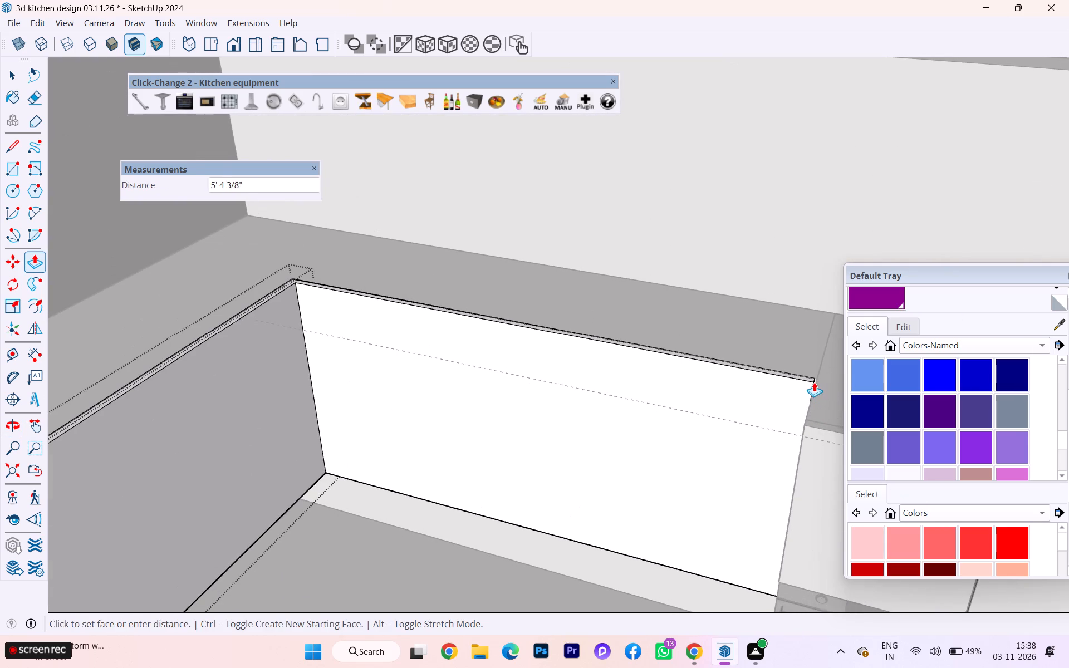
{"action": "scroll", "coordinate": [818, 377], "scroll_direction": "up", "scroll_amount": 5}
{"action": "scroll", "coordinate": [818, 377], "scroll_direction": "down", "scroll_amount": 2}
{"action": "scroll", "coordinate": [818, 377], "scroll_direction": "up", "scroll_amount": 19}
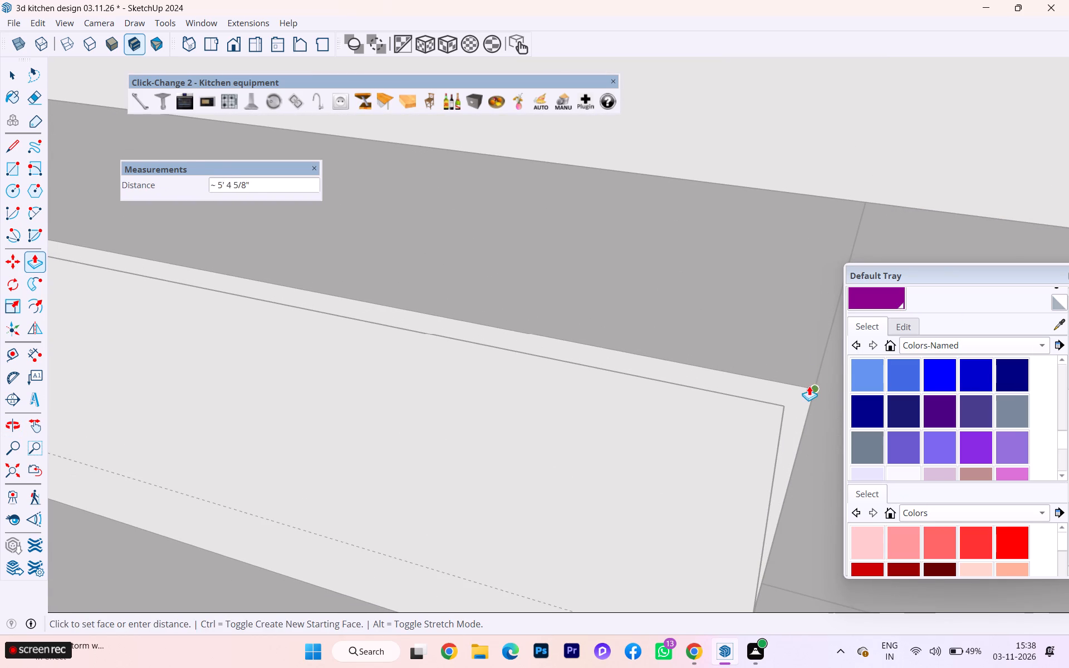
{"action": "scroll", "coordinate": [722, 385], "scroll_direction": "down", "scroll_amount": 2}
{"action": "scroll", "coordinate": [688, 377], "scroll_direction": "up", "scroll_amount": 1}
{"action": "scroll", "coordinate": [664, 376], "scroll_direction": "down", "scroll_amount": 4}
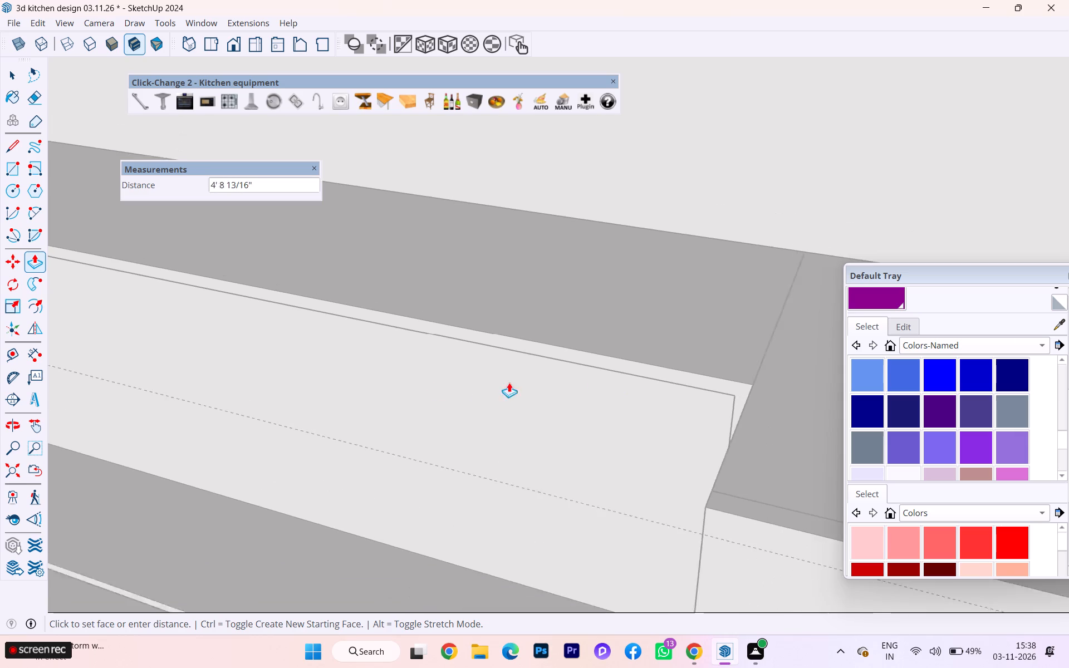
{"action": "scroll", "coordinate": [393, 372], "scroll_direction": "down", "scroll_amount": 4}
{"action": "scroll", "coordinate": [395, 372], "scroll_direction": "up", "scroll_amount": 2}
{"action": "scroll", "coordinate": [396, 372], "scroll_direction": "down", "scroll_amount": 5}
{"action": "left_click", "coordinate": [531, 401]}
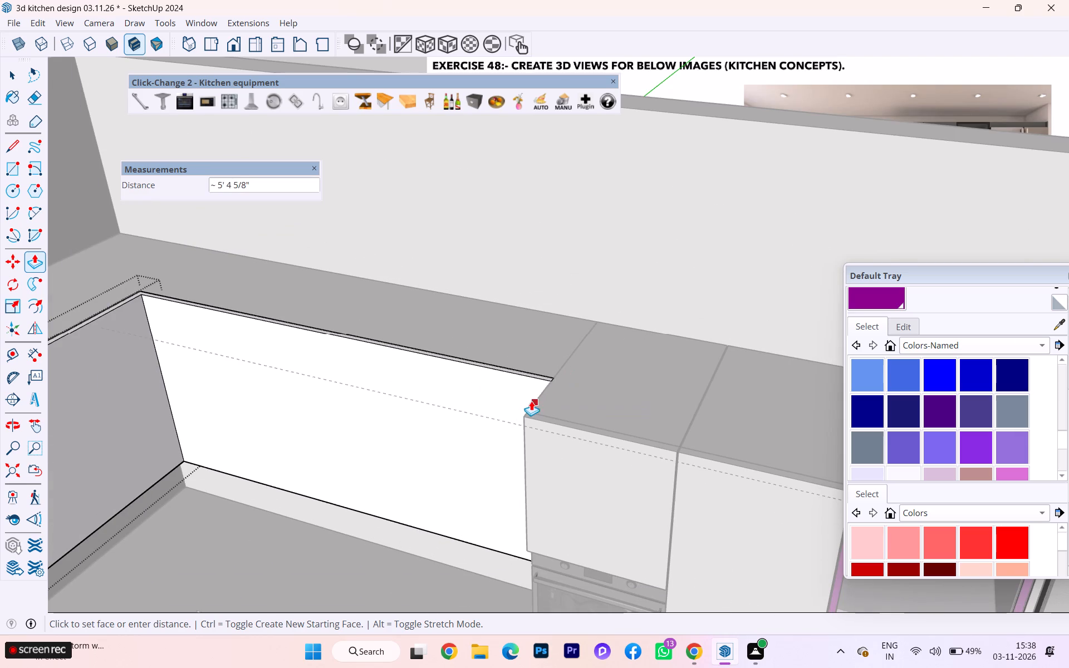
Examine how the L-shaped front panel covers both runs of the wall cabinet.
{"action": "scroll", "coordinate": [596, 357], "scroll_direction": "down", "scroll_amount": 7}
{"action": "middle_click_drag", "start_coordinate": [598, 364], "coordinate": [381, 388]}
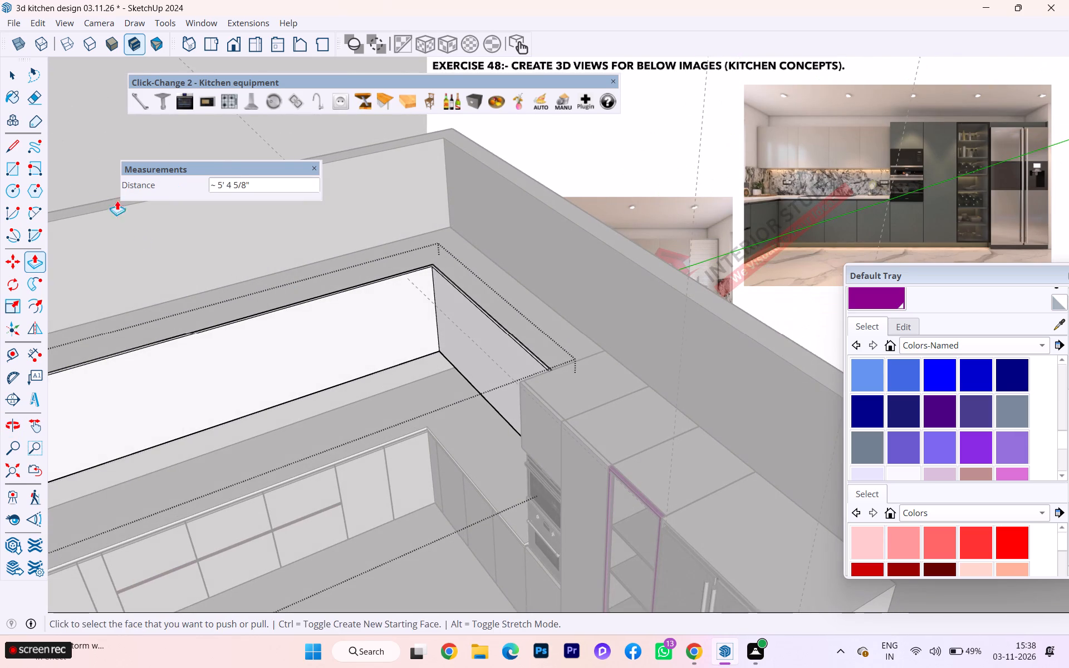
{"action": "key", "text": "space"}
{"action": "left_click", "coordinate": [6, 73]}
{"action": "scroll", "coordinate": [429, 278], "scroll_direction": "down", "scroll_amount": 1}
{"action": "scroll", "coordinate": [465, 288], "scroll_direction": "up", "scroll_amount": 1}
{"action": "scroll", "coordinate": [553, 312], "scroll_direction": "down", "scroll_amount": 4}
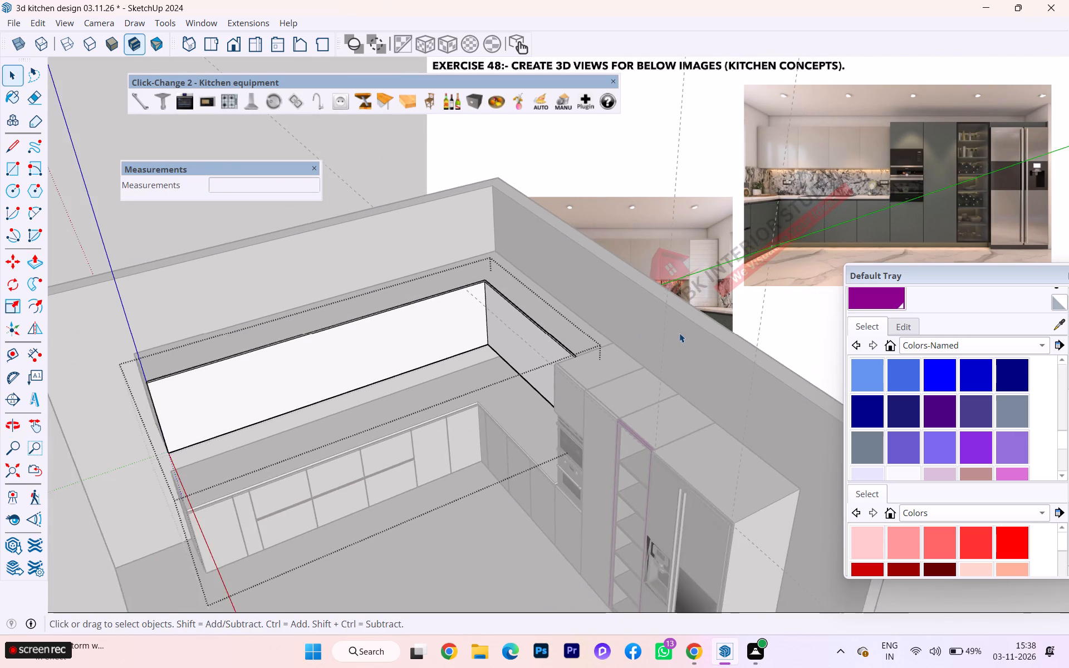
{"action": "scroll", "coordinate": [679, 333], "scroll_direction": "down", "scroll_amount": 2}
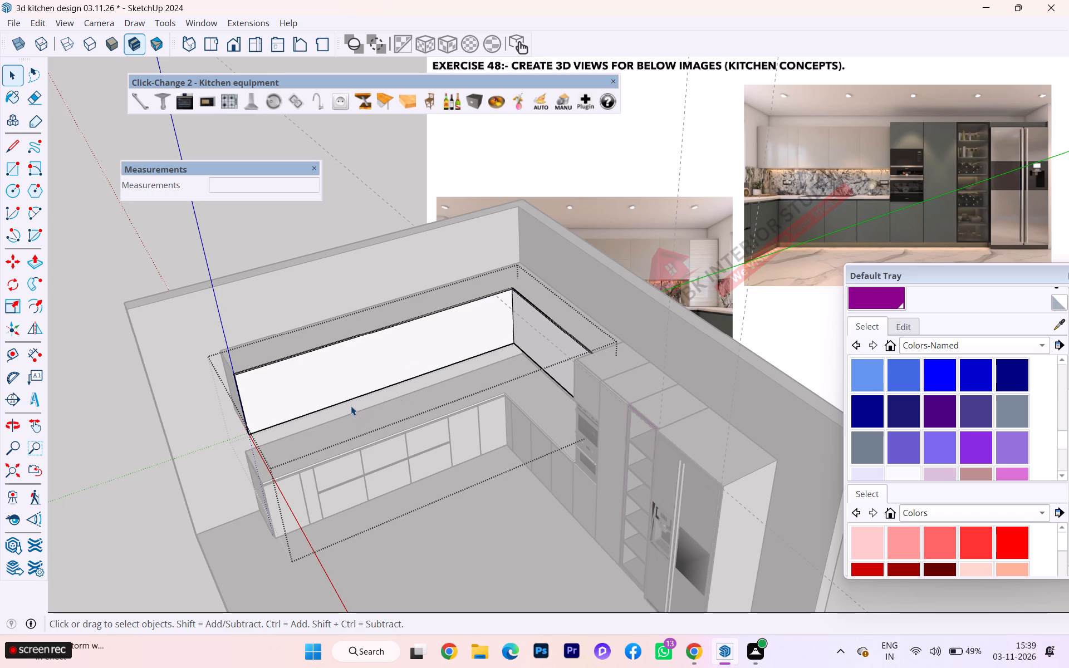
{"action": "scroll", "coordinate": [491, 392], "scroll_direction": "down", "scroll_amount": 1}
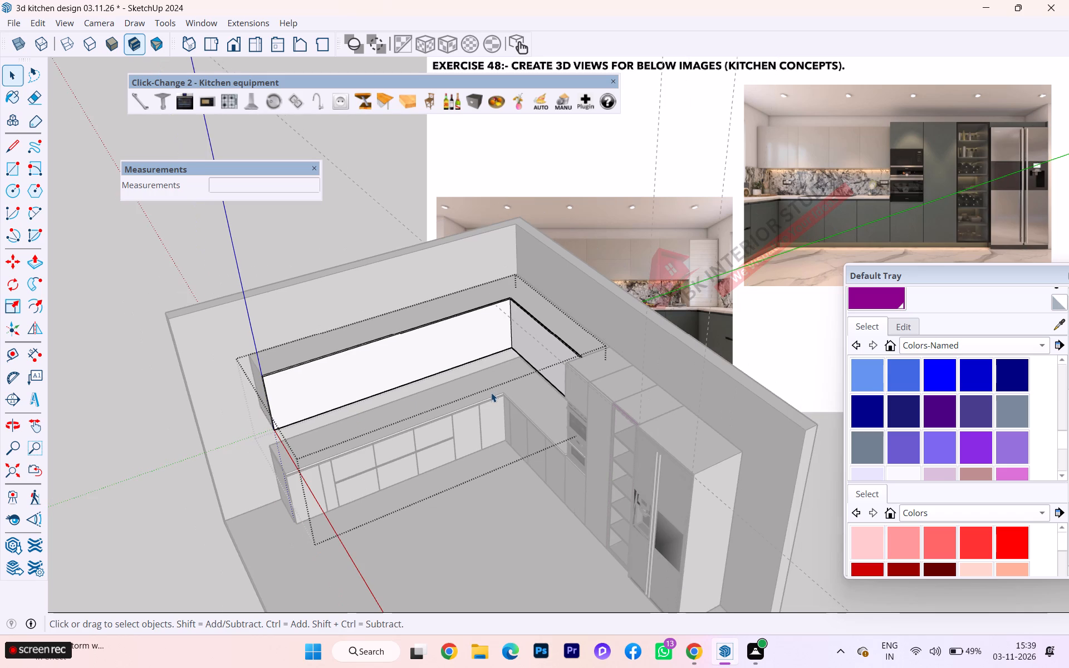
Examine the front panel's free end and its thickness at the open end of the wall cabinet's long run.
{"action": "scroll", "coordinate": [201, 316], "scroll_direction": "up", "scroll_amount": 5}
{"action": "middle_click_drag", "start_coordinate": [409, 356], "coordinate": [404, 331]}
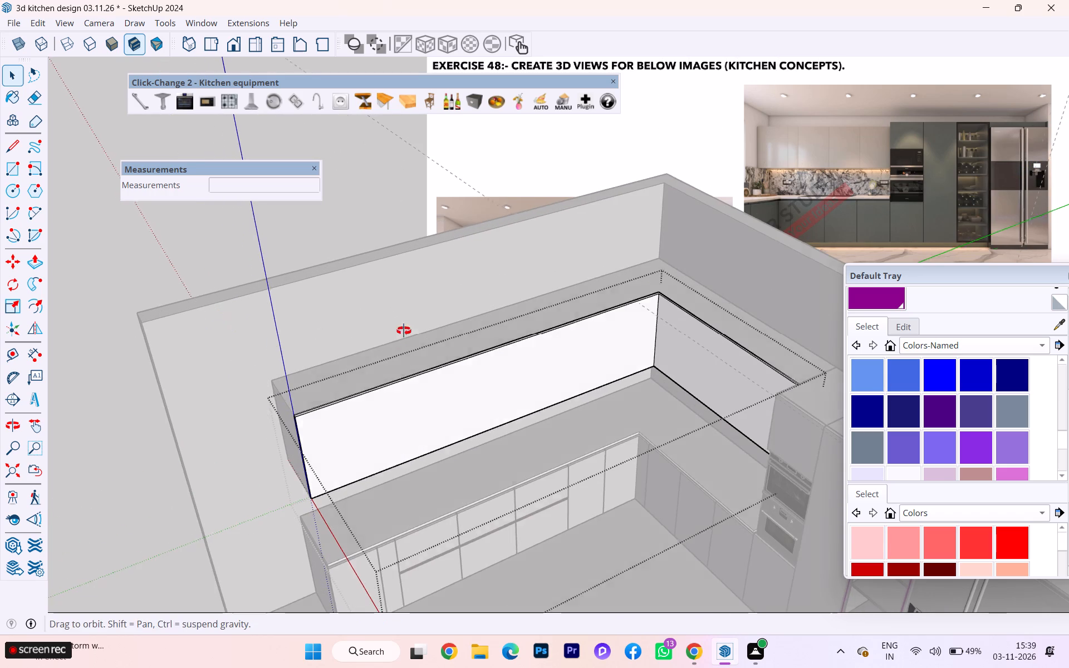
{"action": "middle_click_drag", "start_coordinate": [404, 331], "coordinate": [402, 301]}
{"action": "scroll", "coordinate": [317, 401], "scroll_direction": "up", "scroll_amount": 1}
{"action": "scroll", "coordinate": [317, 401], "scroll_direction": "down", "scroll_amount": 2}
{"action": "scroll", "coordinate": [317, 402], "scroll_direction": "up", "scroll_amount": 2}
{"action": "scroll", "coordinate": [317, 402], "scroll_direction": "down", "scroll_amount": 2}
{"action": "scroll", "coordinate": [317, 402], "scroll_direction": "up", "scroll_amount": 19}
{"action": "scroll", "coordinate": [278, 391], "scroll_direction": "down", "scroll_amount": 4}
{"action": "scroll", "coordinate": [278, 391], "scroll_direction": "up", "scroll_amount": 3}
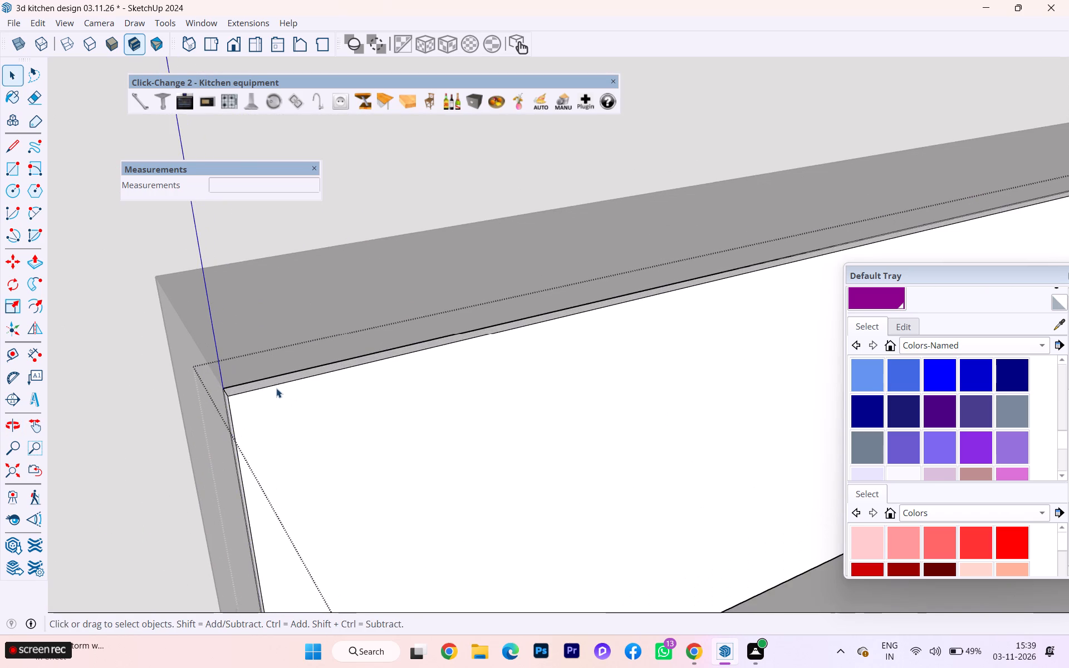
{"action": "scroll", "coordinate": [265, 387], "scroll_direction": "up", "scroll_amount": 3}
{"action": "scroll", "coordinate": [330, 330], "scroll_direction": "down", "scroll_amount": 4}
{"action": "scroll", "coordinate": [381, 330], "scroll_direction": "up", "scroll_amount": 2}
{"action": "scroll", "coordinate": [382, 330], "scroll_direction": "down", "scroll_amount": 1}
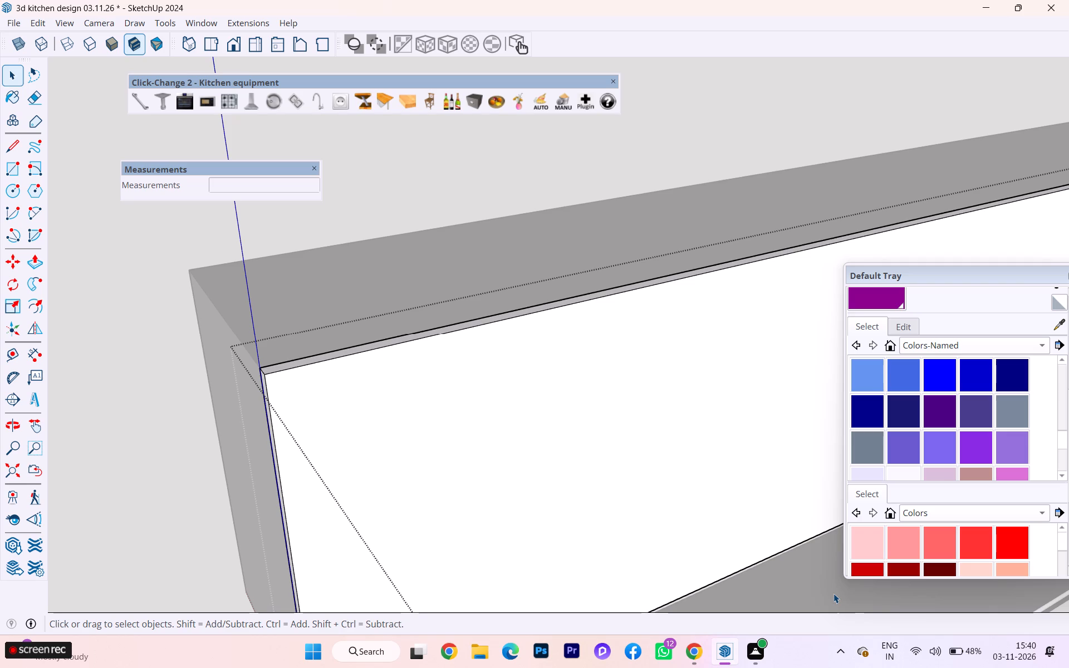
{"action": "scroll", "coordinate": [833, 593], "scroll_direction": "down", "scroll_amount": 1}
{"action": "scroll", "coordinate": [710, 500], "scroll_direction": "down", "scroll_amount": 1}
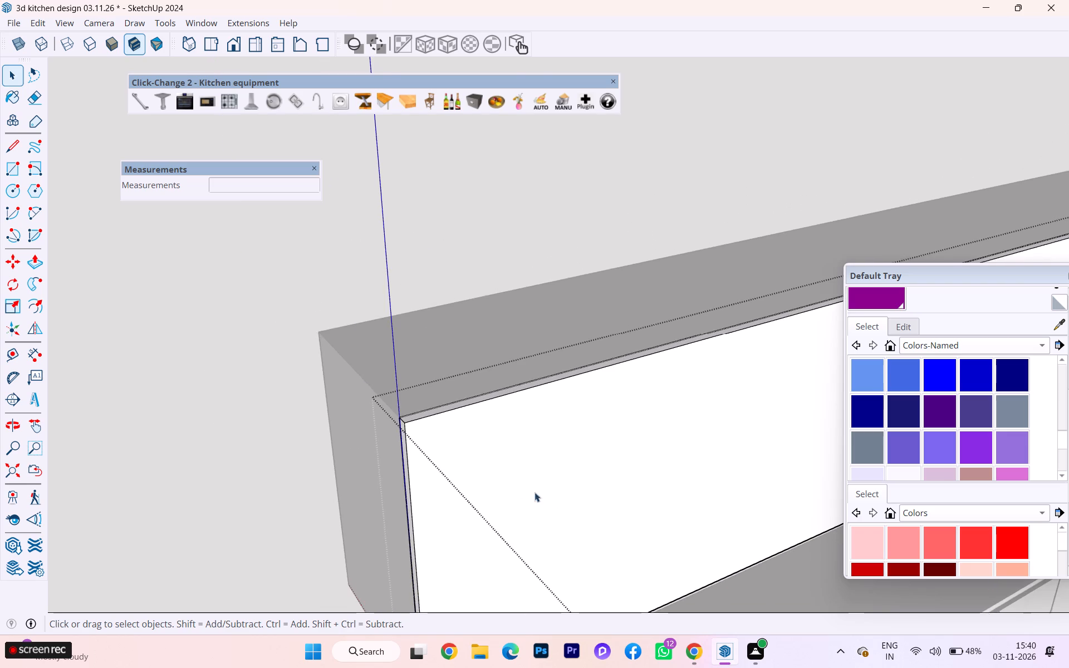
{"action": "scroll", "coordinate": [503, 482], "scroll_direction": "down", "scroll_amount": 2}
{"action": "middle_click_drag", "start_coordinate": [426, 458], "coordinate": [405, 416]}
{"action": "scroll", "coordinate": [400, 416], "scroll_direction": "down", "scroll_amount": 1}
{"action": "scroll", "coordinate": [399, 417], "scroll_direction": "up", "scroll_amount": 2}
{"action": "scroll", "coordinate": [398, 417], "scroll_direction": "down", "scroll_amount": 2}
{"action": "scroll", "coordinate": [396, 419], "scroll_direction": "up", "scroll_amount": 1}
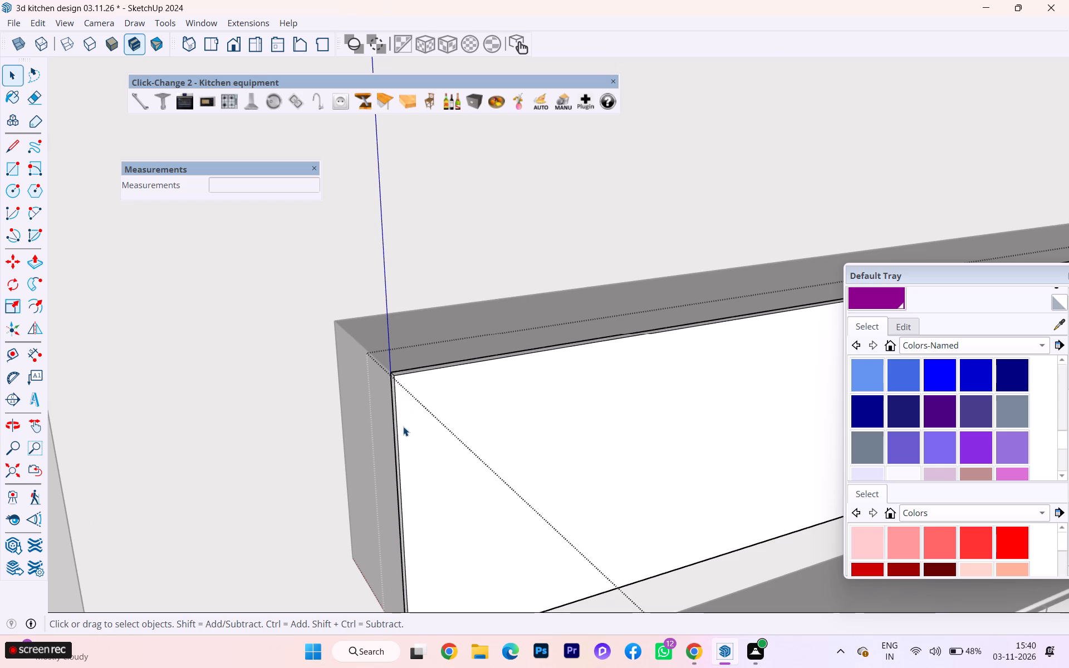
Hide the rest of the model while editing the wall cabinet's front panel.
{"action": "left_click", "coordinate": [404, 426]}
{"action": "key", "text": "Escape"}
{"action": "double_click", "coordinate": [406, 413]}
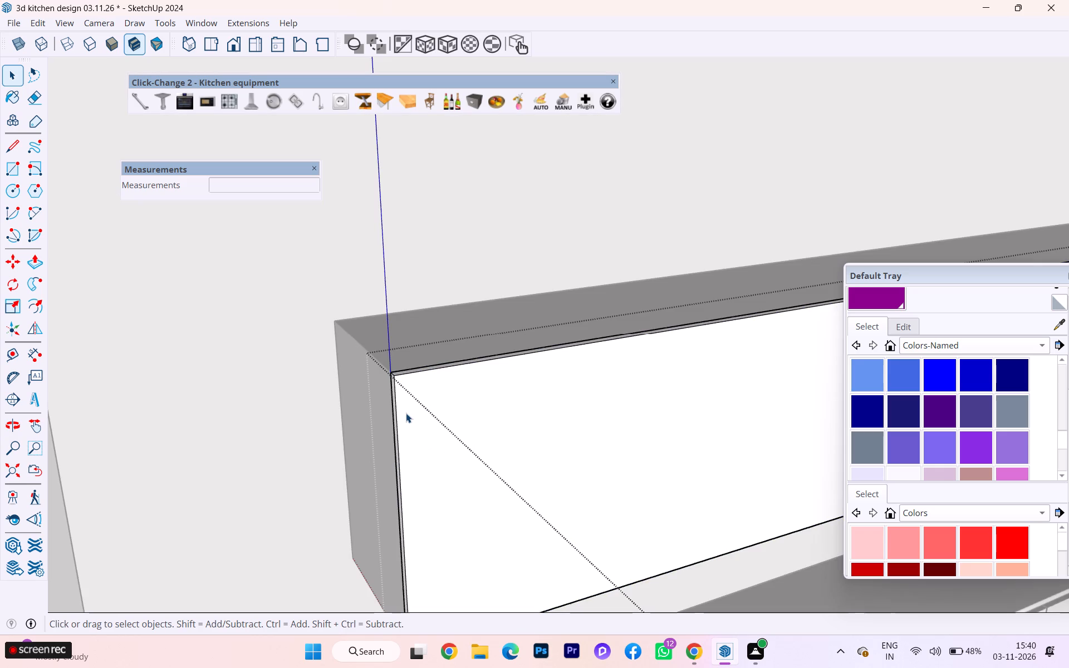
{"action": "key", "text": "h"}
{"action": "scroll", "coordinate": [372, 372], "scroll_direction": "down", "scroll_amount": 5}
{"action": "scroll", "coordinate": [354, 357], "scroll_direction": "up", "scroll_amount": 1}
{"action": "scroll", "coordinate": [354, 357], "scroll_direction": "down", "scroll_amount": 1}
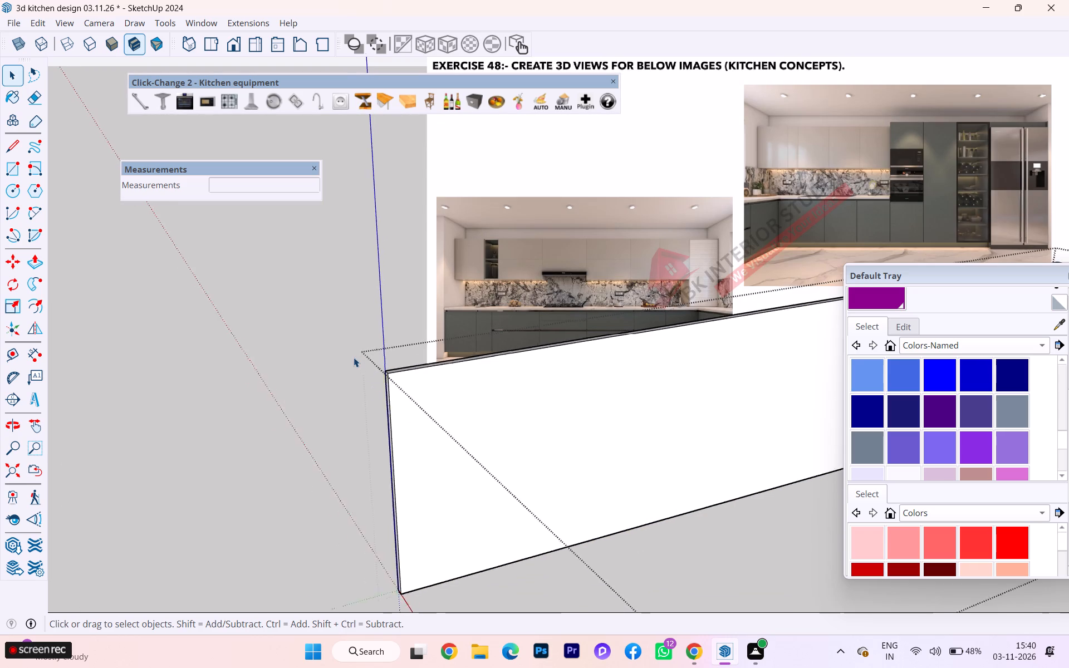
{"action": "scroll", "coordinate": [354, 357], "scroll_direction": "down", "scroll_amount": 9}
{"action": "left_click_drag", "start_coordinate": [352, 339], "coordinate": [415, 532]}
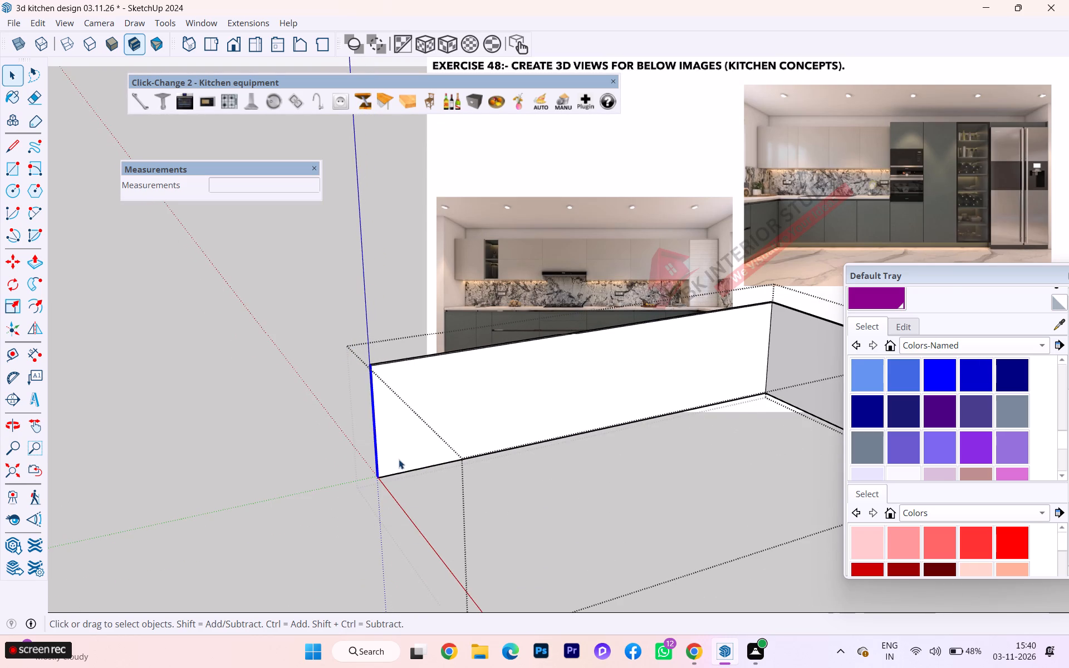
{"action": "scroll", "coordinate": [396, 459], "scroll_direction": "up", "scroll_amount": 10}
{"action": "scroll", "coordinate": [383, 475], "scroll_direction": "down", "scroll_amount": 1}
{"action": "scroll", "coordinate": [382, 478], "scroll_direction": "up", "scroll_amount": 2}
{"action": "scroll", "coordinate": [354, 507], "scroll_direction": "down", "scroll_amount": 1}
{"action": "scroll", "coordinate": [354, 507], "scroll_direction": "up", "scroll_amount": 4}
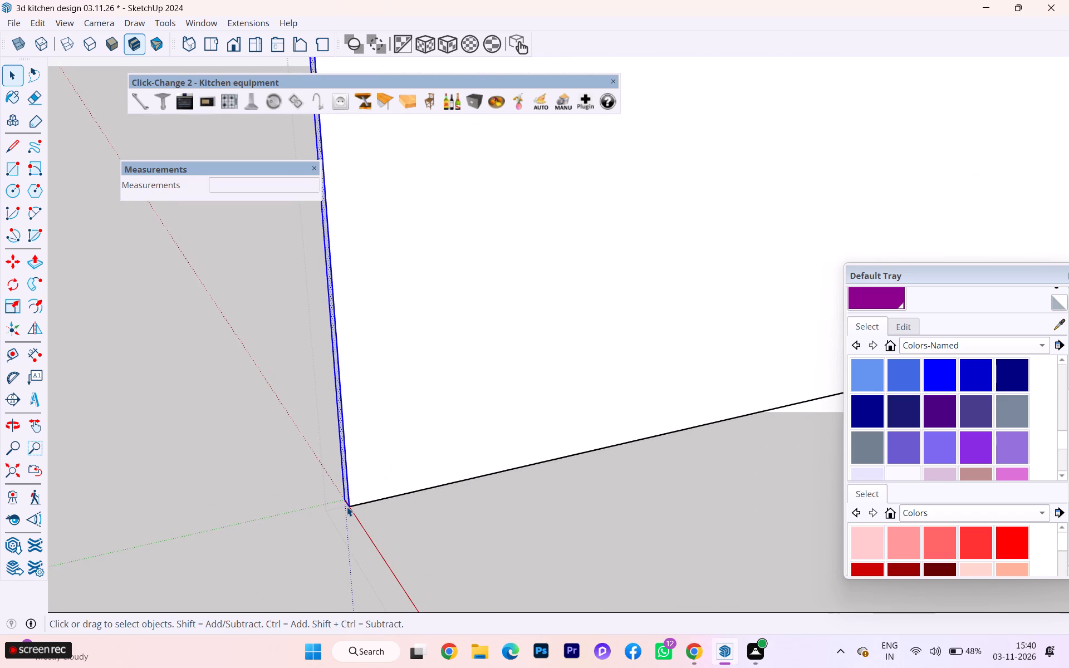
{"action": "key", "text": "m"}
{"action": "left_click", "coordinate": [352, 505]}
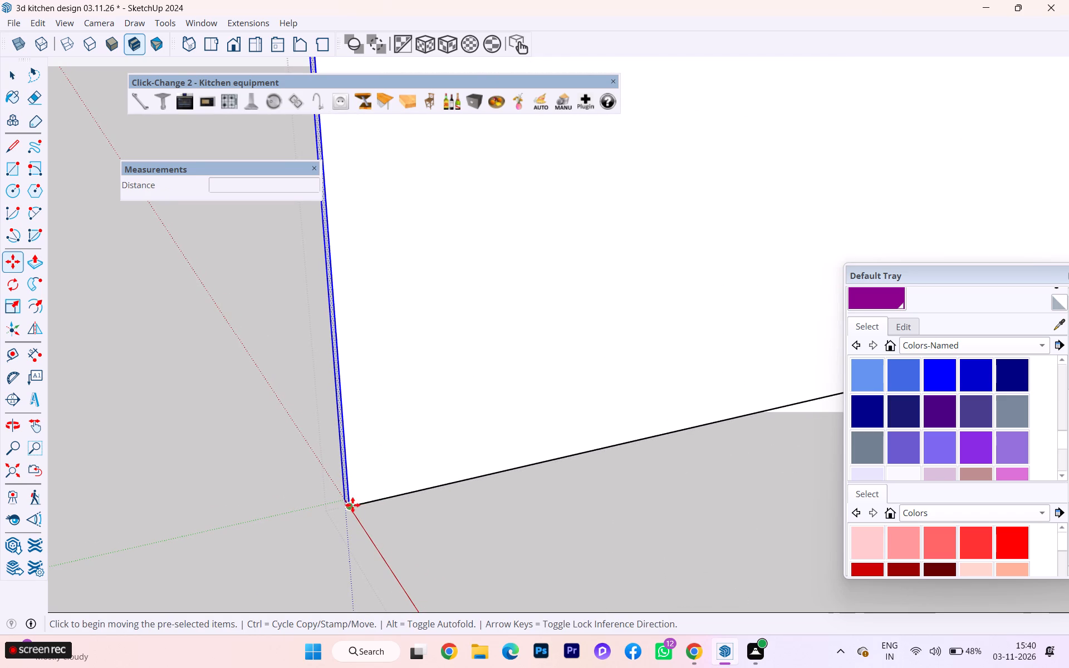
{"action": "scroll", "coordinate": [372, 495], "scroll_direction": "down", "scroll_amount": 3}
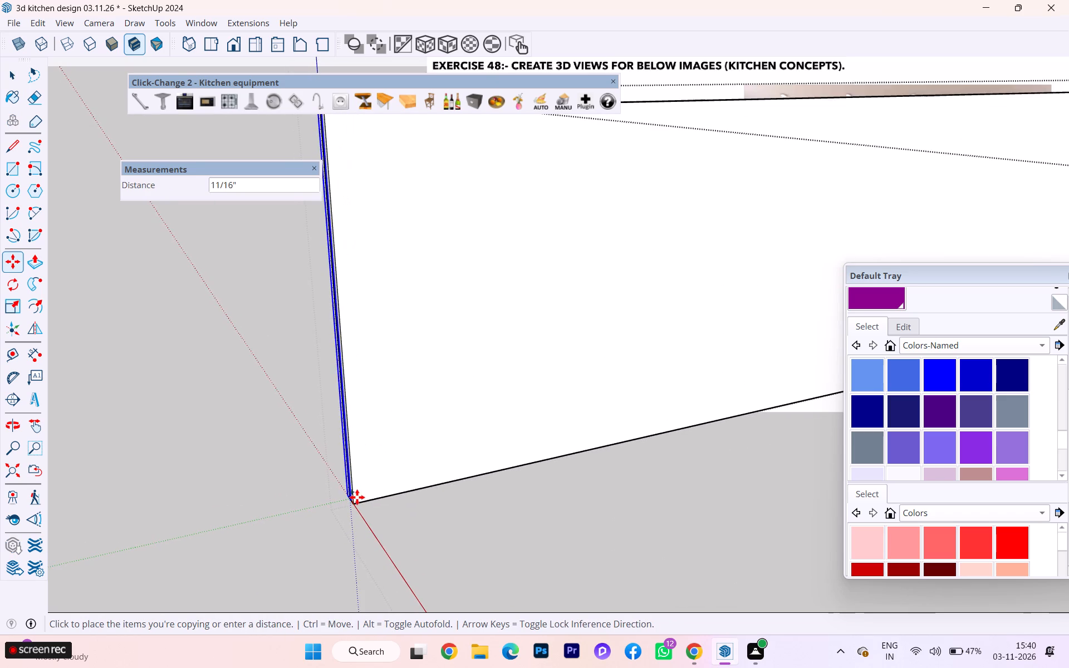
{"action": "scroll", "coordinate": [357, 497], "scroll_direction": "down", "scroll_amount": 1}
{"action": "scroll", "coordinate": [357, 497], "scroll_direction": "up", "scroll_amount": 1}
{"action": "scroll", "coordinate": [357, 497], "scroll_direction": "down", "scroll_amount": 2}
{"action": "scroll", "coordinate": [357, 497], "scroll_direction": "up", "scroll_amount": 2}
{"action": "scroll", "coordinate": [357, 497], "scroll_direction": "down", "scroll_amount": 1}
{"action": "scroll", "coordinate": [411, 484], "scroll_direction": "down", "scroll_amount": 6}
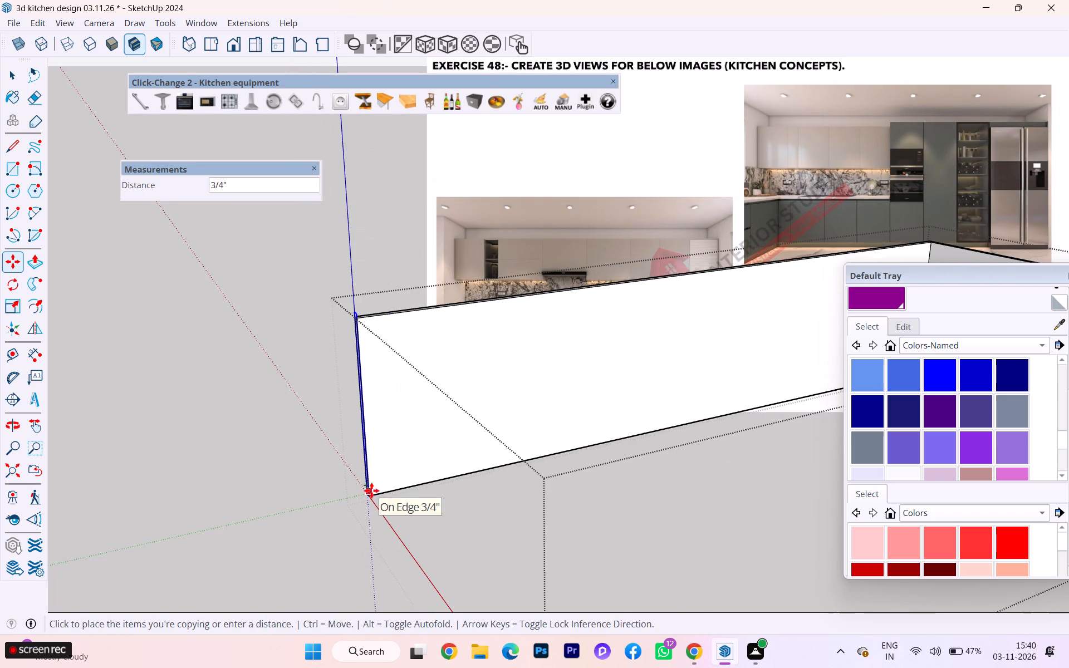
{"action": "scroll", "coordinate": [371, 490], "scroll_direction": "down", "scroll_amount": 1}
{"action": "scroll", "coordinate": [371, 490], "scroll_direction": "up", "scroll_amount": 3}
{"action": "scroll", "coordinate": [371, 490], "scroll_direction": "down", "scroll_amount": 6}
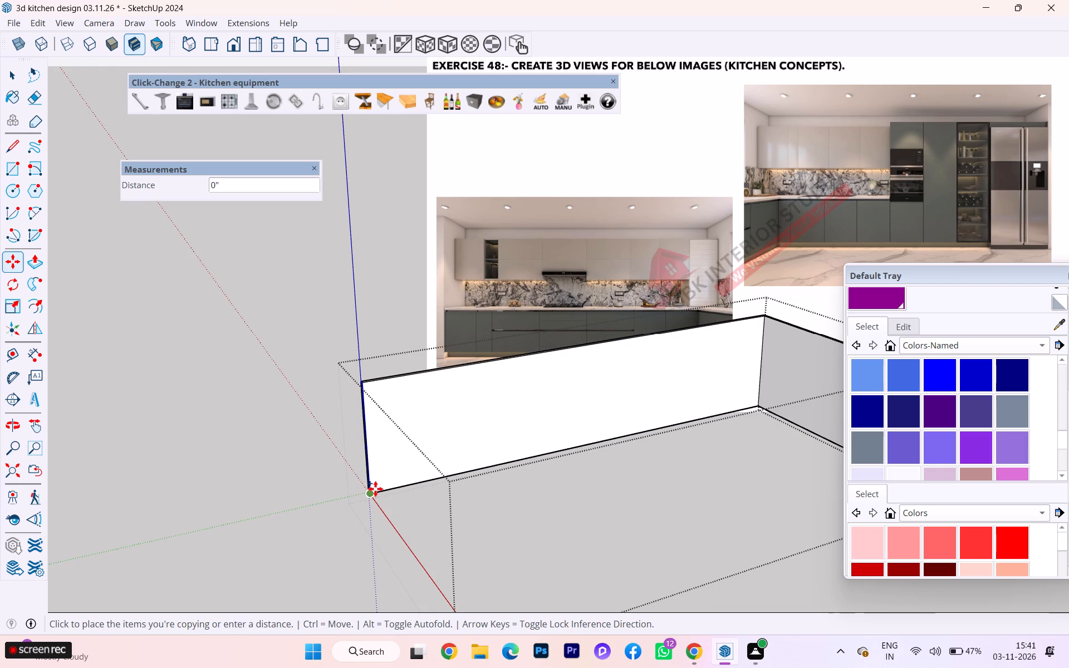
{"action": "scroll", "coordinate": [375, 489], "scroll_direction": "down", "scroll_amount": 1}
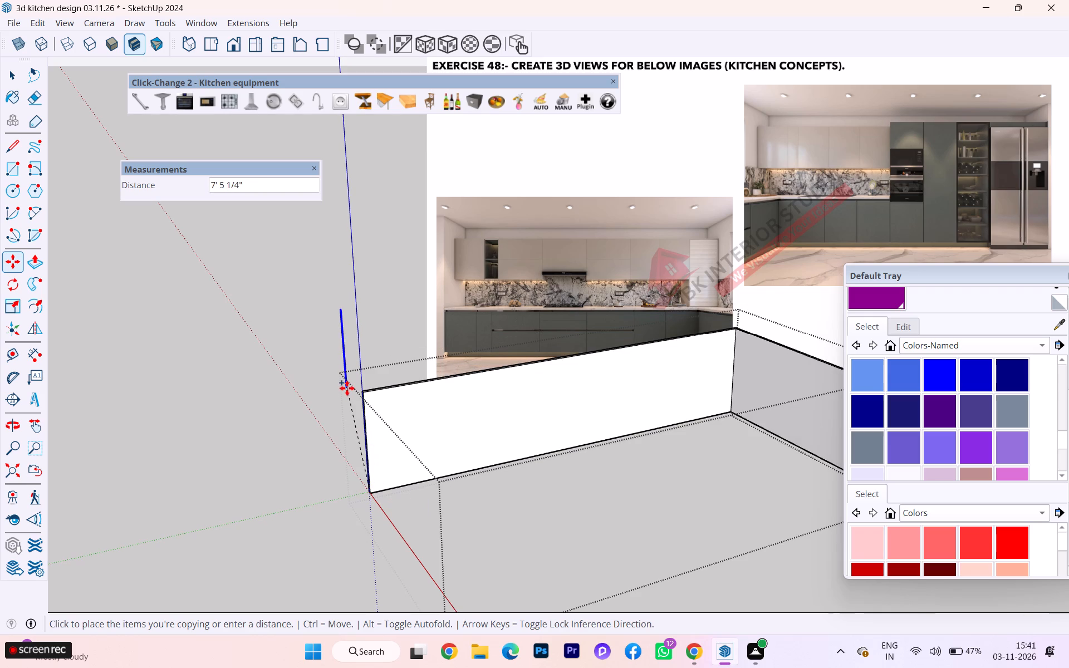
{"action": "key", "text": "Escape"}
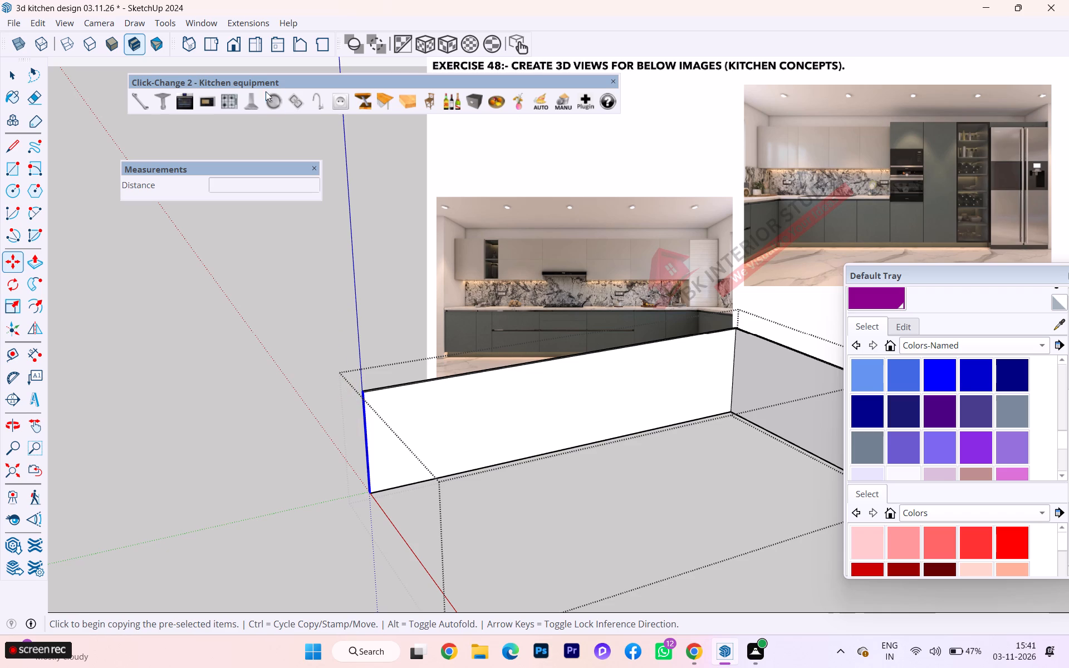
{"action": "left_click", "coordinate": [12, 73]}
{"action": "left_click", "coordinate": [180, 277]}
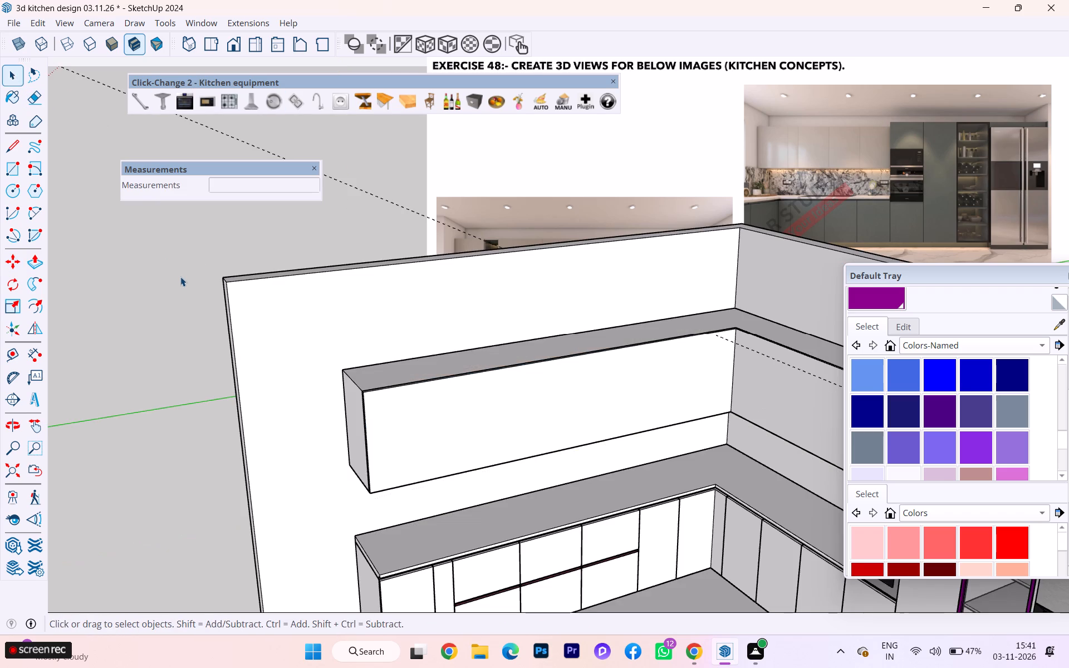
Measure the depth of the countertop's end edge above the base cabinets with Tape Measure.
{"action": "scroll", "coordinate": [400, 449], "scroll_direction": "up", "scroll_amount": 1}
{"action": "scroll", "coordinate": [400, 449], "scroll_direction": "down", "scroll_amount": 1}
{"action": "scroll", "coordinate": [400, 449], "scroll_direction": "up", "scroll_amount": 1}
{"action": "scroll", "coordinate": [400, 449], "scroll_direction": "down", "scroll_amount": 1}
{"action": "scroll", "coordinate": [400, 449], "scroll_direction": "up", "scroll_amount": 1}
{"action": "scroll", "coordinate": [364, 420], "scroll_direction": "up", "scroll_amount": 1}
{"action": "scroll", "coordinate": [287, 370], "scroll_direction": "down", "scroll_amount": 3}
{"action": "scroll", "coordinate": [264, 355], "scroll_direction": "up", "scroll_amount": 2}
{"action": "scroll", "coordinate": [261, 352], "scroll_direction": "down", "scroll_amount": 2}
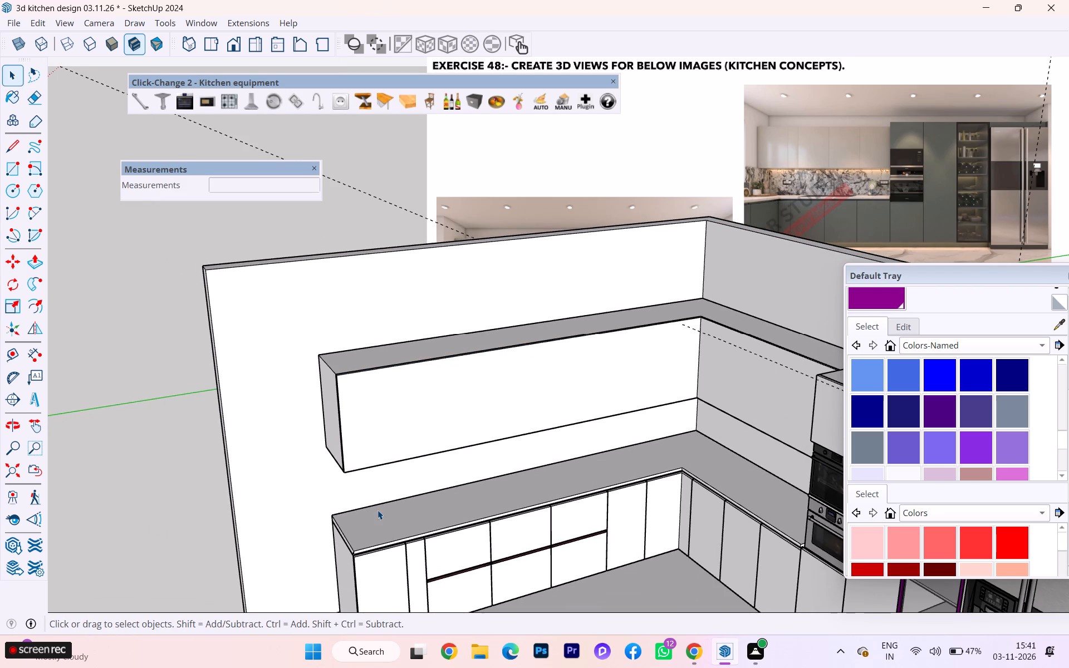
{"action": "key", "text": "t"}
{"action": "scroll", "coordinate": [389, 519], "scroll_direction": "up", "scroll_amount": 5}
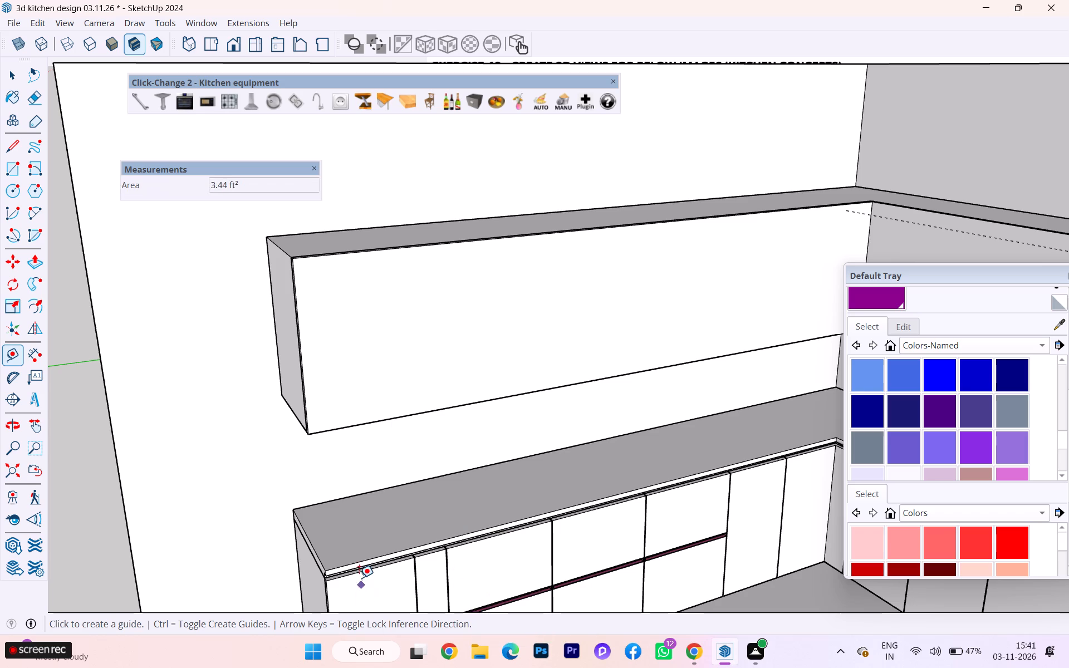
{"action": "scroll", "coordinate": [333, 470], "scroll_direction": "down", "scroll_amount": 2}
{"action": "scroll", "coordinate": [334, 470], "scroll_direction": "up", "scroll_amount": 1}
{"action": "scroll", "coordinate": [334, 470], "scroll_direction": "down", "scroll_amount": 1}
{"action": "scroll", "coordinate": [334, 566], "scroll_direction": "up", "scroll_amount": 2}
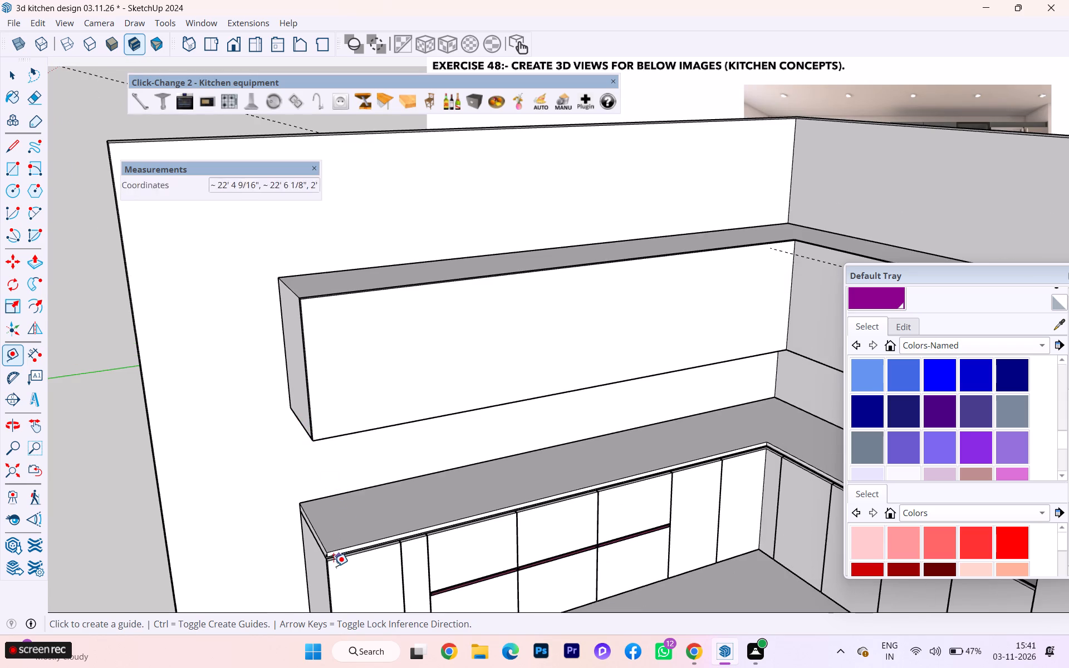
{"action": "scroll", "coordinate": [334, 566], "scroll_direction": "up", "scroll_amount": 10}
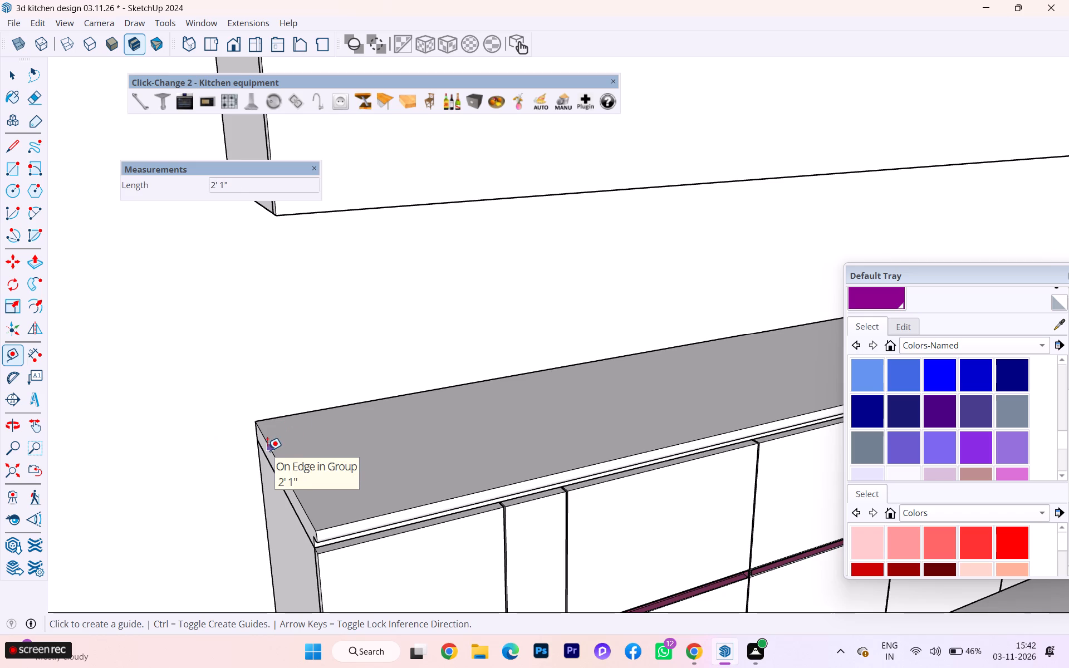
{"action": "scroll", "coordinate": [206, 425], "scroll_direction": "down", "scroll_amount": 2}
{"action": "scroll", "coordinate": [156, 308], "scroll_direction": "down", "scroll_amount": 1}
{"action": "scroll", "coordinate": [158, 308], "scroll_direction": "up", "scroll_amount": 1}
{"action": "scroll", "coordinate": [158, 308], "scroll_direction": "down", "scroll_amount": 4}
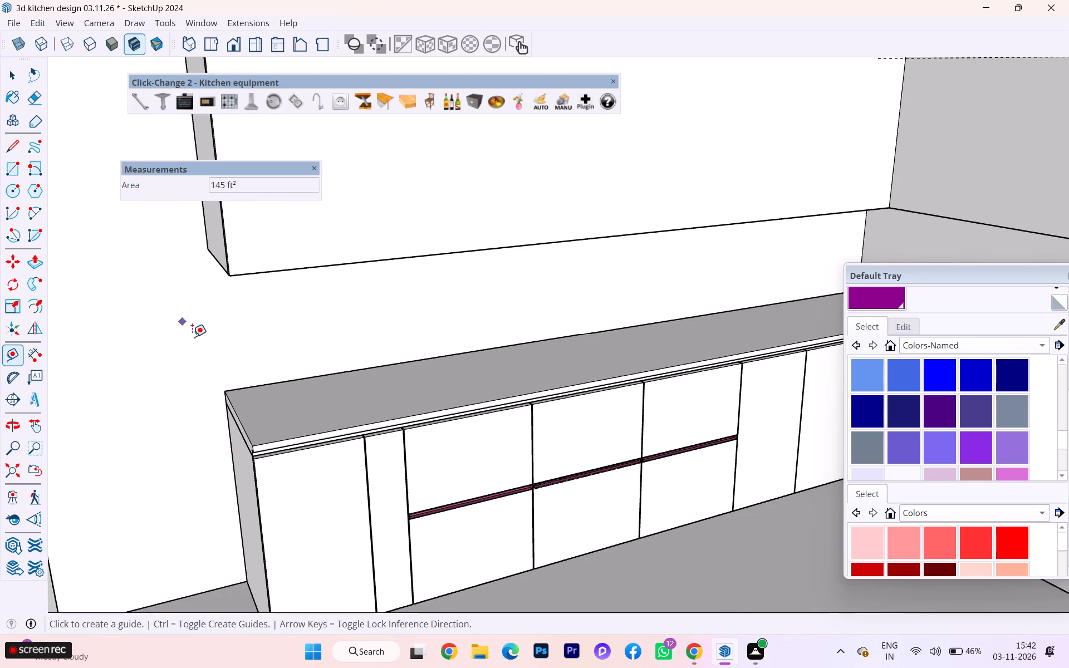
{"action": "scroll", "coordinate": [192, 337], "scroll_direction": "down", "scroll_amount": 3}
{"action": "scroll", "coordinate": [192, 337], "scroll_direction": "up", "scroll_amount": 1}
{"action": "scroll", "coordinate": [193, 337], "scroll_direction": "down", "scroll_amount": 3}
{"action": "scroll", "coordinate": [219, 355], "scroll_direction": "up", "scroll_amount": 1}
{"action": "scroll", "coordinate": [219, 355], "scroll_direction": "down", "scroll_amount": 6}
{"action": "scroll", "coordinate": [234, 377], "scroll_direction": "up", "scroll_amount": 2}
{"action": "scroll", "coordinate": [234, 378], "scroll_direction": "down", "scroll_amount": 2}
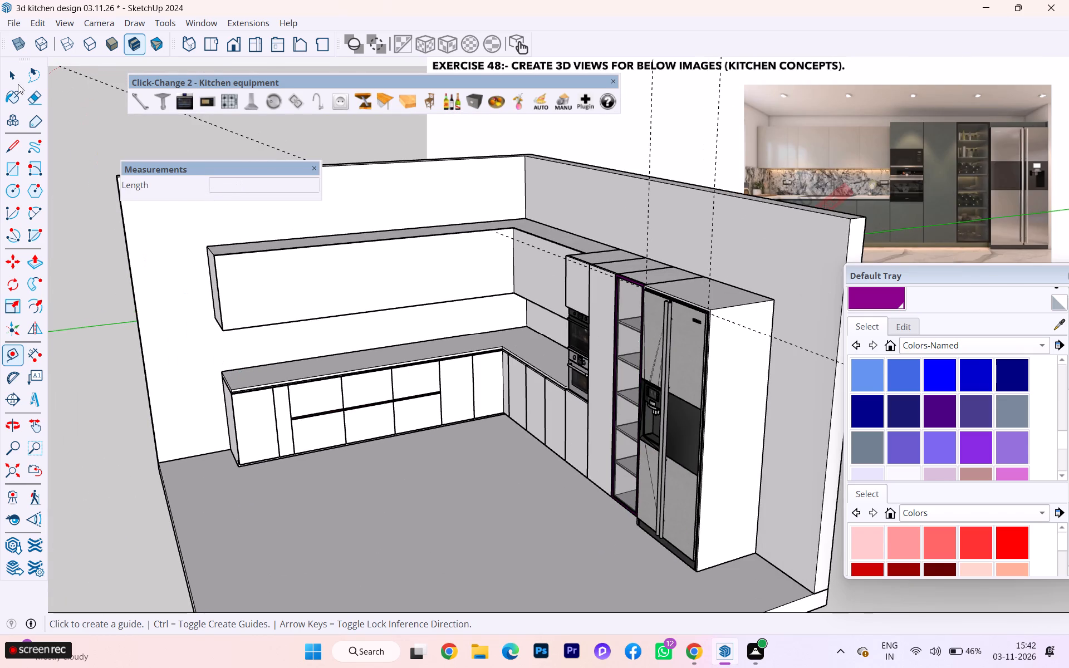
Open the wall cabinet's L-shaped front panel for editing and examine its long run and free end.
{"action": "left_click", "coordinate": [2, 75]}
{"action": "double_click", "coordinate": [271, 255]}
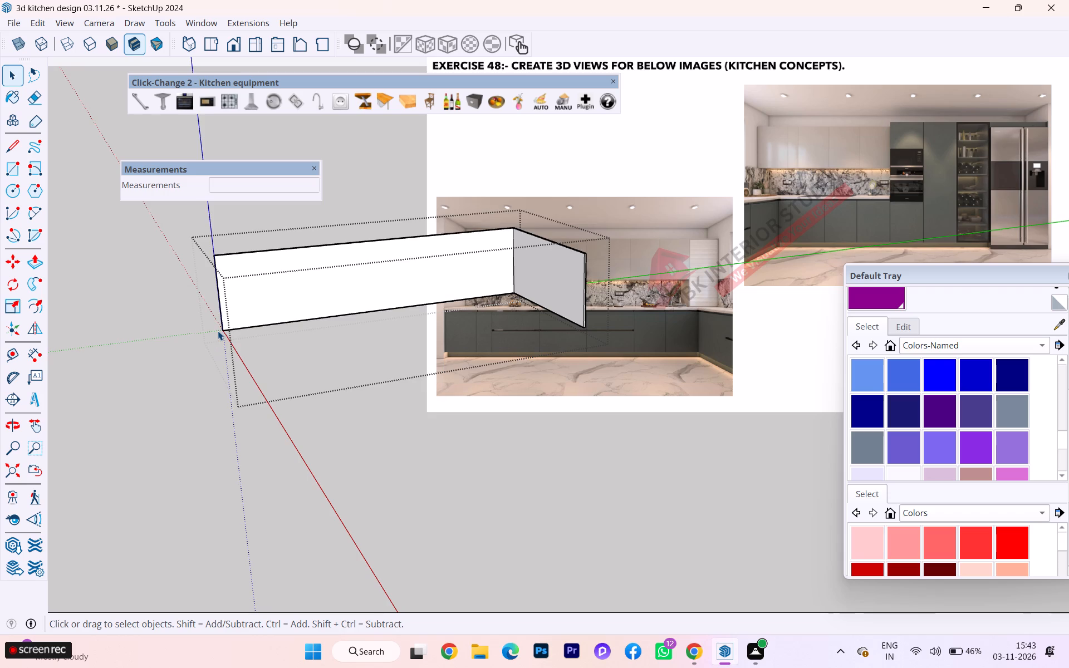
{"action": "scroll", "coordinate": [218, 331], "scroll_direction": "up", "scroll_amount": 2}
{"action": "scroll", "coordinate": [218, 331], "scroll_direction": "down", "scroll_amount": 1}
{"action": "scroll", "coordinate": [224, 348], "scroll_direction": "up", "scroll_amount": 3}
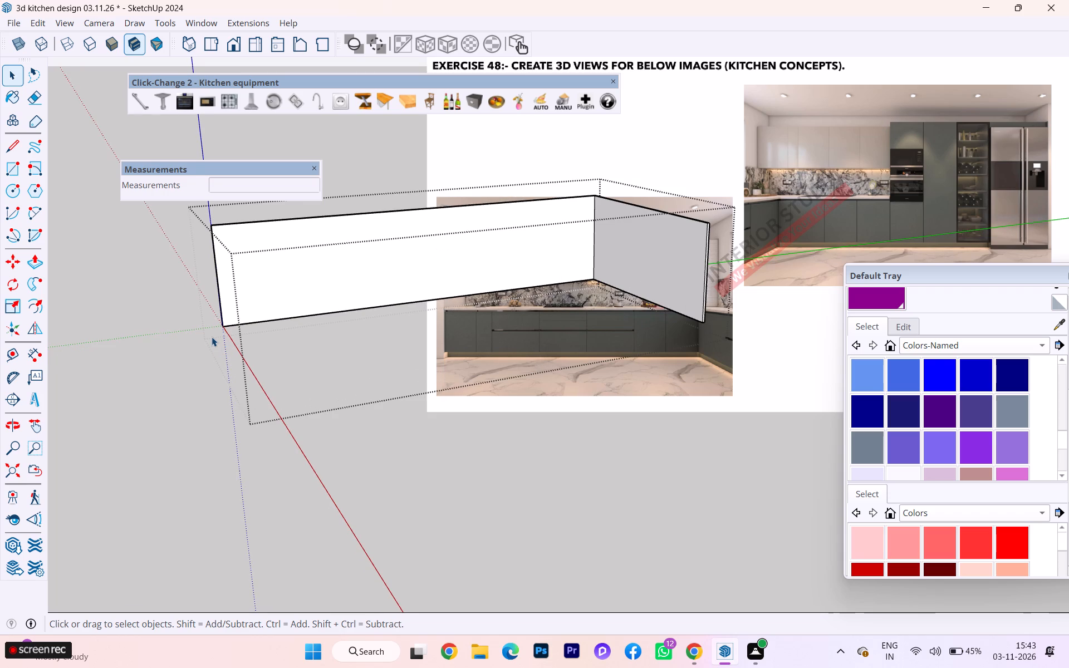
{"action": "scroll", "coordinate": [212, 337], "scroll_direction": "down", "scroll_amount": 2}
{"action": "scroll", "coordinate": [217, 291], "scroll_direction": "up", "scroll_amount": 1}
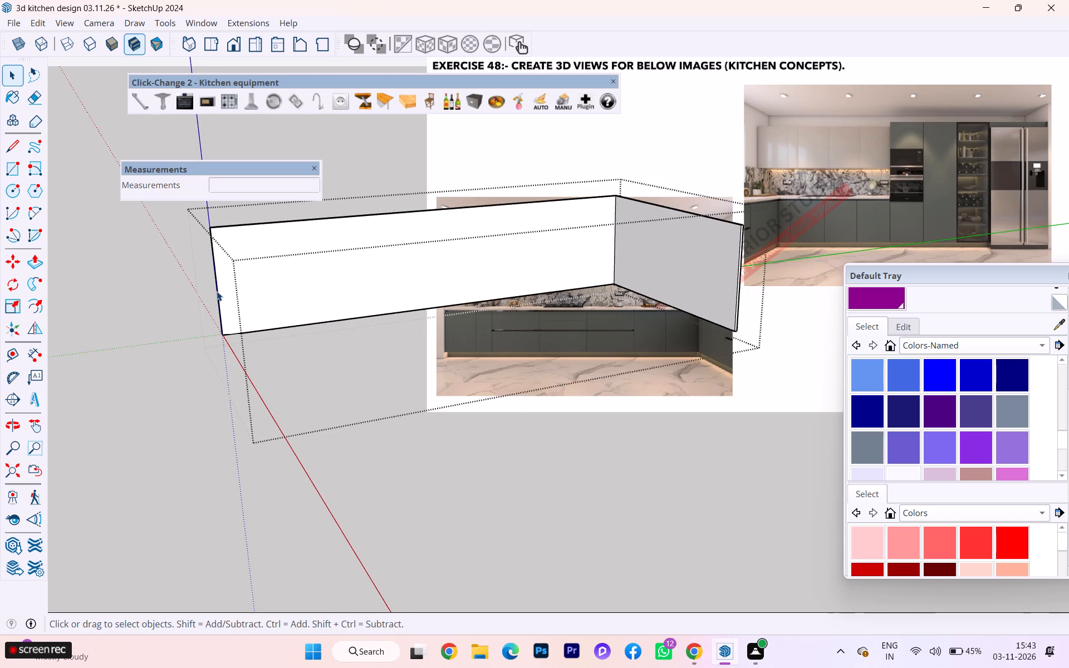
{"action": "scroll", "coordinate": [217, 291], "scroll_direction": "up", "scroll_amount": 2}
{"action": "scroll", "coordinate": [227, 374], "scroll_direction": "down", "scroll_amount": 3}
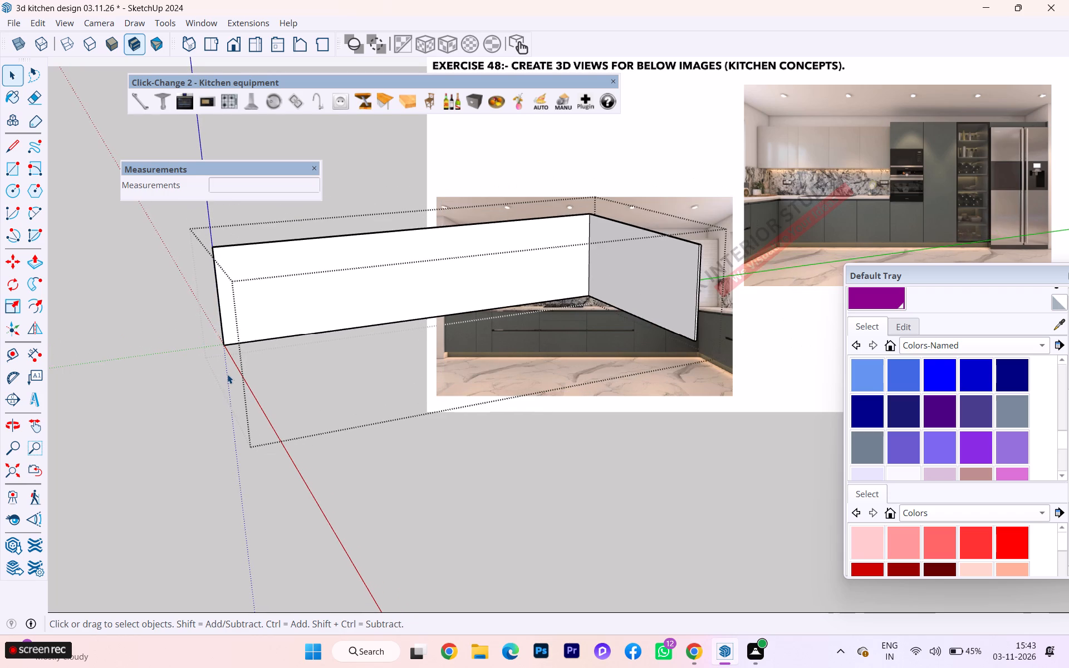
{"action": "scroll", "coordinate": [227, 374], "scroll_direction": "down", "scroll_amount": 2}
{"action": "middle_click_drag", "start_coordinate": [229, 373], "coordinate": [340, 371]}
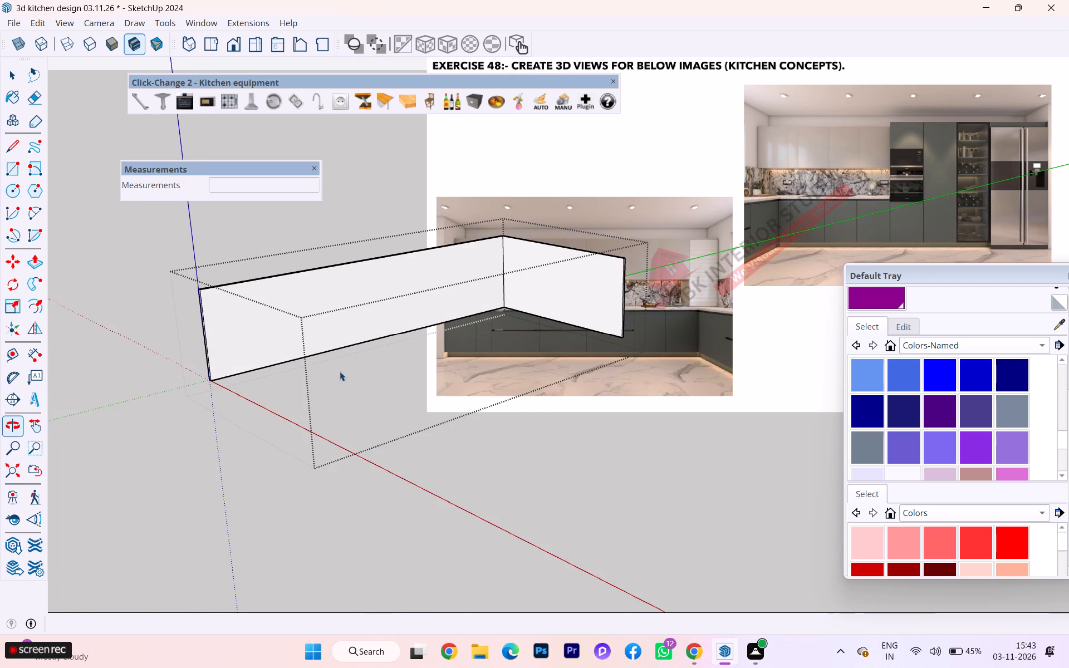
{"action": "scroll", "coordinate": [214, 250], "scroll_direction": "up", "scroll_amount": 1}
{"action": "scroll", "coordinate": [214, 250], "scroll_direction": "down", "scroll_amount": 2}
{"action": "scroll", "coordinate": [214, 250], "scroll_direction": "up", "scroll_amount": 1}
{"action": "scroll", "coordinate": [214, 250], "scroll_direction": "down", "scroll_amount": 2}
{"action": "scroll", "coordinate": [214, 250], "scroll_direction": "up", "scroll_amount": 1}
{"action": "scroll", "coordinate": [179, 312], "scroll_direction": "up", "scroll_amount": 1}
{"action": "scroll", "coordinate": [179, 312], "scroll_direction": "down", "scroll_amount": 1}
{"action": "scroll", "coordinate": [180, 312], "scroll_direction": "up", "scroll_amount": 5}
{"action": "scroll", "coordinate": [250, 337], "scroll_direction": "up", "scroll_amount": 3}
{"action": "scroll", "coordinate": [251, 345], "scroll_direction": "down", "scroll_amount": 1}
{"action": "scroll", "coordinate": [251, 345], "scroll_direction": "up", "scroll_amount": 5}
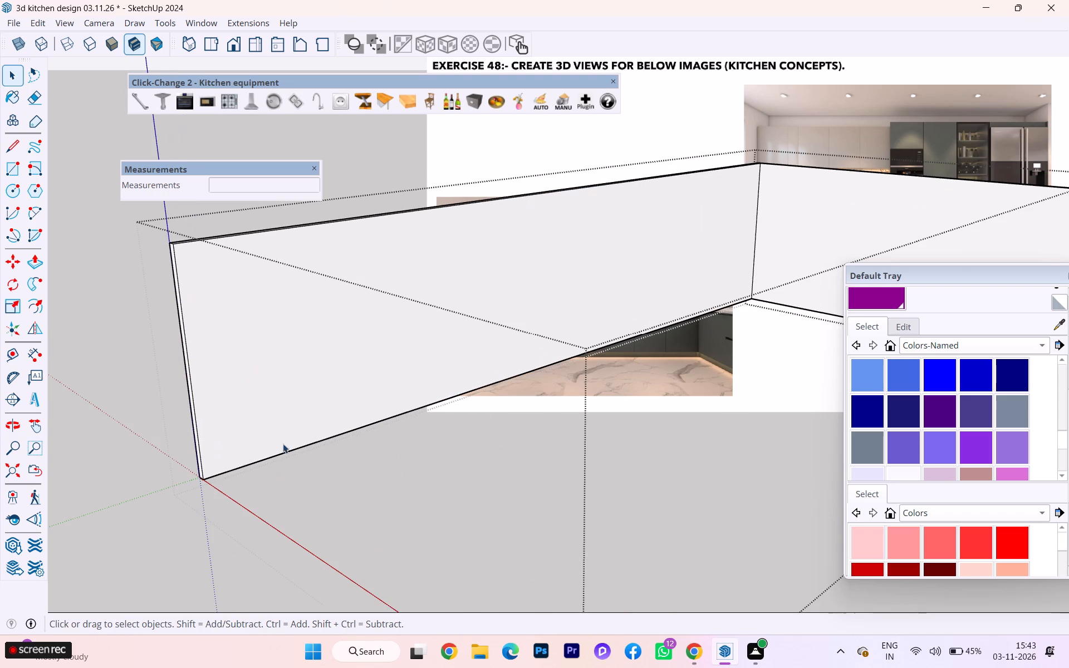
{"action": "scroll", "coordinate": [269, 508], "scroll_direction": "down", "scroll_amount": 3}
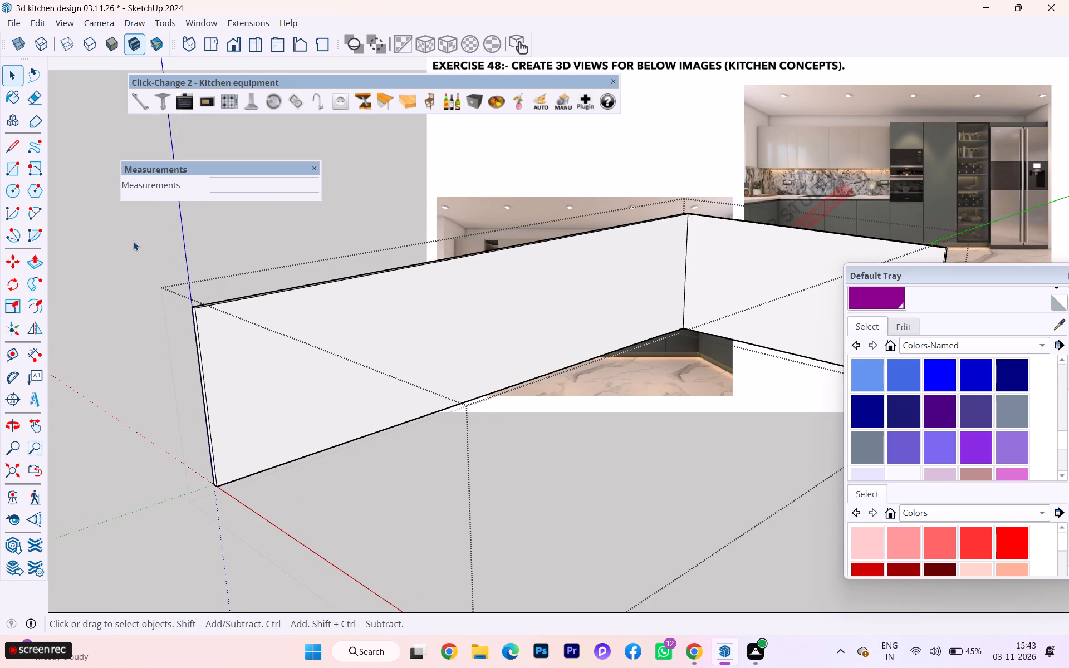
{"action": "scroll", "coordinate": [164, 318], "scroll_direction": "down", "scroll_amount": 1}
{"action": "scroll", "coordinate": [164, 319], "scroll_direction": "up", "scroll_amount": 1}
{"action": "scroll", "coordinate": [165, 323], "scroll_direction": "down", "scroll_amount": 1}
{"action": "scroll", "coordinate": [242, 437], "scroll_direction": "down", "scroll_amount": 1}
{"action": "scroll", "coordinate": [242, 438], "scroll_direction": "up", "scroll_amount": 1}
{"action": "scroll", "coordinate": [242, 438], "scroll_direction": "down", "scroll_amount": 1}
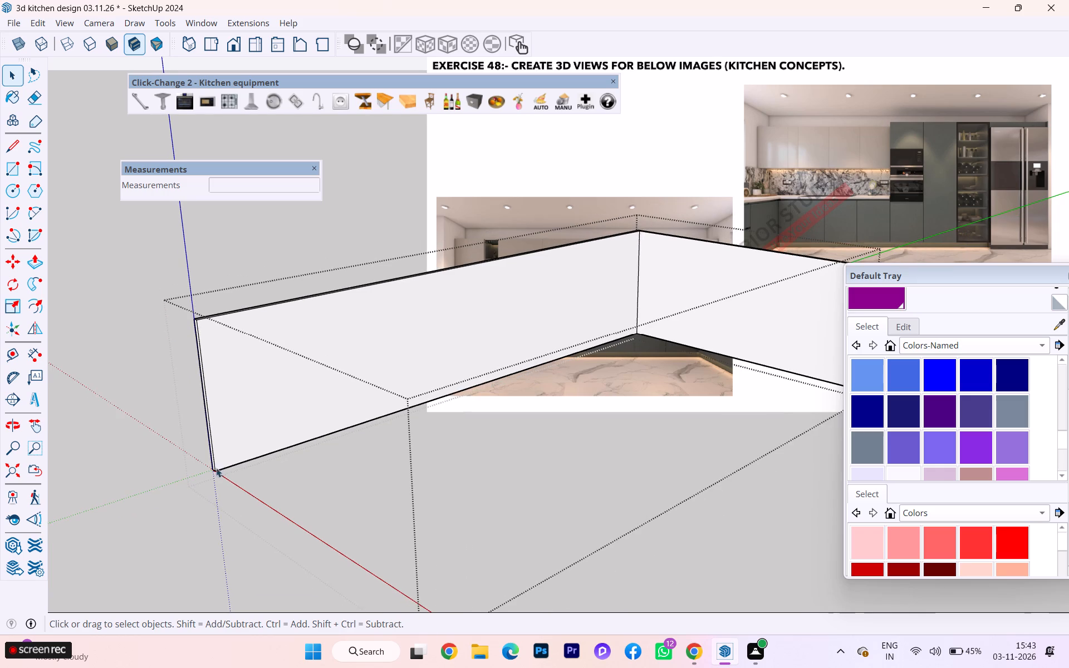
{"action": "scroll", "coordinate": [211, 466], "scroll_direction": "down", "scroll_amount": 2}
{"action": "scroll", "coordinate": [327, 465], "scroll_direction": "down", "scroll_amount": 4}
{"action": "middle_click_drag", "start_coordinate": [320, 472], "coordinate": [220, 477]}
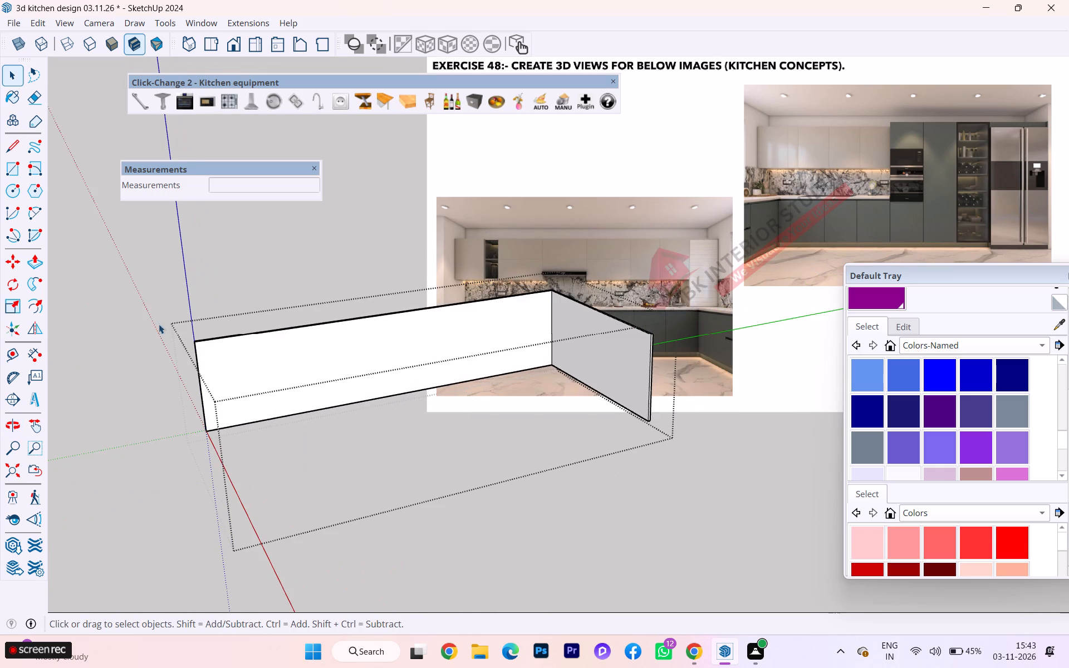
Examine the lower corner and edge thickness at the free end of the wall cabinet's front panel.
{"action": "scroll", "coordinate": [152, 293], "scroll_direction": "up", "scroll_amount": 1}
{"action": "scroll", "coordinate": [152, 293], "scroll_direction": "down", "scroll_amount": 1}
{"action": "scroll", "coordinate": [152, 293], "scroll_direction": "up", "scroll_amount": 3}
{"action": "scroll", "coordinate": [228, 445], "scroll_direction": "down", "scroll_amount": 4}
{"action": "scroll", "coordinate": [228, 445], "scroll_direction": "up", "scroll_amount": 14}
{"action": "scroll", "coordinate": [227, 463], "scroll_direction": "down", "scroll_amount": 1}
{"action": "scroll", "coordinate": [227, 464], "scroll_direction": "up", "scroll_amount": 2}
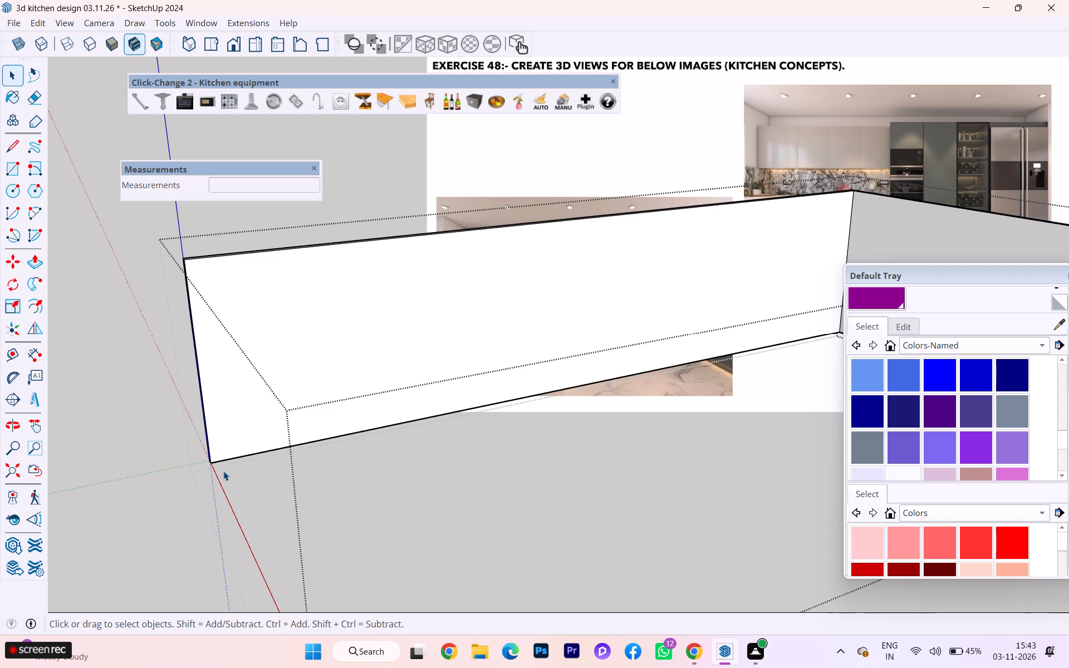
{"action": "scroll", "coordinate": [203, 507], "scroll_direction": "down", "scroll_amount": 1}
{"action": "scroll", "coordinate": [216, 499], "scroll_direction": "up", "scroll_amount": 12}
{"action": "scroll", "coordinate": [221, 524], "scroll_direction": "down", "scroll_amount": 1}
{"action": "scroll", "coordinate": [221, 524], "scroll_direction": "up", "scroll_amount": 1}
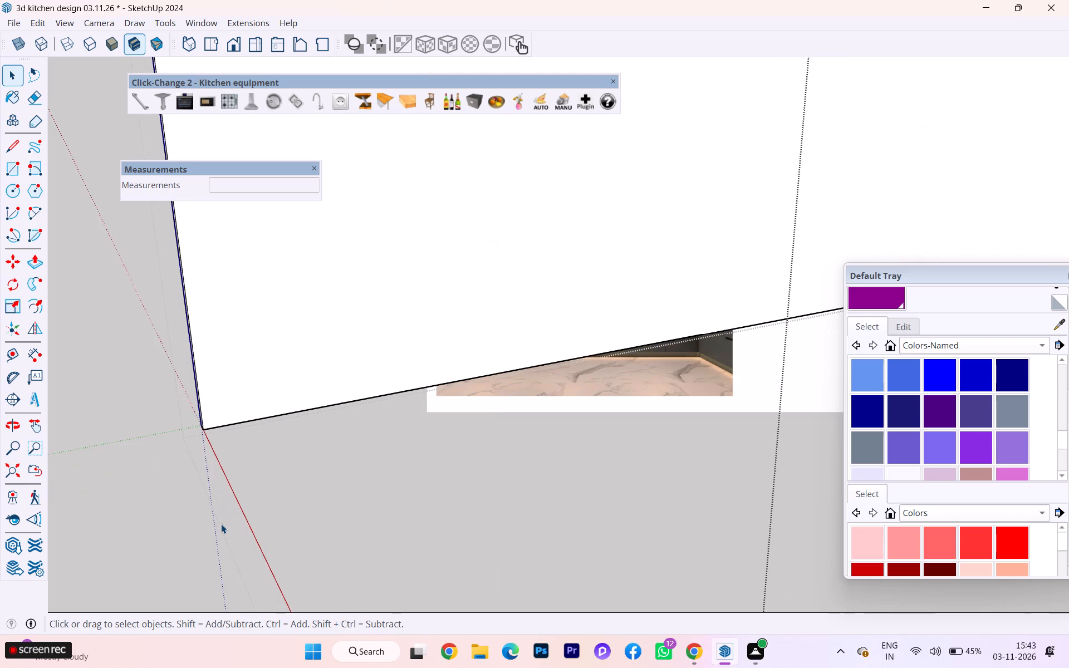
{"action": "scroll", "coordinate": [219, 519], "scroll_direction": "up", "scroll_amount": 3}
{"action": "scroll", "coordinate": [217, 516], "scroll_direction": "down", "scroll_amount": 5}
{"action": "scroll", "coordinate": [253, 534], "scroll_direction": "up", "scroll_amount": 1}
{"action": "scroll", "coordinate": [253, 534], "scroll_direction": "down", "scroll_amount": 7}
{"action": "scroll", "coordinate": [258, 544], "scroll_direction": "up", "scroll_amount": 2}
{"action": "scroll", "coordinate": [258, 544], "scroll_direction": "down", "scroll_amount": 1}
{"action": "scroll", "coordinate": [258, 544], "scroll_direction": "up", "scroll_amount": 1}
{"action": "scroll", "coordinate": [258, 544], "scroll_direction": "down", "scroll_amount": 1}
{"action": "scroll", "coordinate": [198, 508], "scroll_direction": "down", "scroll_amount": 1}
{"action": "middle_click_drag", "start_coordinate": [202, 507], "coordinate": [202, 507]}
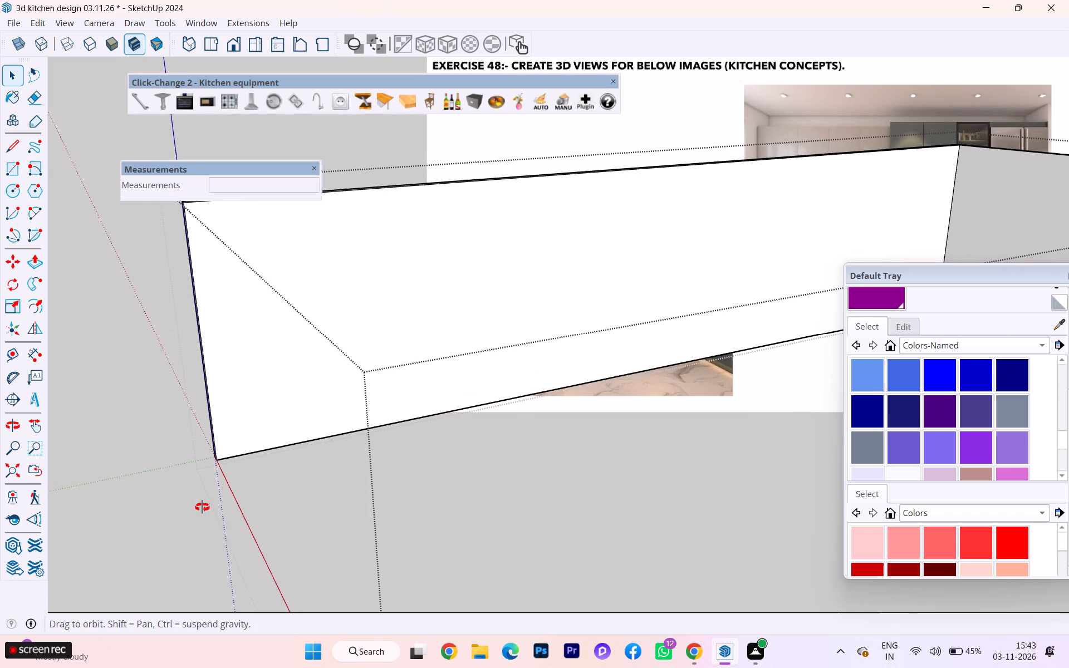
{"action": "middle_click_drag", "start_coordinate": [202, 507], "coordinate": [247, 519]}
{"action": "scroll", "coordinate": [223, 372], "scroll_direction": "down", "scroll_amount": 2}
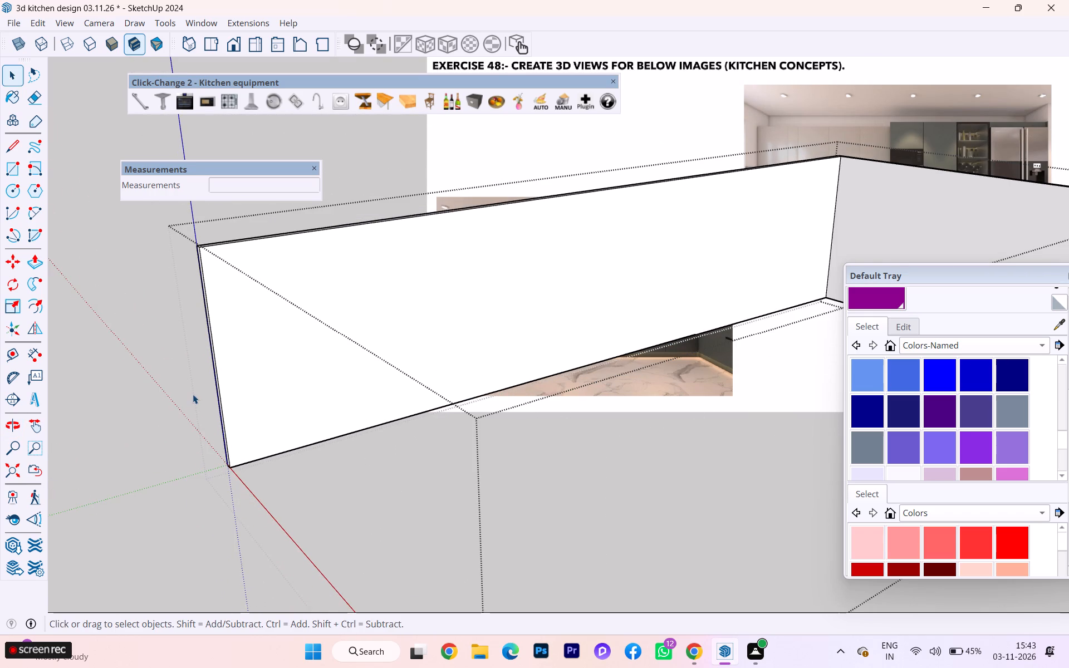
{"action": "scroll", "coordinate": [193, 394], "scroll_direction": "down", "scroll_amount": 2}
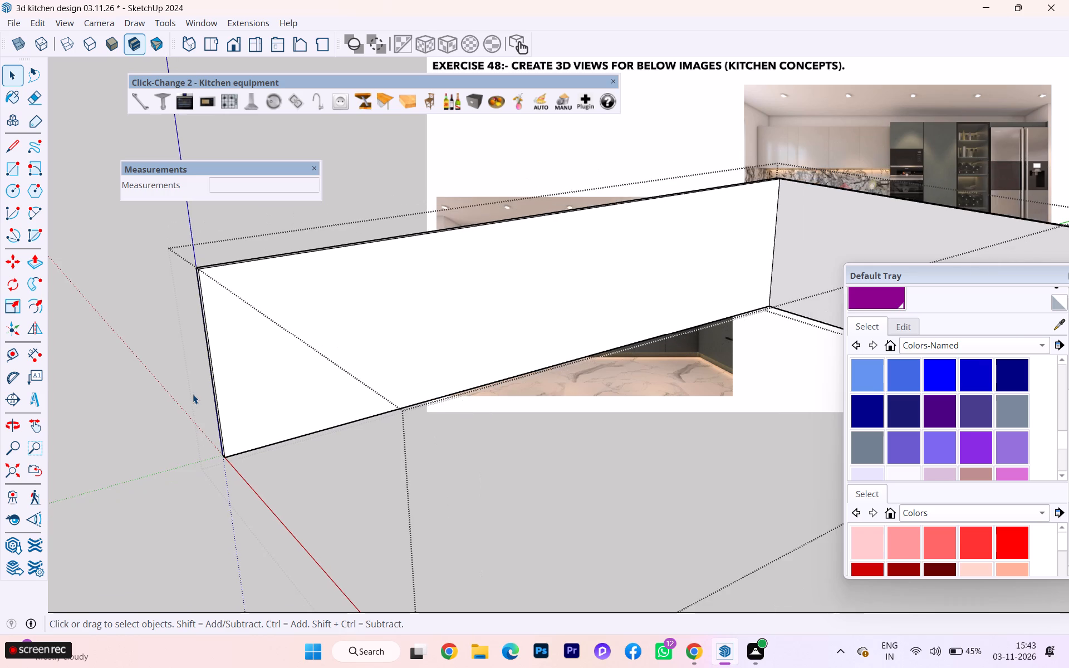
{"action": "scroll", "coordinate": [195, 420], "scroll_direction": "down", "scroll_amount": 2}
{"action": "scroll", "coordinate": [188, 338], "scroll_direction": "up", "scroll_amount": 3}
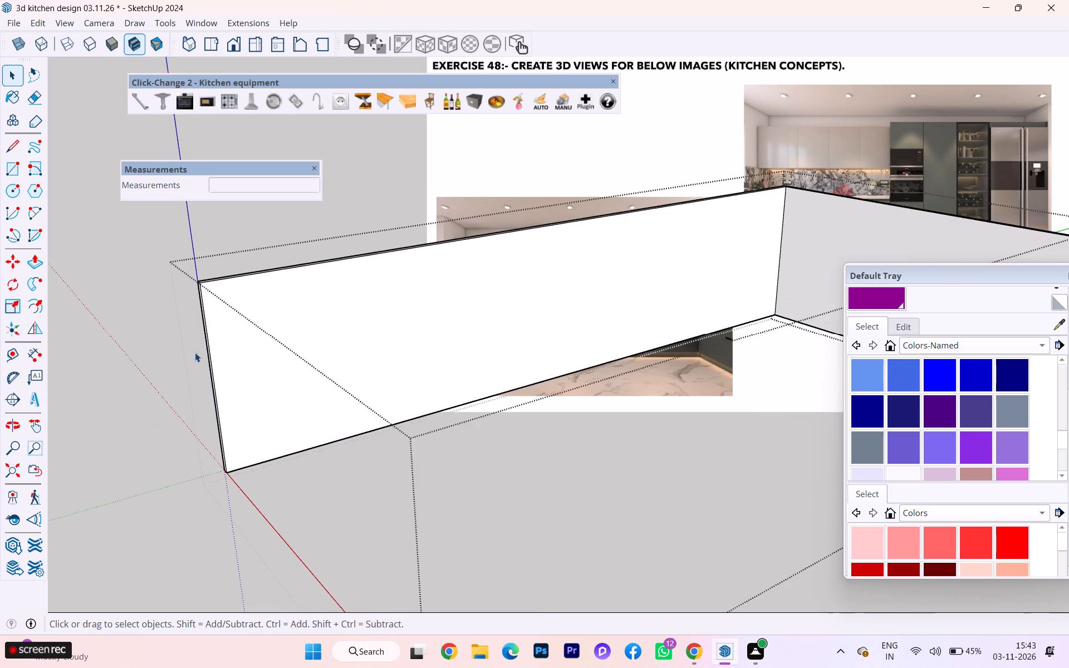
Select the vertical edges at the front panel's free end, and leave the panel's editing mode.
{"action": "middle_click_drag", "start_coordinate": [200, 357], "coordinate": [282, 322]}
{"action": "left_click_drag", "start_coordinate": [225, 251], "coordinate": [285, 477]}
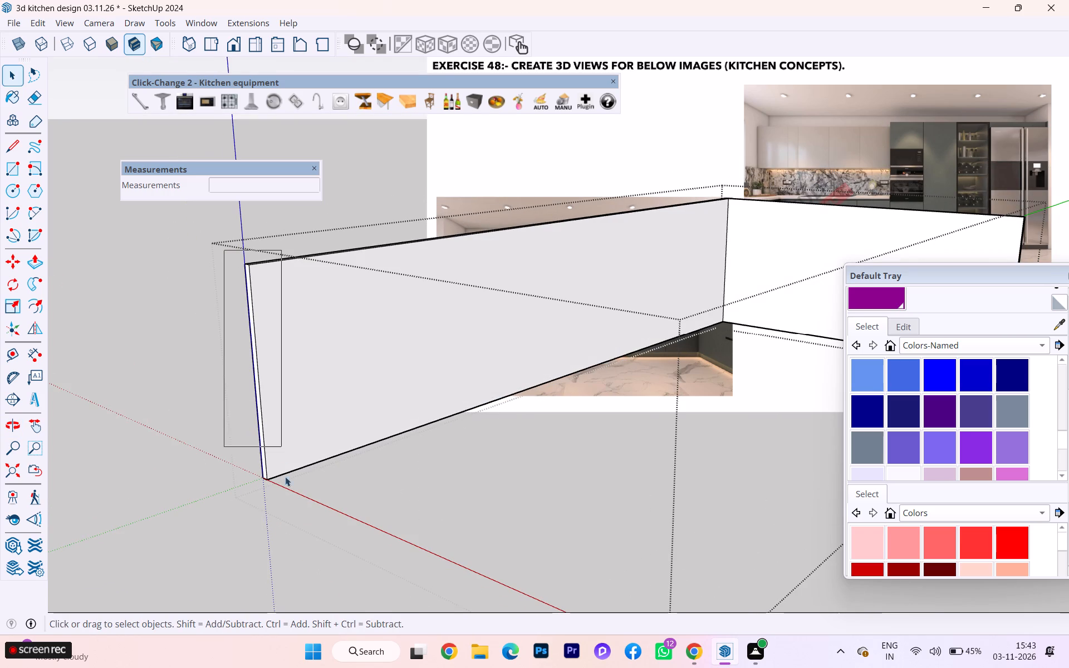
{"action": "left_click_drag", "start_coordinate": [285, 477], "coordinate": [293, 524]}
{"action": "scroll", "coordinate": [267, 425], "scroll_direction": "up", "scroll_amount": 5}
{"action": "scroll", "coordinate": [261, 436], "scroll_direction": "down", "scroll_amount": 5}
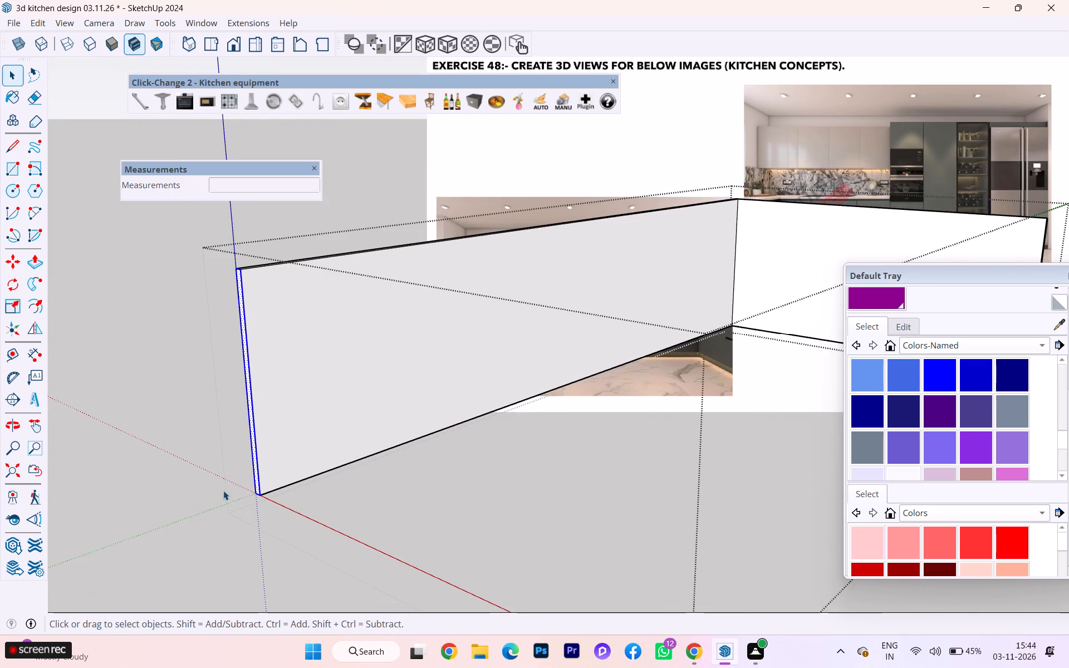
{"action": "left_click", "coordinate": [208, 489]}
Place a vertical Tape Measure guide at the gap between the first and second base cabinet fronts, counted from the long run's free end.
{"action": "scroll", "coordinate": [209, 490], "scroll_direction": "down", "scroll_amount": 1}
{"action": "scroll", "coordinate": [265, 409], "scroll_direction": "down", "scroll_amount": 3}
{"action": "scroll", "coordinate": [262, 410], "scroll_direction": "up", "scroll_amount": 1}
{"action": "scroll", "coordinate": [262, 411], "scroll_direction": "down", "scroll_amount": 2}
{"action": "scroll", "coordinate": [259, 411], "scroll_direction": "up", "scroll_amount": 1}
{"action": "scroll", "coordinate": [259, 411], "scroll_direction": "down", "scroll_amount": 1}
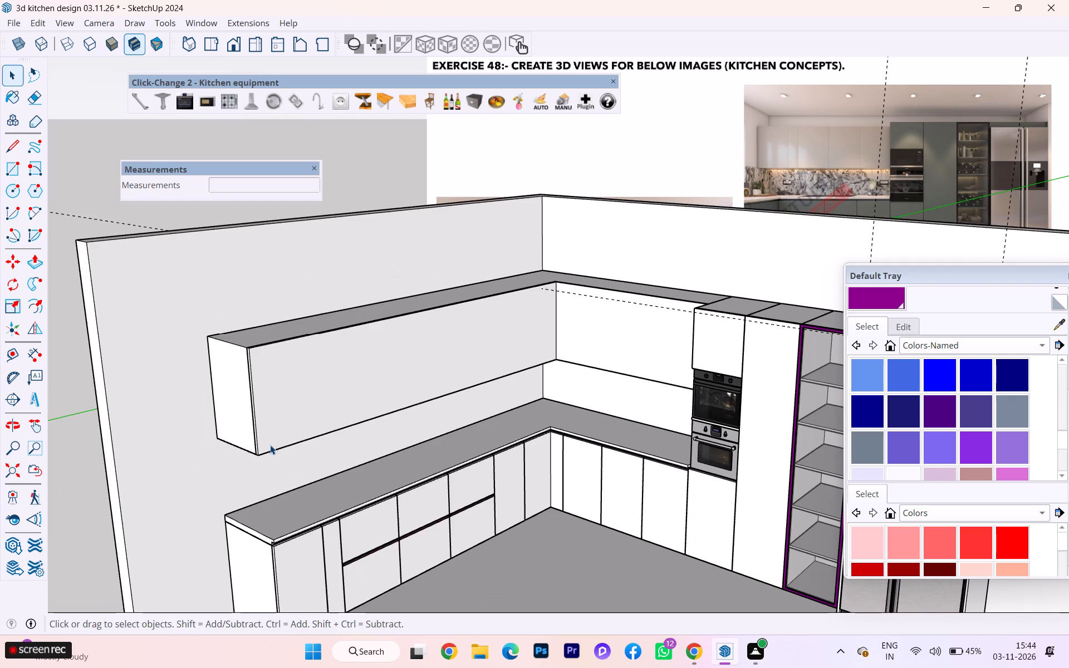
{"action": "middle_click_drag", "start_coordinate": [302, 543], "coordinate": [146, 559]}
{"action": "scroll", "coordinate": [295, 545], "scroll_direction": "down", "scroll_amount": 1}
{"action": "key", "text": "t"}
{"action": "scroll", "coordinate": [271, 536], "scroll_direction": "up", "scroll_amount": 3}
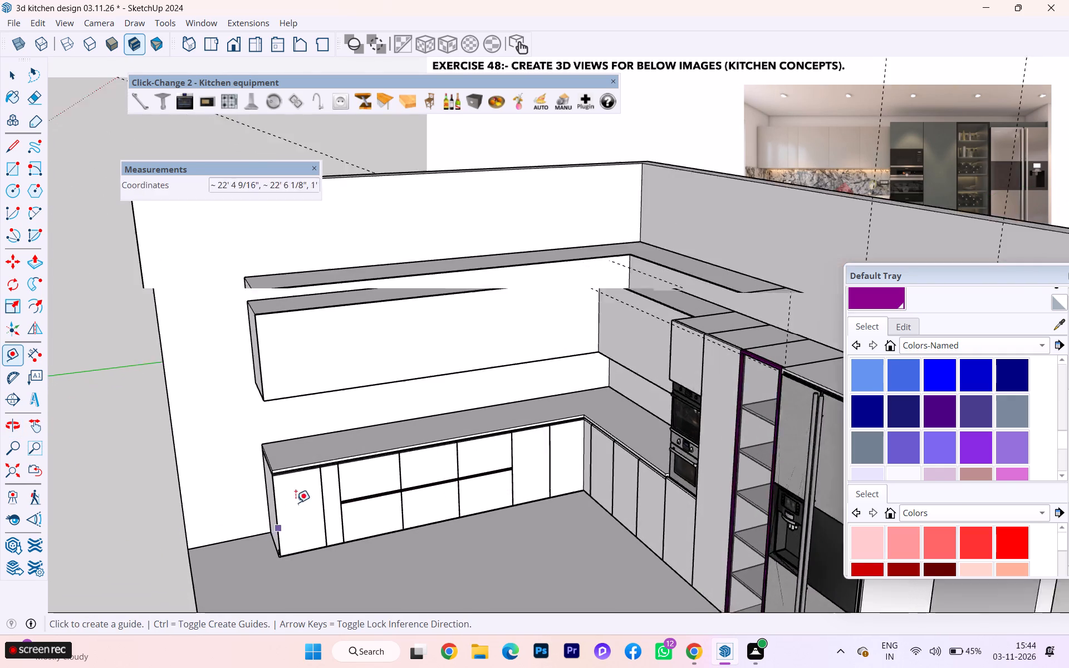
{"action": "scroll", "coordinate": [327, 459], "scroll_direction": "up", "scroll_amount": 3}
{"action": "scroll", "coordinate": [329, 459], "scroll_direction": "down", "scroll_amount": 1}
{"action": "scroll", "coordinate": [329, 459], "scroll_direction": "up", "scroll_amount": 16}
{"action": "scroll", "coordinate": [326, 455], "scroll_direction": "down", "scroll_amount": 3}
{"action": "scroll", "coordinate": [325, 455], "scroll_direction": "up", "scroll_amount": 2}
{"action": "scroll", "coordinate": [312, 443], "scroll_direction": "down", "scroll_amount": 3}
{"action": "scroll", "coordinate": [312, 443], "scroll_direction": "up", "scroll_amount": 17}
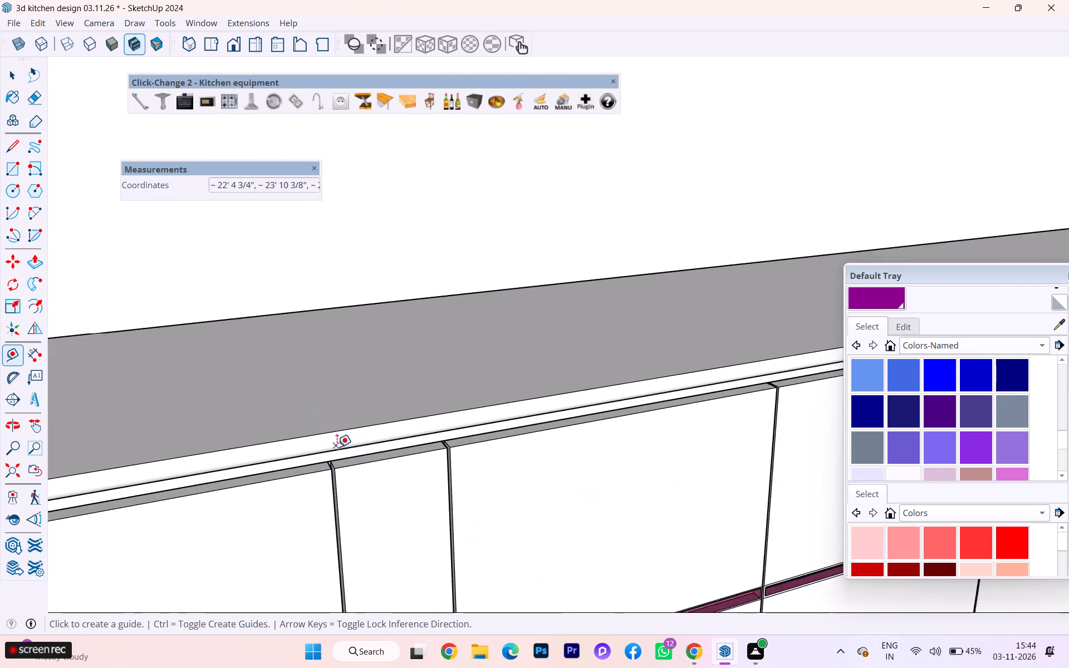
{"action": "scroll", "coordinate": [337, 447], "scroll_direction": "up", "scroll_amount": 6}
{"action": "scroll", "coordinate": [336, 448], "scroll_direction": "down", "scroll_amount": 2}
{"action": "scroll", "coordinate": [336, 448], "scroll_direction": "up", "scroll_amount": 2}
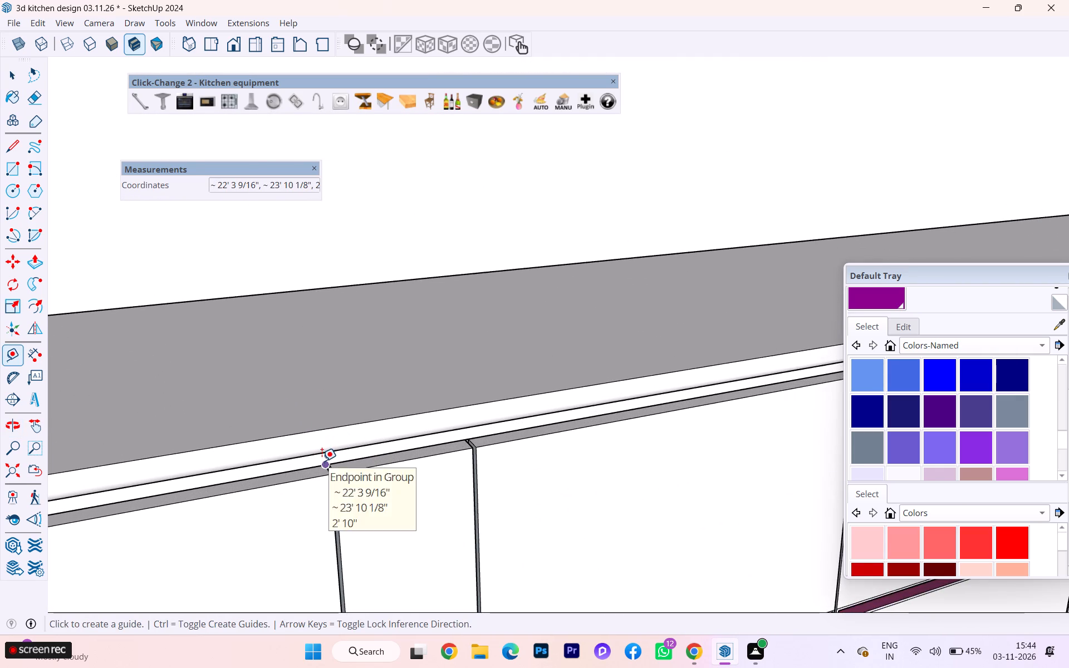
{"action": "left_click", "coordinate": [322, 461]}
{"action": "key", "text": "Escape"}
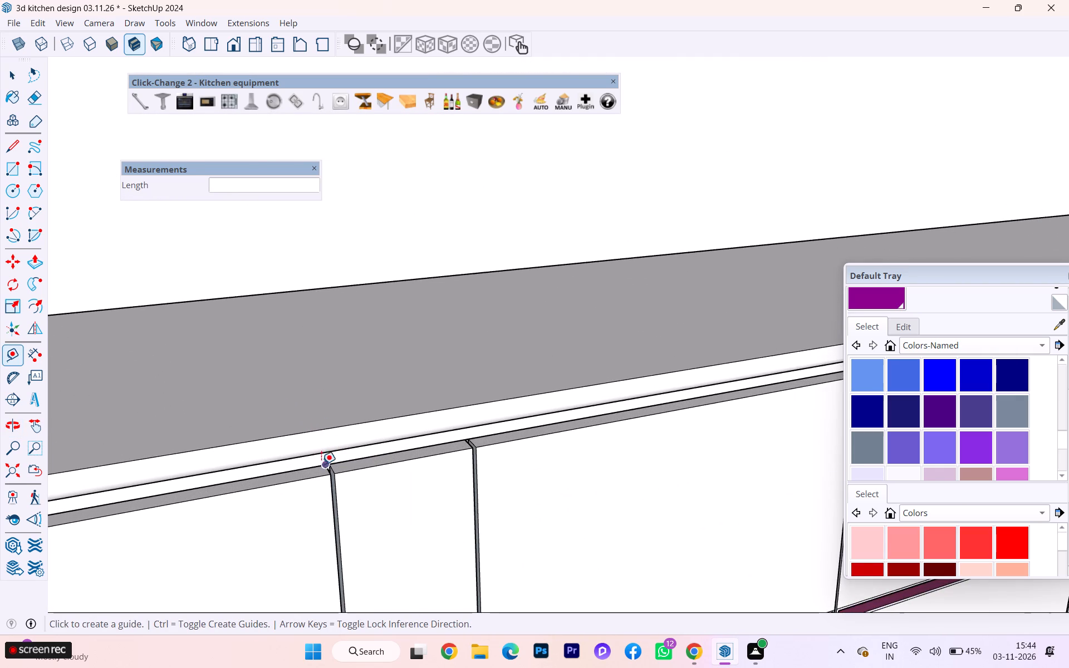
{"action": "scroll", "coordinate": [321, 470], "scroll_direction": "up", "scroll_amount": 6}
{"action": "scroll", "coordinate": [327, 468], "scroll_direction": "down", "scroll_amount": 1}
{"action": "scroll", "coordinate": [328, 469], "scroll_direction": "up", "scroll_amount": 3}
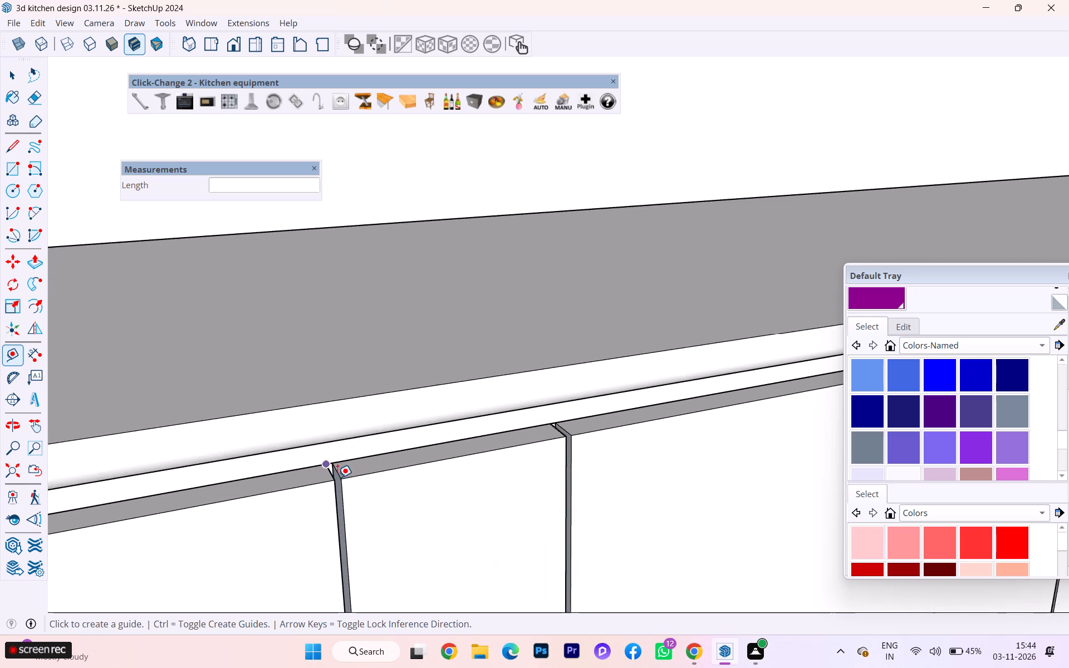
{"action": "scroll", "coordinate": [336, 470], "scroll_direction": "up", "scroll_amount": 2}
{"action": "scroll", "coordinate": [336, 467], "scroll_direction": "down", "scroll_amount": 1}
{"action": "scroll", "coordinate": [336, 467], "scroll_direction": "up", "scroll_amount": 7}
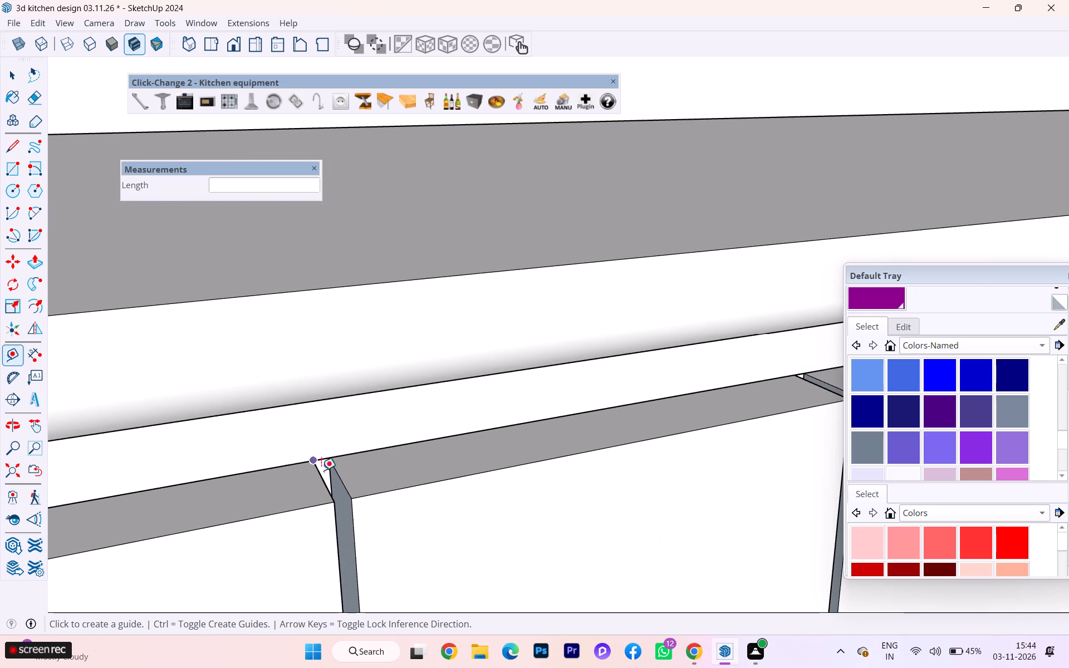
{"action": "scroll", "coordinate": [325, 480], "scroll_direction": "down", "scroll_amount": 1}
{"action": "scroll", "coordinate": [325, 482], "scroll_direction": "up", "scroll_amount": 3}
{"action": "scroll", "coordinate": [323, 490], "scroll_direction": "down", "scroll_amount": 1}
{"action": "middle_click_drag", "start_coordinate": [323, 490], "coordinate": [193, 478]}
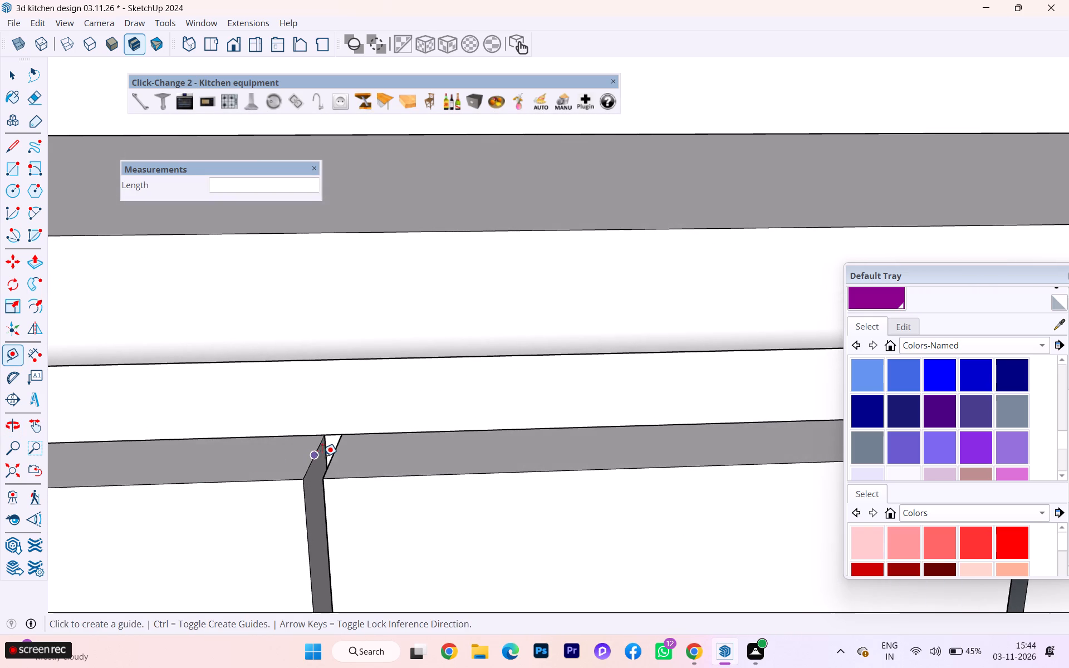
{"action": "left_click", "coordinate": [325, 455]}
{"action": "left_click", "coordinate": [320, 429]}
Examine how the vertical guide lines up with the base cabinet gap and the wall cabinet's front panel.
{"action": "scroll", "coordinate": [248, 464], "scroll_direction": "down", "scroll_amount": 4}
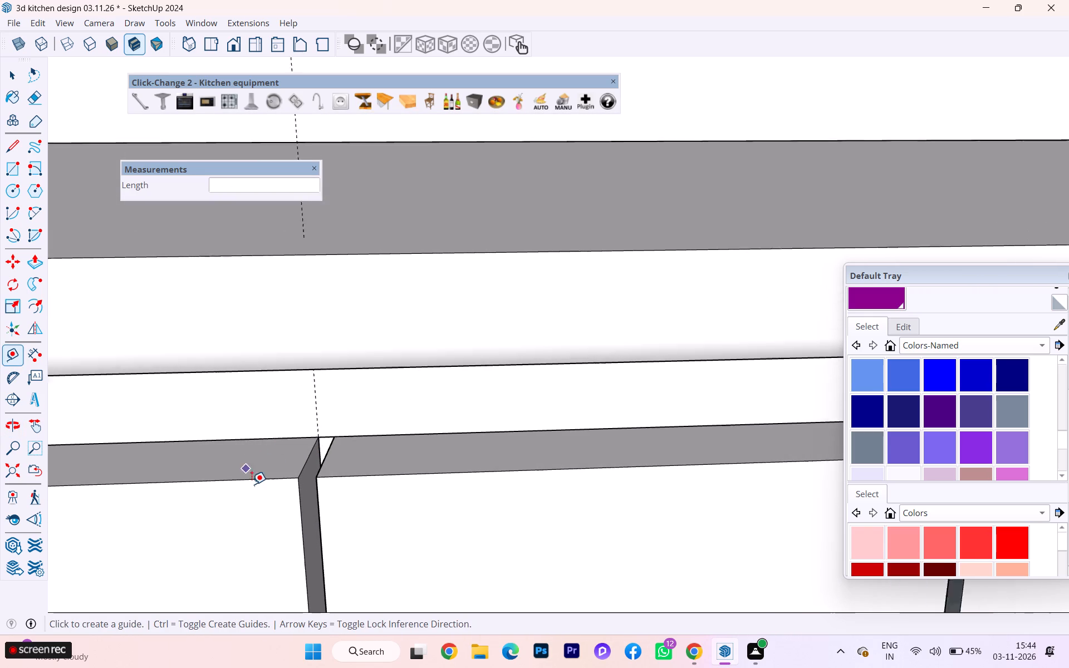
{"action": "scroll", "coordinate": [254, 485], "scroll_direction": "down", "scroll_amount": 2}
{"action": "scroll", "coordinate": [254, 485], "scroll_direction": "up", "scroll_amount": 1}
{"action": "scroll", "coordinate": [255, 485], "scroll_direction": "down", "scroll_amount": 7}
{"action": "middle_click_drag", "start_coordinate": [334, 525], "coordinate": [674, 482]}
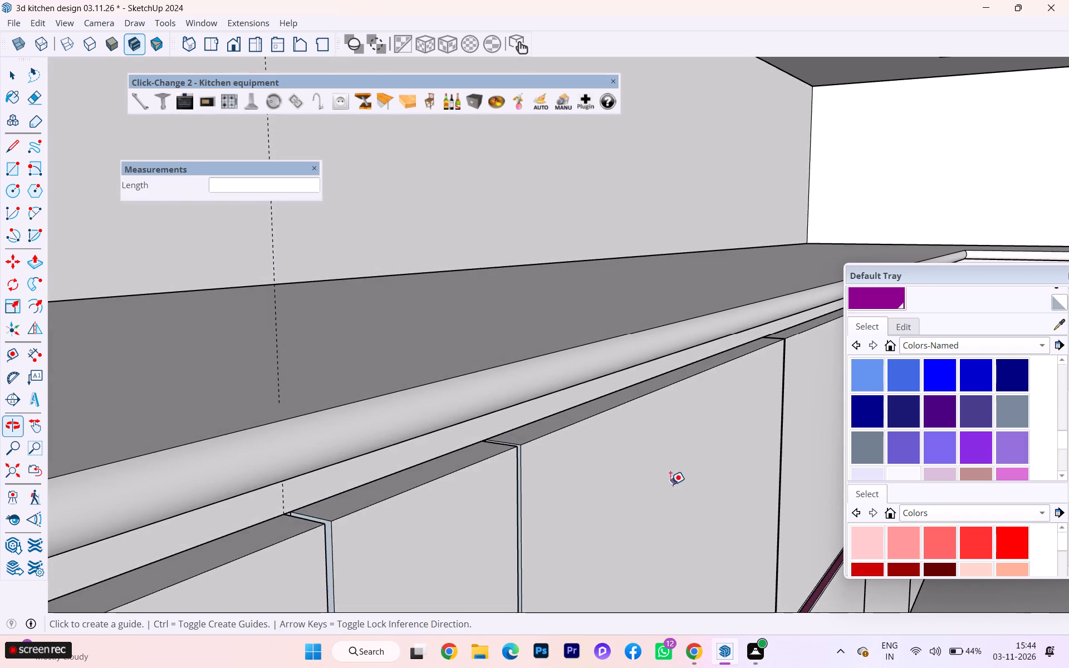
{"action": "scroll", "coordinate": [399, 448], "scroll_direction": "down", "scroll_amount": 4}
{"action": "scroll", "coordinate": [294, 466], "scroll_direction": "down", "scroll_amount": 6}
{"action": "scroll", "coordinate": [272, 474], "scroll_direction": "up", "scroll_amount": 3}
{"action": "scroll", "coordinate": [272, 474], "scroll_direction": "down", "scroll_amount": 3}
{"action": "scroll", "coordinate": [272, 474], "scroll_direction": "up", "scroll_amount": 2}
{"action": "scroll", "coordinate": [272, 474], "scroll_direction": "down", "scroll_amount": 4}
{"action": "scroll", "coordinate": [261, 480], "scroll_direction": "up", "scroll_amount": 1}
{"action": "scroll", "coordinate": [261, 480], "scroll_direction": "down", "scroll_amount": 3}
{"action": "scroll", "coordinate": [261, 480], "scroll_direction": "up", "scroll_amount": 1}
{"action": "scroll", "coordinate": [261, 481], "scroll_direction": "down", "scroll_amount": 2}
{"action": "scroll", "coordinate": [261, 482], "scroll_direction": "up", "scroll_amount": 1}
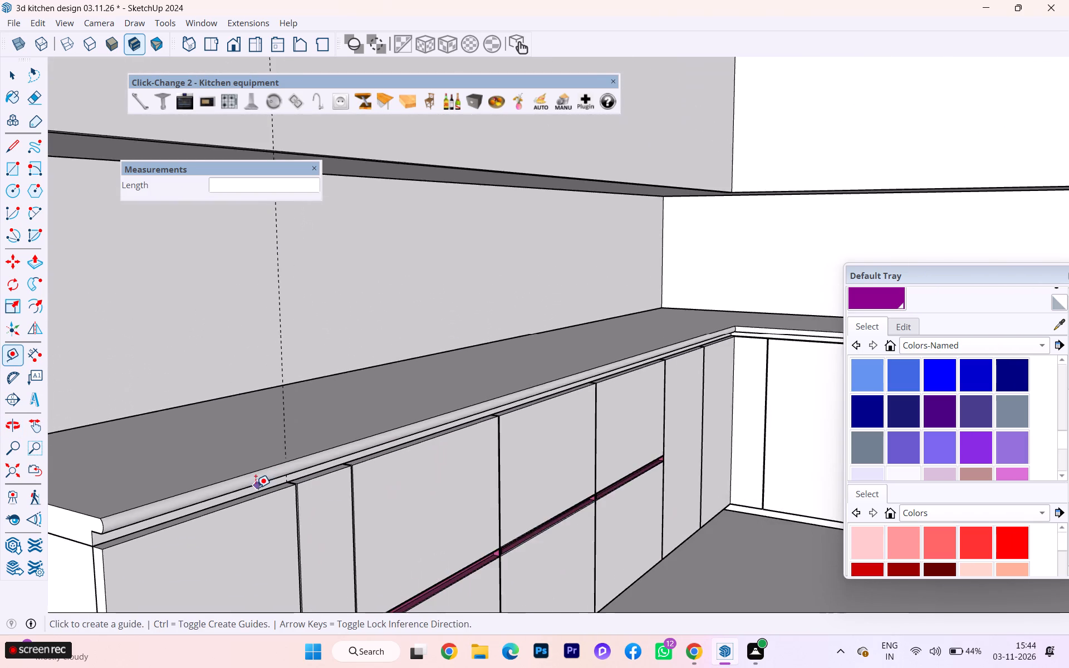
{"action": "scroll", "coordinate": [256, 488], "scroll_direction": "down", "scroll_amount": 4}
{"action": "scroll", "coordinate": [256, 488], "scroll_direction": "up", "scroll_amount": 1}
{"action": "scroll", "coordinate": [256, 488], "scroll_direction": "down", "scroll_amount": 3}
{"action": "middle_click_drag", "start_coordinate": [261, 485], "coordinate": [242, 519]}
{"action": "scroll", "coordinate": [295, 497], "scroll_direction": "up", "scroll_amount": 1}
{"action": "scroll", "coordinate": [295, 497], "scroll_direction": "down", "scroll_amount": 1}
{"action": "scroll", "coordinate": [295, 497], "scroll_direction": "up", "scroll_amount": 2}
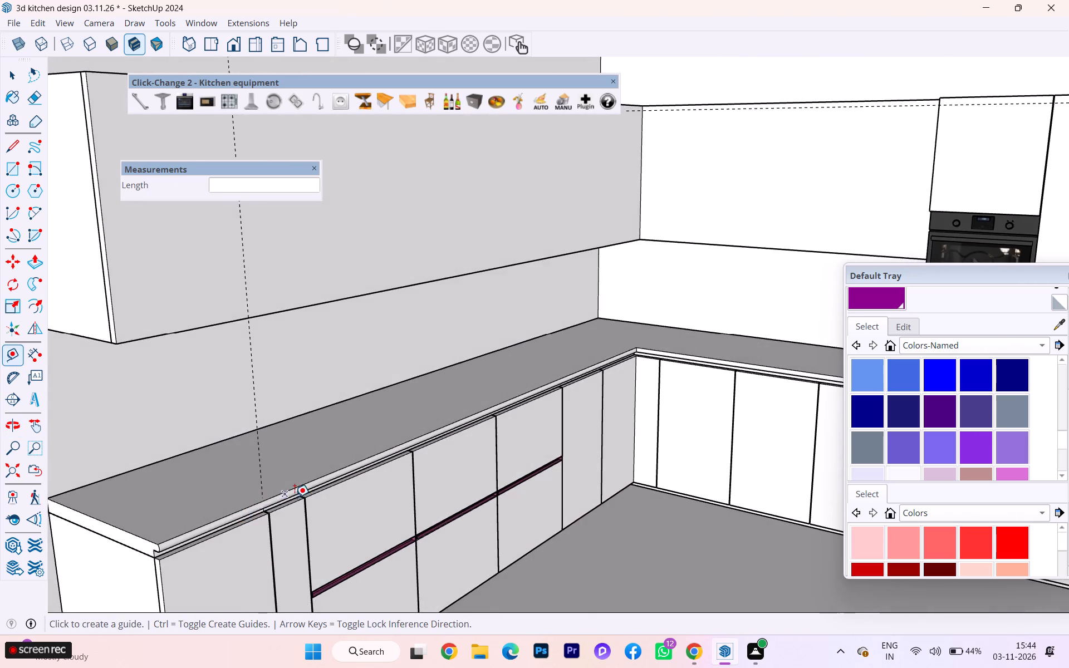
Place a second vertical Tape Measure guide at the far side of the gap between the first and second base cabinet fronts.
{"action": "scroll", "coordinate": [295, 497], "scroll_direction": "up", "scroll_amount": 6}
{"action": "scroll", "coordinate": [255, 515], "scroll_direction": "down", "scroll_amount": 1}
{"action": "scroll", "coordinate": [254, 515], "scroll_direction": "up", "scroll_amount": 4}
{"action": "scroll", "coordinate": [252, 528], "scroll_direction": "down", "scroll_amount": 3}
{"action": "scroll", "coordinate": [252, 528], "scroll_direction": "up", "scroll_amount": 1}
{"action": "scroll", "coordinate": [252, 528], "scroll_direction": "down", "scroll_amount": 2}
{"action": "scroll", "coordinate": [252, 528], "scroll_direction": "up", "scroll_amount": 2}
{"action": "scroll", "coordinate": [253, 528], "scroll_direction": "down", "scroll_amount": 2}
{"action": "scroll", "coordinate": [256, 533], "scroll_direction": "up", "scroll_amount": 1}
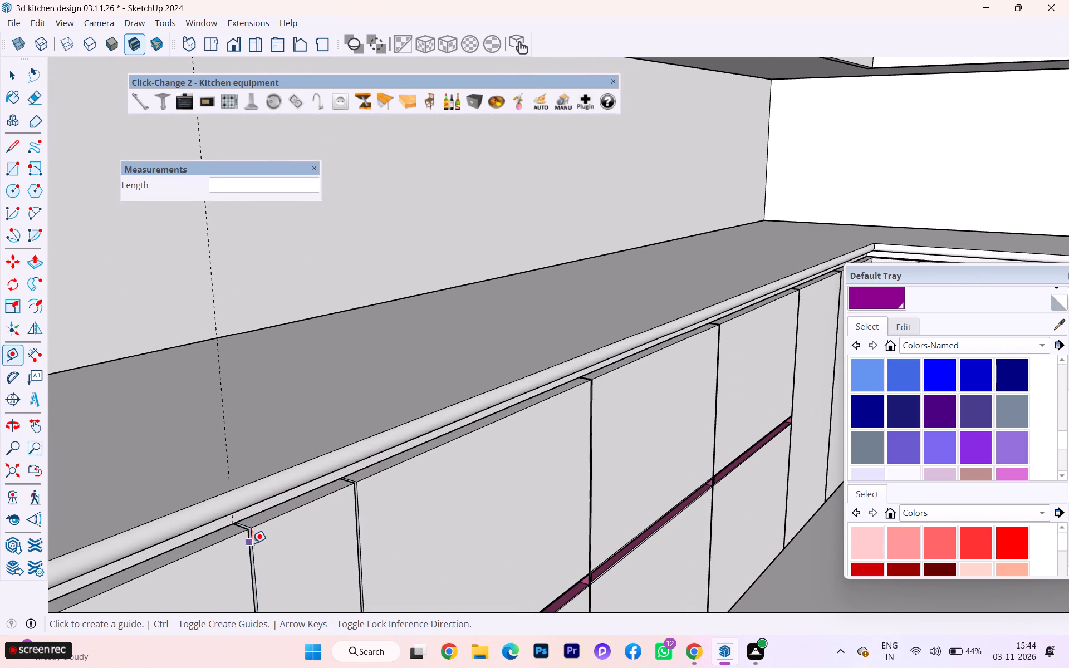
{"action": "scroll", "coordinate": [258, 541], "scroll_direction": "up", "scroll_amount": 2}
{"action": "scroll", "coordinate": [258, 541], "scroll_direction": "down", "scroll_amount": 3}
{"action": "scroll", "coordinate": [258, 541], "scroll_direction": "up", "scroll_amount": 1}
{"action": "scroll", "coordinate": [258, 541], "scroll_direction": "down", "scroll_amount": 1}
{"action": "scroll", "coordinate": [258, 541], "scroll_direction": "up", "scroll_amount": 1}
{"action": "scroll", "coordinate": [258, 541], "scroll_direction": "down", "scroll_amount": 1}
{"action": "scroll", "coordinate": [258, 541], "scroll_direction": "up", "scroll_amount": 3}
{"action": "scroll", "coordinate": [258, 541], "scroll_direction": "down", "scroll_amount": 2}
{"action": "scroll", "coordinate": [258, 541], "scroll_direction": "up", "scroll_amount": 4}
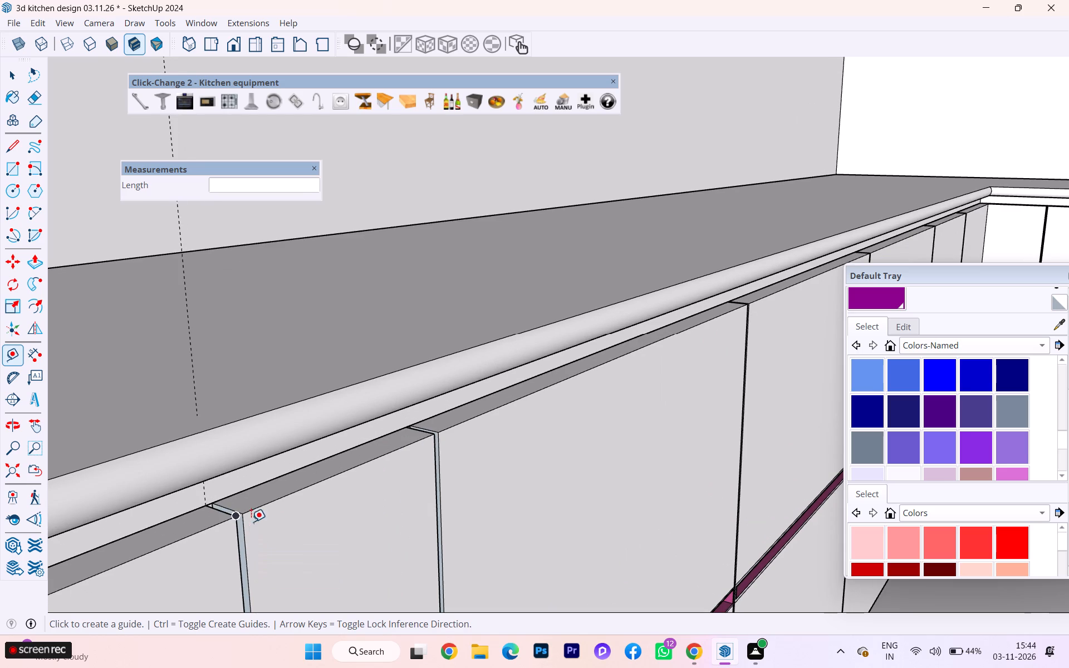
{"action": "scroll", "coordinate": [243, 511], "scroll_direction": "up", "scroll_amount": 6}
{"action": "scroll", "coordinate": [218, 507], "scroll_direction": "down", "scroll_amount": 1}
{"action": "scroll", "coordinate": [218, 507], "scroll_direction": "up", "scroll_amount": 1}
{"action": "scroll", "coordinate": [218, 507], "scroll_direction": "down", "scroll_amount": 1}
{"action": "scroll", "coordinate": [217, 507], "scroll_direction": "up", "scroll_amount": 2}
{"action": "left_click", "coordinate": [203, 503]}
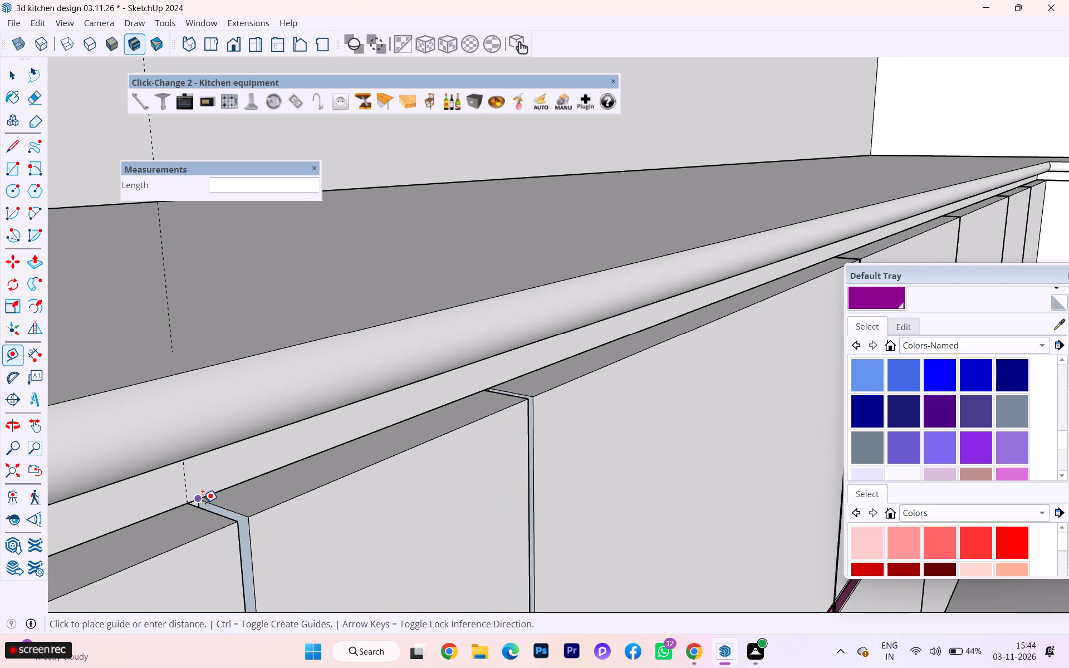
{"action": "key", "text": "Escape"}
{"action": "scroll", "coordinate": [221, 529], "scroll_direction": "down", "scroll_amount": 1}
{"action": "middle_click_drag", "start_coordinate": [215, 533], "coordinate": [165, 546]}
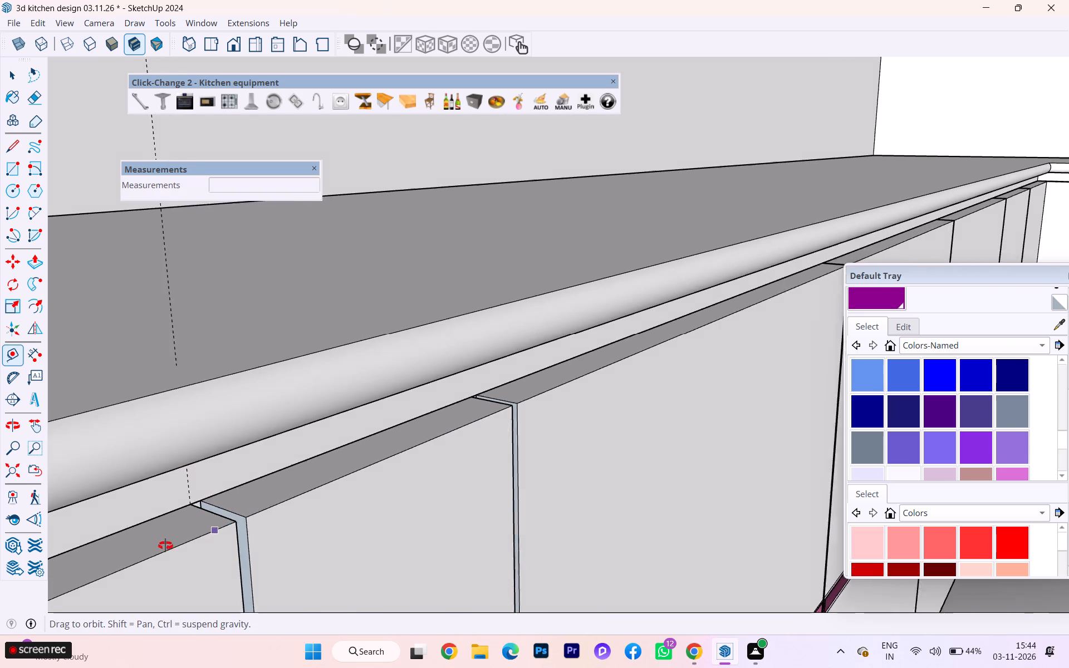
{"action": "middle_click_drag", "start_coordinate": [165, 546], "coordinate": [151, 547]}
{"action": "scroll", "coordinate": [229, 504], "scroll_direction": "up", "scroll_amount": 2}
{"action": "scroll", "coordinate": [229, 504], "scroll_direction": "down", "scroll_amount": 3}
{"action": "scroll", "coordinate": [229, 504], "scroll_direction": "up", "scroll_amount": 5}
{"action": "scroll", "coordinate": [229, 504], "scroll_direction": "down", "scroll_amount": 1}
{"action": "scroll", "coordinate": [229, 504], "scroll_direction": "up", "scroll_amount": 2}
{"action": "scroll", "coordinate": [229, 504], "scroll_direction": "down", "scroll_amount": 1}
{"action": "scroll", "coordinate": [229, 504], "scroll_direction": "up", "scroll_amount": 3}
{"action": "scroll", "coordinate": [212, 506], "scroll_direction": "down", "scroll_amount": 1}
{"action": "scroll", "coordinate": [212, 506], "scroll_direction": "up", "scroll_amount": 1}
{"action": "scroll", "coordinate": [212, 506], "scroll_direction": "down", "scroll_amount": 1}
{"action": "scroll", "coordinate": [212, 506], "scroll_direction": "up", "scroll_amount": 1}
{"action": "scroll", "coordinate": [212, 506], "scroll_direction": "down", "scroll_amount": 1}
{"action": "scroll", "coordinate": [212, 506], "scroll_direction": "up", "scroll_amount": 2}
{"action": "scroll", "coordinate": [212, 506], "scroll_direction": "down", "scroll_amount": 3}
{"action": "scroll", "coordinate": [212, 506], "scroll_direction": "up", "scroll_amount": 3}
{"action": "scroll", "coordinate": [224, 480], "scroll_direction": "down", "scroll_amount": 1}
{"action": "scroll", "coordinate": [224, 480], "scroll_direction": "up", "scroll_amount": 11}
{"action": "scroll", "coordinate": [223, 489], "scroll_direction": "down", "scroll_amount": 4}
{"action": "scroll", "coordinate": [222, 490], "scroll_direction": "up", "scroll_amount": 6}
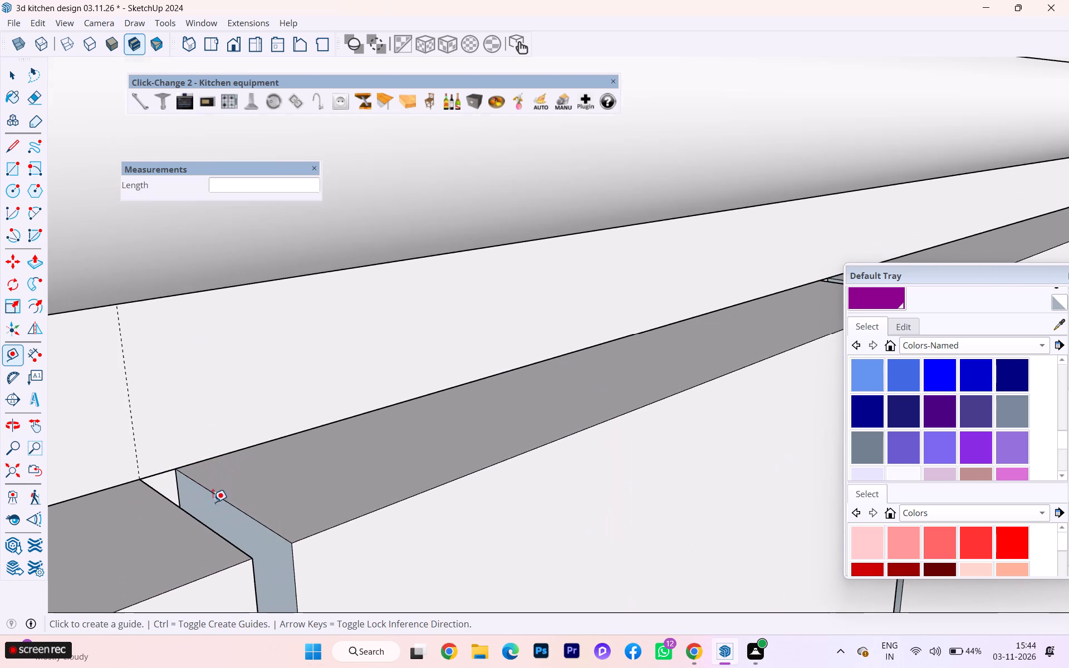
{"action": "left_click", "coordinate": [178, 492]}
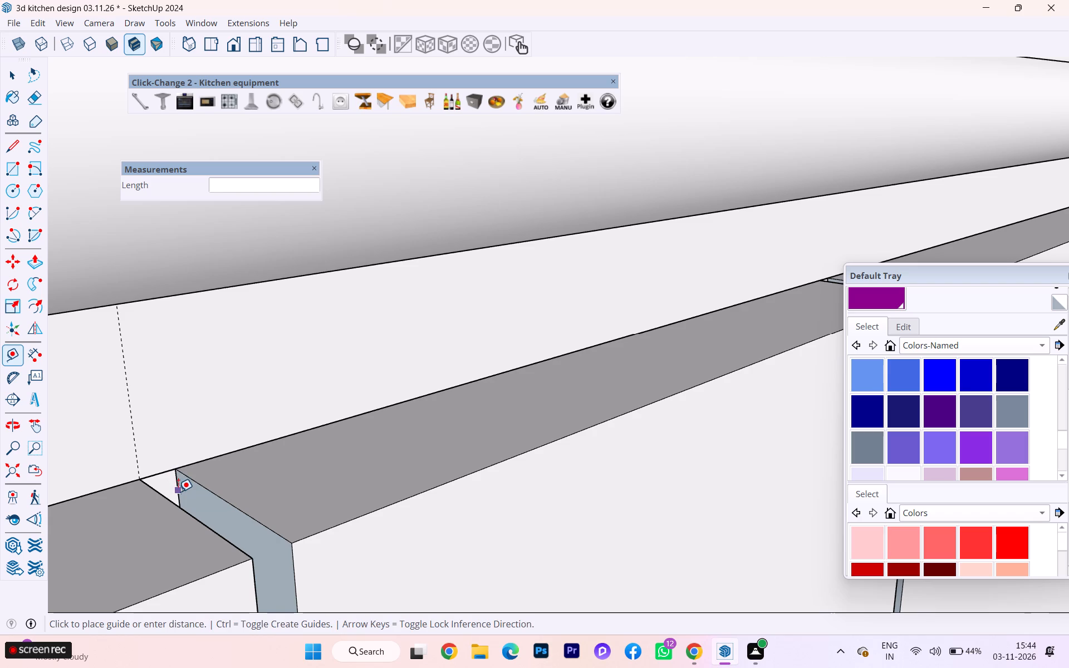
{"action": "left_click", "coordinate": [173, 469]}
Place a vertical guide on the third front's edge at the gap between the second and third base cabinet fronts.
{"action": "scroll", "coordinate": [206, 479], "scroll_direction": "down", "scroll_amount": 10}
{"action": "scroll", "coordinate": [207, 477], "scroll_direction": "up", "scroll_amount": 2}
{"action": "scroll", "coordinate": [207, 477], "scroll_direction": "down", "scroll_amount": 3}
{"action": "scroll", "coordinate": [207, 477], "scroll_direction": "up", "scroll_amount": 3}
{"action": "scroll", "coordinate": [207, 477], "scroll_direction": "down", "scroll_amount": 3}
{"action": "scroll", "coordinate": [207, 477], "scroll_direction": "up", "scroll_amount": 1}
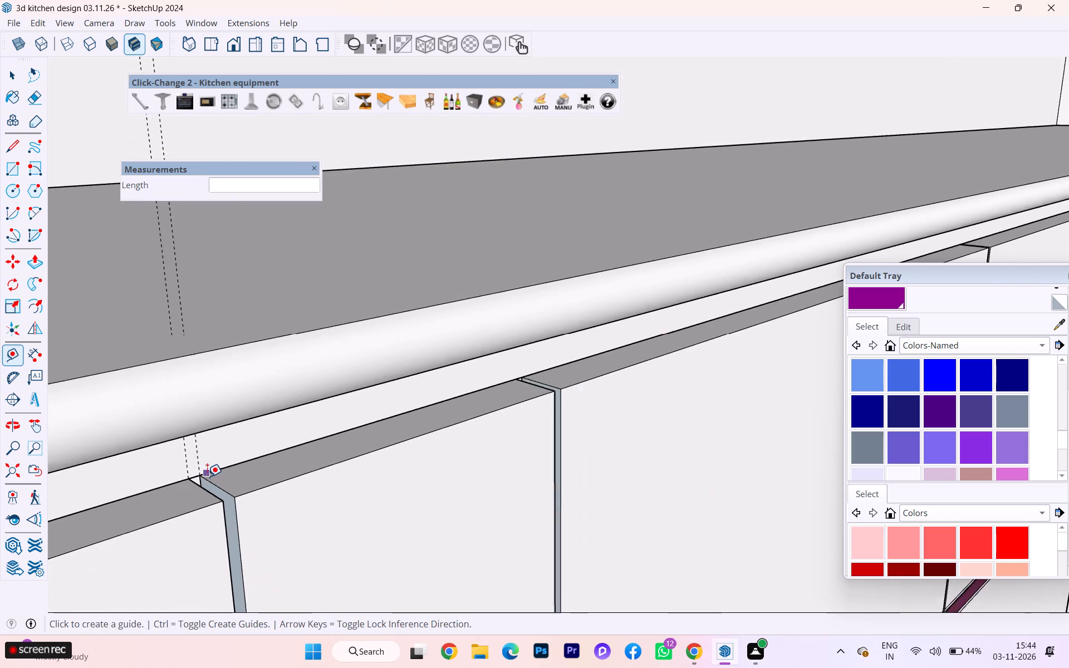
{"action": "scroll", "coordinate": [207, 477], "scroll_direction": "down", "scroll_amount": 4}
{"action": "scroll", "coordinate": [207, 477], "scroll_direction": "up", "scroll_amount": 1}
{"action": "scroll", "coordinate": [207, 477], "scroll_direction": "down", "scroll_amount": 4}
{"action": "scroll", "coordinate": [202, 485], "scroll_direction": "up", "scroll_amount": 1}
{"action": "scroll", "coordinate": [202, 485], "scroll_direction": "down", "scroll_amount": 6}
{"action": "scroll", "coordinate": [400, 449], "scroll_direction": "up", "scroll_amount": 2}
{"action": "scroll", "coordinate": [193, 477], "scroll_direction": "down", "scroll_amount": 3}
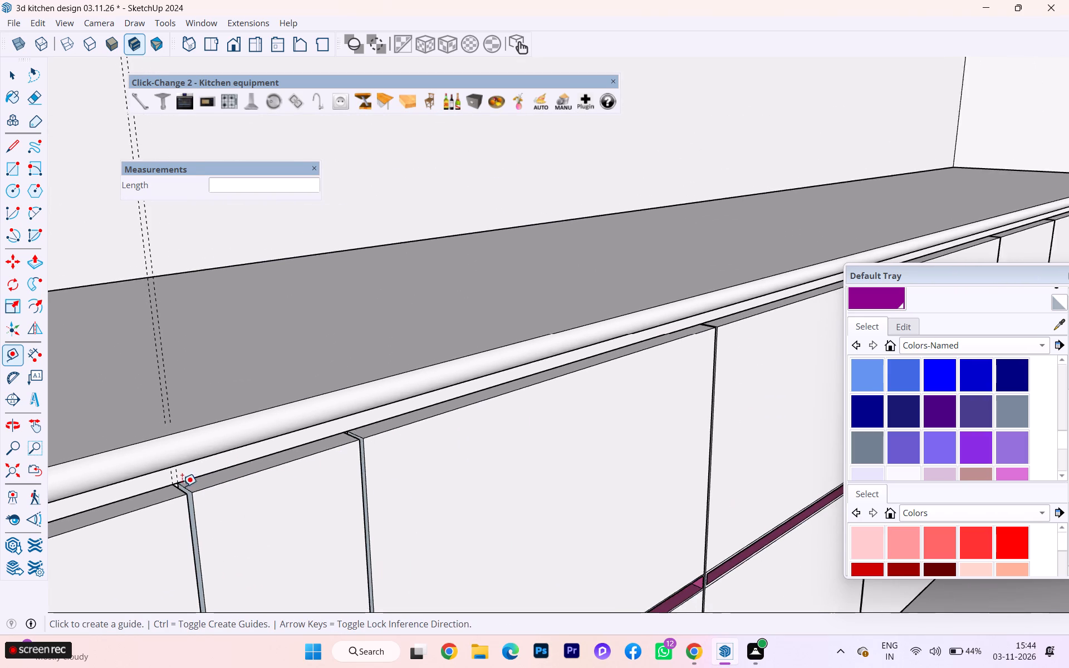
{"action": "scroll", "coordinate": [328, 471], "scroll_direction": "up", "scroll_amount": 3}
{"action": "scroll", "coordinate": [328, 471], "scroll_direction": "down", "scroll_amount": 2}
{"action": "scroll", "coordinate": [328, 471], "scroll_direction": "up", "scroll_amount": 5}
{"action": "scroll", "coordinate": [356, 431], "scroll_direction": "up", "scroll_amount": 1}
{"action": "scroll", "coordinate": [357, 428], "scroll_direction": "down", "scroll_amount": 2}
{"action": "scroll", "coordinate": [358, 428], "scroll_direction": "up", "scroll_amount": 6}
{"action": "scroll", "coordinate": [360, 426], "scroll_direction": "down", "scroll_amount": 1}
{"action": "scroll", "coordinate": [360, 426], "scroll_direction": "up", "scroll_amount": 1}
{"action": "scroll", "coordinate": [360, 426], "scroll_direction": "down", "scroll_amount": 1}
{"action": "scroll", "coordinate": [360, 426], "scroll_direction": "up", "scroll_amount": 5}
{"action": "scroll", "coordinate": [307, 428], "scroll_direction": "down", "scroll_amount": 1}
{"action": "scroll", "coordinate": [307, 428], "scroll_direction": "up", "scroll_amount": 1}
{"action": "scroll", "coordinate": [307, 428], "scroll_direction": "down", "scroll_amount": 3}
{"action": "scroll", "coordinate": [307, 428], "scroll_direction": "up", "scroll_amount": 1}
{"action": "scroll", "coordinate": [307, 428], "scroll_direction": "down", "scroll_amount": 1}
{"action": "scroll", "coordinate": [307, 428], "scroll_direction": "up", "scroll_amount": 4}
{"action": "scroll", "coordinate": [340, 438], "scroll_direction": "down", "scroll_amount": 1}
{"action": "scroll", "coordinate": [340, 438], "scroll_direction": "up", "scroll_amount": 1}
{"action": "scroll", "coordinate": [340, 438], "scroll_direction": "down", "scroll_amount": 1}
{"action": "scroll", "coordinate": [340, 438], "scroll_direction": "up", "scroll_amount": 1}
{"action": "scroll", "coordinate": [340, 438], "scroll_direction": "down", "scroll_amount": 1}
{"action": "scroll", "coordinate": [340, 438], "scroll_direction": "up", "scroll_amount": 3}
{"action": "scroll", "coordinate": [341, 438], "scroll_direction": "down", "scroll_amount": 3}
{"action": "scroll", "coordinate": [341, 439], "scroll_direction": "up", "scroll_amount": 1}
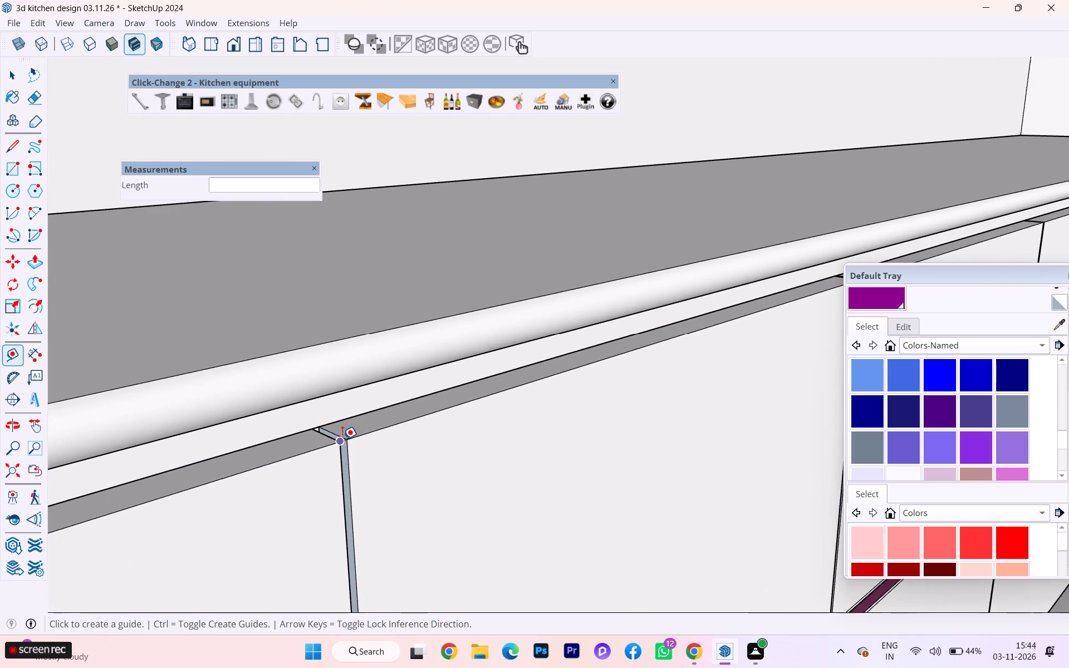
{"action": "middle_click_drag", "start_coordinate": [359, 448], "coordinate": [225, 484]}
{"action": "scroll", "coordinate": [313, 405], "scroll_direction": "up", "scroll_amount": 1}
{"action": "scroll", "coordinate": [313, 405], "scroll_direction": "down", "scroll_amount": 2}
{"action": "scroll", "coordinate": [313, 405], "scroll_direction": "up", "scroll_amount": 3}
{"action": "scroll", "coordinate": [313, 405], "scroll_direction": "down", "scroll_amount": 2}
{"action": "scroll", "coordinate": [313, 405], "scroll_direction": "up", "scroll_amount": 5}
{"action": "scroll", "coordinate": [332, 420], "scroll_direction": "down", "scroll_amount": 1}
{"action": "scroll", "coordinate": [332, 420], "scroll_direction": "up", "scroll_amount": 13}
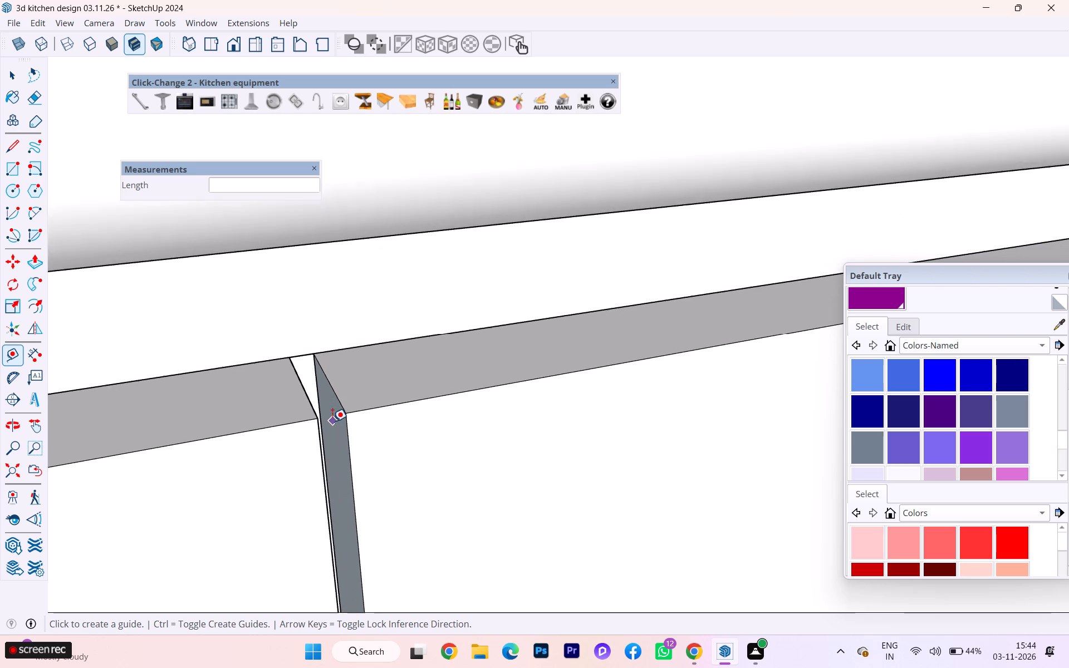
{"action": "left_click", "coordinate": [315, 391]}
{"action": "left_click", "coordinate": [311, 372]}
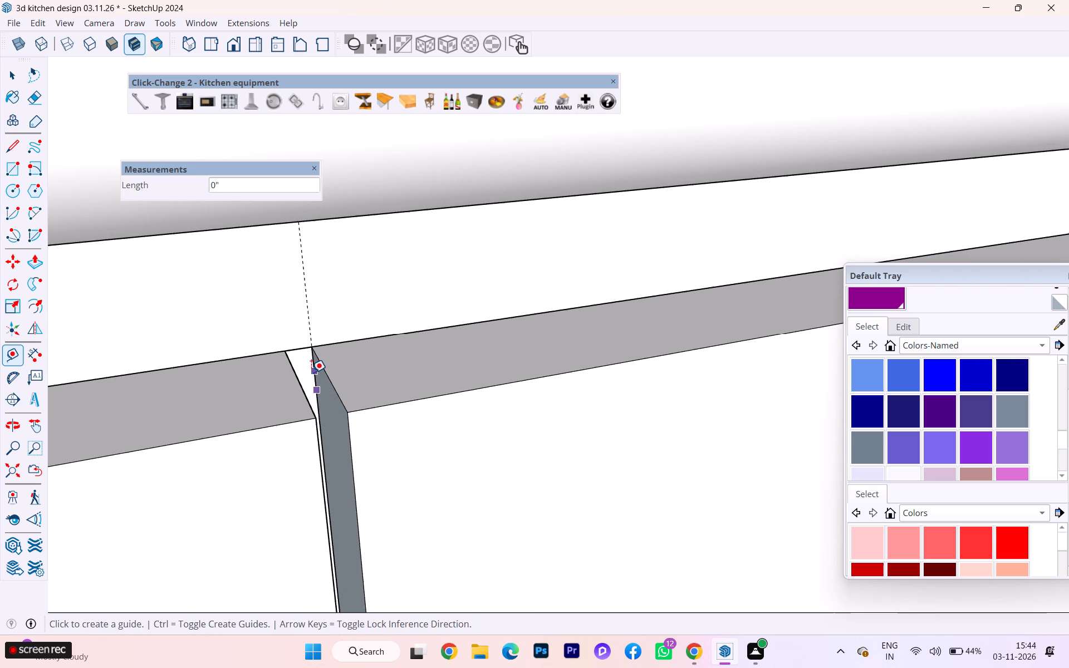
Place another vertical guide on the second front's edge of that same gap, marking both sides of it.
{"action": "scroll", "coordinate": [322, 431], "scroll_direction": "down", "scroll_amount": 1}
{"action": "middle_click_drag", "start_coordinate": [308, 444], "coordinate": [146, 454]}
{"action": "scroll", "coordinate": [388, 317], "scroll_direction": "up", "scroll_amount": 1}
{"action": "scroll", "coordinate": [388, 317], "scroll_direction": "down", "scroll_amount": 2}
{"action": "scroll", "coordinate": [388, 317], "scroll_direction": "up", "scroll_amount": 4}
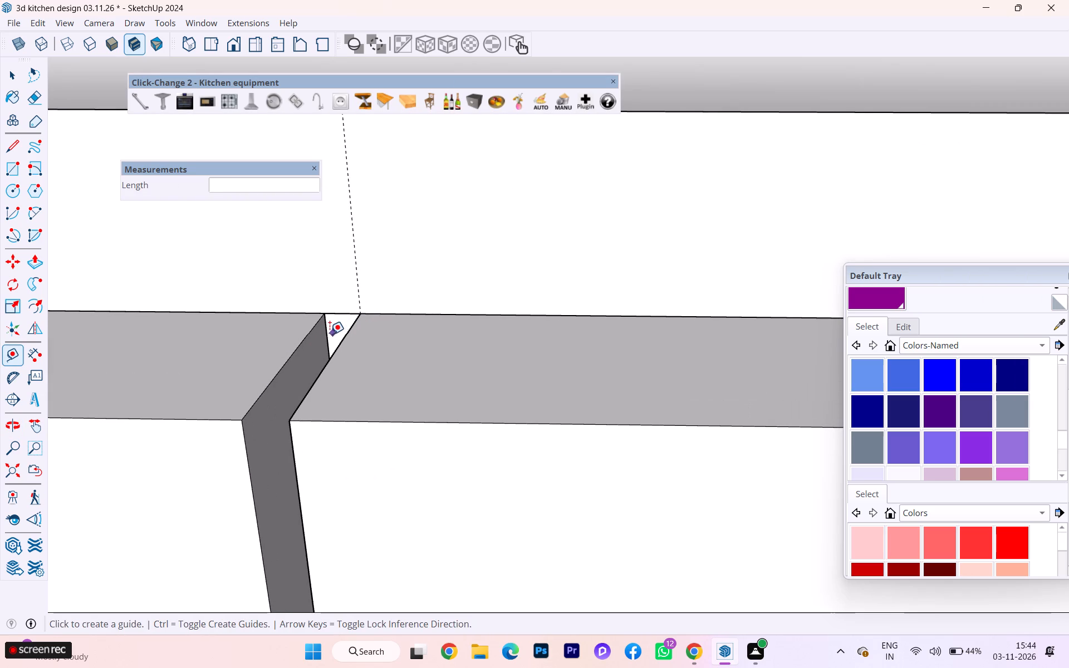
{"action": "left_click", "coordinate": [330, 334]}
{"action": "left_click", "coordinate": [326, 316]}
Examine how the two pairs of vertical guides line up with the base cabinet gaps and the wall cabinet's front panel.
{"action": "scroll", "coordinate": [459, 311], "scroll_direction": "down", "scroll_amount": 2}
{"action": "scroll", "coordinate": [509, 322], "scroll_direction": "up", "scroll_amount": 1}
{"action": "scroll", "coordinate": [517, 324], "scroll_direction": "down", "scroll_amount": 4}
{"action": "scroll", "coordinate": [639, 323], "scroll_direction": "down", "scroll_amount": 1}
{"action": "scroll", "coordinate": [639, 323], "scroll_direction": "up", "scroll_amount": 3}
{"action": "scroll", "coordinate": [639, 323], "scroll_direction": "down", "scroll_amount": 10}
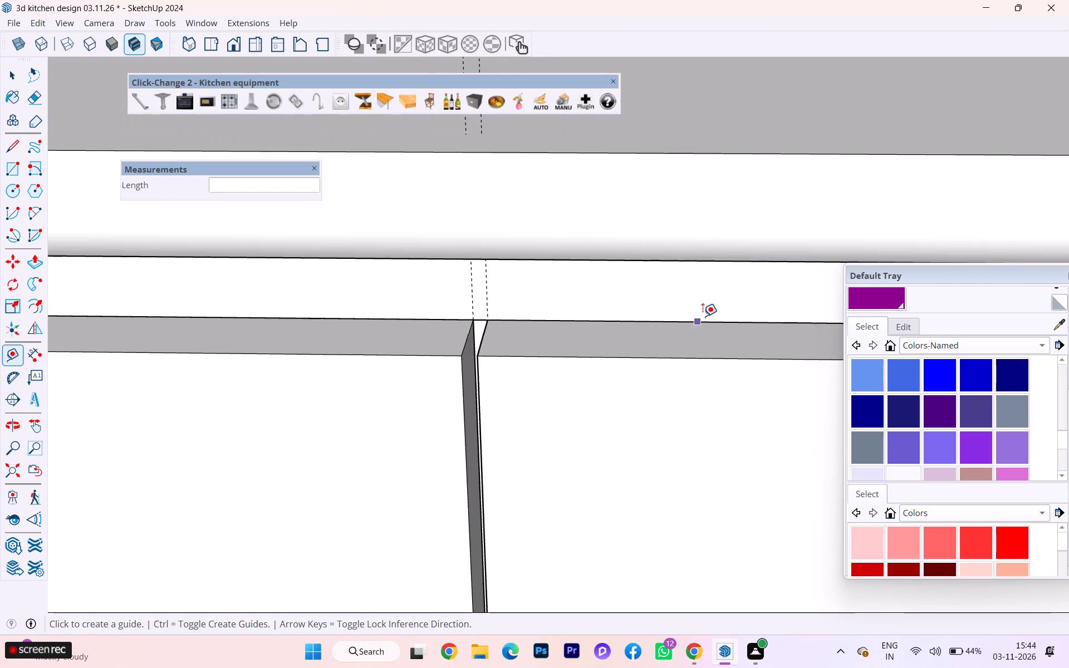
{"action": "scroll", "coordinate": [703, 316], "scroll_direction": "up", "scroll_amount": 2}
{"action": "scroll", "coordinate": [703, 316], "scroll_direction": "down", "scroll_amount": 6}
{"action": "scroll", "coordinate": [703, 316], "scroll_direction": "up", "scroll_amount": 1}
{"action": "scroll", "coordinate": [703, 316], "scroll_direction": "down", "scroll_amount": 1}
{"action": "scroll", "coordinate": [508, 341], "scroll_direction": "down", "scroll_amount": 1}
{"action": "scroll", "coordinate": [505, 341], "scroll_direction": "up", "scroll_amount": 2}
{"action": "scroll", "coordinate": [499, 343], "scroll_direction": "down", "scroll_amount": 1}
{"action": "scroll", "coordinate": [496, 343], "scroll_direction": "up", "scroll_amount": 3}
{"action": "scroll", "coordinate": [495, 344], "scroll_direction": "down", "scroll_amount": 4}
{"action": "scroll", "coordinate": [339, 366], "scroll_direction": "up", "scroll_amount": 1}
{"action": "scroll", "coordinate": [339, 366], "scroll_direction": "down", "scroll_amount": 1}
{"action": "scroll", "coordinate": [529, 339], "scroll_direction": "down", "scroll_amount": 2}
{"action": "scroll", "coordinate": [547, 340], "scroll_direction": "up", "scroll_amount": 4}
{"action": "scroll", "coordinate": [548, 340], "scroll_direction": "down", "scroll_amount": 5}
{"action": "scroll", "coordinate": [564, 341], "scroll_direction": "up", "scroll_amount": 1}
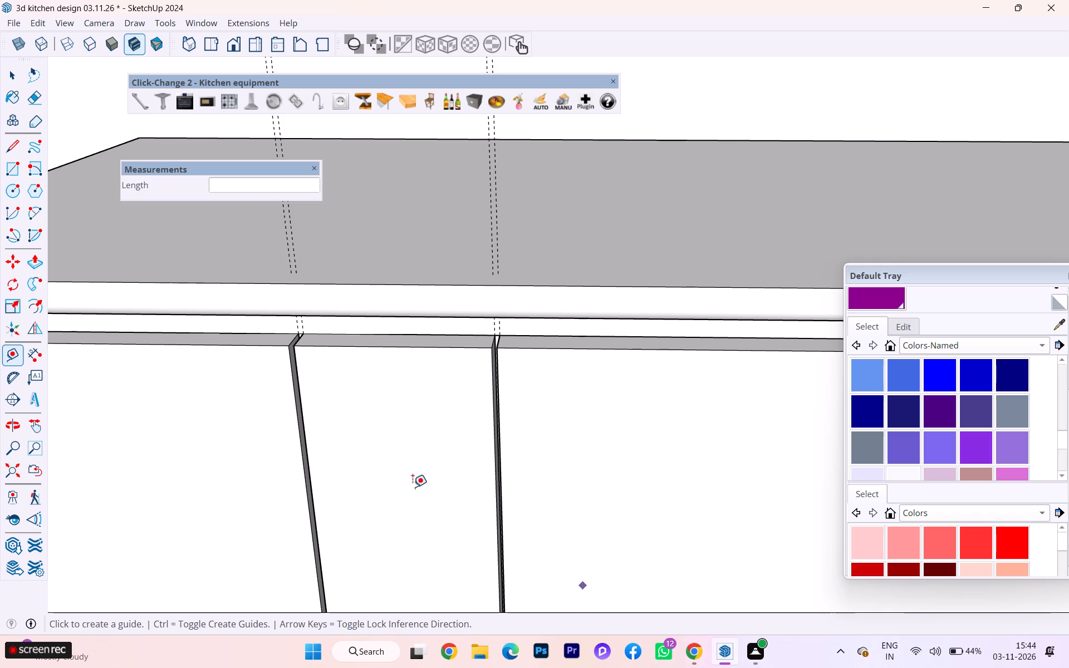
{"action": "scroll", "coordinate": [409, 414], "scroll_direction": "down", "scroll_amount": 2}
{"action": "scroll", "coordinate": [470, 403], "scroll_direction": "up", "scroll_amount": 3}
{"action": "scroll", "coordinate": [496, 402], "scroll_direction": "down", "scroll_amount": 2}
{"action": "scroll", "coordinate": [570, 400], "scroll_direction": "up", "scroll_amount": 4}
{"action": "scroll", "coordinate": [760, 382], "scroll_direction": "down", "scroll_amount": 5}
{"action": "scroll", "coordinate": [763, 382], "scroll_direction": "up", "scroll_amount": 1}
{"action": "scroll", "coordinate": [538, 420], "scroll_direction": "down", "scroll_amount": 2}
{"action": "middle_click_drag", "start_coordinate": [370, 426], "coordinate": [403, 424]}
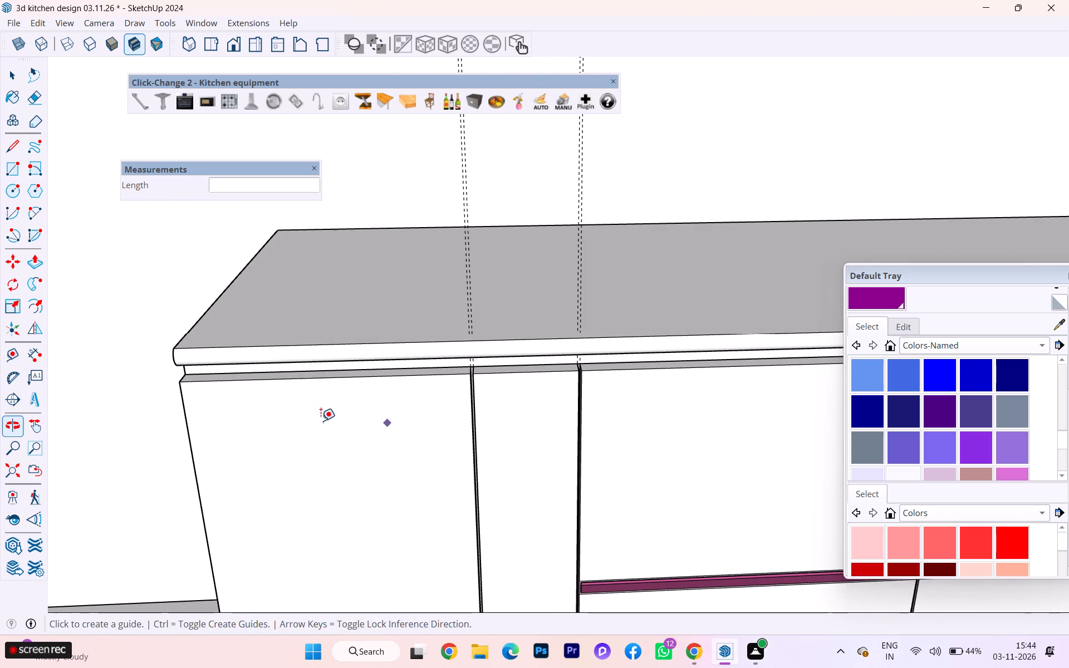
{"action": "scroll", "coordinate": [259, 417], "scroll_direction": "down", "scroll_amount": 7}
{"action": "scroll", "coordinate": [180, 417], "scroll_direction": "down", "scroll_amount": 10}
{"action": "scroll", "coordinate": [180, 417], "scroll_direction": "up", "scroll_amount": 1}
{"action": "scroll", "coordinate": [180, 417], "scroll_direction": "down", "scroll_amount": 1}
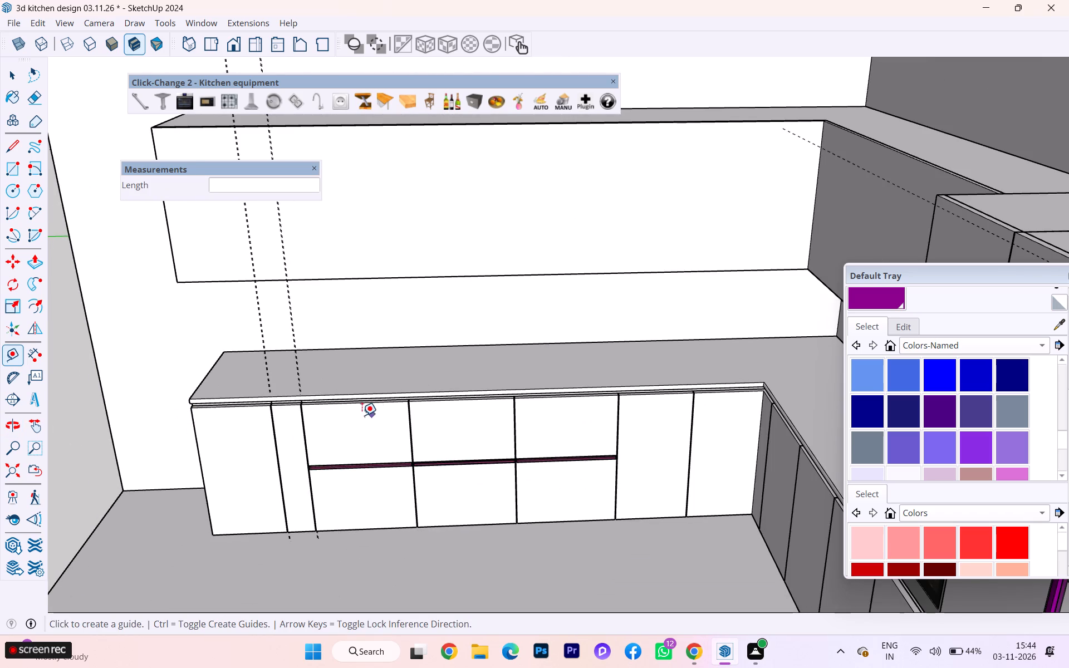
Place a vertical Tape Measure guide on the third front's edge at the gap between the third and fourth base cabinet fronts.
{"action": "scroll", "coordinate": [355, 416], "scroll_direction": "down", "scroll_amount": 5}
{"action": "scroll", "coordinate": [381, 390], "scroll_direction": "up", "scroll_amount": 1}
{"action": "scroll", "coordinate": [381, 390], "scroll_direction": "down", "scroll_amount": 1}
{"action": "scroll", "coordinate": [381, 390], "scroll_direction": "up", "scroll_amount": 11}
{"action": "scroll", "coordinate": [390, 404], "scroll_direction": "down", "scroll_amount": 1}
{"action": "scroll", "coordinate": [390, 404], "scroll_direction": "up", "scroll_amount": 3}
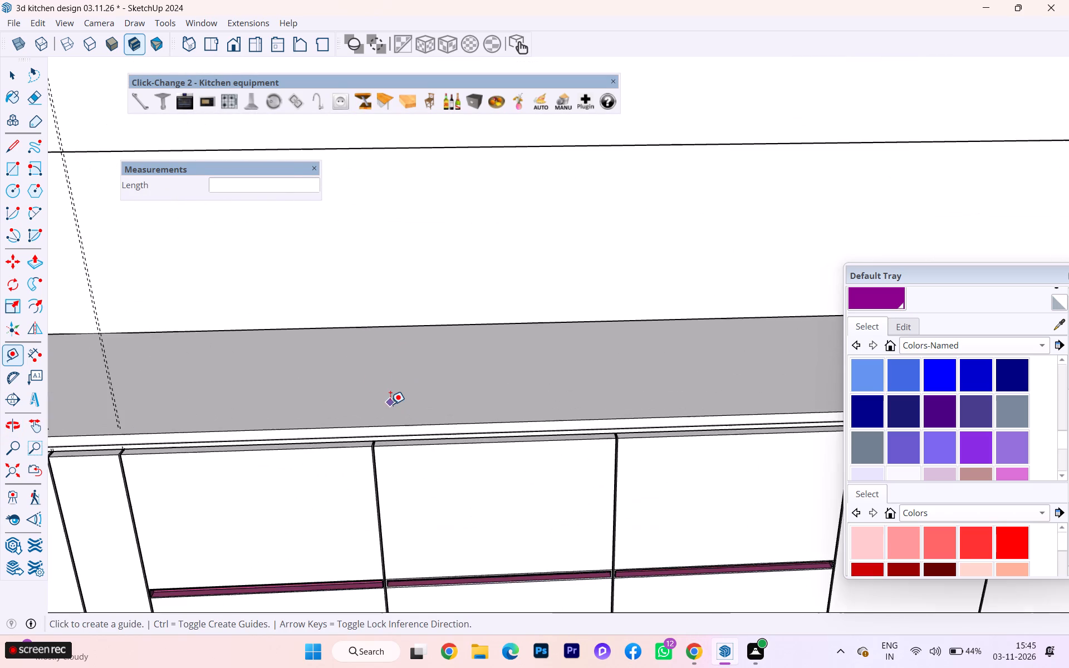
{"action": "scroll", "coordinate": [390, 436], "scroll_direction": "up", "scroll_amount": 4}
{"action": "scroll", "coordinate": [390, 436], "scroll_direction": "down", "scroll_amount": 1}
{"action": "scroll", "coordinate": [390, 436], "scroll_direction": "up", "scroll_amount": 3}
{"action": "scroll", "coordinate": [390, 436], "scroll_direction": "down", "scroll_amount": 2}
{"action": "scroll", "coordinate": [390, 436], "scroll_direction": "up", "scroll_amount": 7}
{"action": "scroll", "coordinate": [366, 459], "scroll_direction": "down", "scroll_amount": 4}
{"action": "scroll", "coordinate": [366, 459], "scroll_direction": "up", "scroll_amount": 19}
{"action": "scroll", "coordinate": [377, 440], "scroll_direction": "down", "scroll_amount": 2}
{"action": "scroll", "coordinate": [377, 439], "scroll_direction": "up", "scroll_amount": 8}
{"action": "scroll", "coordinate": [380, 430], "scroll_direction": "down", "scroll_amount": 3}
{"action": "scroll", "coordinate": [380, 430], "scroll_direction": "up", "scroll_amount": 3}
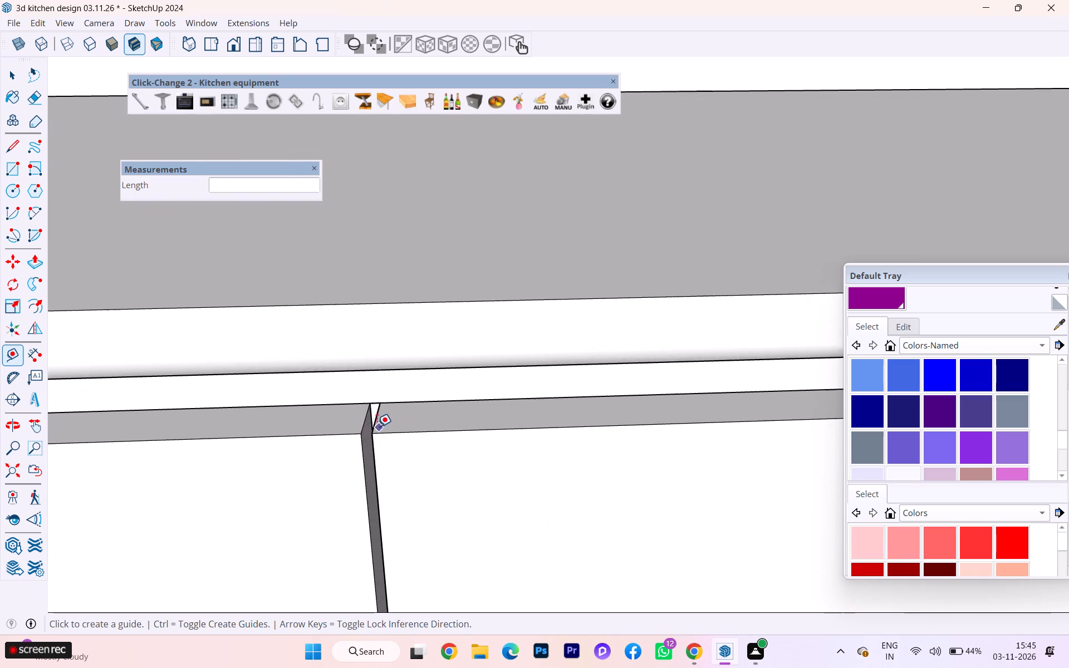
{"action": "scroll", "coordinate": [377, 426], "scroll_direction": "up", "scroll_amount": 5}
{"action": "scroll", "coordinate": [368, 417], "scroll_direction": "down", "scroll_amount": 3}
{"action": "scroll", "coordinate": [368, 417], "scroll_direction": "up", "scroll_amount": 7}
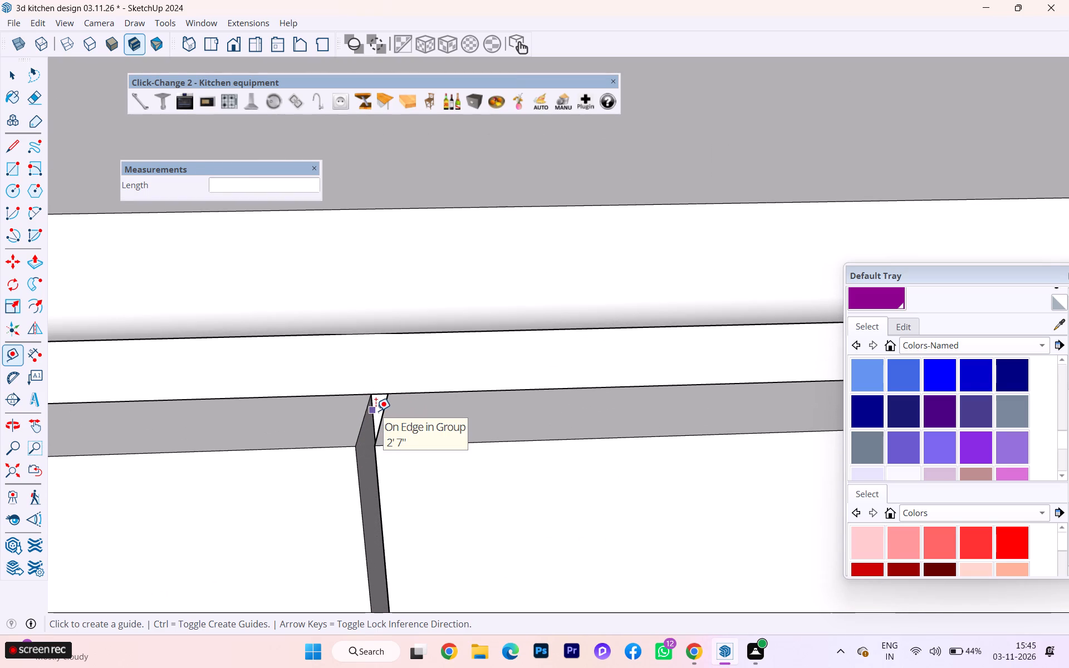
{"action": "left_click", "coordinate": [376, 411]}
{"action": "left_click", "coordinate": [371, 394]}
Place another vertical guide on the fourth front's edge of that same gap, marking its other side.
{"action": "middle_click_drag", "start_coordinate": [375, 417], "coordinate": [575, 397]}
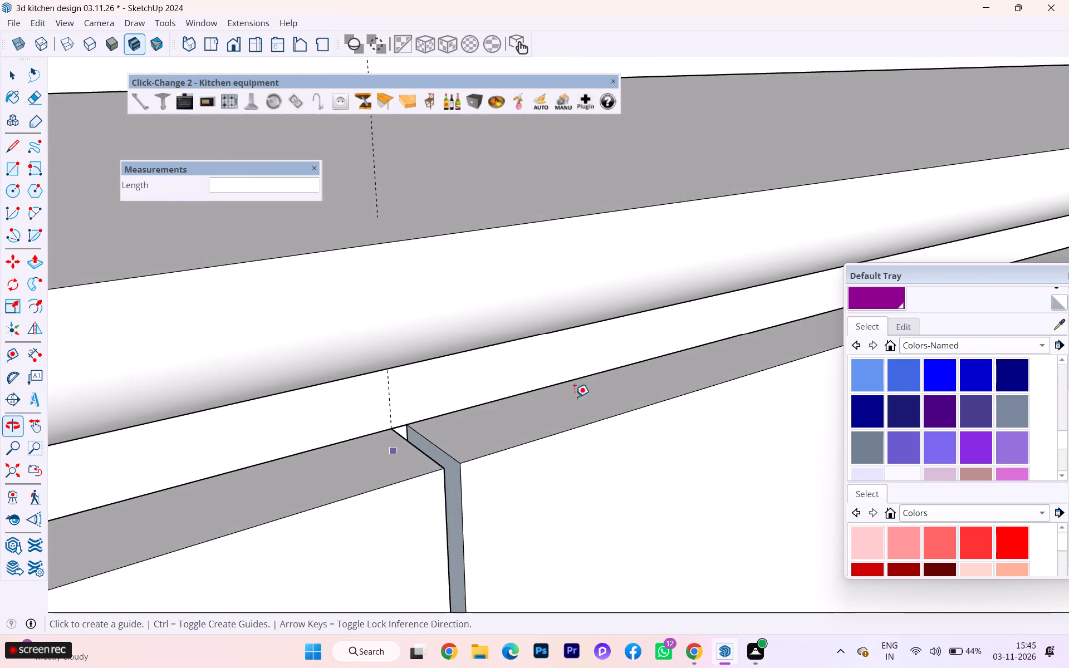
{"action": "scroll", "coordinate": [411, 443], "scroll_direction": "up", "scroll_amount": 3}
{"action": "scroll", "coordinate": [411, 443], "scroll_direction": "down", "scroll_amount": 1}
{"action": "scroll", "coordinate": [411, 443], "scroll_direction": "up", "scroll_amount": 9}
{"action": "scroll", "coordinate": [416, 438], "scroll_direction": "down", "scroll_amount": 4}
{"action": "scroll", "coordinate": [416, 438], "scroll_direction": "up", "scroll_amount": 2}
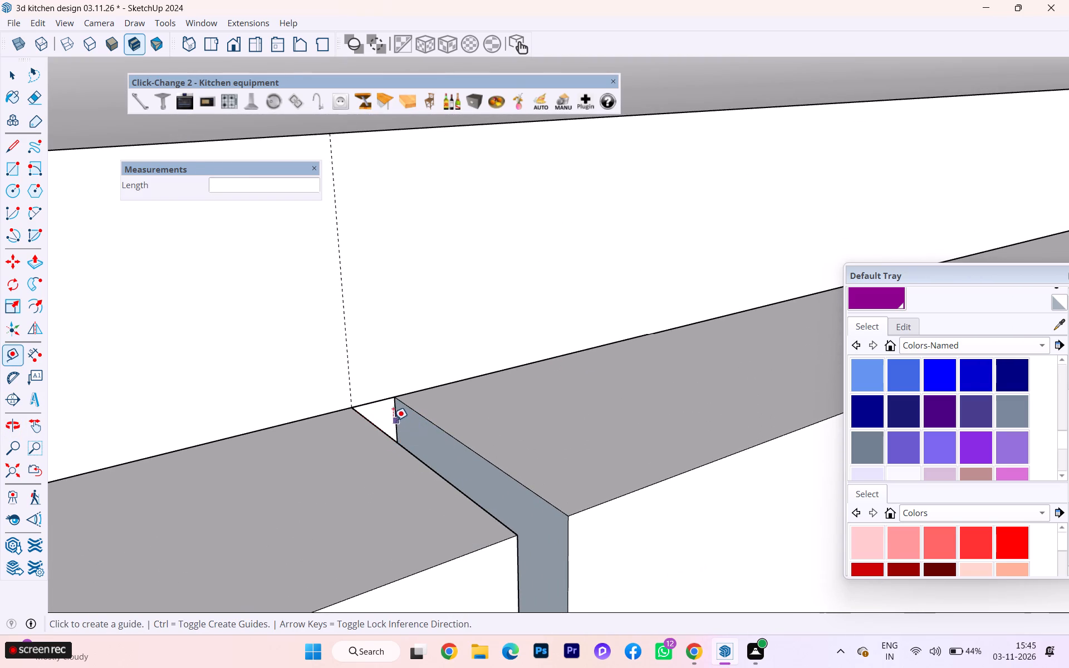
{"action": "left_click", "coordinate": [397, 417]}
{"action": "left_click", "coordinate": [393, 402]}
{"action": "scroll", "coordinate": [362, 414], "scroll_direction": "down", "scroll_amount": 7}
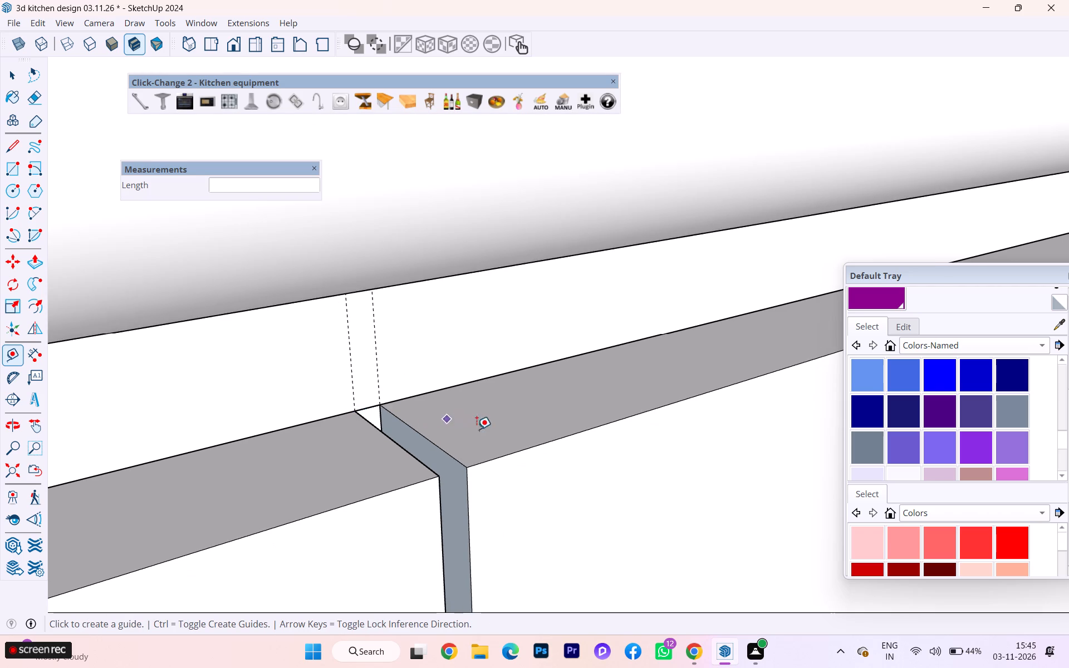
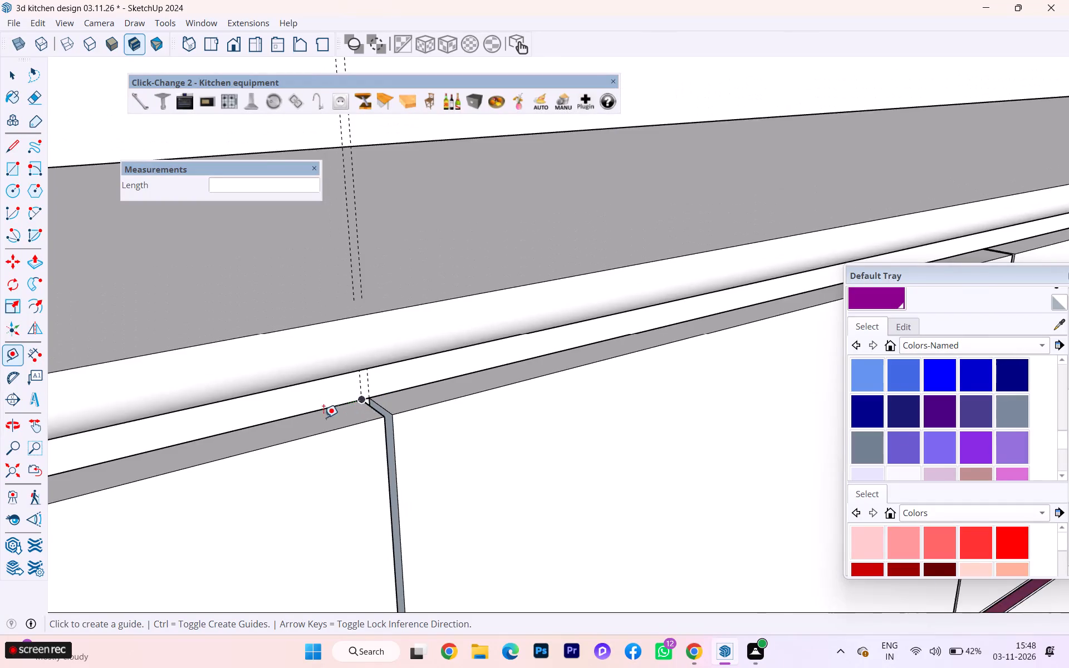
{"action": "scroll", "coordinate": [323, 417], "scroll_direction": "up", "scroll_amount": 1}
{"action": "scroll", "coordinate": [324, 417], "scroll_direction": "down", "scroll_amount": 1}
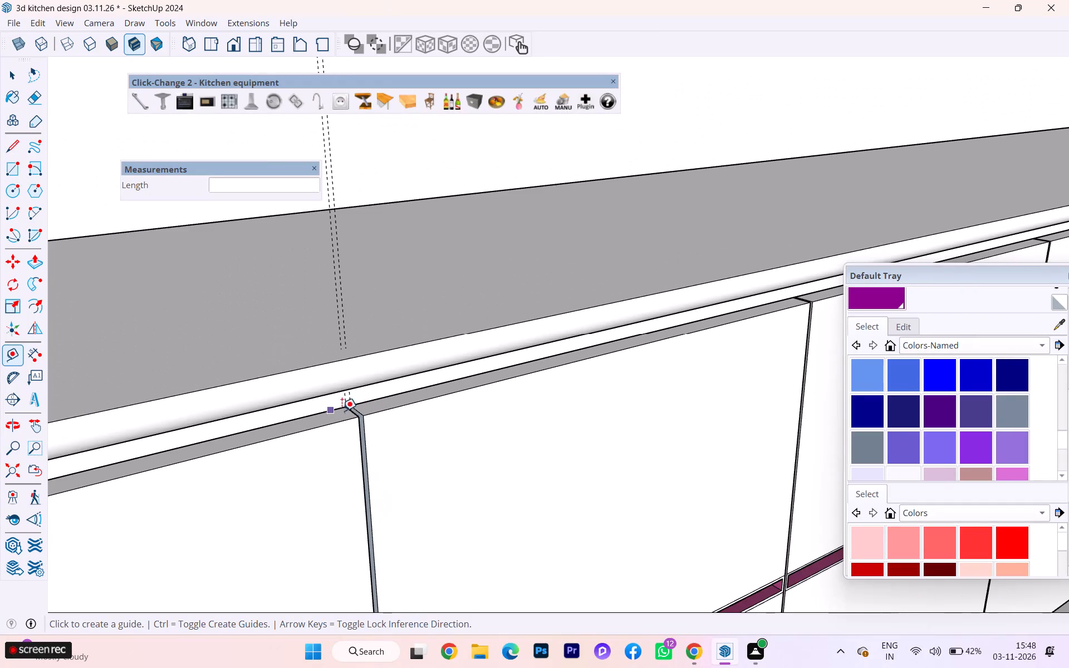
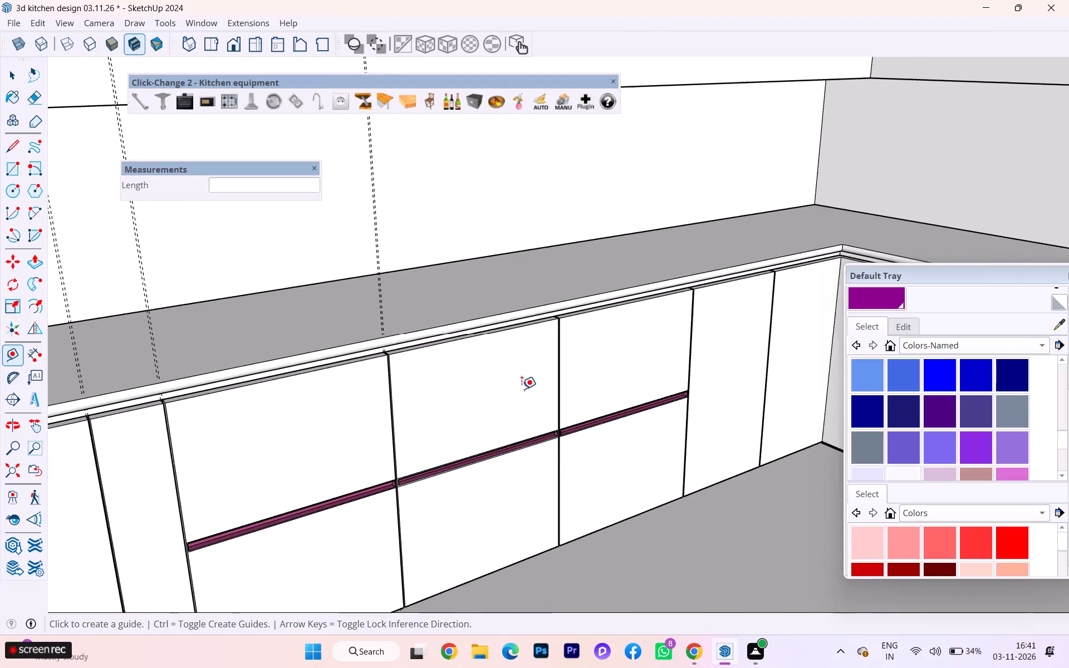
Examine the paired vertical guides where they cross the wall cabinet's front panel and meet the base cabinet gaps.
{"action": "scroll", "coordinate": [469, 369], "scroll_direction": "down", "scroll_amount": 1}
{"action": "scroll", "coordinate": [469, 369], "scroll_direction": "up", "scroll_amount": 2}
{"action": "scroll", "coordinate": [469, 369], "scroll_direction": "down", "scroll_amount": 3}
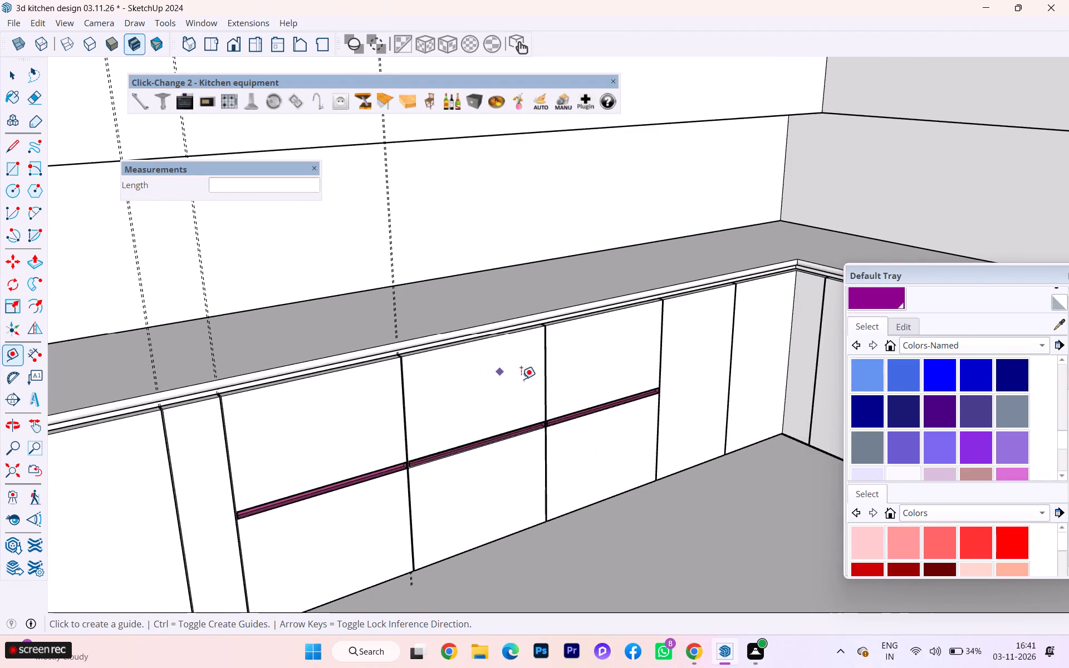
{"action": "scroll", "coordinate": [521, 379], "scroll_direction": "down", "scroll_amount": 2}
{"action": "middle_click_drag", "start_coordinate": [462, 391], "coordinate": [449, 433]}
{"action": "scroll", "coordinate": [432, 456], "scroll_direction": "down", "scroll_amount": 5}
{"action": "scroll", "coordinate": [268, 200], "scroll_direction": "down", "scroll_amount": 1}
{"action": "scroll", "coordinate": [276, 217], "scroll_direction": "up", "scroll_amount": 4}
{"action": "scroll", "coordinate": [276, 217], "scroll_direction": "down", "scroll_amount": 1}
{"action": "scroll", "coordinate": [276, 217], "scroll_direction": "up", "scroll_amount": 7}
{"action": "scroll", "coordinate": [278, 229], "scroll_direction": "down", "scroll_amount": 1}
{"action": "scroll", "coordinate": [278, 229], "scroll_direction": "up", "scroll_amount": 1}
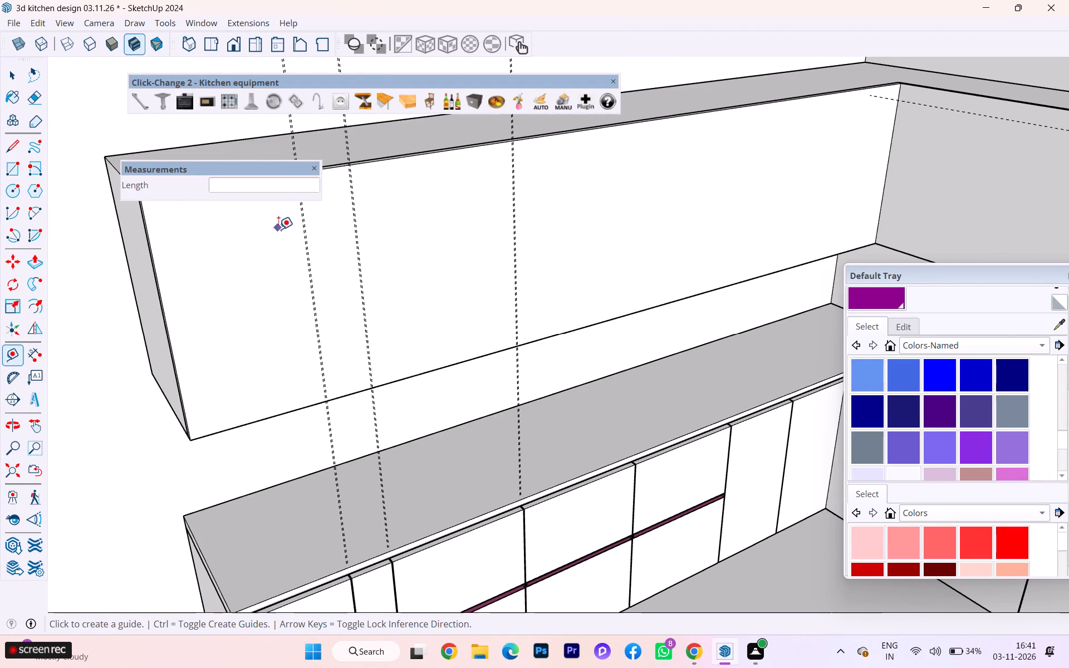
{"action": "scroll", "coordinate": [360, 373], "scroll_direction": "up", "scroll_amount": 5}
{"action": "scroll", "coordinate": [352, 380], "scroll_direction": "down", "scroll_amount": 1}
{"action": "scroll", "coordinate": [351, 382], "scroll_direction": "up", "scroll_amount": 2}
{"action": "scroll", "coordinate": [349, 389], "scroll_direction": "down", "scroll_amount": 4}
{"action": "scroll", "coordinate": [348, 393], "scroll_direction": "up", "scroll_amount": 2}
{"action": "scroll", "coordinate": [348, 393], "scroll_direction": "down", "scroll_amount": 1}
{"action": "middle_click_drag", "start_coordinate": [374, 407], "coordinate": [601, 448]}
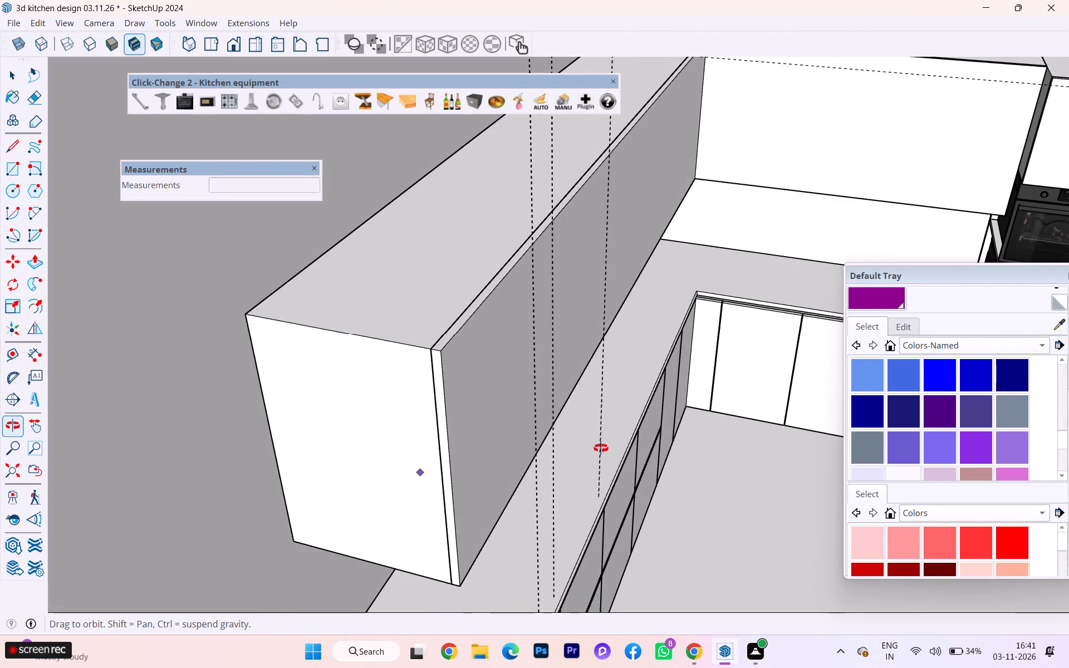
{"action": "middle_click_drag", "start_coordinate": [601, 448], "coordinate": [321, 472]}
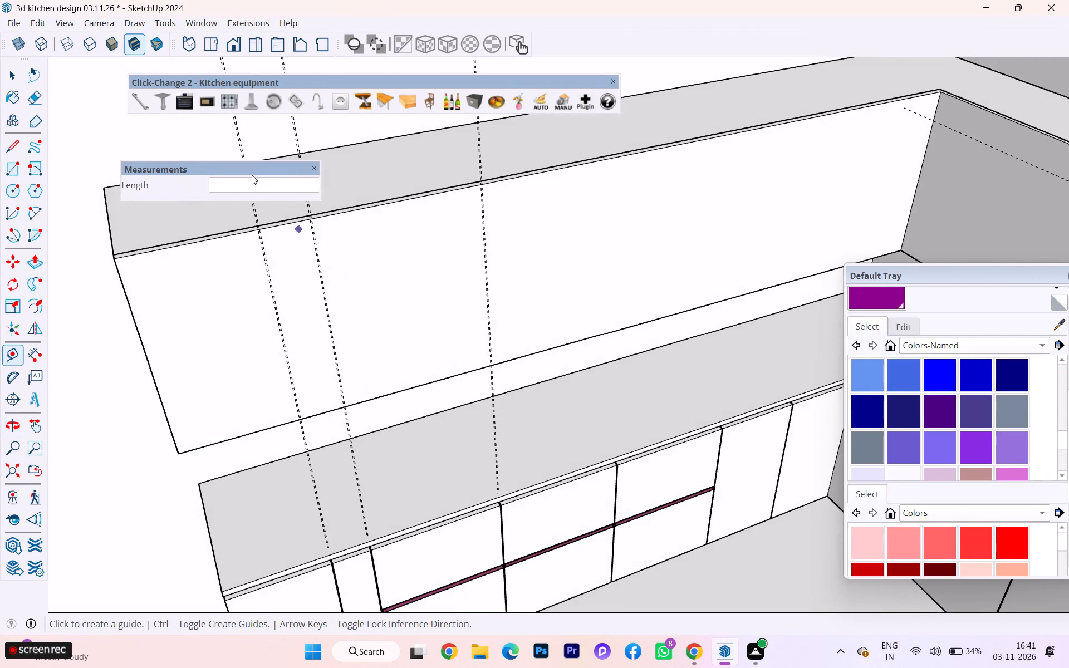
{"action": "scroll", "coordinate": [227, 199], "scroll_direction": "up", "scroll_amount": 17}
{"action": "scroll", "coordinate": [251, 232], "scroll_direction": "down", "scroll_amount": 1}
{"action": "scroll", "coordinate": [251, 232], "scroll_direction": "up", "scroll_amount": 2}
{"action": "scroll", "coordinate": [301, 262], "scroll_direction": "down", "scroll_amount": 2}
{"action": "scroll", "coordinate": [301, 262], "scroll_direction": "up", "scroll_amount": 1}
{"action": "scroll", "coordinate": [303, 263], "scroll_direction": "down", "scroll_amount": 1}
{"action": "scroll", "coordinate": [307, 263], "scroll_direction": "up", "scroll_amount": 4}
{"action": "scroll", "coordinate": [308, 263], "scroll_direction": "down", "scroll_amount": 1}
{"action": "middle_click_drag", "start_coordinate": [323, 269], "coordinate": [491, 312]}
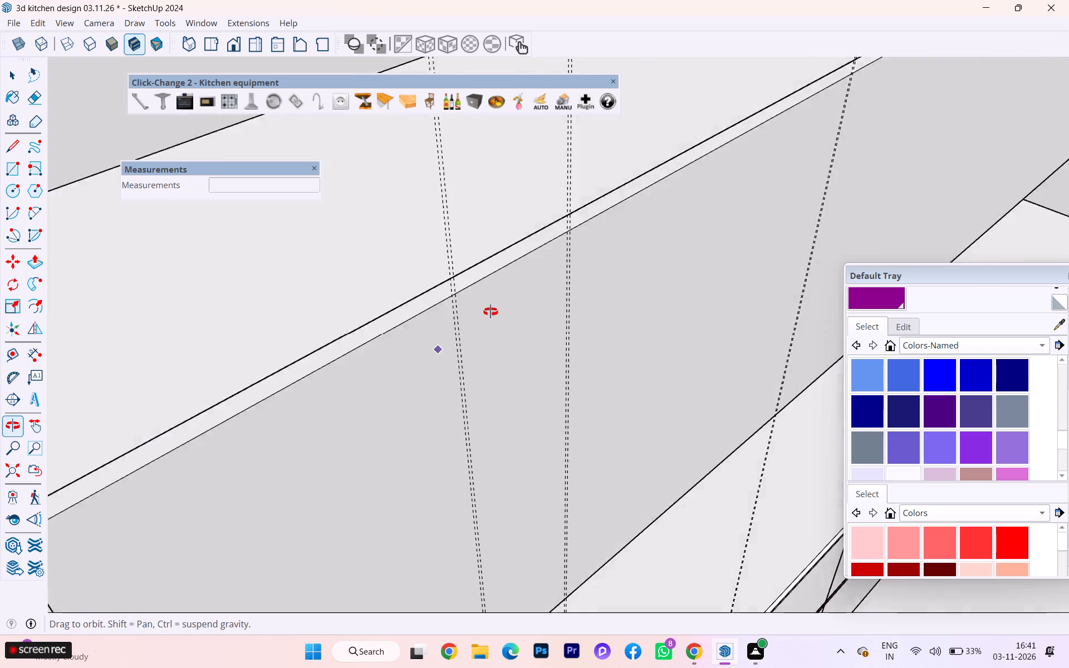
{"action": "middle_click_drag", "start_coordinate": [491, 312], "coordinate": [365, 259]}
{"action": "scroll", "coordinate": [372, 250], "scroll_direction": "down", "scroll_amount": 4}
{"action": "scroll", "coordinate": [372, 250], "scroll_direction": "up", "scroll_amount": 1}
{"action": "scroll", "coordinate": [372, 250], "scroll_direction": "down", "scroll_amount": 2}
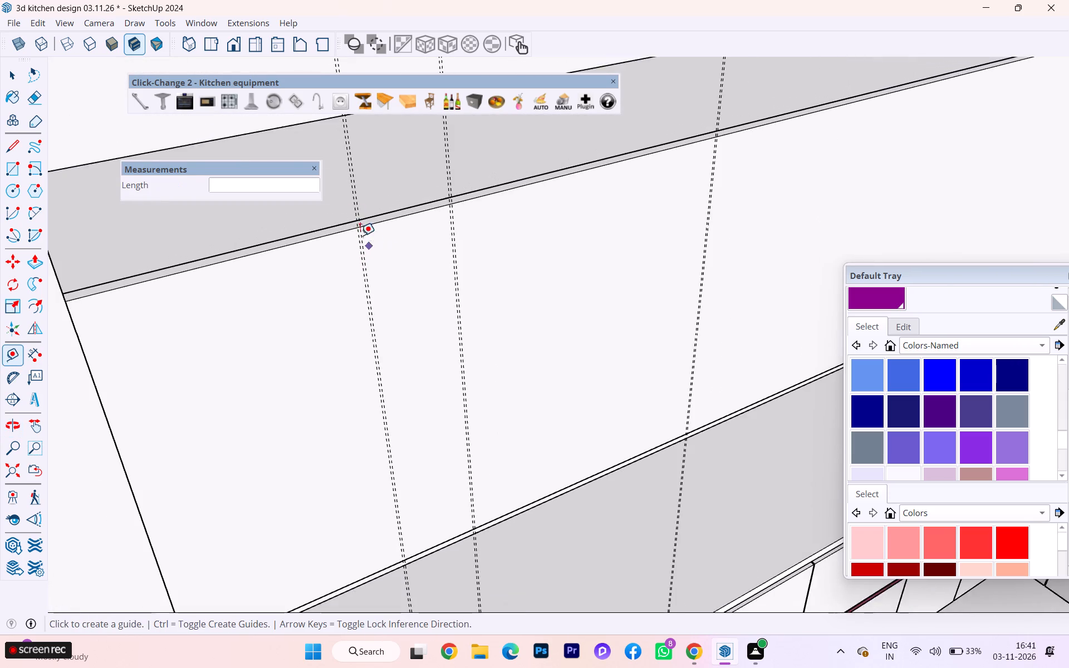
{"action": "scroll", "coordinate": [360, 235], "scroll_direction": "down", "scroll_amount": 6}
{"action": "scroll", "coordinate": [290, 244], "scroll_direction": "up", "scroll_amount": 6}
{"action": "scroll", "coordinate": [289, 244], "scroll_direction": "down", "scroll_amount": 4}
{"action": "scroll", "coordinate": [289, 244], "scroll_direction": "up", "scroll_amount": 1}
{"action": "scroll", "coordinate": [288, 244], "scroll_direction": "down", "scroll_amount": 3}
{"action": "scroll", "coordinate": [287, 244], "scroll_direction": "up", "scroll_amount": 1}
{"action": "scroll", "coordinate": [287, 244], "scroll_direction": "down", "scroll_amount": 2}
{"action": "scroll", "coordinate": [276, 261], "scroll_direction": "up", "scroll_amount": 4}
{"action": "scroll", "coordinate": [275, 261], "scroll_direction": "down", "scroll_amount": 10}
{"action": "middle_click_drag", "start_coordinate": [263, 277], "coordinate": [325, 290]}
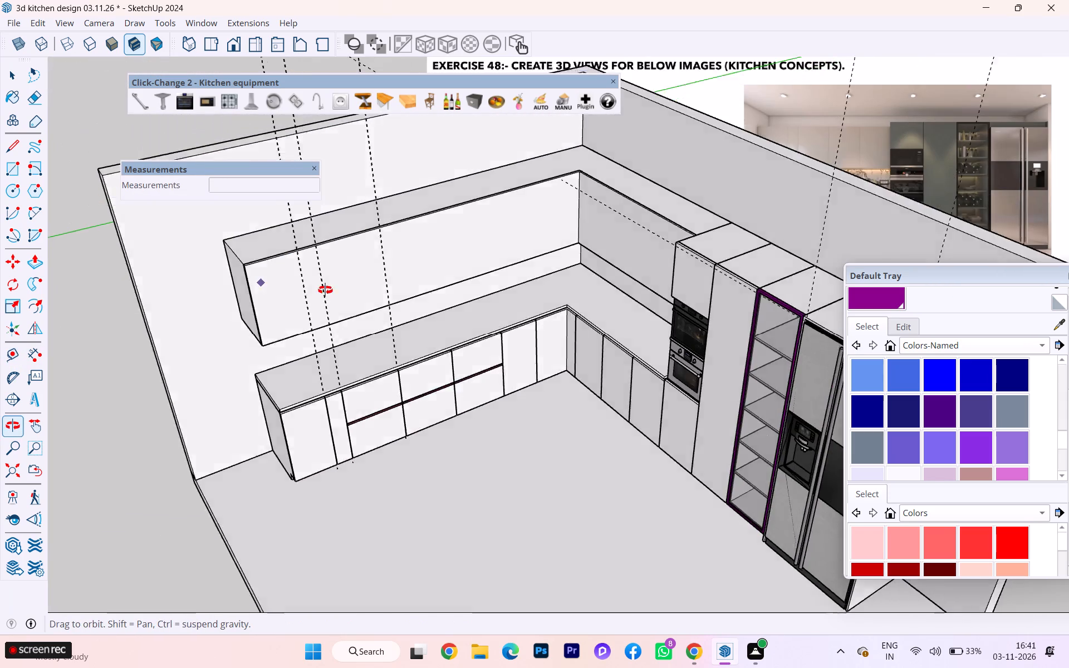
{"action": "middle_click_drag", "start_coordinate": [325, 290], "coordinate": [436, 288]}
{"action": "scroll", "coordinate": [292, 412], "scroll_direction": "down", "scroll_amount": 1}
{"action": "scroll", "coordinate": [292, 412], "scroll_direction": "up", "scroll_amount": 6}
{"action": "scroll", "coordinate": [292, 412], "scroll_direction": "down", "scroll_amount": 3}
{"action": "scroll", "coordinate": [292, 412], "scroll_direction": "up", "scroll_amount": 1}
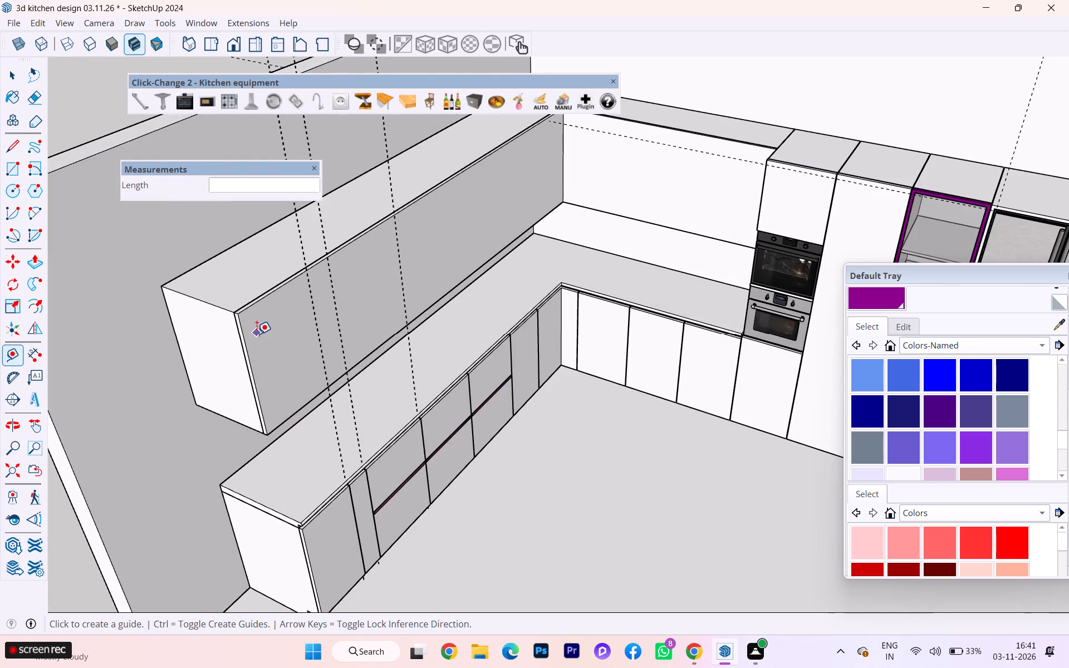
{"action": "scroll", "coordinate": [257, 334], "scroll_direction": "up", "scroll_amount": 4}
{"action": "scroll", "coordinate": [456, 367], "scroll_direction": "up", "scroll_amount": 2}
{"action": "scroll", "coordinate": [458, 365], "scroll_direction": "down", "scroll_amount": 2}
{"action": "scroll", "coordinate": [458, 365], "scroll_direction": "up", "scroll_amount": 3}
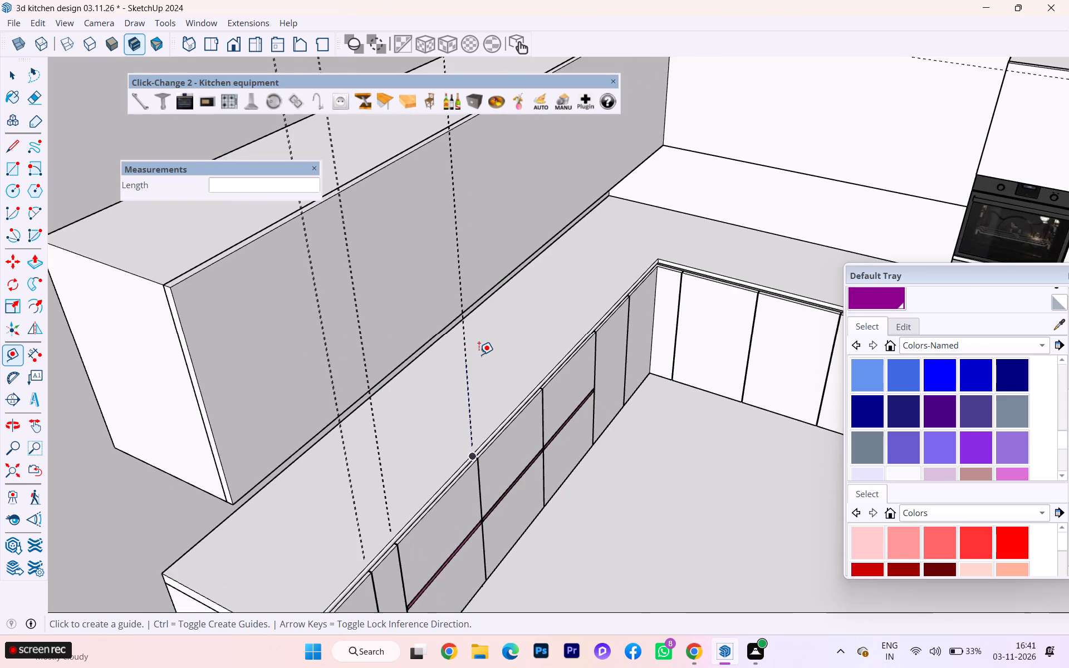
{"action": "scroll", "coordinate": [489, 347], "scroll_direction": "down", "scroll_amount": 2}
{"action": "middle_click_drag", "start_coordinate": [482, 347], "coordinate": [377, 374]}
{"action": "scroll", "coordinate": [347, 366], "scroll_direction": "down", "scroll_amount": 1}
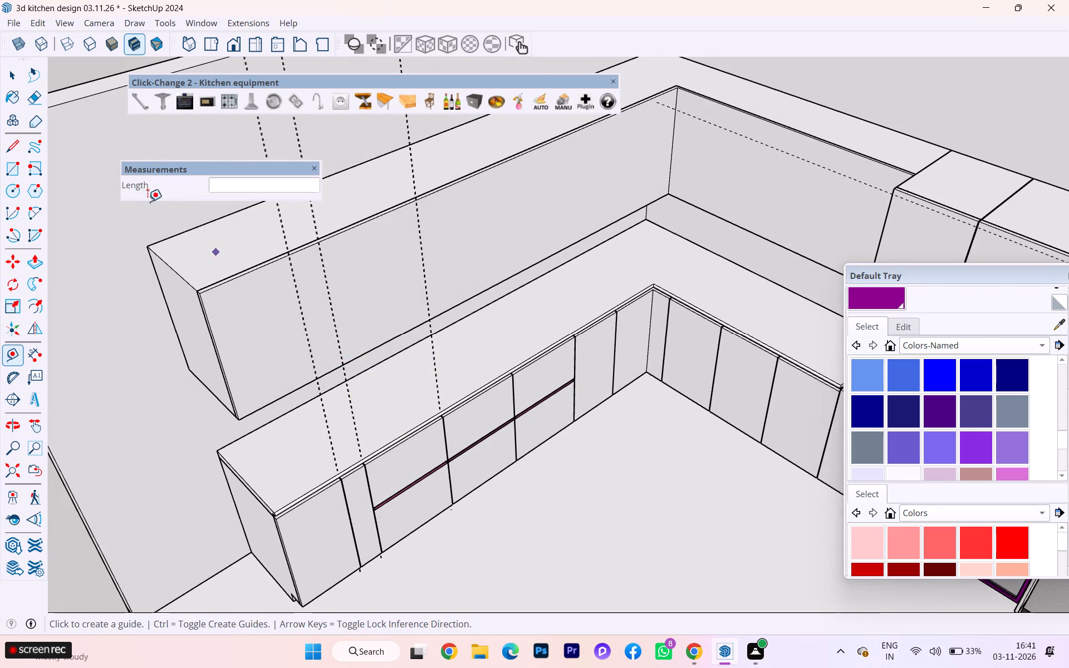
Open the wall cabinet's L-shaped front panel group for editing.
{"action": "left_click", "coordinate": [10, 77]}
{"action": "double_click", "coordinate": [279, 331]}
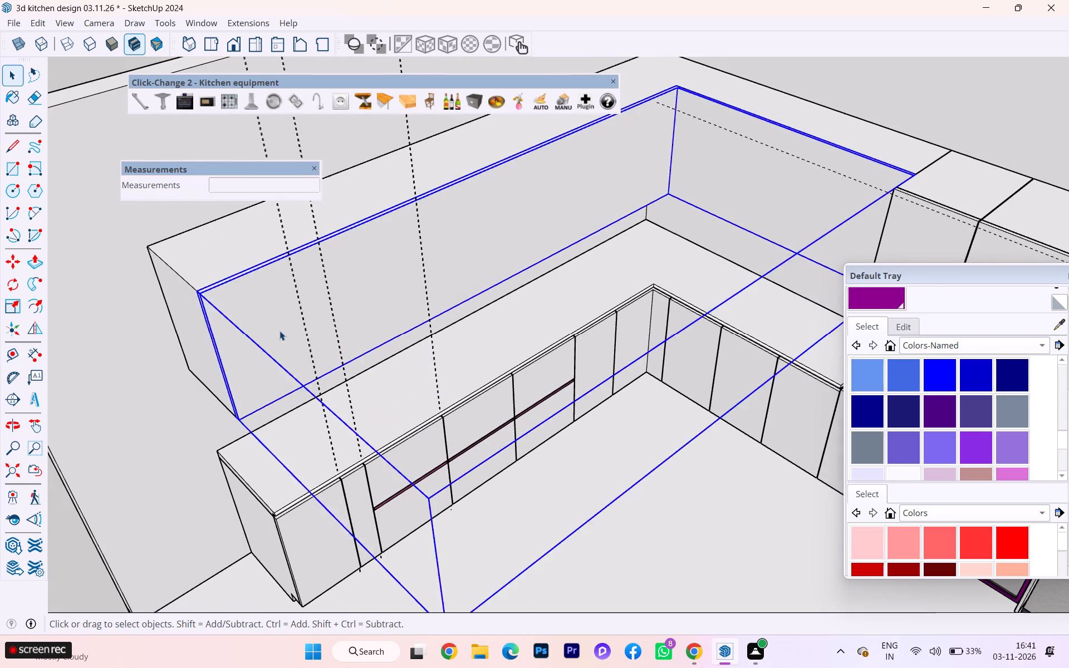
{"action": "left_click", "coordinate": [213, 451]}
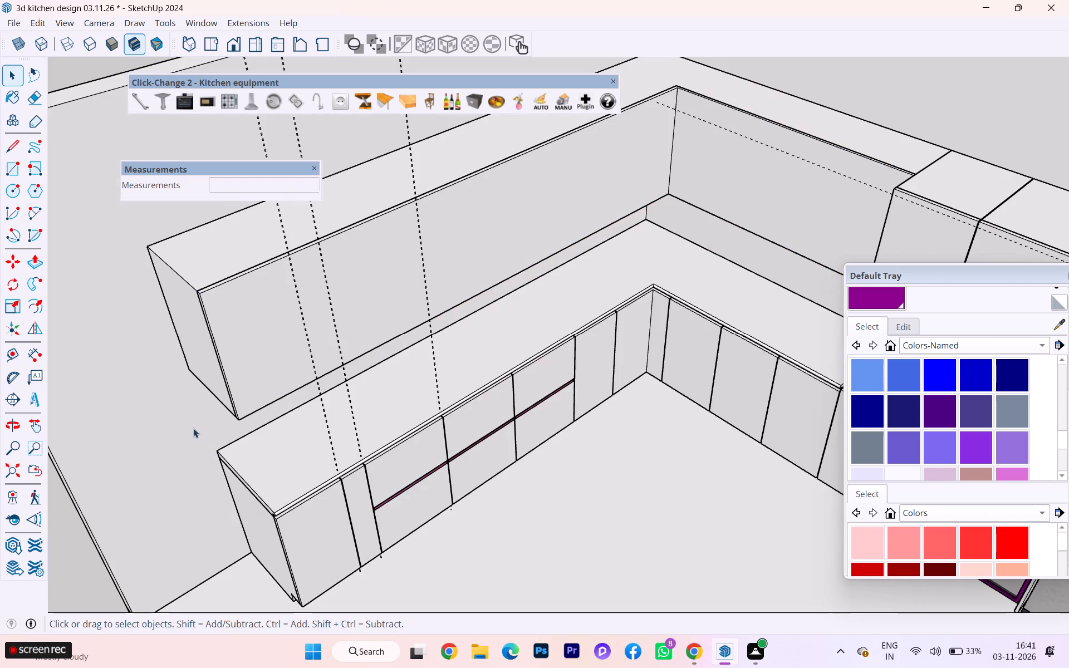
{"action": "scroll", "coordinate": [275, 374], "scroll_direction": "down", "scroll_amount": 3}
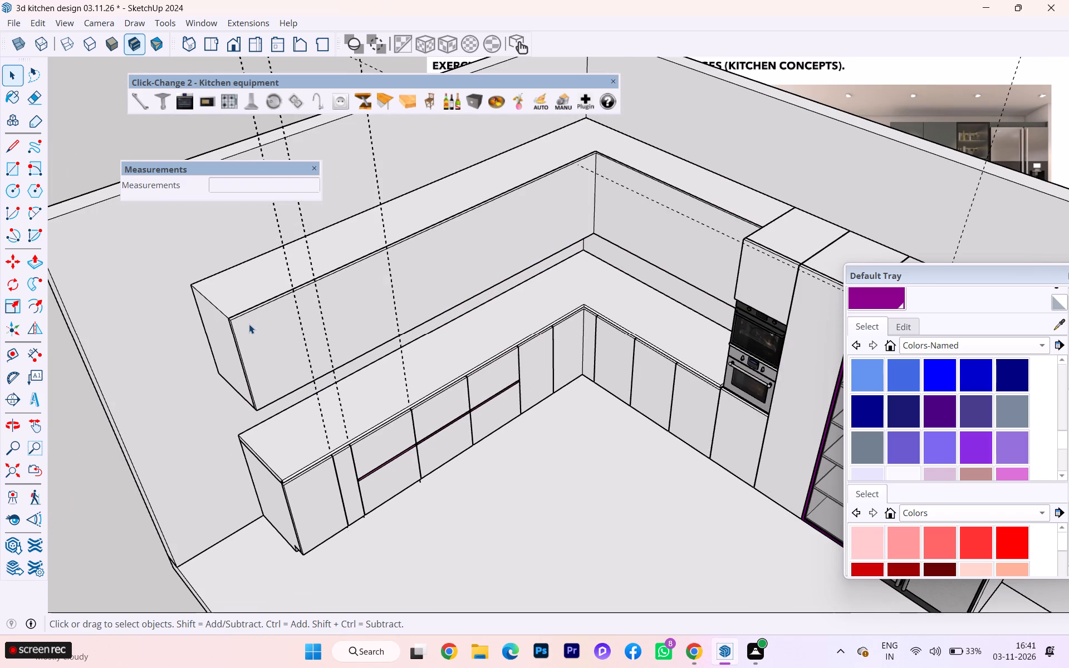
{"action": "double_click", "coordinate": [249, 325]}
{"action": "key", "text": "h"}
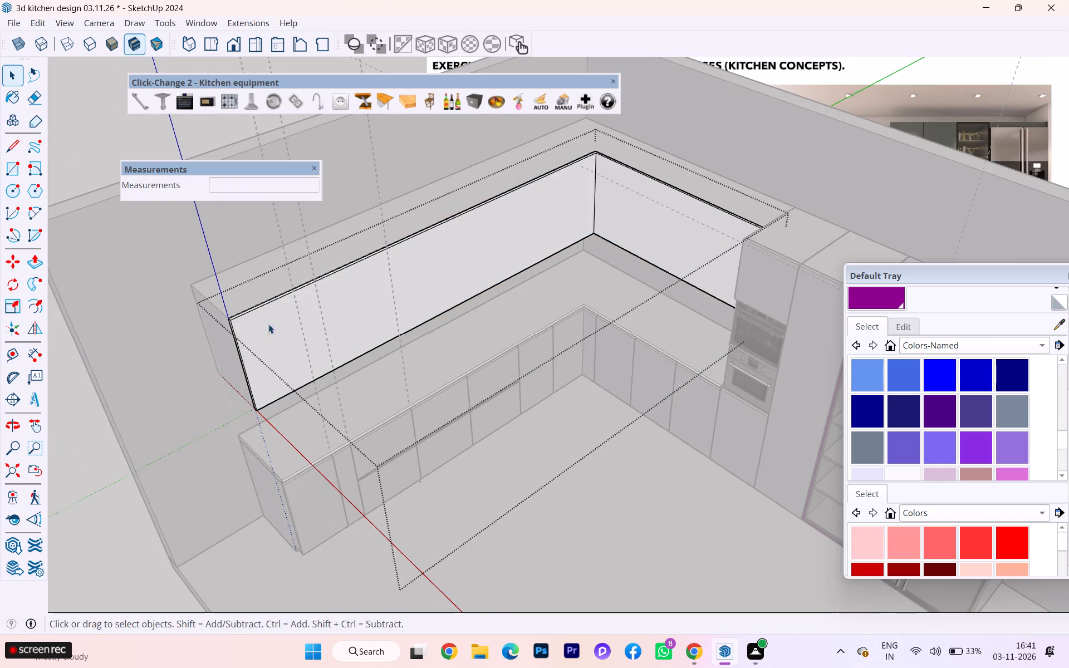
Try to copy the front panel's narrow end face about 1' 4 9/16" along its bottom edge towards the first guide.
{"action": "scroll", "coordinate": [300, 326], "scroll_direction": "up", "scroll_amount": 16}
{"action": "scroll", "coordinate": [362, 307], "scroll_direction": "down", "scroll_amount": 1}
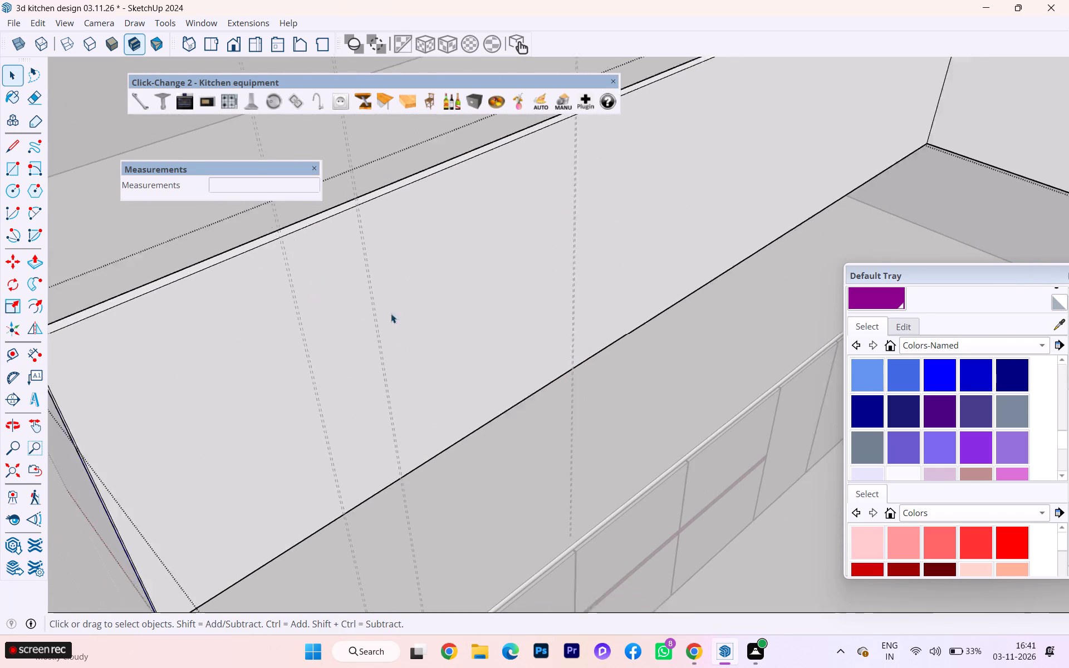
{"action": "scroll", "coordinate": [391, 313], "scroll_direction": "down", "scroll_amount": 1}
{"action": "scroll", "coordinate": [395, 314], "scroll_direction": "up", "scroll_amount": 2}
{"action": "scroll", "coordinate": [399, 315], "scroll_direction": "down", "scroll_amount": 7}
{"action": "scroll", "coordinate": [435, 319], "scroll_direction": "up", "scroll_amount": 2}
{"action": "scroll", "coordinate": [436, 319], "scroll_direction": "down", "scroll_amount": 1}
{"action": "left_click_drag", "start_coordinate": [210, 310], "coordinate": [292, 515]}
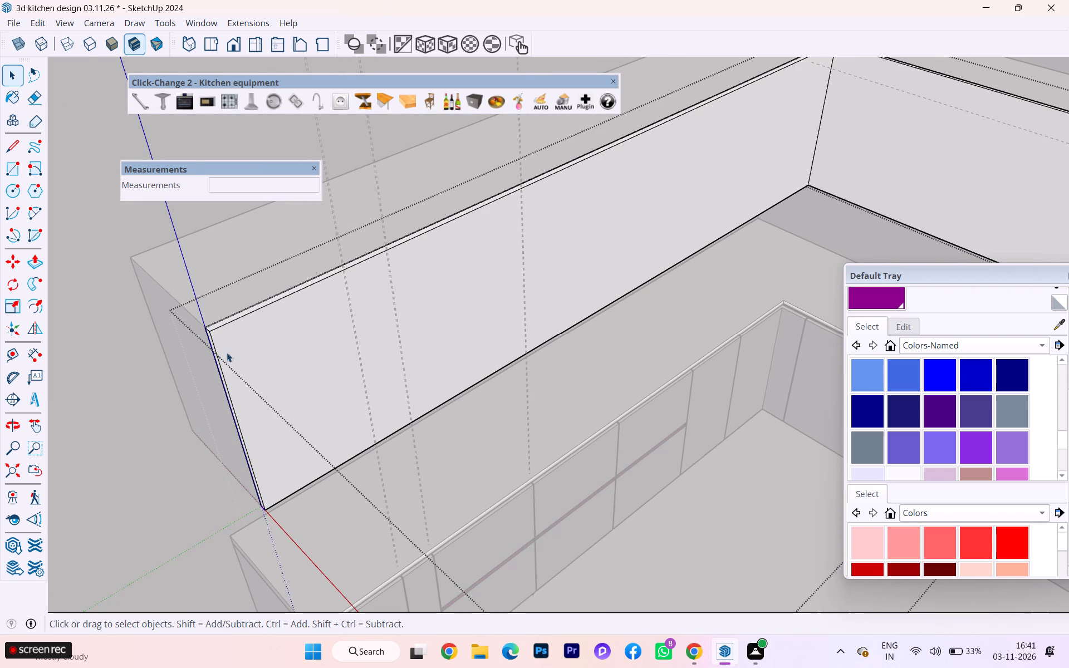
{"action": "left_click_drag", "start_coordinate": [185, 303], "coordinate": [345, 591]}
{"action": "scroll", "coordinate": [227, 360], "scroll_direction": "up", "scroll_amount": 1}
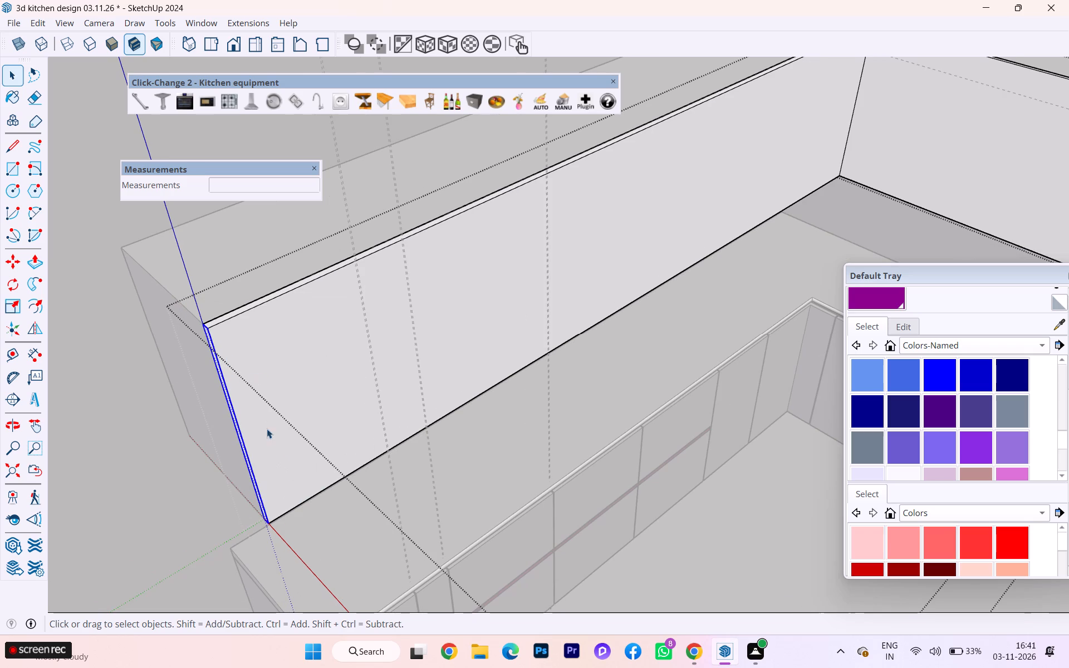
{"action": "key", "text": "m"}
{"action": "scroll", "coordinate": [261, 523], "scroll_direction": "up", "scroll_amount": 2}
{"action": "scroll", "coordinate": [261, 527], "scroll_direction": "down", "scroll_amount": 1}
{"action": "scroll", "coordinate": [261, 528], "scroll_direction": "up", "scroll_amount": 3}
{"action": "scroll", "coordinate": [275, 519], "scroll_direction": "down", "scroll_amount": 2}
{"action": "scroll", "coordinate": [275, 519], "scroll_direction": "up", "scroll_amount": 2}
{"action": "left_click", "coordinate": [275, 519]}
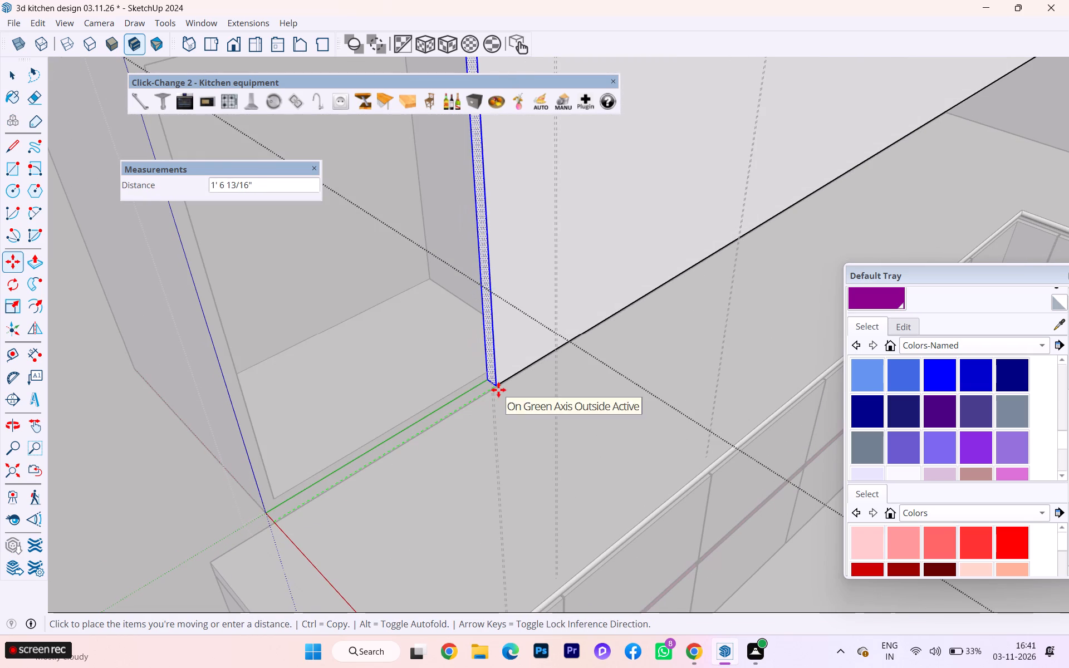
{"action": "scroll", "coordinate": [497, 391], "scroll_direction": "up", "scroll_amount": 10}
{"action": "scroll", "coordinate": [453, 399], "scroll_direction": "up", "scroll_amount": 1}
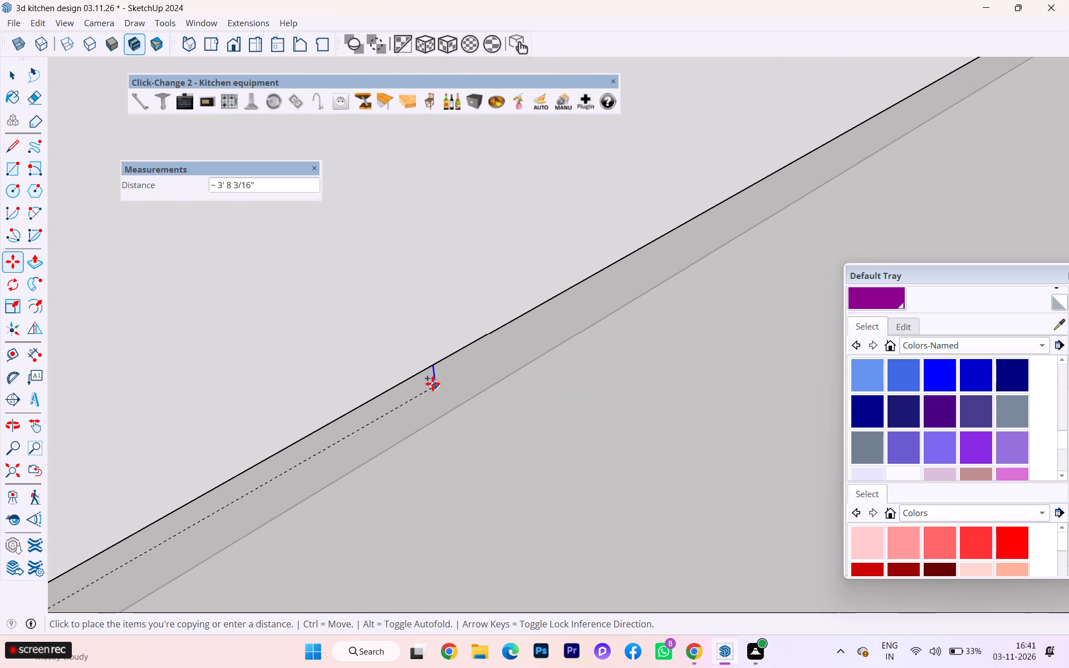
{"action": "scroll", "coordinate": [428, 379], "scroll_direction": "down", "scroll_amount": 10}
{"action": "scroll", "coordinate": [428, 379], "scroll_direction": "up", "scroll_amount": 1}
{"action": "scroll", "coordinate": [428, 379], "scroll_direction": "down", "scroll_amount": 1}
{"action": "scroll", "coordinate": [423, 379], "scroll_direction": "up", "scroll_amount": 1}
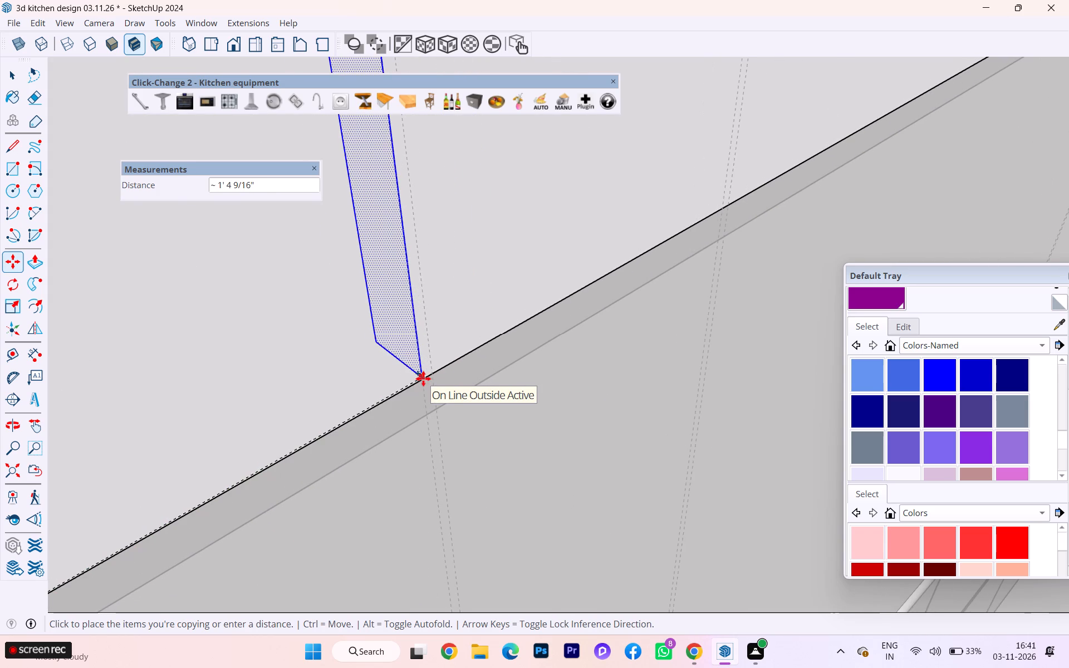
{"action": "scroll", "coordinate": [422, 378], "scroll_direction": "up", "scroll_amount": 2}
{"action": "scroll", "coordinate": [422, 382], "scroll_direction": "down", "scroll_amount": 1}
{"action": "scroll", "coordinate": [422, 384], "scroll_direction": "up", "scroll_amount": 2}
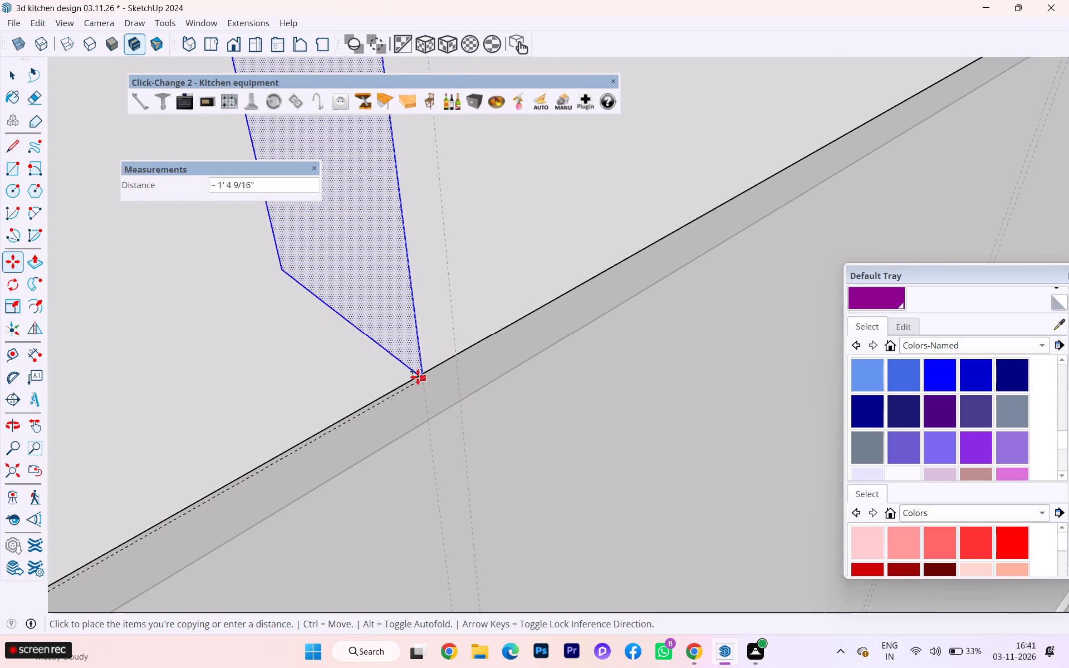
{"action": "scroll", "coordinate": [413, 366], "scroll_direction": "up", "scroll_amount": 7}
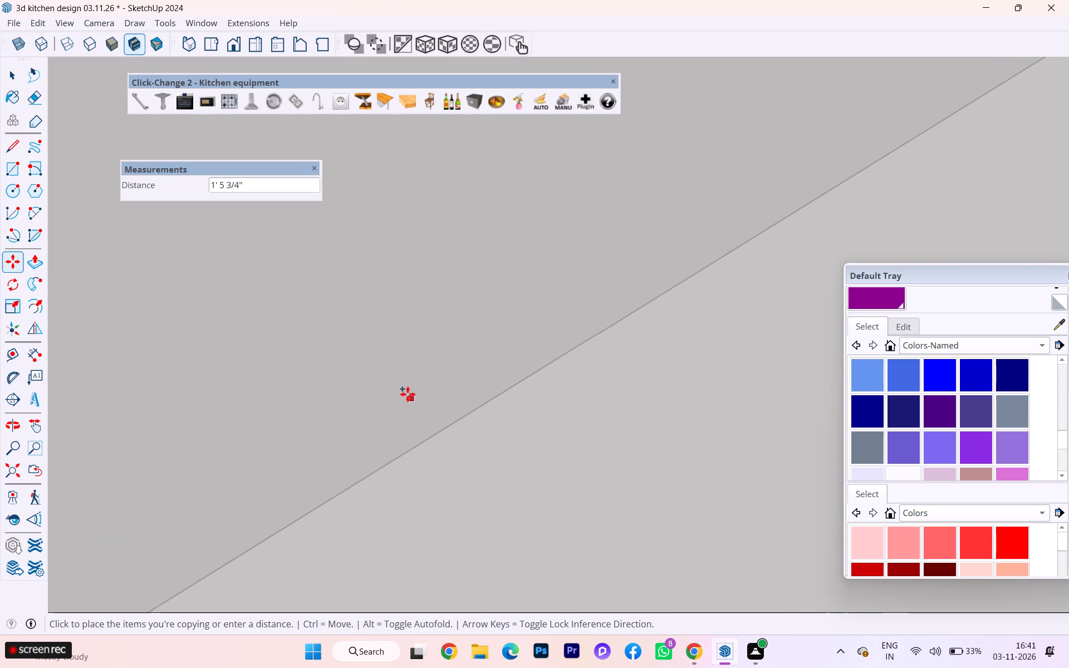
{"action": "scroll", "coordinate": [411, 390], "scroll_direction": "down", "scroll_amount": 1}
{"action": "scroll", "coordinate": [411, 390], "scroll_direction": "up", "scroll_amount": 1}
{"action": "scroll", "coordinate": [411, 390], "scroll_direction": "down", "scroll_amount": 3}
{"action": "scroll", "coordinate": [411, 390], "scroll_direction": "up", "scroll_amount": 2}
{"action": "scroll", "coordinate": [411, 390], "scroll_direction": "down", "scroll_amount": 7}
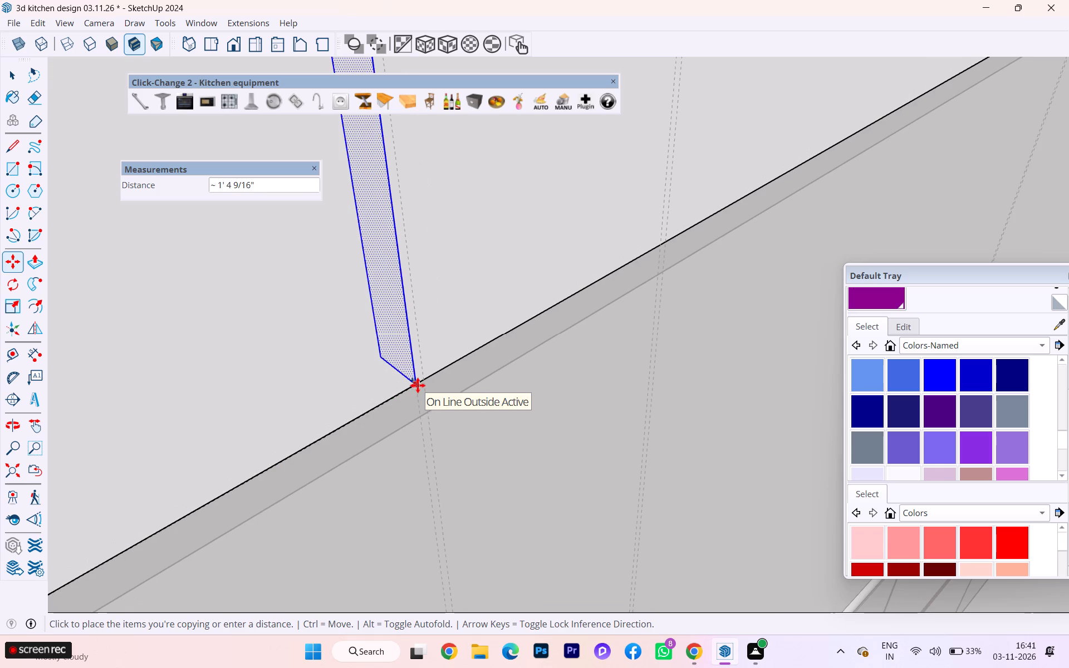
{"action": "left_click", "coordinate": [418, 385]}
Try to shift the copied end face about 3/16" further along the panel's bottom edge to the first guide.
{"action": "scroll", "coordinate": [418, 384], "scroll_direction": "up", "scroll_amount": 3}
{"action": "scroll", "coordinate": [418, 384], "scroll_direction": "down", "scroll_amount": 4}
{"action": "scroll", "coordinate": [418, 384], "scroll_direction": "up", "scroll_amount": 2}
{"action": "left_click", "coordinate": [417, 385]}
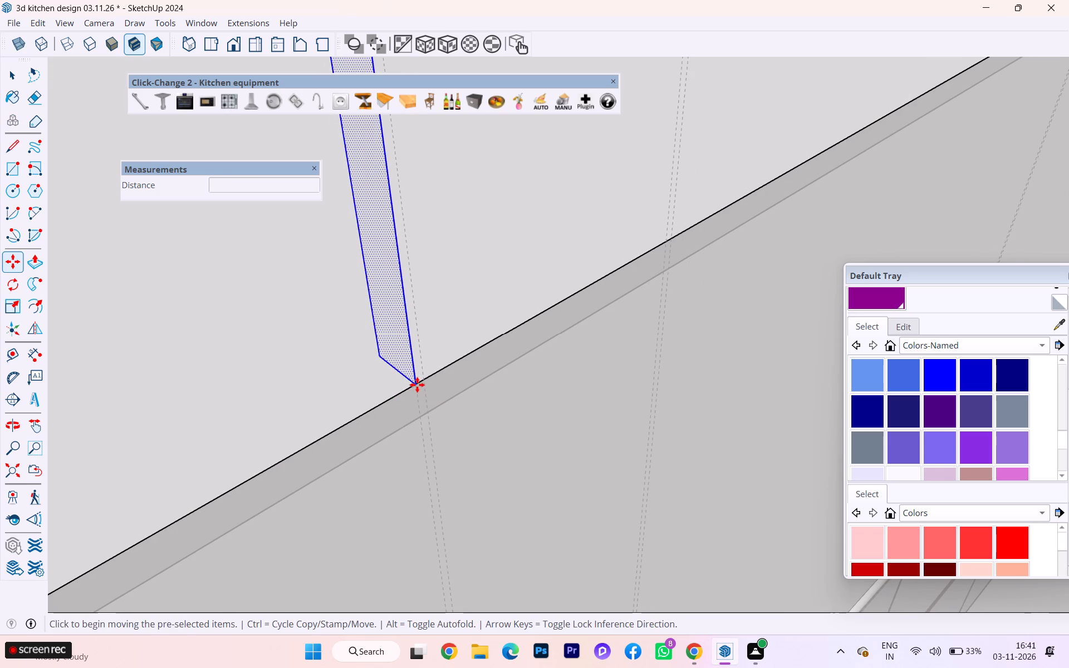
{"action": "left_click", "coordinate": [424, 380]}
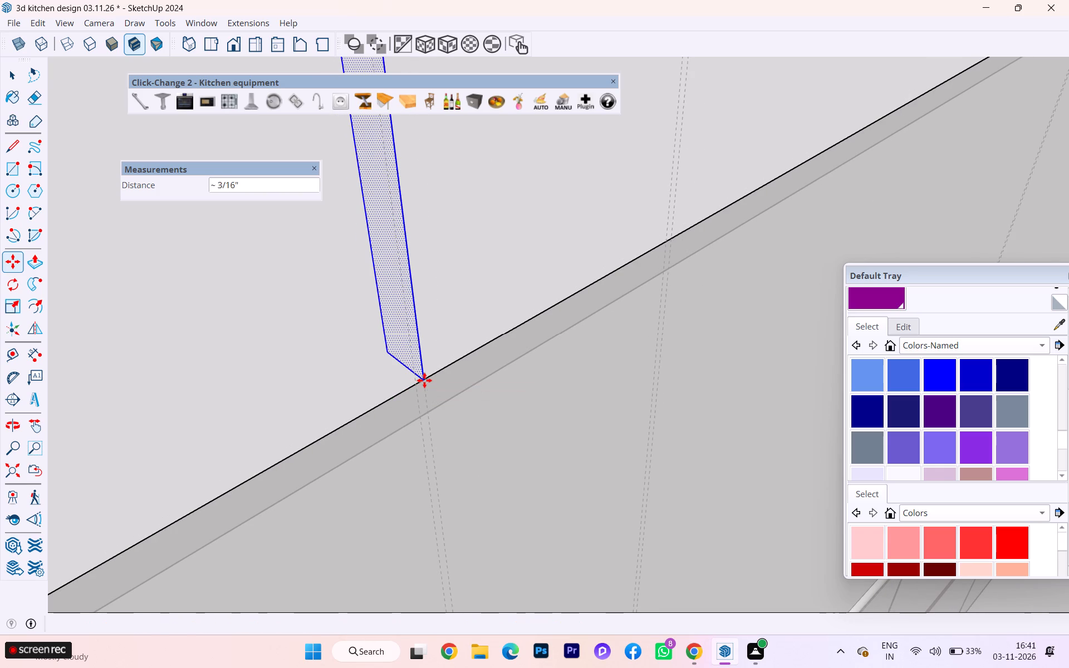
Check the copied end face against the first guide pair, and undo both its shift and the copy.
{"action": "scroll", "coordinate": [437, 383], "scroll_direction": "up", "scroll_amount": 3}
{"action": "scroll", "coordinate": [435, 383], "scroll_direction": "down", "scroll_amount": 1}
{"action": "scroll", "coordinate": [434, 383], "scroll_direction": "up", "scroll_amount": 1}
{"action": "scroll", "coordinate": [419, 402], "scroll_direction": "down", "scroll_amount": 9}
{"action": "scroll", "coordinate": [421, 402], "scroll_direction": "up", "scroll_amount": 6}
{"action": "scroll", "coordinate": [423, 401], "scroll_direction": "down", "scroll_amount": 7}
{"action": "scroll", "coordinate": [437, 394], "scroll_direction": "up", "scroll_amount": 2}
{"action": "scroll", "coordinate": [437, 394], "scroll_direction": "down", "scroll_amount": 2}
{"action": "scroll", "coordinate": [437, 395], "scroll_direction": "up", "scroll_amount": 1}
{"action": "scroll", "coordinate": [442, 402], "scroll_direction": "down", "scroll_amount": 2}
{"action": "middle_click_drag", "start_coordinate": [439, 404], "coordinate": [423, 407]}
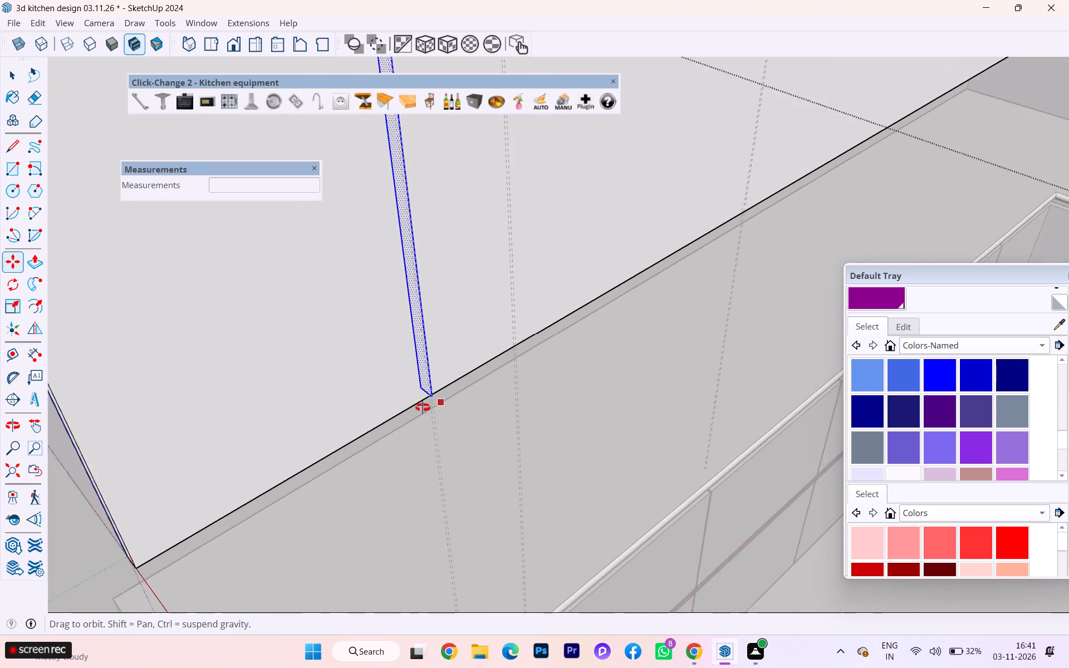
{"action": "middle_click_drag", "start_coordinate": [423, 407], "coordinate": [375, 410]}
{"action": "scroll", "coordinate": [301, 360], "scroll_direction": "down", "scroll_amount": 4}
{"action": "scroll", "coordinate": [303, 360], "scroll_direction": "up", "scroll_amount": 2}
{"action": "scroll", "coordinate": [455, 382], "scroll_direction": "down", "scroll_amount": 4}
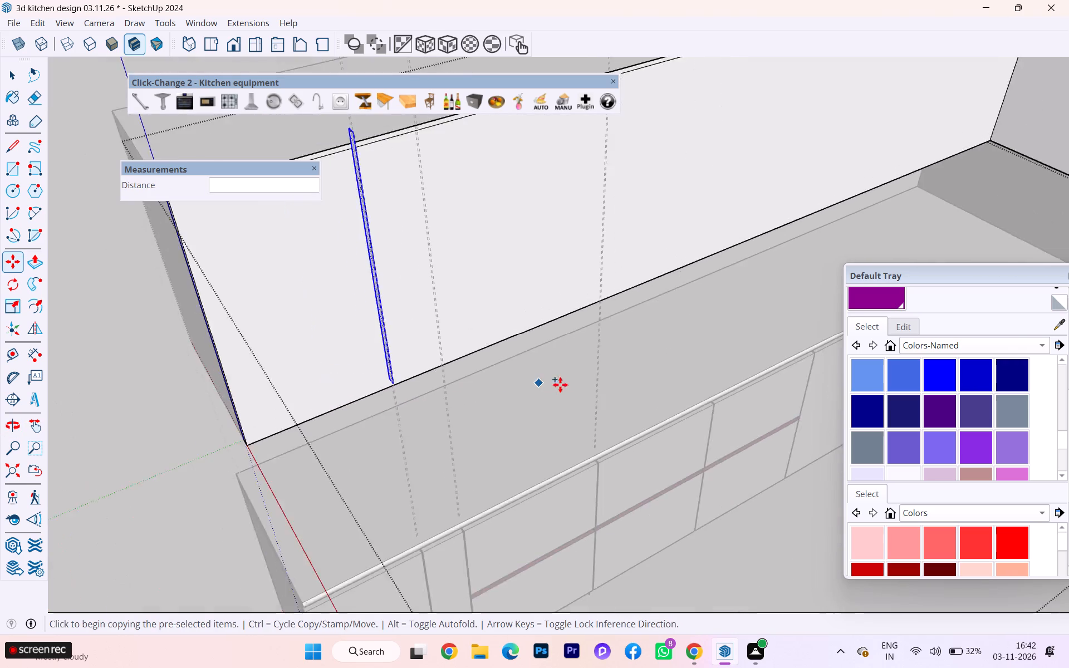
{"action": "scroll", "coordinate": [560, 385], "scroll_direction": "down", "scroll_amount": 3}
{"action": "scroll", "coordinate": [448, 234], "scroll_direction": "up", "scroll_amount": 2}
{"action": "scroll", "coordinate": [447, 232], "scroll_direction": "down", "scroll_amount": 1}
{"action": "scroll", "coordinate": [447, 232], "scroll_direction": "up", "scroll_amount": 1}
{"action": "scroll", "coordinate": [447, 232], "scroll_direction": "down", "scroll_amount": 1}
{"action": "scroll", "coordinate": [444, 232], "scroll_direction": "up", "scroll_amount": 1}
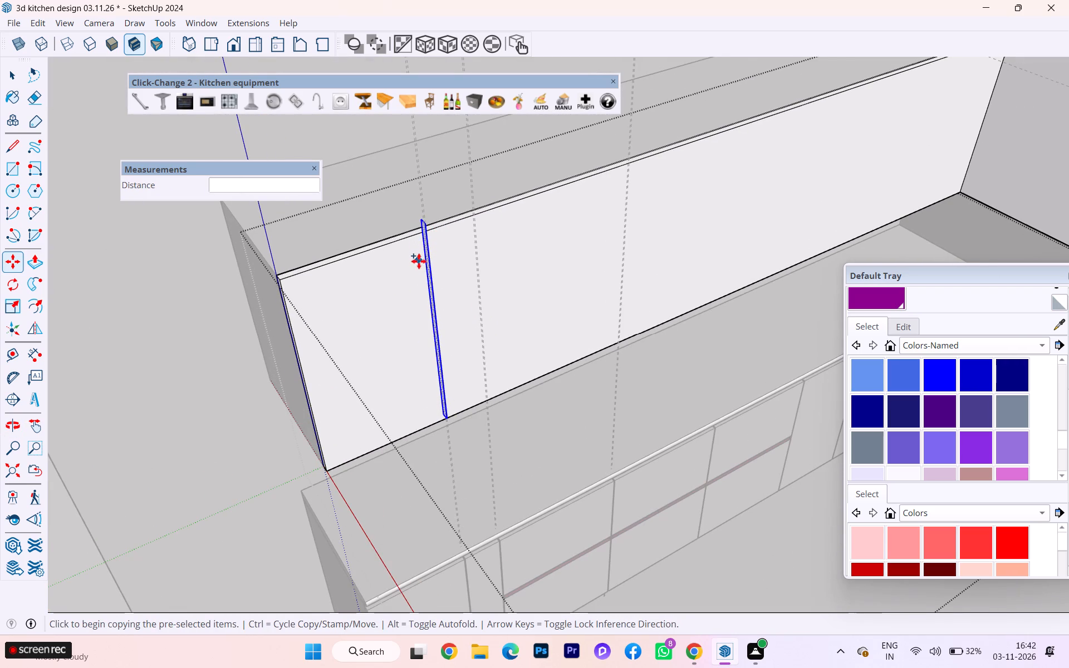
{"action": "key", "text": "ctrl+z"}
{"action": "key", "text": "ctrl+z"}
Examine the wall cabinet's front panel along its top edge where the paired guides cross it.
{"action": "scroll", "coordinate": [409, 330], "scroll_direction": "down", "scroll_amount": 4}
{"action": "scroll", "coordinate": [326, 296], "scroll_direction": "up", "scroll_amount": 2}
{"action": "scroll", "coordinate": [326, 296], "scroll_direction": "down", "scroll_amount": 2}
{"action": "scroll", "coordinate": [326, 296], "scroll_direction": "up", "scroll_amount": 2}
{"action": "scroll", "coordinate": [276, 319], "scroll_direction": "up", "scroll_amount": 2}
{"action": "scroll", "coordinate": [307, 323], "scroll_direction": "down", "scroll_amount": 1}
{"action": "scroll", "coordinate": [307, 323], "scroll_direction": "up", "scroll_amount": 1}
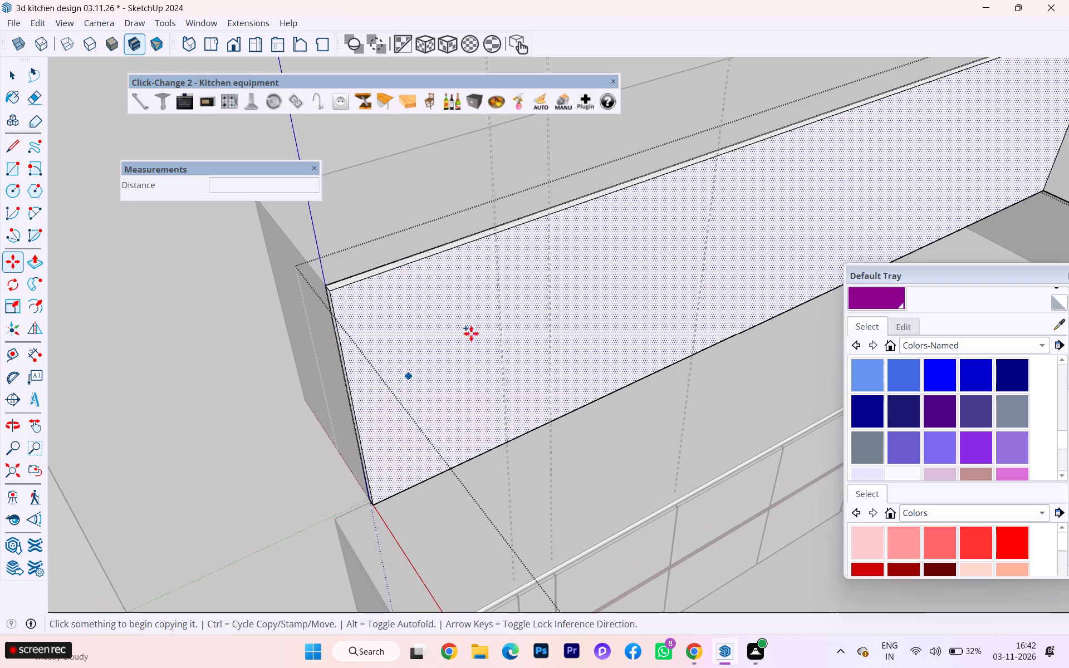
{"action": "scroll", "coordinate": [537, 213], "scroll_direction": "up", "scroll_amount": 6}
{"action": "scroll", "coordinate": [482, 249], "scroll_direction": "up", "scroll_amount": 1}
{"action": "scroll", "coordinate": [482, 249], "scroll_direction": "down", "scroll_amount": 1}
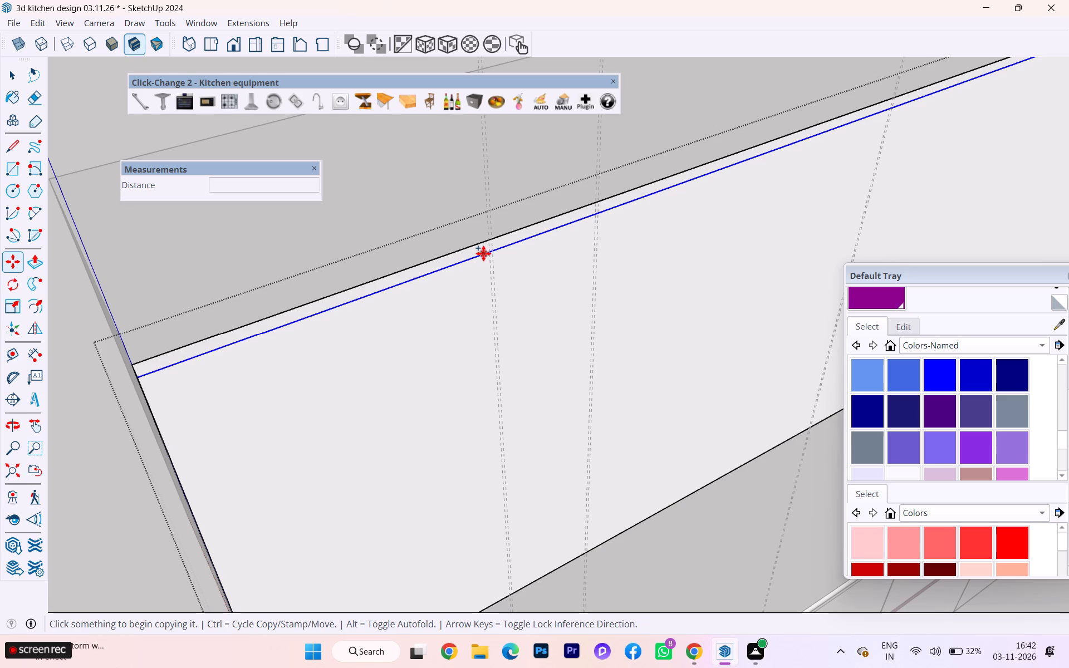
{"action": "scroll", "coordinate": [501, 343], "scroll_direction": "up", "scroll_amount": 3}
{"action": "scroll", "coordinate": [501, 343], "scroll_direction": "down", "scroll_amount": 3}
{"action": "scroll", "coordinate": [498, 349], "scroll_direction": "up", "scroll_amount": 1}
{"action": "scroll", "coordinate": [497, 349], "scroll_direction": "down", "scroll_amount": 4}
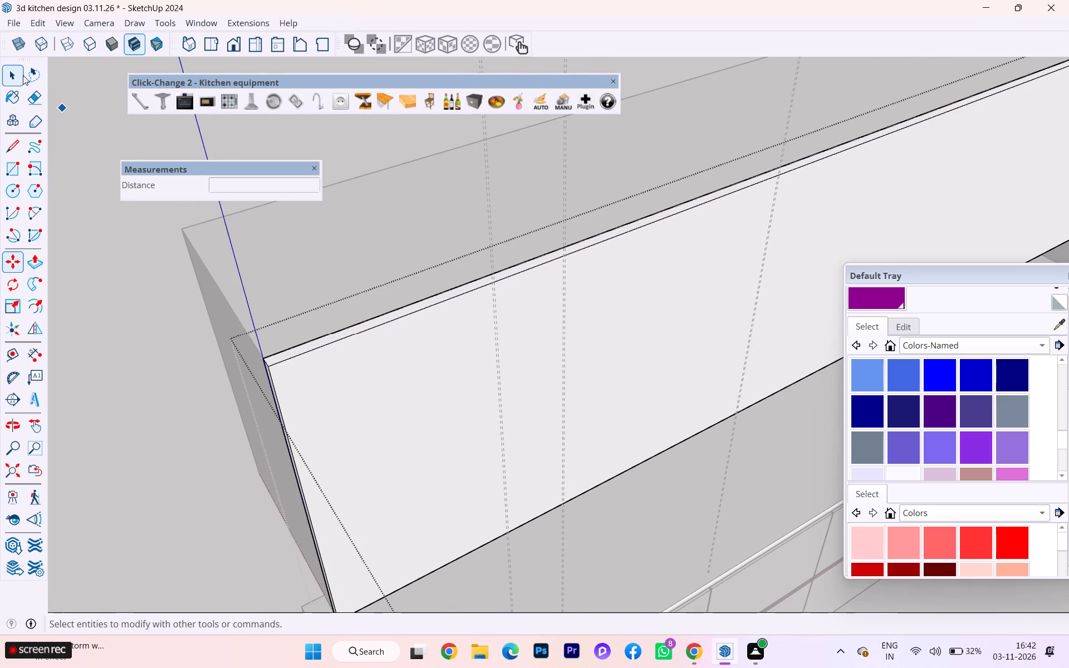
{"action": "left_click", "coordinate": [8, 80]}
{"action": "middle_click_drag", "start_coordinate": [151, 277], "coordinate": [18, 239]}
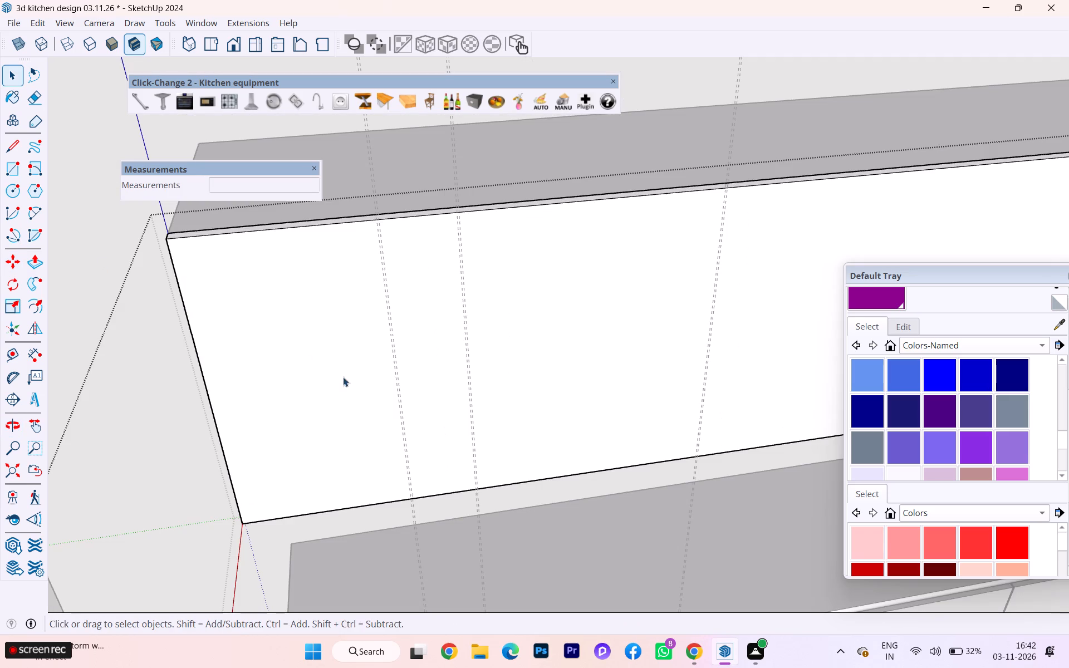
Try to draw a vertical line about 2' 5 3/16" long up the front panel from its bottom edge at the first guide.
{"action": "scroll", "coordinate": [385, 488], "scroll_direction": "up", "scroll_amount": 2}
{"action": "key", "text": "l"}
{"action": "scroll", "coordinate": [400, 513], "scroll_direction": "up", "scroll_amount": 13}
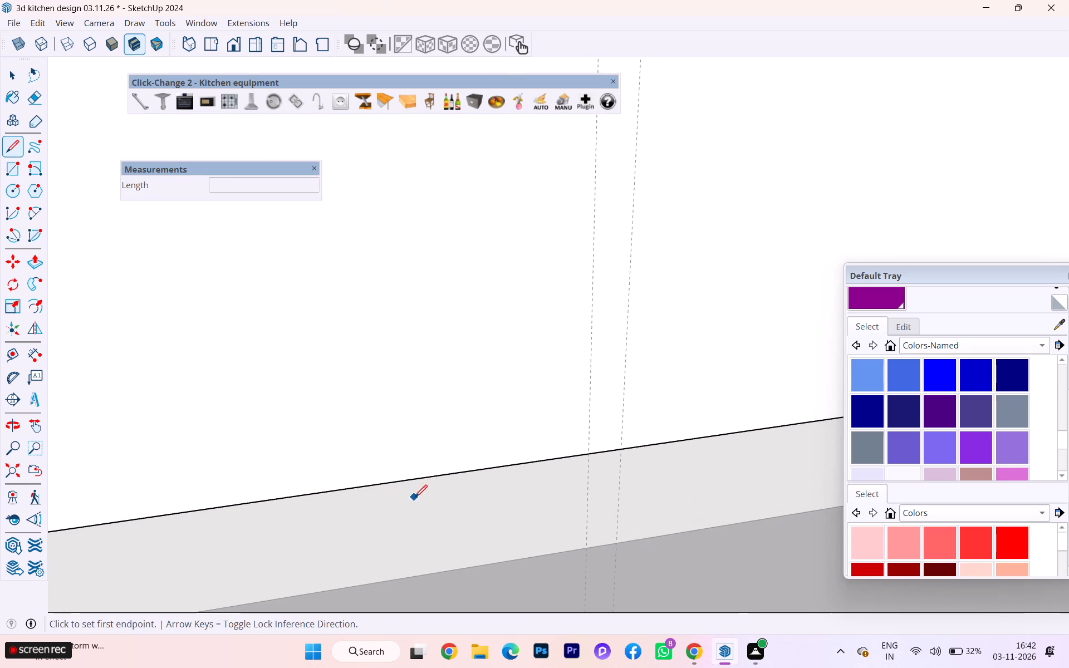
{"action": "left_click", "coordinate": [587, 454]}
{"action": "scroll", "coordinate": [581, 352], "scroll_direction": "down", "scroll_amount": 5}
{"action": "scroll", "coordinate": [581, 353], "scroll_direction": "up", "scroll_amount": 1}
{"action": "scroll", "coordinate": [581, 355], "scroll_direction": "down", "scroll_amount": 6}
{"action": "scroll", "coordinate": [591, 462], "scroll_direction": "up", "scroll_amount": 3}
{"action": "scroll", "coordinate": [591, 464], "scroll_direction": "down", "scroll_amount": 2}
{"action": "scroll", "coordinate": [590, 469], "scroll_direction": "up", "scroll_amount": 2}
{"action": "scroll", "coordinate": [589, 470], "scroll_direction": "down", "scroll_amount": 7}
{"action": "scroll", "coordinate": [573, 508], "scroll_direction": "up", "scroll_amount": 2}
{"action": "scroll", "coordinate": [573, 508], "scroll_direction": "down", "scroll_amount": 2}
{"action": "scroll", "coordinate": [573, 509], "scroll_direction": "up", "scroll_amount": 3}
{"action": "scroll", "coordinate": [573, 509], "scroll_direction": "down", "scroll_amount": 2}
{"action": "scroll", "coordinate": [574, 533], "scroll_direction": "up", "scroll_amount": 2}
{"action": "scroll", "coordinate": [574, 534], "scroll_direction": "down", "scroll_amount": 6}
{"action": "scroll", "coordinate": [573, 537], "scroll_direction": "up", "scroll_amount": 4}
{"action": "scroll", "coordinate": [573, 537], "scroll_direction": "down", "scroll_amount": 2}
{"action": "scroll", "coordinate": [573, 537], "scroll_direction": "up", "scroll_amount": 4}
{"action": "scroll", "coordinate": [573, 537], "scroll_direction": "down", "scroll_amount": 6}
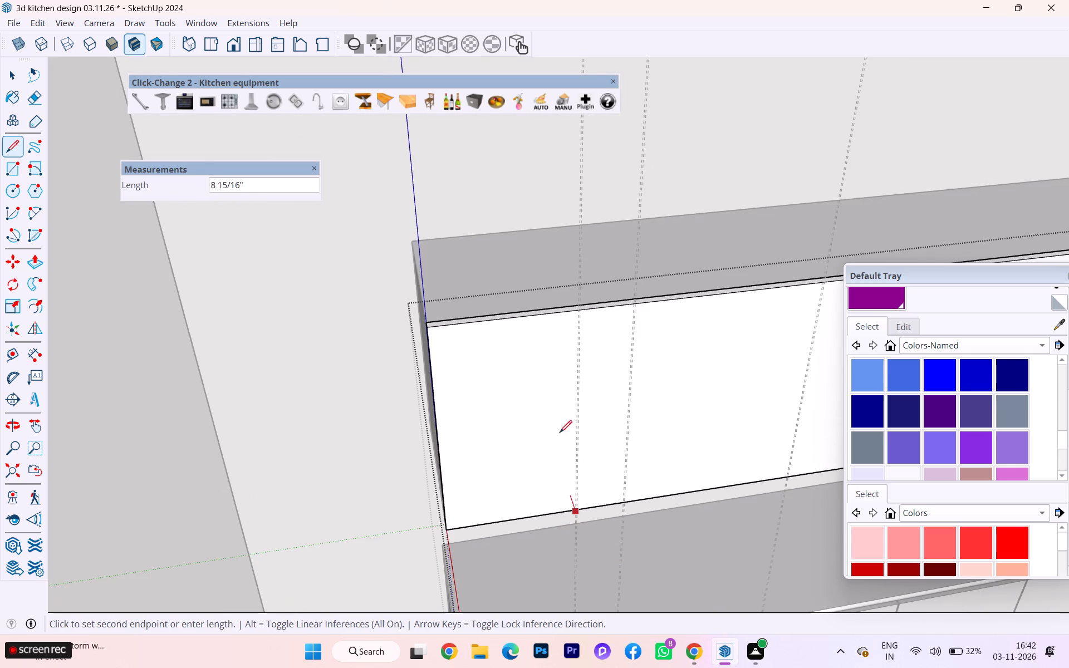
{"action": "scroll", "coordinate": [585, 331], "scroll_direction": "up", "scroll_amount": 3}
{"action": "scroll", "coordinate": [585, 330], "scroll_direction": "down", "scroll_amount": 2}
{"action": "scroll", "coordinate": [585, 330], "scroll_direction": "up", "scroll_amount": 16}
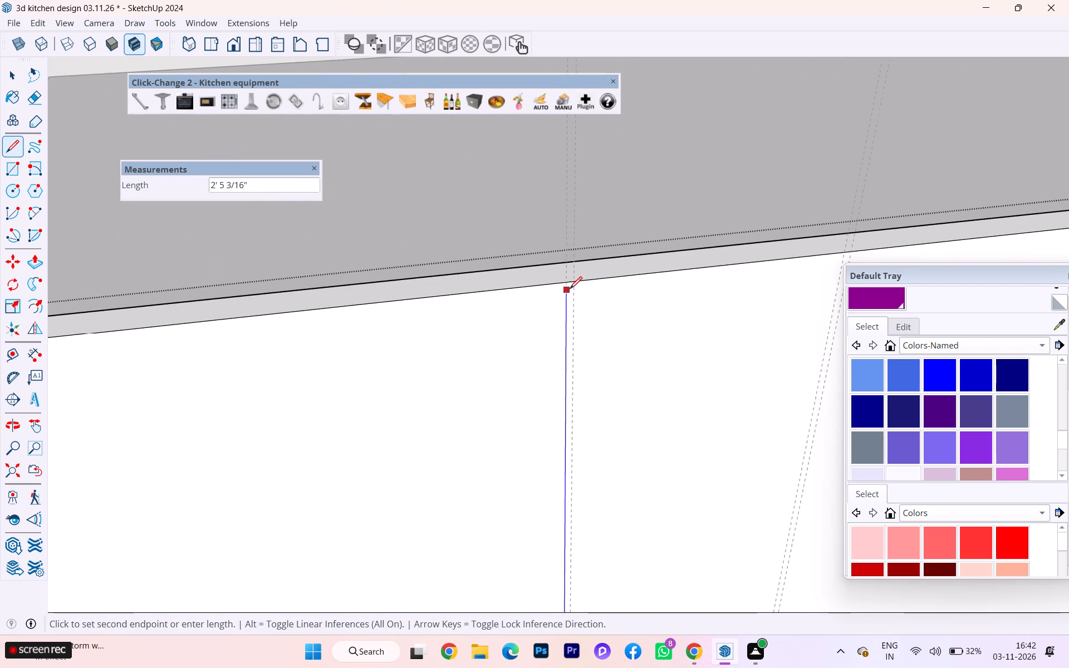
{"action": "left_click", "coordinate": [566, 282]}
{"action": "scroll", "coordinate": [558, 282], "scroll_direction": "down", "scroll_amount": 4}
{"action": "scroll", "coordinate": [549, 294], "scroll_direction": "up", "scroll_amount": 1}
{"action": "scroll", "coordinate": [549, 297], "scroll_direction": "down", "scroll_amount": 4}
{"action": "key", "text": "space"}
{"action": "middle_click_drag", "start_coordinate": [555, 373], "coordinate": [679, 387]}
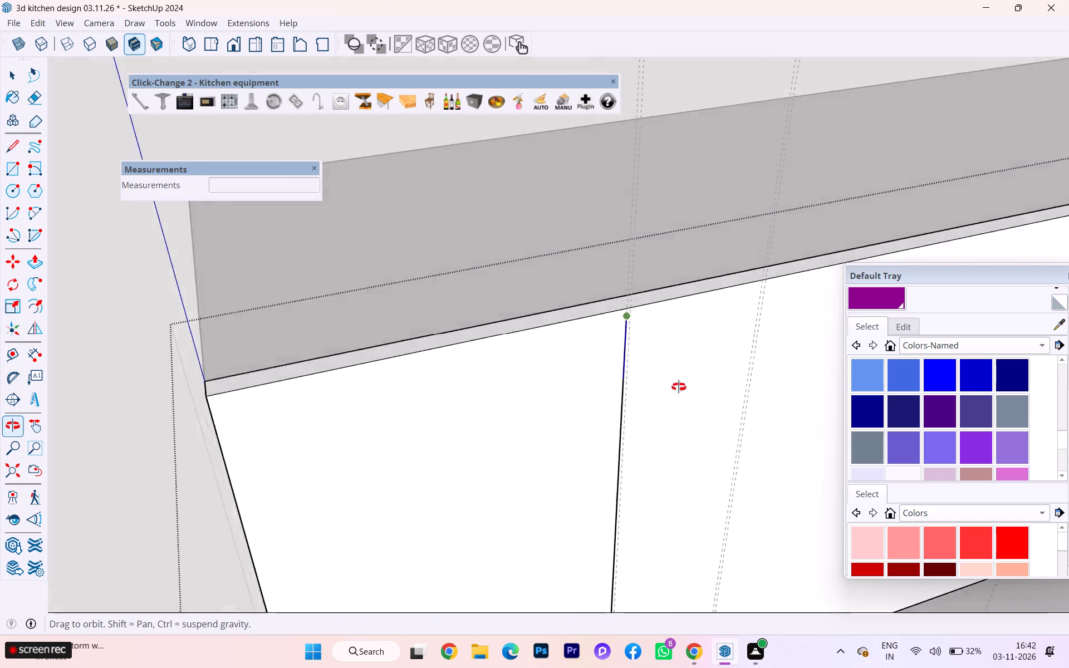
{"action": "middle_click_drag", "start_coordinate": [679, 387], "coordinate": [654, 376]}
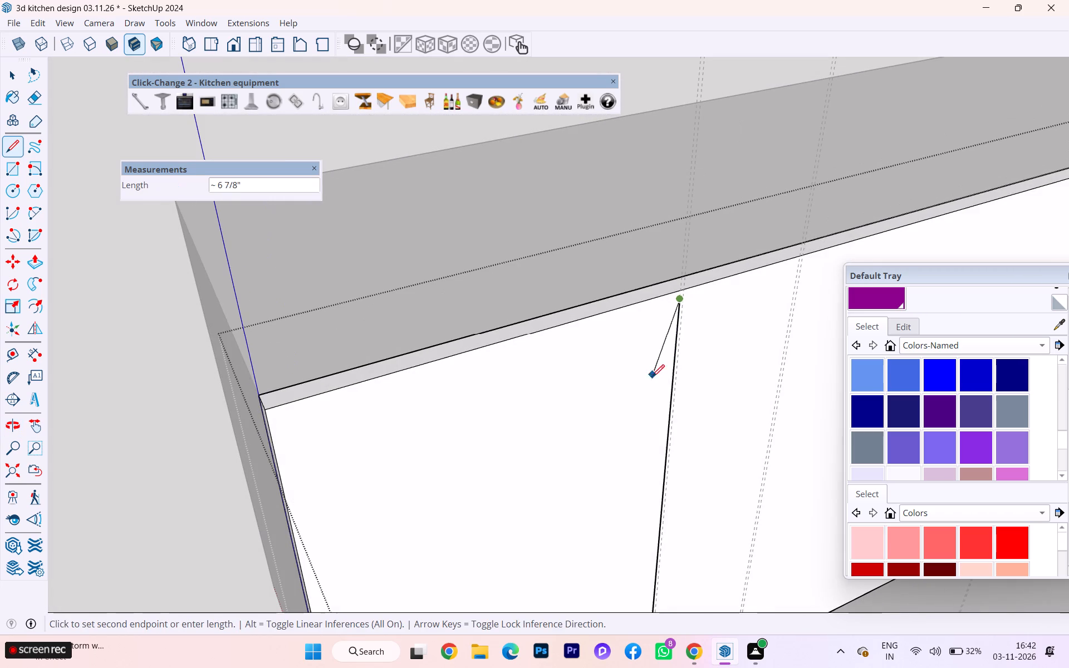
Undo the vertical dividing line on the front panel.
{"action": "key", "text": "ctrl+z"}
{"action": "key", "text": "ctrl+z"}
Compare the undivided wall cabinet front panel and its guides with the divided fronts of the base cabinet.
{"action": "scroll", "coordinate": [575, 392], "scroll_direction": "down", "scroll_amount": 2}
{"action": "scroll", "coordinate": [565, 394], "scroll_direction": "up", "scroll_amount": 2}
{"action": "scroll", "coordinate": [565, 394], "scroll_direction": "down", "scroll_amount": 1}
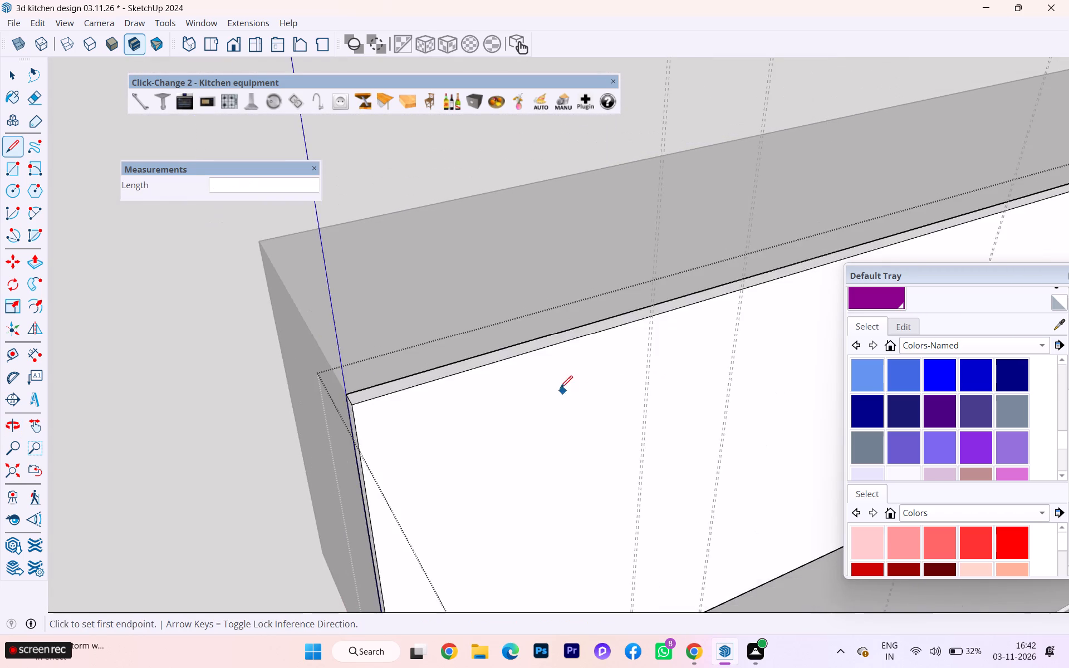
{"action": "middle_click_drag", "start_coordinate": [560, 388], "coordinate": [413, 411]}
{"action": "key", "text": "space"}
{"action": "scroll", "coordinate": [435, 370], "scroll_direction": "down", "scroll_amount": 1}
{"action": "scroll", "coordinate": [435, 370], "scroll_direction": "up", "scroll_amount": 3}
{"action": "scroll", "coordinate": [435, 370], "scroll_direction": "down", "scroll_amount": 1}
{"action": "scroll", "coordinate": [435, 370], "scroll_direction": "up", "scroll_amount": 1}
{"action": "scroll", "coordinate": [435, 370], "scroll_direction": "down", "scroll_amount": 2}
{"action": "scroll", "coordinate": [435, 366], "scroll_direction": "up", "scroll_amount": 1}
{"action": "scroll", "coordinate": [435, 366], "scroll_direction": "down", "scroll_amount": 9}
{"action": "scroll", "coordinate": [435, 366], "scroll_direction": "up", "scroll_amount": 1}
{"action": "scroll", "coordinate": [442, 364], "scroll_direction": "down", "scroll_amount": 1}
{"action": "scroll", "coordinate": [442, 364], "scroll_direction": "up", "scroll_amount": 6}
{"action": "scroll", "coordinate": [442, 364], "scroll_direction": "down", "scroll_amount": 1}
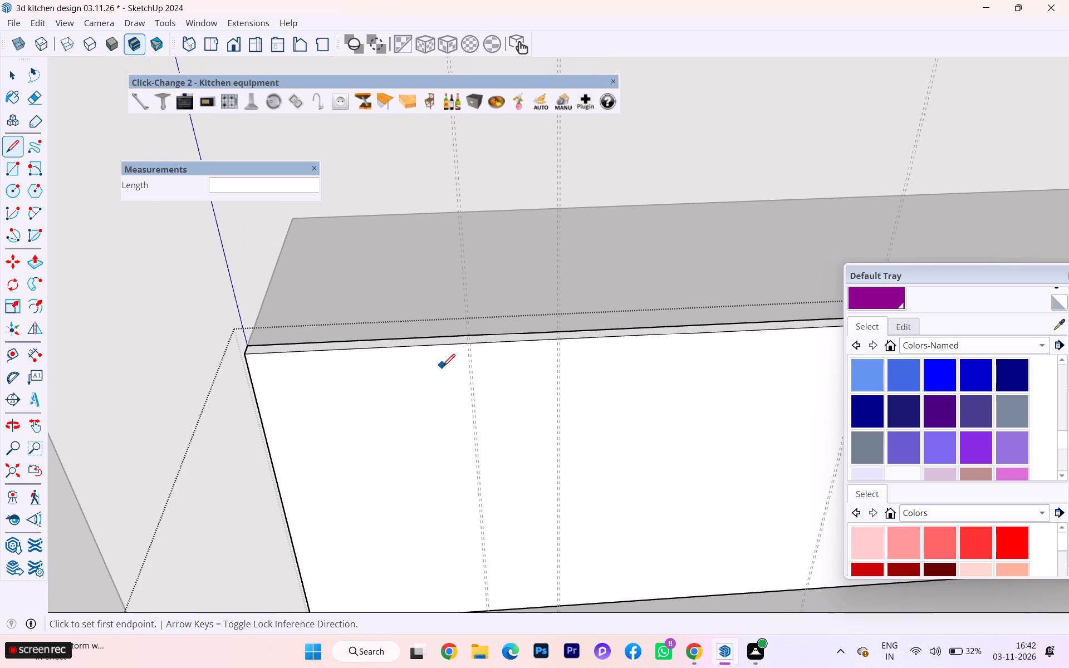
{"action": "scroll", "coordinate": [484, 345], "scroll_direction": "down", "scroll_amount": 1}
{"action": "scroll", "coordinate": [484, 345], "scroll_direction": "up", "scroll_amount": 2}
{"action": "scroll", "coordinate": [484, 345], "scroll_direction": "down", "scroll_amount": 1}
{"action": "scroll", "coordinate": [486, 345], "scroll_direction": "up", "scroll_amount": 3}
{"action": "scroll", "coordinate": [486, 345], "scroll_direction": "down", "scroll_amount": 3}
{"action": "scroll", "coordinate": [537, 346], "scroll_direction": "down", "scroll_amount": 1}
{"action": "scroll", "coordinate": [538, 348], "scroll_direction": "up", "scroll_amount": 1}
{"action": "scroll", "coordinate": [538, 349], "scroll_direction": "down", "scroll_amount": 8}
{"action": "scroll", "coordinate": [538, 349], "scroll_direction": "up", "scroll_amount": 1}
{"action": "scroll", "coordinate": [546, 351], "scroll_direction": "down", "scroll_amount": 1}
{"action": "scroll", "coordinate": [546, 351], "scroll_direction": "up", "scroll_amount": 4}
{"action": "scroll", "coordinate": [546, 351], "scroll_direction": "down", "scroll_amount": 2}
{"action": "scroll", "coordinate": [546, 351], "scroll_direction": "up", "scroll_amount": 2}
{"action": "scroll", "coordinate": [547, 352], "scroll_direction": "down", "scroll_amount": 2}
{"action": "scroll", "coordinate": [547, 352], "scroll_direction": "up", "scroll_amount": 4}
{"action": "scroll", "coordinate": [547, 352], "scroll_direction": "down", "scroll_amount": 7}
{"action": "scroll", "coordinate": [543, 352], "scroll_direction": "up", "scroll_amount": 1}
{"action": "scroll", "coordinate": [541, 352], "scroll_direction": "down", "scroll_amount": 2}
{"action": "scroll", "coordinate": [537, 352], "scroll_direction": "up", "scroll_amount": 1}
{"action": "scroll", "coordinate": [534, 351], "scroll_direction": "down", "scroll_amount": 1}
{"action": "scroll", "coordinate": [534, 351], "scroll_direction": "up", "scroll_amount": 2}
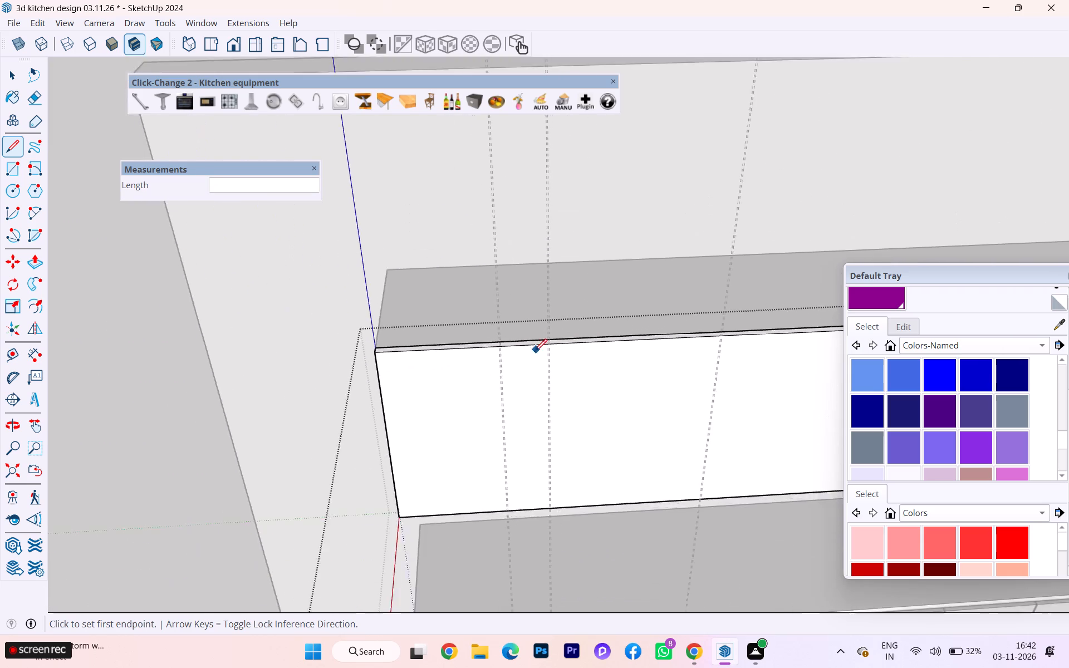
{"action": "scroll", "coordinate": [513, 347], "scroll_direction": "down", "scroll_amount": 4}
{"action": "scroll", "coordinate": [513, 347], "scroll_direction": "up", "scroll_amount": 8}
{"action": "scroll", "coordinate": [512, 347], "scroll_direction": "down", "scroll_amount": 15}
{"action": "scroll", "coordinate": [499, 341], "scroll_direction": "down", "scroll_amount": 7}
{"action": "scroll", "coordinate": [499, 341], "scroll_direction": "up", "scroll_amount": 2}
{"action": "scroll", "coordinate": [499, 341], "scroll_direction": "down", "scroll_amount": 2}
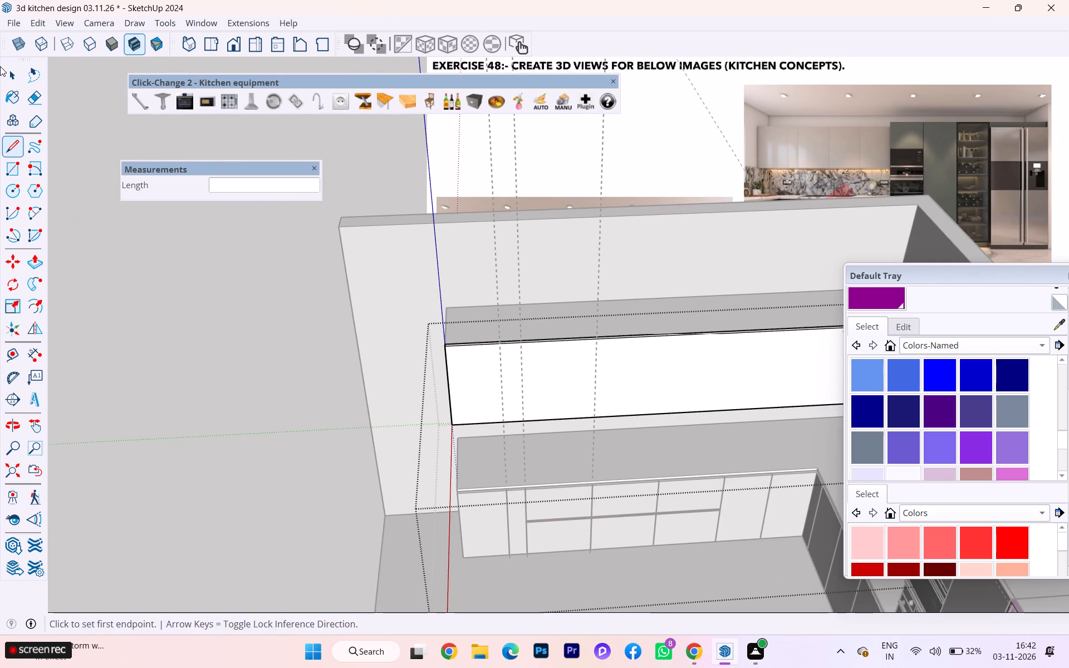
Close the front panel group and hide the wall cabinet's whole L-shaped front panel.
{"action": "left_click", "coordinate": [7, 80]}
{"action": "scroll", "coordinate": [493, 421], "scroll_direction": "up", "scroll_amount": 2}
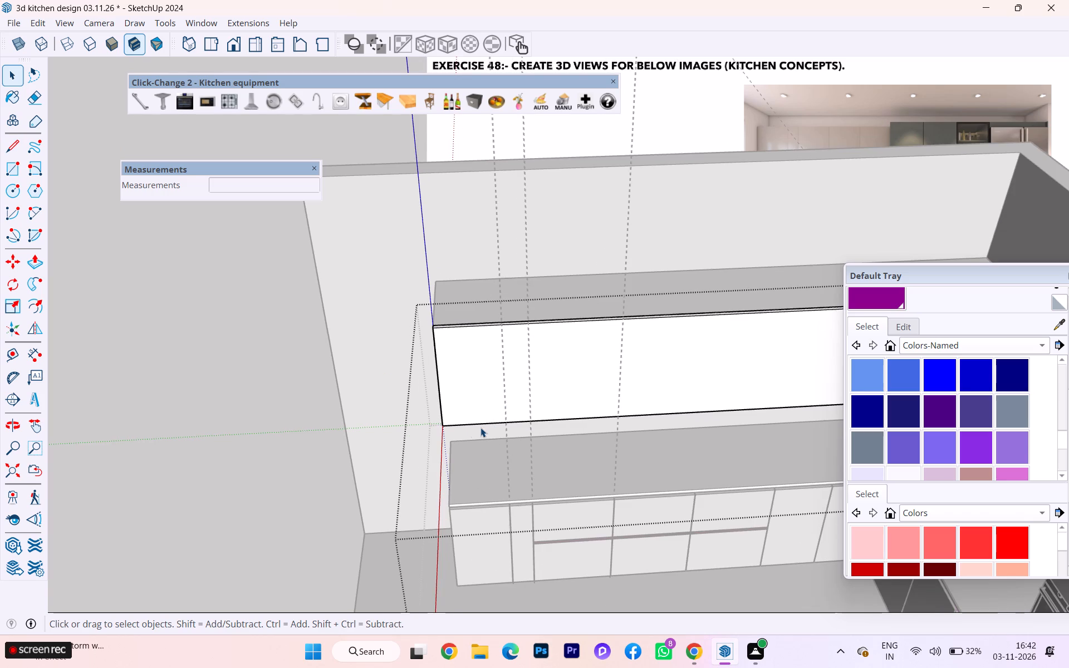
{"action": "scroll", "coordinate": [467, 428], "scroll_direction": "down", "scroll_amount": 6}
{"action": "left_click", "coordinate": [645, 409]}
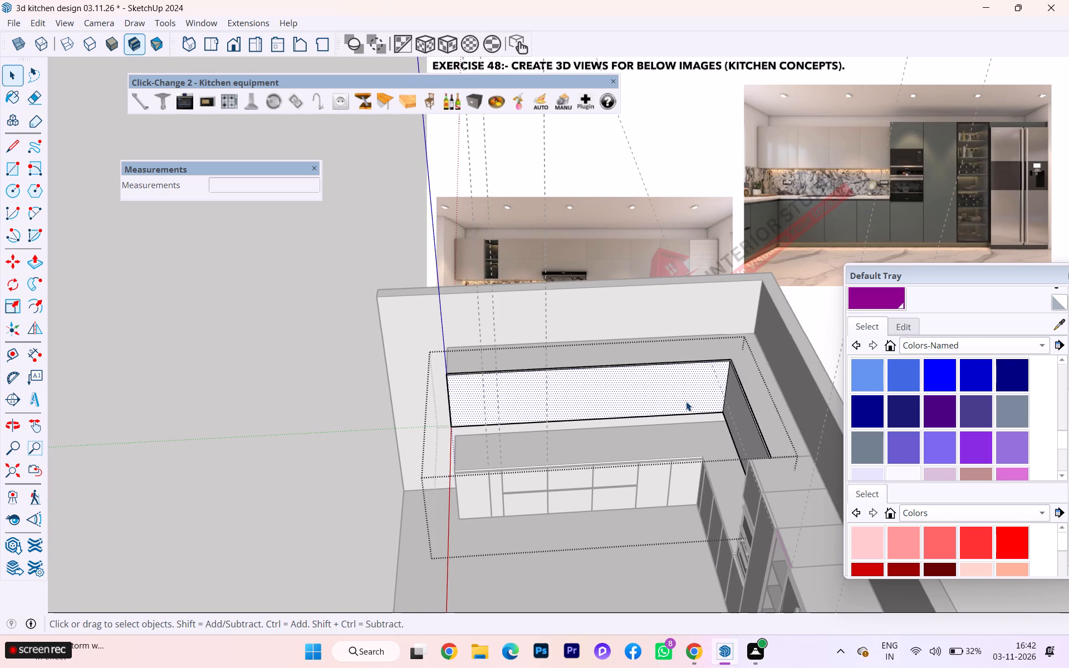
{"action": "left_click", "coordinate": [301, 393]}
{"action": "left_click", "coordinate": [597, 390]}
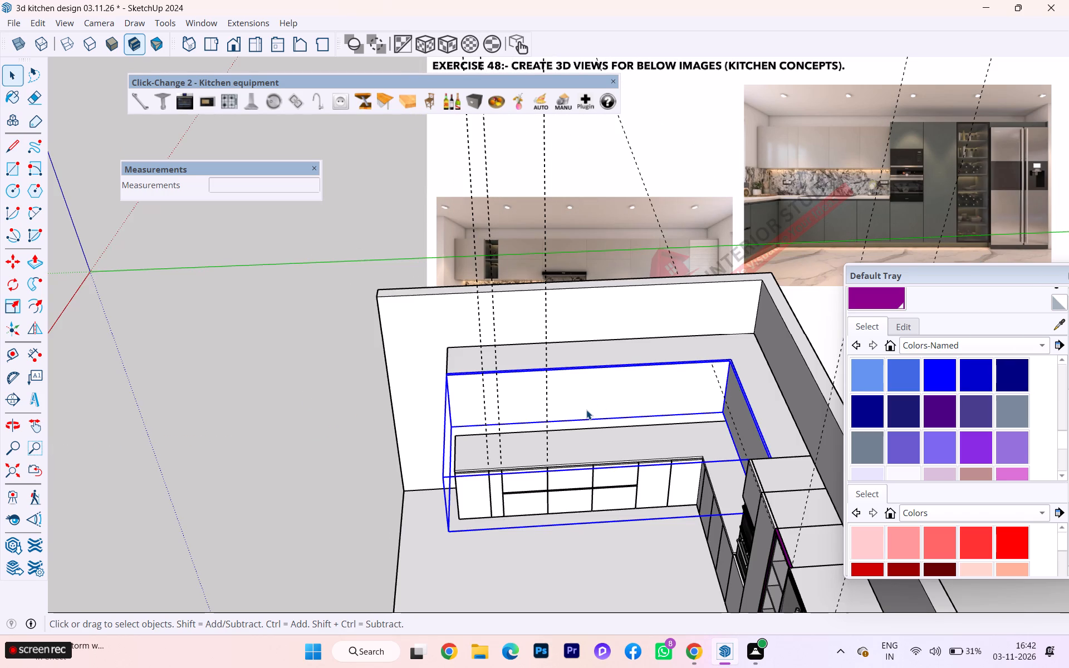
{"action": "right_click", "coordinate": [597, 406]}
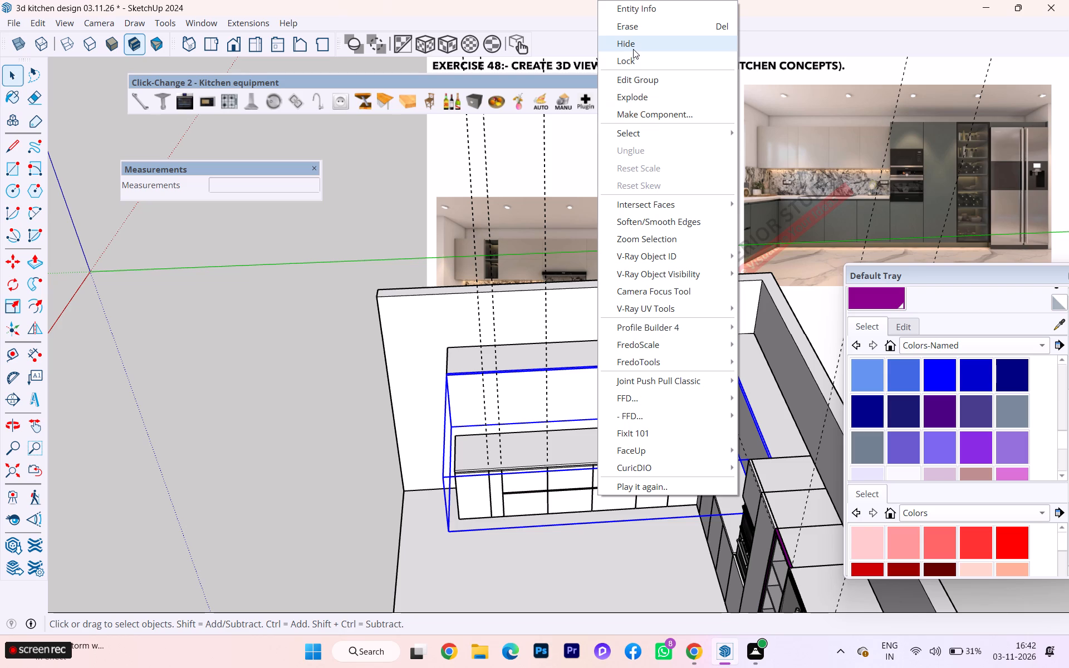
{"action": "left_click", "coordinate": [633, 49]}
Copy the base cabinet's L-shaped fronts group about 4' 1 3/4" up to the wall cabinet's lower front corner.
{"action": "middle_click_drag", "start_coordinate": [429, 408], "coordinate": [542, 383]}
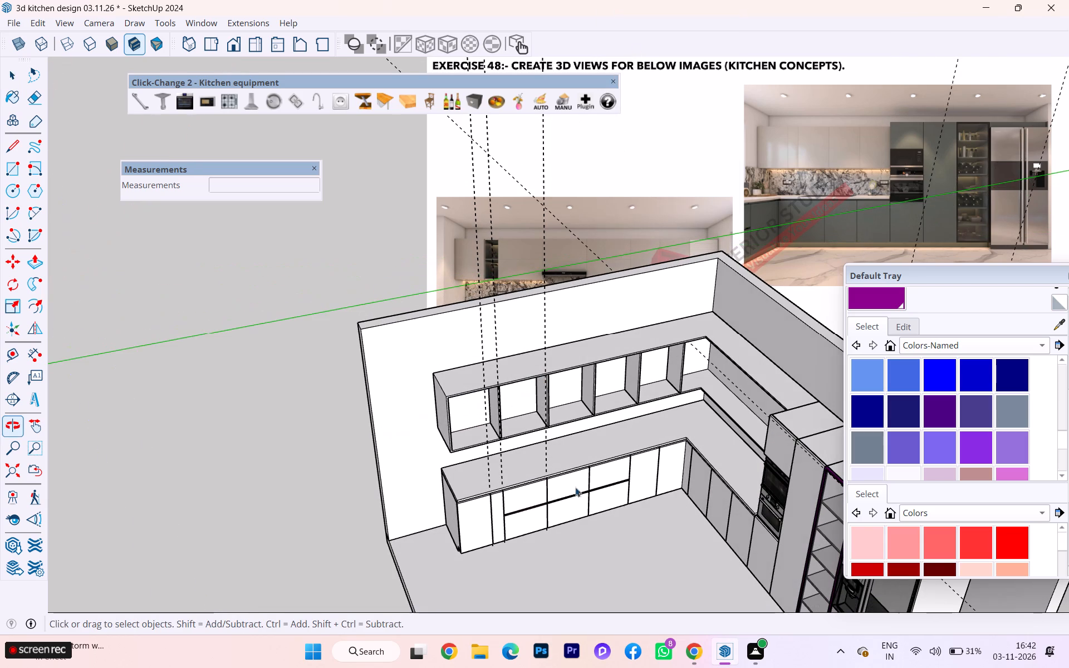
{"action": "left_click", "coordinate": [512, 500]}
{"action": "scroll", "coordinate": [488, 509], "scroll_direction": "up", "scroll_amount": 2}
{"action": "scroll", "coordinate": [488, 509], "scroll_direction": "down", "scroll_amount": 1}
{"action": "scroll", "coordinate": [488, 509], "scroll_direction": "up", "scroll_amount": 3}
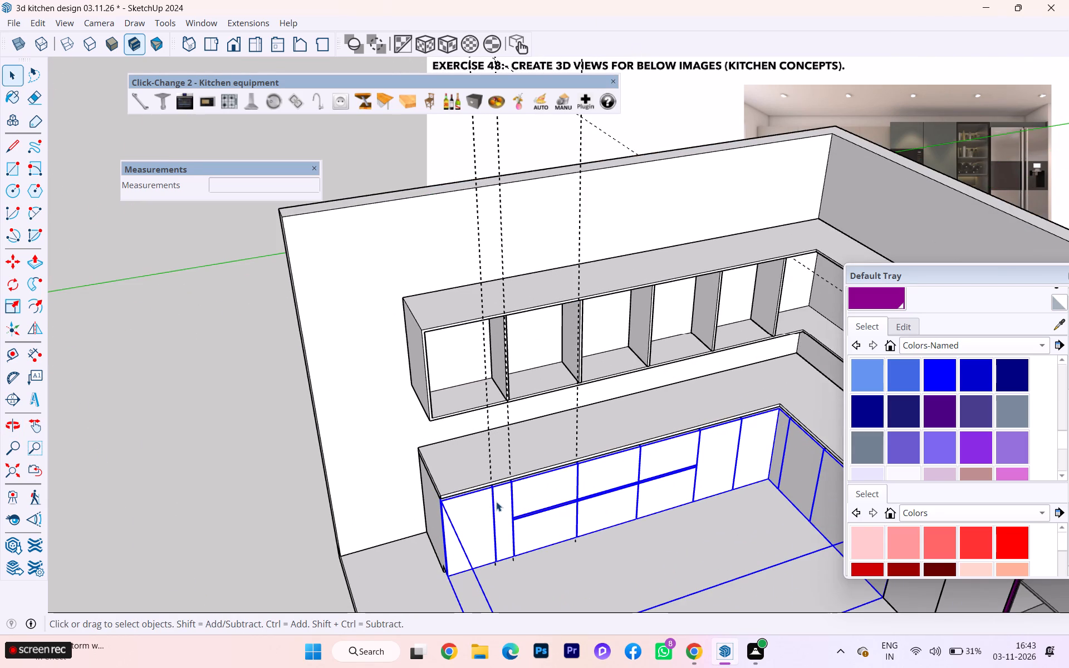
{"action": "key", "text": "m"}
{"action": "scroll", "coordinate": [439, 578], "scroll_direction": "up", "scroll_amount": 3}
{"action": "left_click", "coordinate": [451, 571]}
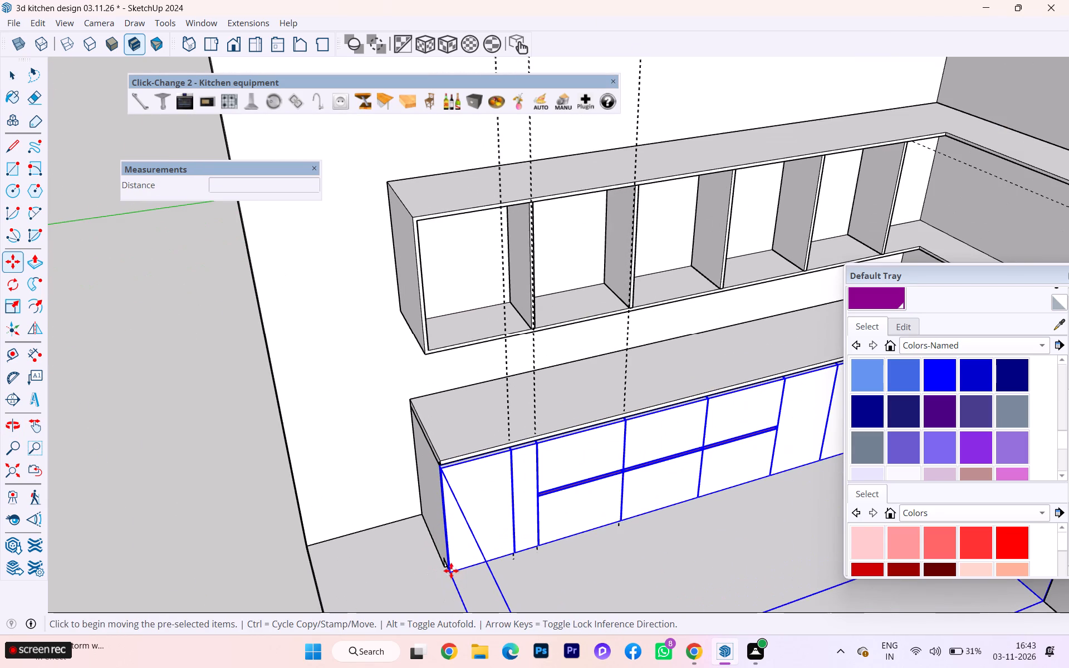
{"action": "scroll", "coordinate": [420, 340], "scroll_direction": "up", "scroll_amount": 1}
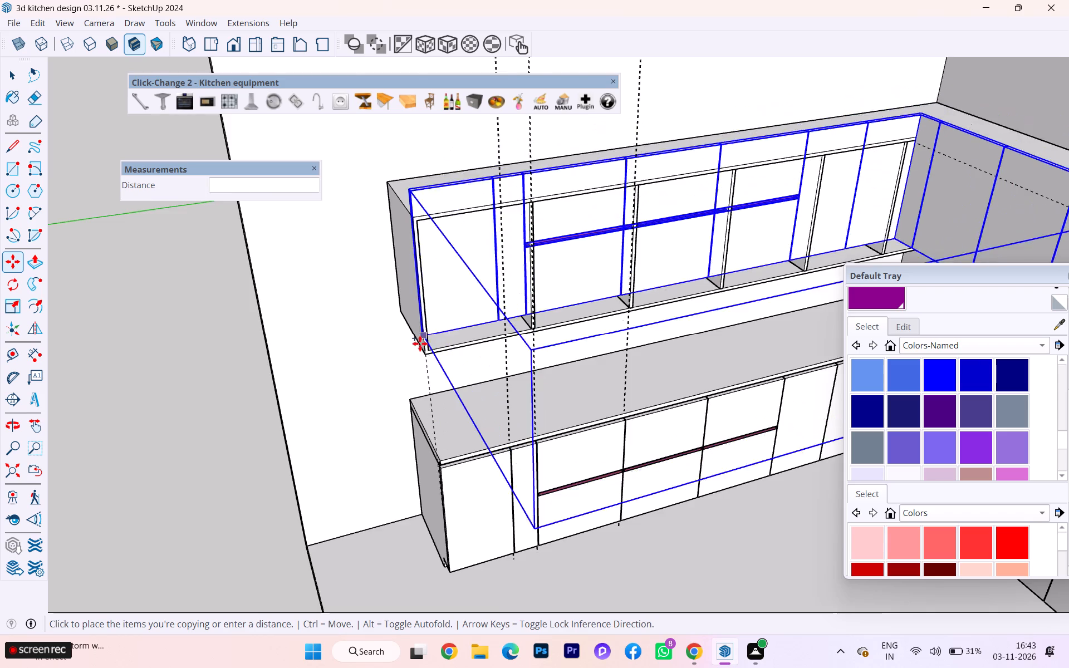
{"action": "scroll", "coordinate": [420, 343], "scroll_direction": "up", "scroll_amount": 7}
{"action": "scroll", "coordinate": [482, 371], "scroll_direction": "up", "scroll_amount": 1}
{"action": "scroll", "coordinate": [482, 370], "scroll_direction": "down", "scroll_amount": 6}
{"action": "scroll", "coordinate": [482, 370], "scroll_direction": "up", "scroll_amount": 1}
{"action": "scroll", "coordinate": [482, 370], "scroll_direction": "down", "scroll_amount": 2}
{"action": "scroll", "coordinate": [482, 370], "scroll_direction": "up", "scroll_amount": 2}
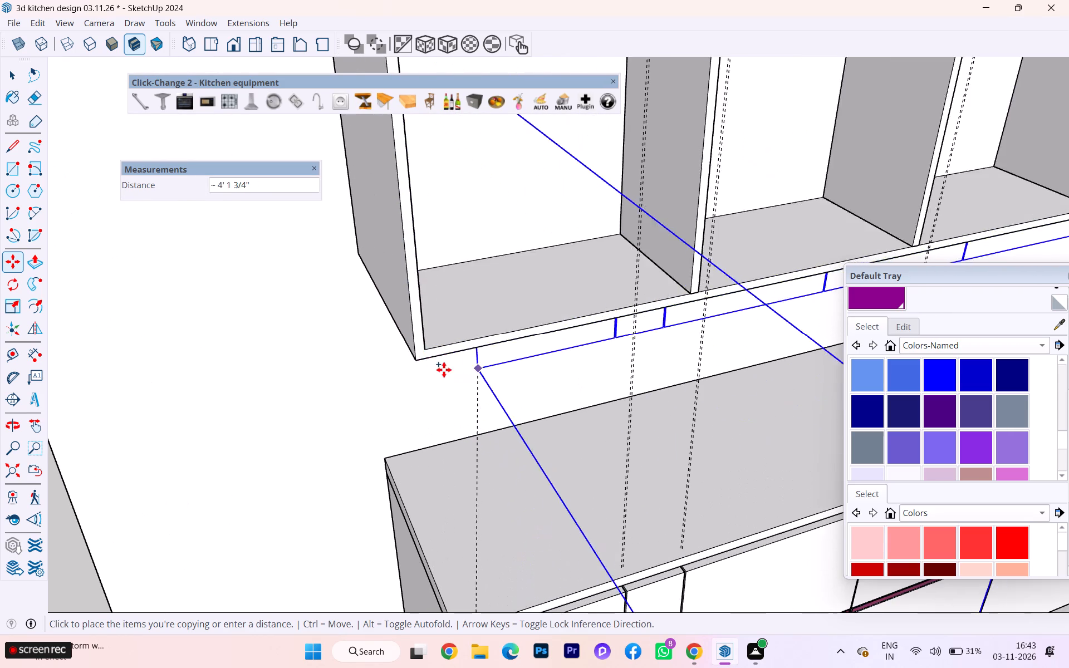
{"action": "left_click", "coordinate": [425, 365]}
Move the copied fronts group about 3 7/16" so its lower back corner meets the wall cabinet's lower front corner.
{"action": "scroll", "coordinate": [488, 384], "scroll_direction": "down", "scroll_amount": 1}
{"action": "middle_click_drag", "start_coordinate": [498, 384], "coordinate": [700, 421]}
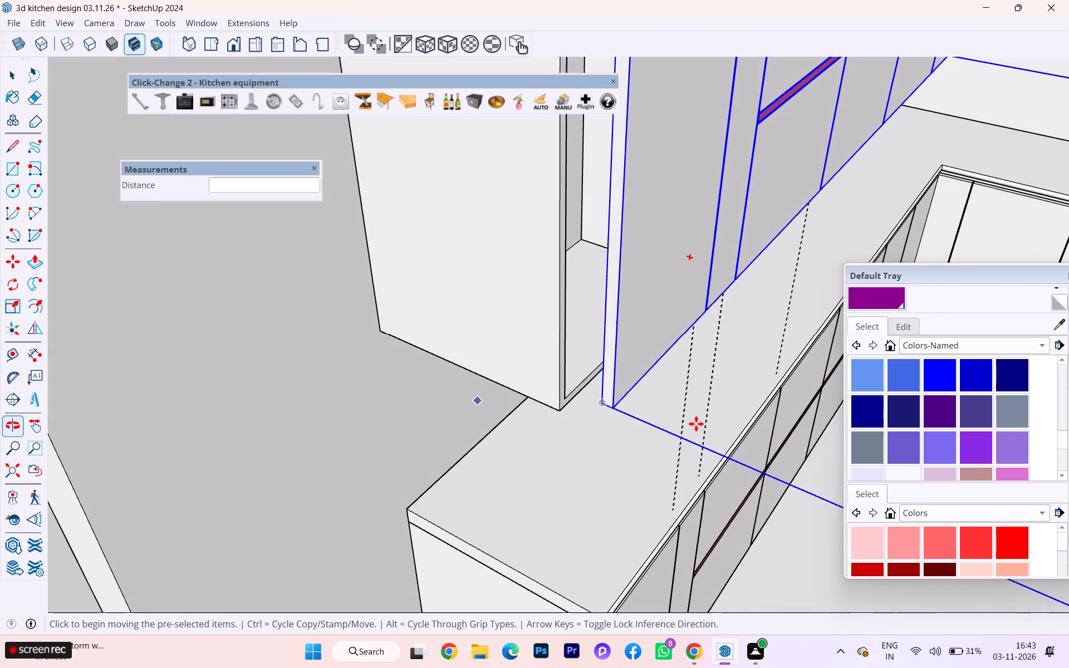
{"action": "scroll", "coordinate": [578, 436], "scroll_direction": "up", "scroll_amount": 2}
{"action": "scroll", "coordinate": [578, 436], "scroll_direction": "down", "scroll_amount": 3}
{"action": "scroll", "coordinate": [578, 436], "scroll_direction": "up", "scroll_amount": 2}
{"action": "scroll", "coordinate": [577, 436], "scroll_direction": "down", "scroll_amount": 1}
{"action": "scroll", "coordinate": [577, 436], "scroll_direction": "up", "scroll_amount": 1}
{"action": "left_click", "coordinate": [616, 381]}
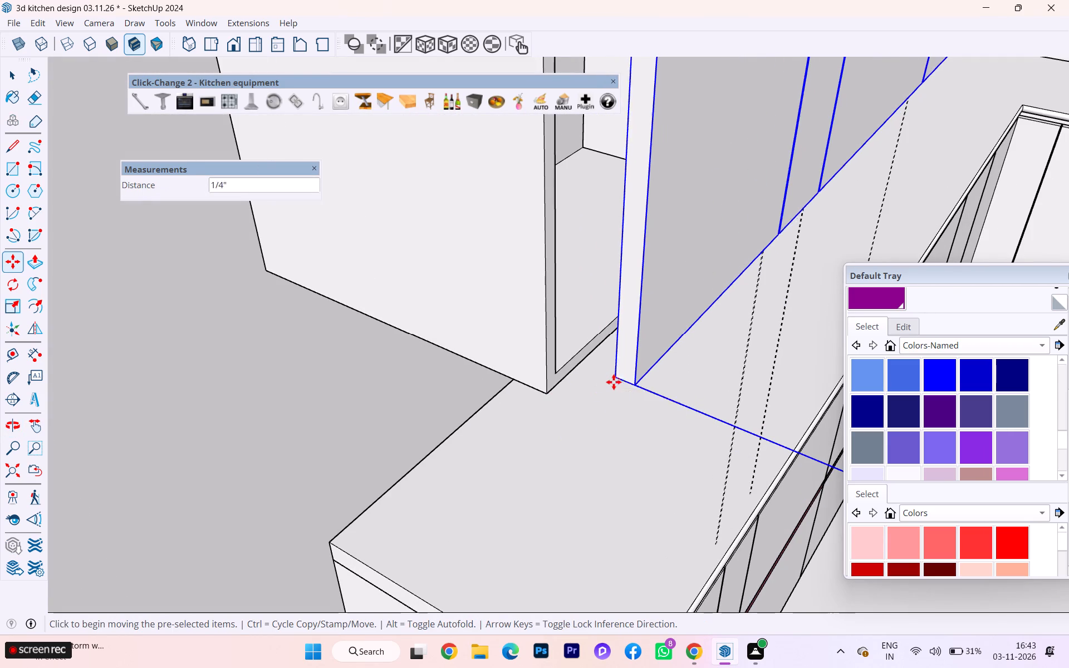
{"action": "left_click", "coordinate": [546, 395]}
Check how the copied fronts sit on the wall cabinet compared with the guides and the base cabinet fronts.
{"action": "scroll", "coordinate": [457, 361], "scroll_direction": "up", "scroll_amount": 2}
{"action": "scroll", "coordinate": [457, 361], "scroll_direction": "down", "scroll_amount": 2}
{"action": "scroll", "coordinate": [457, 362], "scroll_direction": "up", "scroll_amount": 4}
{"action": "scroll", "coordinate": [457, 364], "scroll_direction": "down", "scroll_amount": 1}
{"action": "scroll", "coordinate": [434, 445], "scroll_direction": "down", "scroll_amount": 1}
{"action": "scroll", "coordinate": [433, 446], "scroll_direction": "up", "scroll_amount": 1}
{"action": "scroll", "coordinate": [433, 446], "scroll_direction": "down", "scroll_amount": 8}
{"action": "scroll", "coordinate": [432, 449], "scroll_direction": "up", "scroll_amount": 1}
{"action": "scroll", "coordinate": [472, 423], "scroll_direction": "down", "scroll_amount": 4}
{"action": "scroll", "coordinate": [479, 425], "scroll_direction": "up", "scroll_amount": 4}
{"action": "scroll", "coordinate": [481, 426], "scroll_direction": "down", "scroll_amount": 1}
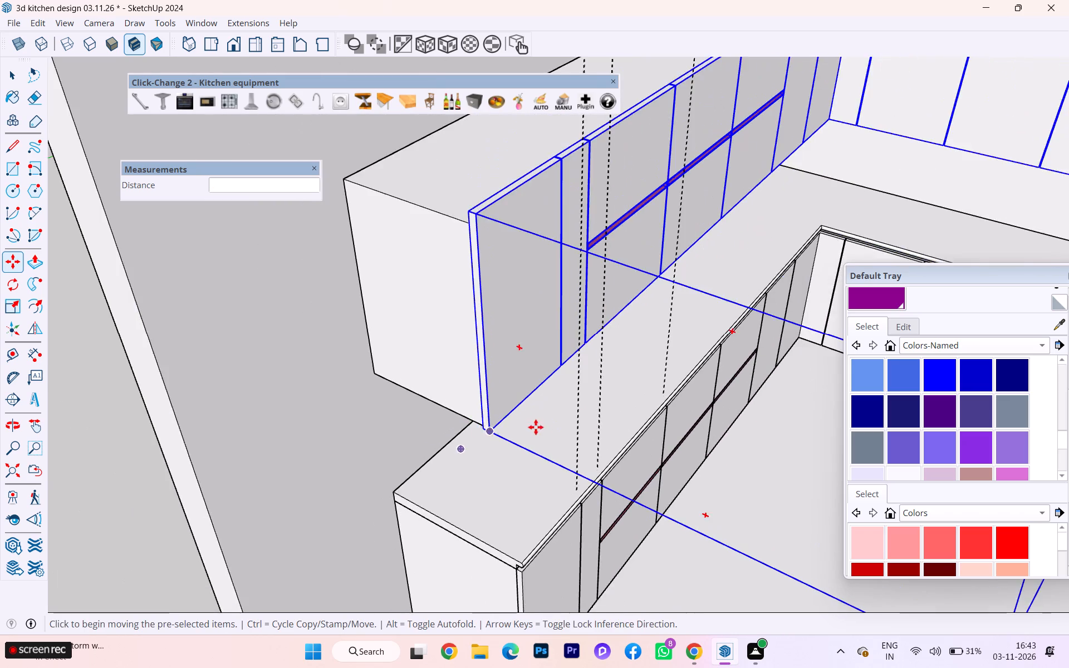
{"action": "scroll", "coordinate": [536, 427], "scroll_direction": "up", "scroll_amount": 5}
{"action": "scroll", "coordinate": [541, 428], "scroll_direction": "down", "scroll_amount": 5}
{"action": "scroll", "coordinate": [544, 429], "scroll_direction": "up", "scroll_amount": 4}
{"action": "middle_click_drag", "start_coordinate": [546, 431], "coordinate": [352, 464]}
{"action": "scroll", "coordinate": [529, 440], "scroll_direction": "down", "scroll_amount": 1}
{"action": "scroll", "coordinate": [347, 437], "scroll_direction": "down", "scroll_amount": 1}
{"action": "scroll", "coordinate": [347, 437], "scroll_direction": "up", "scroll_amount": 3}
{"action": "scroll", "coordinate": [347, 437], "scroll_direction": "down", "scroll_amount": 1}
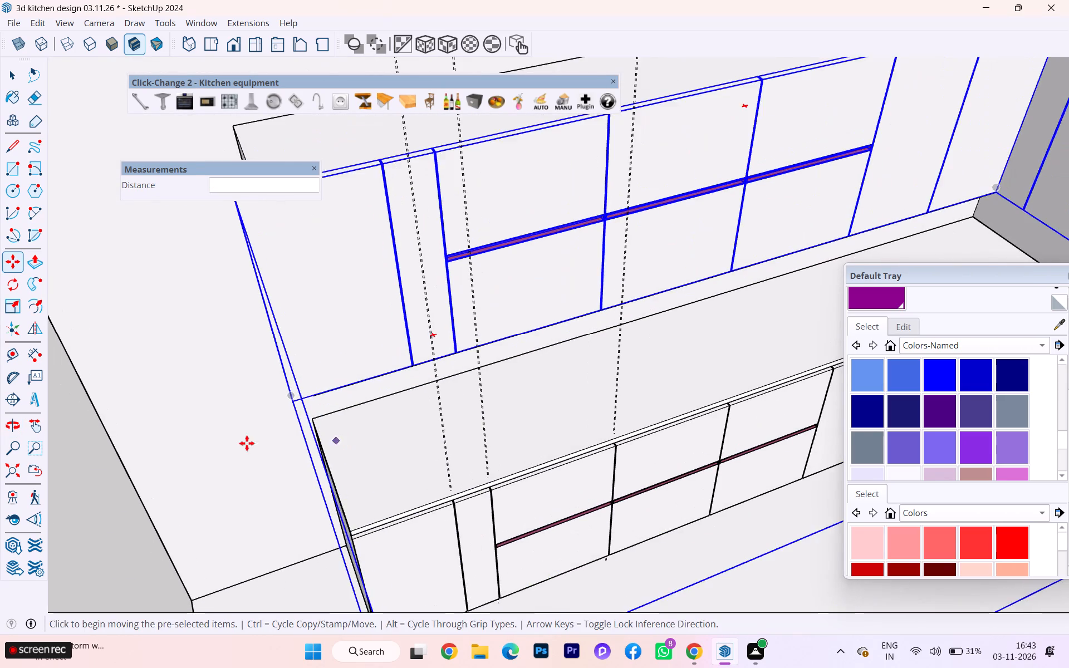
{"action": "scroll", "coordinate": [229, 441], "scroll_direction": "down", "scroll_amount": 11}
{"action": "scroll", "coordinate": [263, 438], "scroll_direction": "up", "scroll_amount": 4}
{"action": "scroll", "coordinate": [263, 438], "scroll_direction": "down", "scroll_amount": 2}
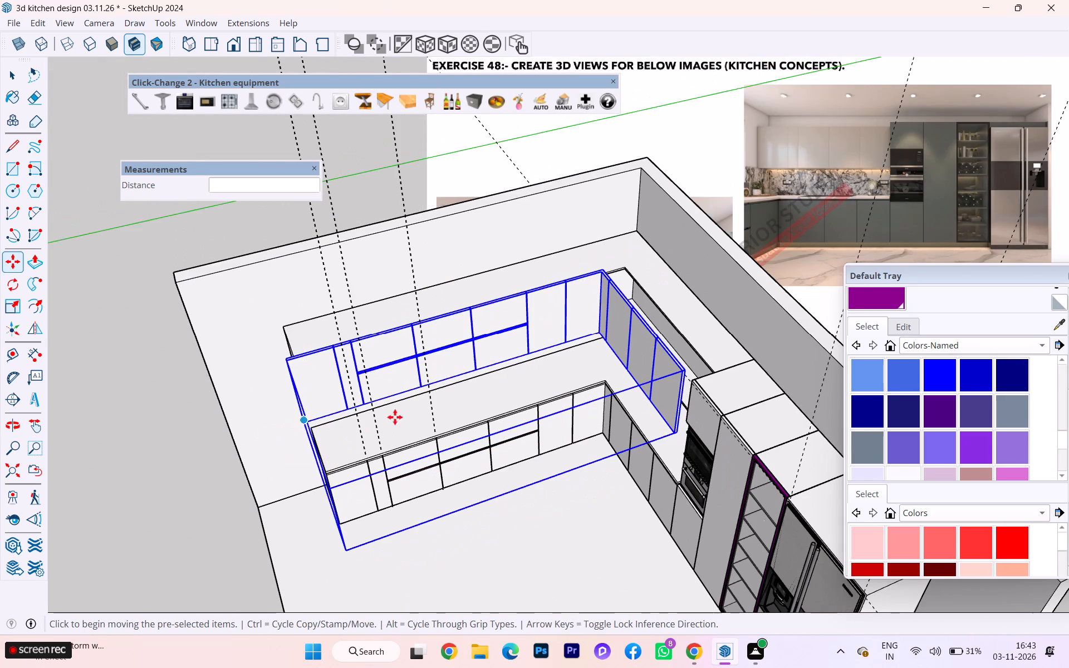
Examine the copied fronts' vertical divisions and horizontal strip against the guides crossing the wall cabinet.
{"action": "scroll", "coordinate": [451, 352], "scroll_direction": "up", "scroll_amount": 5}
{"action": "scroll", "coordinate": [330, 338], "scroll_direction": "up", "scroll_amount": 4}
{"action": "scroll", "coordinate": [330, 338], "scroll_direction": "down", "scroll_amount": 2}
{"action": "scroll", "coordinate": [330, 338], "scroll_direction": "up", "scroll_amount": 4}
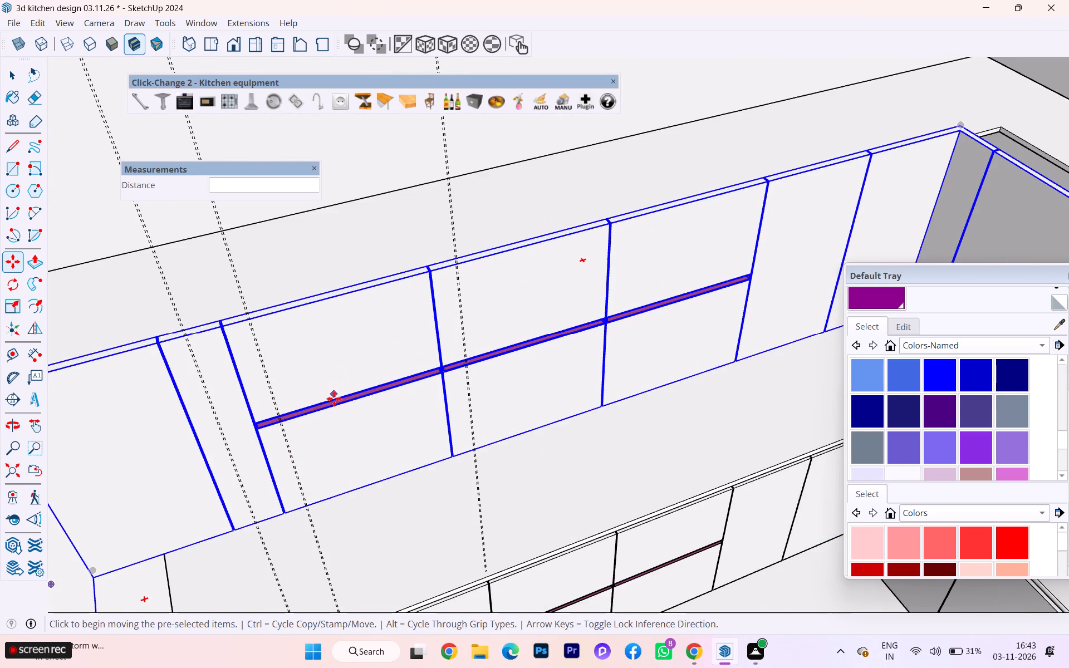
{"action": "scroll", "coordinate": [334, 399], "scroll_direction": "down", "scroll_amount": 1}
{"action": "scroll", "coordinate": [447, 371], "scroll_direction": "down", "scroll_amount": 2}
{"action": "scroll", "coordinate": [448, 371], "scroll_direction": "up", "scroll_amount": 2}
{"action": "scroll", "coordinate": [448, 371], "scroll_direction": "down", "scroll_amount": 3}
{"action": "middle_click_drag", "start_coordinate": [452, 369], "coordinate": [437, 345]}
{"action": "scroll", "coordinate": [354, 343], "scroll_direction": "down", "scroll_amount": 2}
{"action": "scroll", "coordinate": [349, 343], "scroll_direction": "up", "scroll_amount": 1}
{"action": "scroll", "coordinate": [349, 343], "scroll_direction": "down", "scroll_amount": 1}
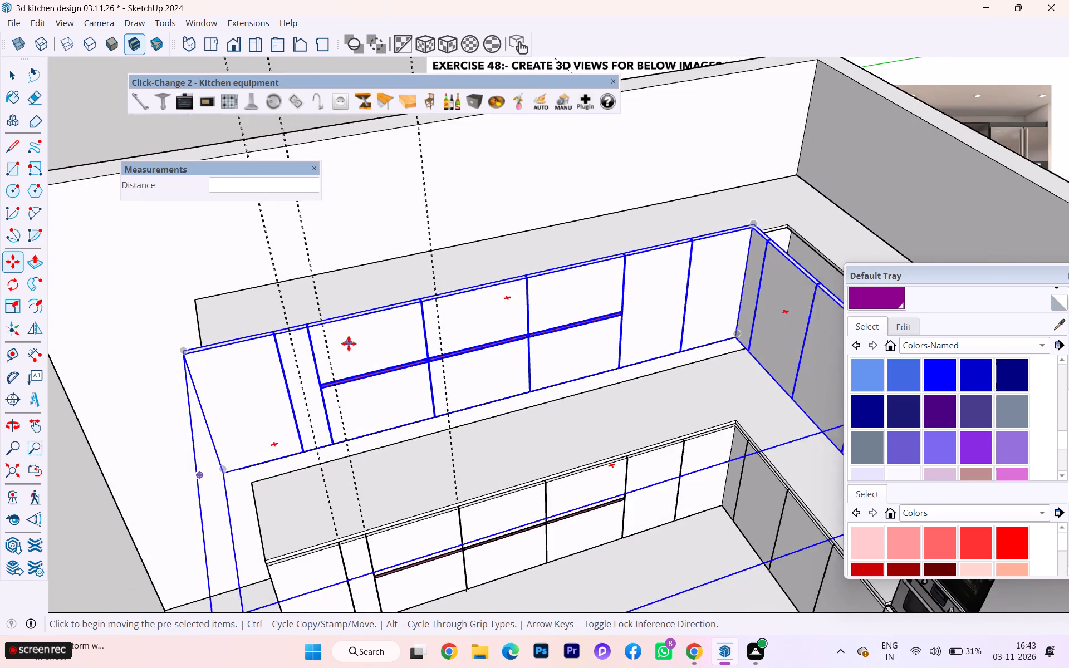
{"action": "scroll", "coordinate": [352, 350], "scroll_direction": "down", "scroll_amount": 1}
{"action": "scroll", "coordinate": [352, 350], "scroll_direction": "up", "scroll_amount": 2}
{"action": "scroll", "coordinate": [353, 351], "scroll_direction": "down", "scroll_amount": 4}
{"action": "scroll", "coordinate": [355, 353], "scroll_direction": "up", "scroll_amount": 1}
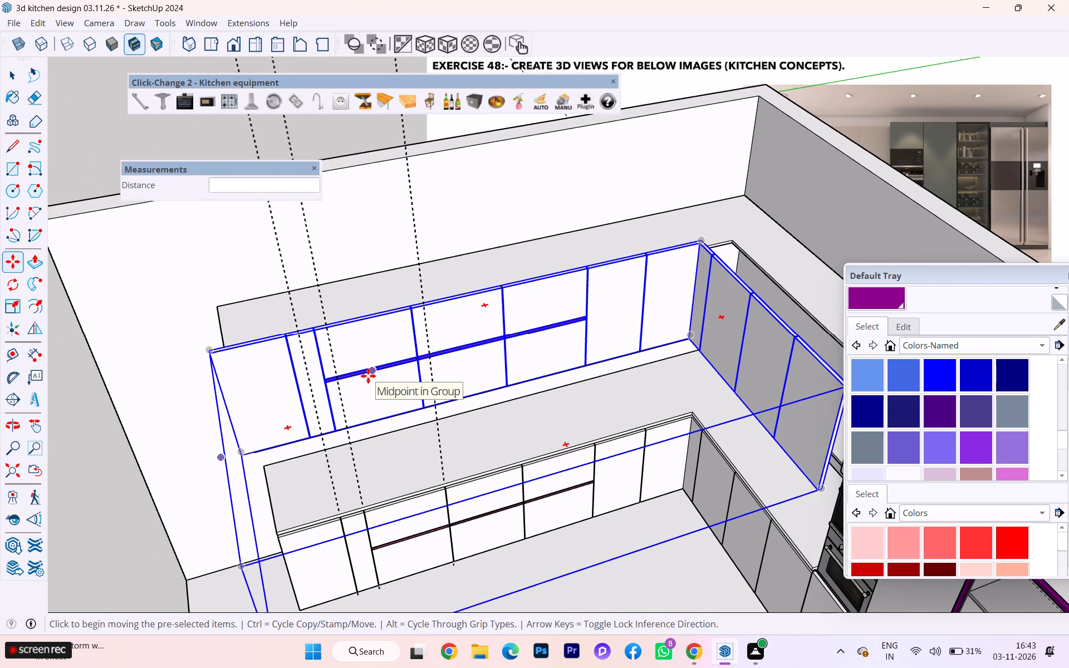
{"action": "scroll", "coordinate": [338, 340], "scroll_direction": "up", "scroll_amount": 2}
{"action": "scroll", "coordinate": [338, 340], "scroll_direction": "down", "scroll_amount": 1}
{"action": "scroll", "coordinate": [338, 340], "scroll_direction": "up", "scroll_amount": 10}
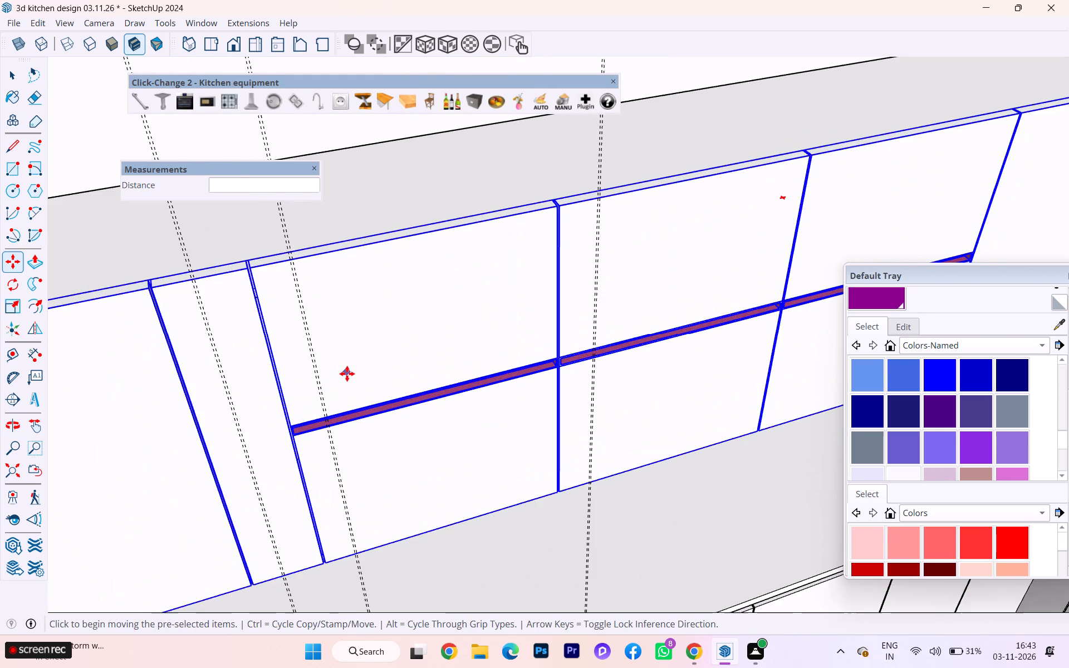
{"action": "scroll", "coordinate": [347, 371], "scroll_direction": "up", "scroll_amount": 1}
{"action": "scroll", "coordinate": [345, 377], "scroll_direction": "down", "scroll_amount": 1}
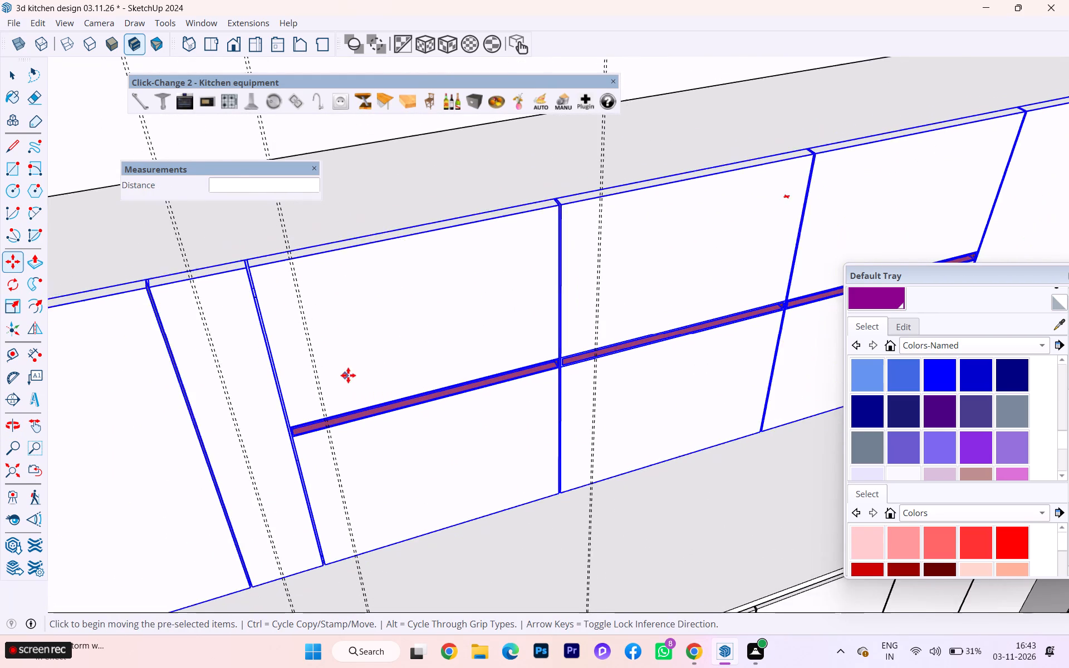
{"action": "scroll", "coordinate": [348, 375], "scroll_direction": "down", "scroll_amount": 3}
{"action": "scroll", "coordinate": [424, 363], "scroll_direction": "up", "scroll_amount": 1}
Delete all guides in the model.
{"action": "left_click", "coordinate": [35, 23]}
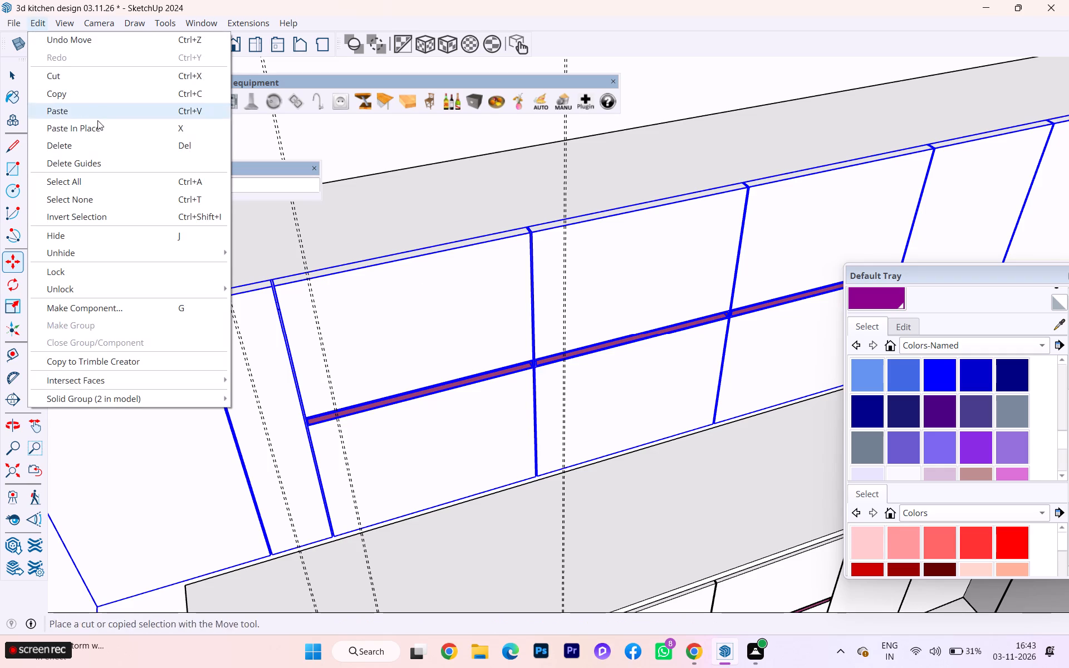
{"action": "left_click", "coordinate": [112, 160]}
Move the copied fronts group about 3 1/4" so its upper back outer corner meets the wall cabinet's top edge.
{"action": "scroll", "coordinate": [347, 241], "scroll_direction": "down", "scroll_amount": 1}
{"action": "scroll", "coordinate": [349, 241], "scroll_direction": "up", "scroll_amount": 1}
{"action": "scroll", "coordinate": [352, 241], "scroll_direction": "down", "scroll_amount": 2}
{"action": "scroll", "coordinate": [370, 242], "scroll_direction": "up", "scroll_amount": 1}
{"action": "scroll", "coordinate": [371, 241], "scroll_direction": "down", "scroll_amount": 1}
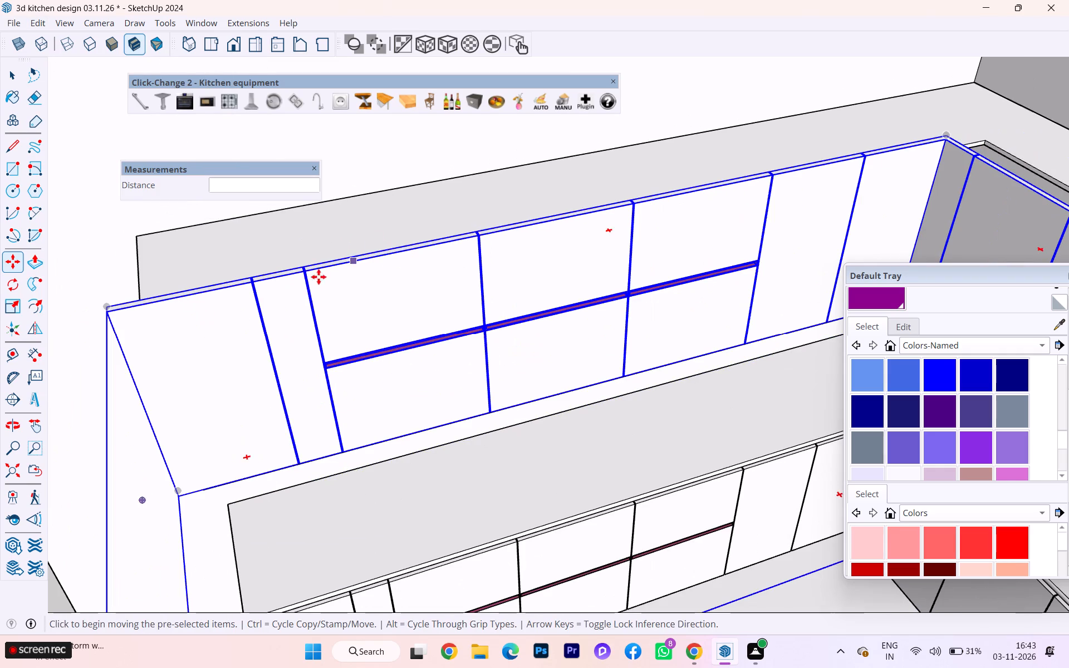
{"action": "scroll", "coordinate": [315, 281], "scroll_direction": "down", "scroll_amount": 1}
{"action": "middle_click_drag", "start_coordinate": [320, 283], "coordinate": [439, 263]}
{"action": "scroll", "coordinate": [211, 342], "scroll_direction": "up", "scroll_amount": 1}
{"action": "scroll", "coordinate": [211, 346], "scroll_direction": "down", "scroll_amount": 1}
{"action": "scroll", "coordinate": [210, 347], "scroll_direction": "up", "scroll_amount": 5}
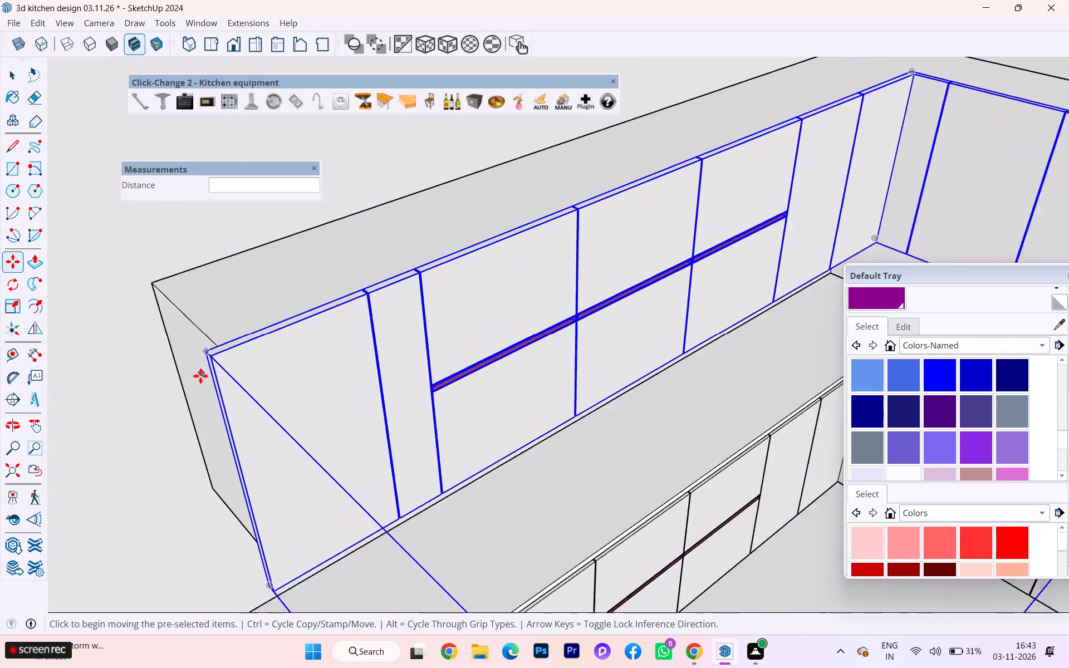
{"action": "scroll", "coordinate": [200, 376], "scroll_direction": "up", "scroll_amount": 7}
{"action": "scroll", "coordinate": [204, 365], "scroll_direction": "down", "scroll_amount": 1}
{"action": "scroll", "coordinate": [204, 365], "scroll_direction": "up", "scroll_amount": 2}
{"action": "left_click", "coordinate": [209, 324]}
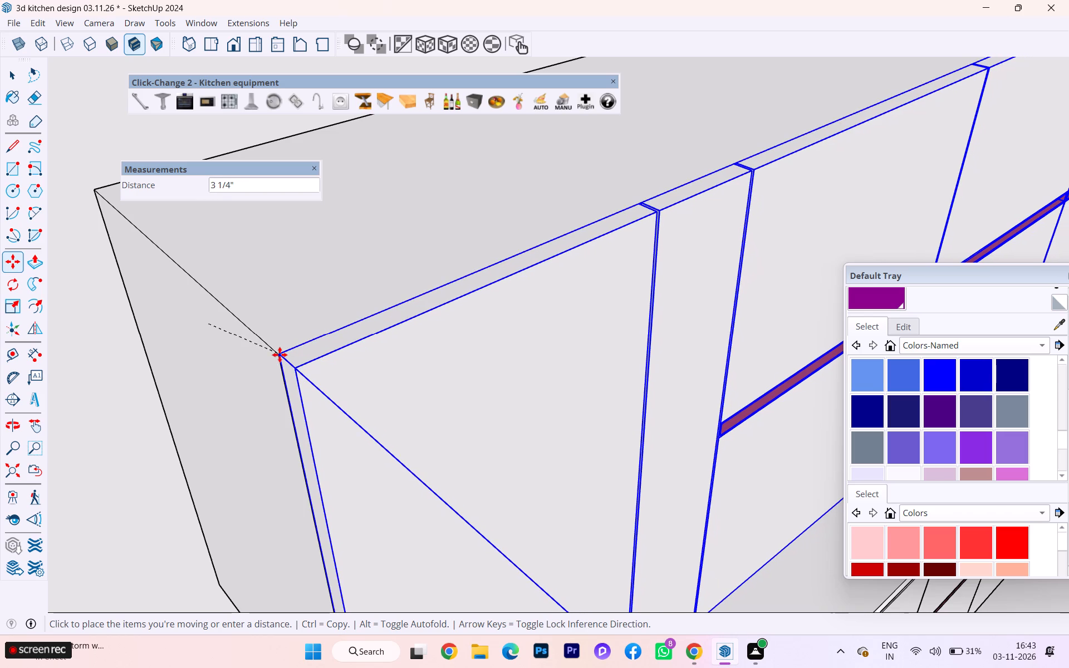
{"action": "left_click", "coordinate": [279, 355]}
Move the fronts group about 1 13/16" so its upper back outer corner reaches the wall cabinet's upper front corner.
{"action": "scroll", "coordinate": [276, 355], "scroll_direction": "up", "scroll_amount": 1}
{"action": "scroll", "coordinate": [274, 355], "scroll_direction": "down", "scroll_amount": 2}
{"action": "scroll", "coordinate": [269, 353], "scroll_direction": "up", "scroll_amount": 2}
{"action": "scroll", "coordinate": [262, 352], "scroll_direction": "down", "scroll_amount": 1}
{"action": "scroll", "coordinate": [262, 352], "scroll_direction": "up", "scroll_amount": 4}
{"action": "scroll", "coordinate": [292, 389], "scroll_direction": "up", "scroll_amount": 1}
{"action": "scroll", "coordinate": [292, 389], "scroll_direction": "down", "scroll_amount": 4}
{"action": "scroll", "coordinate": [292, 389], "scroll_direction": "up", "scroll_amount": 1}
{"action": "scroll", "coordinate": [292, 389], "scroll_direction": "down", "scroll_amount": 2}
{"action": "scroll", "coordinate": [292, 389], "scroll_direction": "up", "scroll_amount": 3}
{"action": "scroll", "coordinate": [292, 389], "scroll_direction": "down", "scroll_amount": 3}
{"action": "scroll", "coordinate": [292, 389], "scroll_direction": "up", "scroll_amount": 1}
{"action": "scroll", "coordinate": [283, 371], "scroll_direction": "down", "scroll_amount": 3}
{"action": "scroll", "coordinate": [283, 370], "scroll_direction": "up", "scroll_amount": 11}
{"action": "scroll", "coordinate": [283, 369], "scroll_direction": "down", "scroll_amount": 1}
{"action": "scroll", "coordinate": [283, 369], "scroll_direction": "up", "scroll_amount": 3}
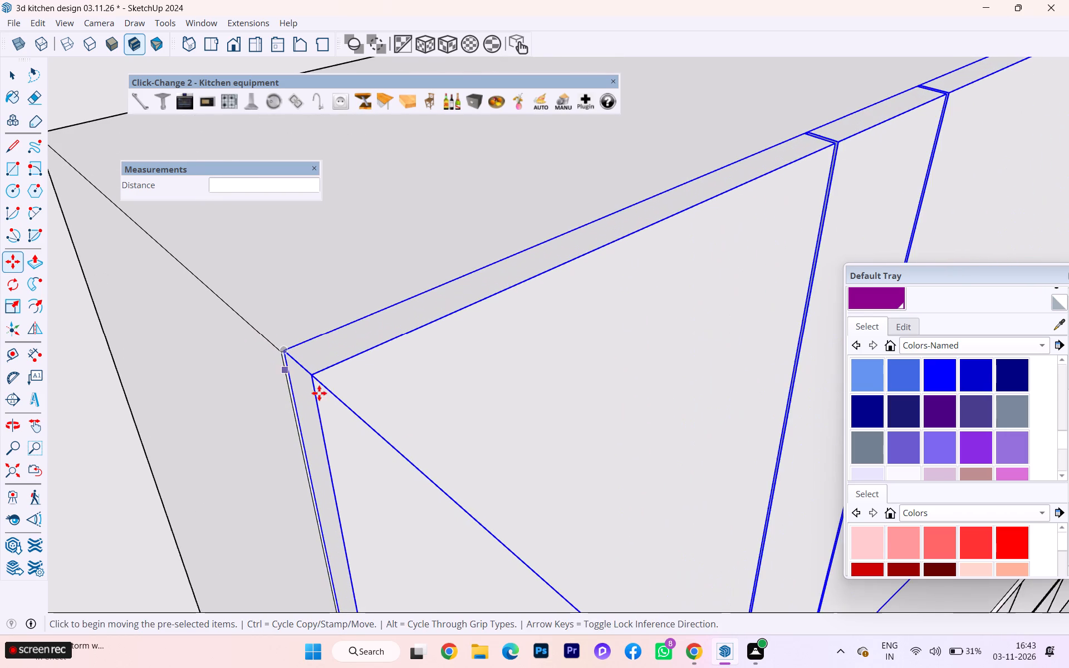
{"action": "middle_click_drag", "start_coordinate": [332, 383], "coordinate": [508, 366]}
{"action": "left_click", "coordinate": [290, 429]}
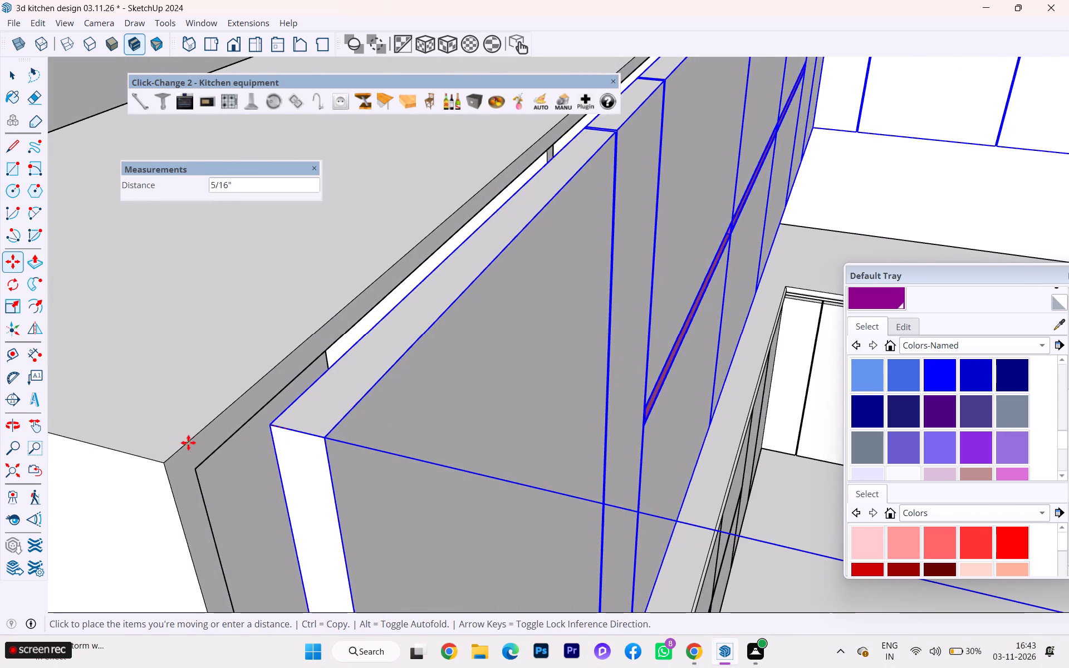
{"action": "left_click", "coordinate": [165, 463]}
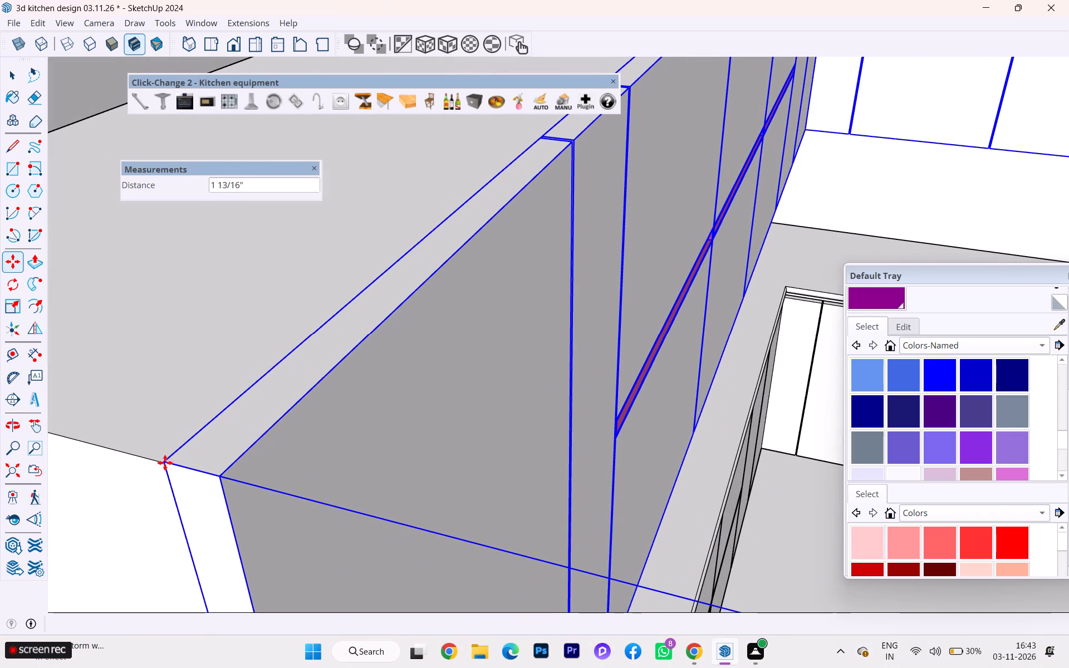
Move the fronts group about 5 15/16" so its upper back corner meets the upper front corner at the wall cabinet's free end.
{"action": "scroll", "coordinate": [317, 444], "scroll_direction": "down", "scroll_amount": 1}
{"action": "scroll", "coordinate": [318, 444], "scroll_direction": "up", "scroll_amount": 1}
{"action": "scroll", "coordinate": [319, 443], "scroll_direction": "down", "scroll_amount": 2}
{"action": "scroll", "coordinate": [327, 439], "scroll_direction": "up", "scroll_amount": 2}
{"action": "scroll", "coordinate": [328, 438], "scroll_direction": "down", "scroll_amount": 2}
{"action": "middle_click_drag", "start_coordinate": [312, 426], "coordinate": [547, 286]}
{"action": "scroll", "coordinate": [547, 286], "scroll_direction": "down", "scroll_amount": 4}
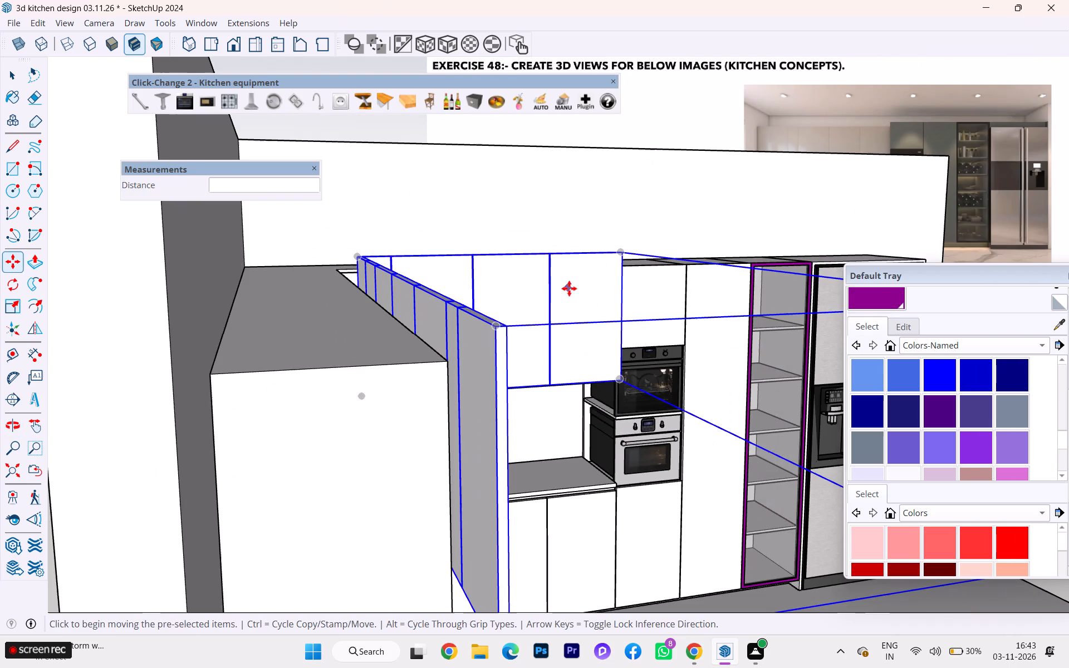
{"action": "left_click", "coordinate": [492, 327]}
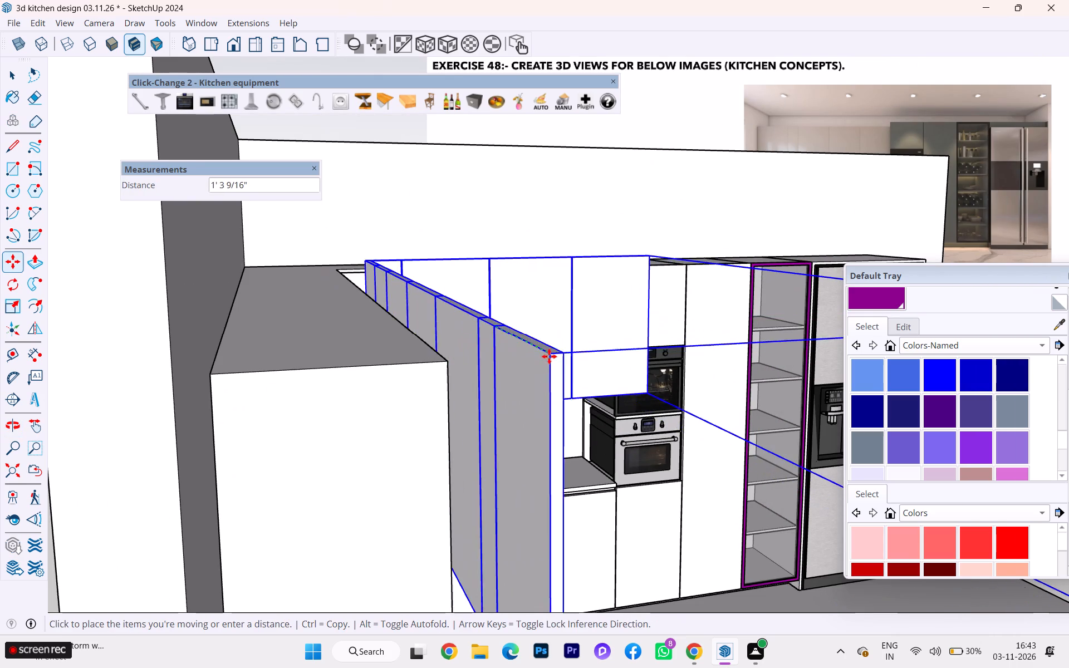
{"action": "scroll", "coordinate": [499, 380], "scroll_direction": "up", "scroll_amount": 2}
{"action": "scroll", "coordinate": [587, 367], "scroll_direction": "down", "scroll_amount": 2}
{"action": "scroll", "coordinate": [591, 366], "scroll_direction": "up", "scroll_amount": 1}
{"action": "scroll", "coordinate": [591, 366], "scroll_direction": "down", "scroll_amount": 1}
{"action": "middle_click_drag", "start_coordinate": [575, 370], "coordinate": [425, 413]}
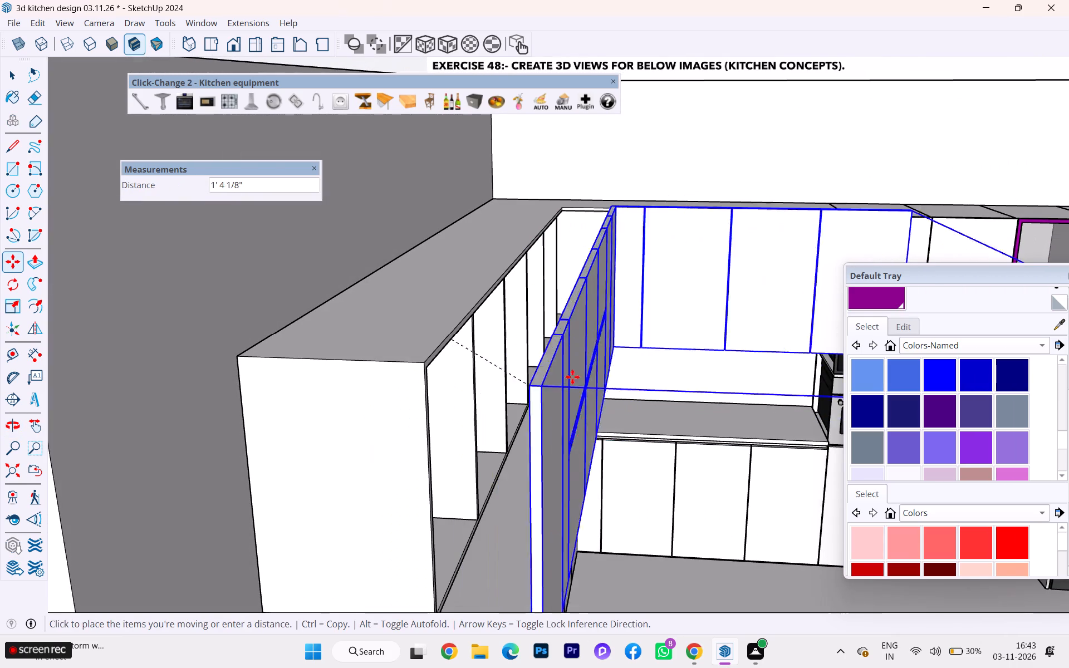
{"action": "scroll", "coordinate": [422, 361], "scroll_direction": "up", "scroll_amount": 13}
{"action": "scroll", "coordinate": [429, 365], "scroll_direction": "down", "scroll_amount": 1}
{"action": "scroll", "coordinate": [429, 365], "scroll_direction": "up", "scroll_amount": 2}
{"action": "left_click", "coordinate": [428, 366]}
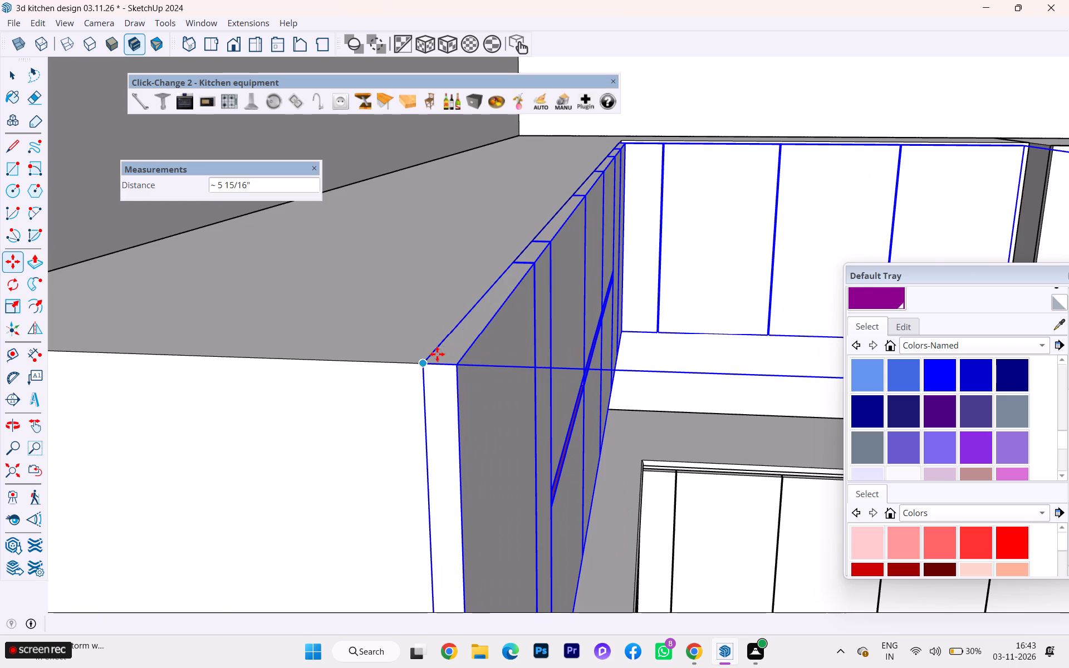
Check the fit of the fronts group along both wall cabinet runs, at the free end and the inner corner.
{"action": "scroll", "coordinate": [434, 313], "scroll_direction": "down", "scroll_amount": 2}
{"action": "scroll", "coordinate": [430, 313], "scroll_direction": "up", "scroll_amount": 2}
{"action": "scroll", "coordinate": [429, 314], "scroll_direction": "down", "scroll_amount": 5}
{"action": "scroll", "coordinate": [370, 321], "scroll_direction": "up", "scroll_amount": 1}
{"action": "scroll", "coordinate": [370, 321], "scroll_direction": "down", "scroll_amount": 2}
{"action": "scroll", "coordinate": [370, 321], "scroll_direction": "up", "scroll_amount": 1}
{"action": "scroll", "coordinate": [370, 321], "scroll_direction": "down", "scroll_amount": 4}
{"action": "scroll", "coordinate": [509, 316], "scroll_direction": "up", "scroll_amount": 1}
{"action": "scroll", "coordinate": [509, 316], "scroll_direction": "down", "scroll_amount": 5}
{"action": "middle_click_drag", "start_coordinate": [601, 313], "coordinate": [371, 346]}
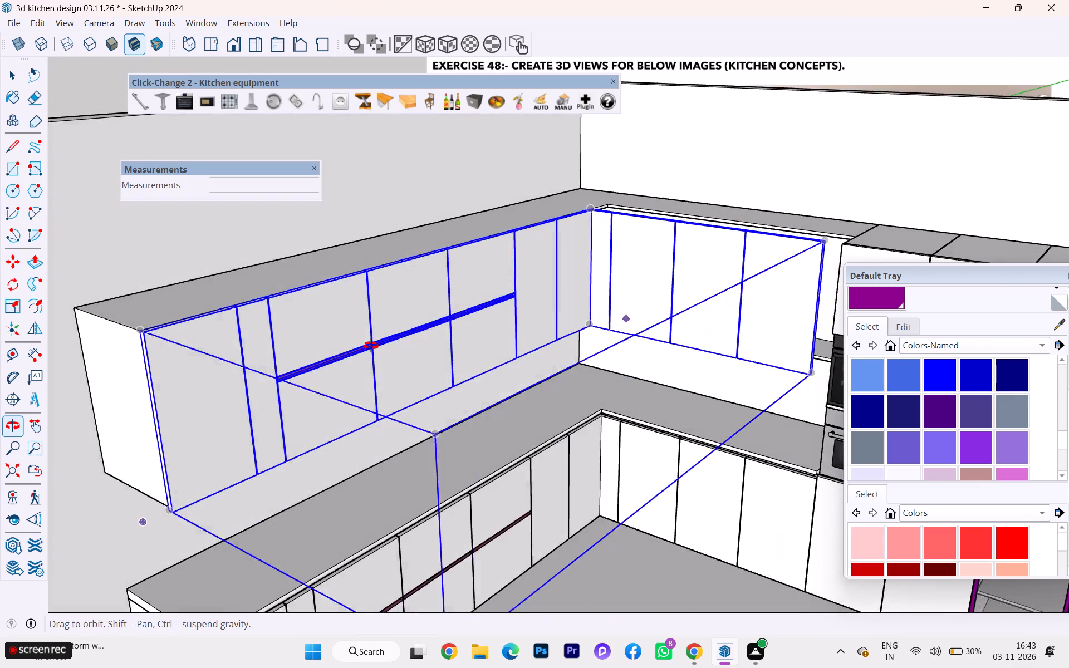
{"action": "middle_click_drag", "start_coordinate": [371, 346], "coordinate": [282, 354]}
{"action": "scroll", "coordinate": [713, 294], "scroll_direction": "up", "scroll_amount": 4}
{"action": "scroll", "coordinate": [672, 271], "scroll_direction": "down", "scroll_amount": 2}
{"action": "scroll", "coordinate": [673, 272], "scroll_direction": "up", "scroll_amount": 1}
{"action": "scroll", "coordinate": [676, 274], "scroll_direction": "down", "scroll_amount": 2}
{"action": "scroll", "coordinate": [777, 294], "scroll_direction": "up", "scroll_amount": 4}
{"action": "scroll", "coordinate": [781, 295], "scroll_direction": "down", "scroll_amount": 1}
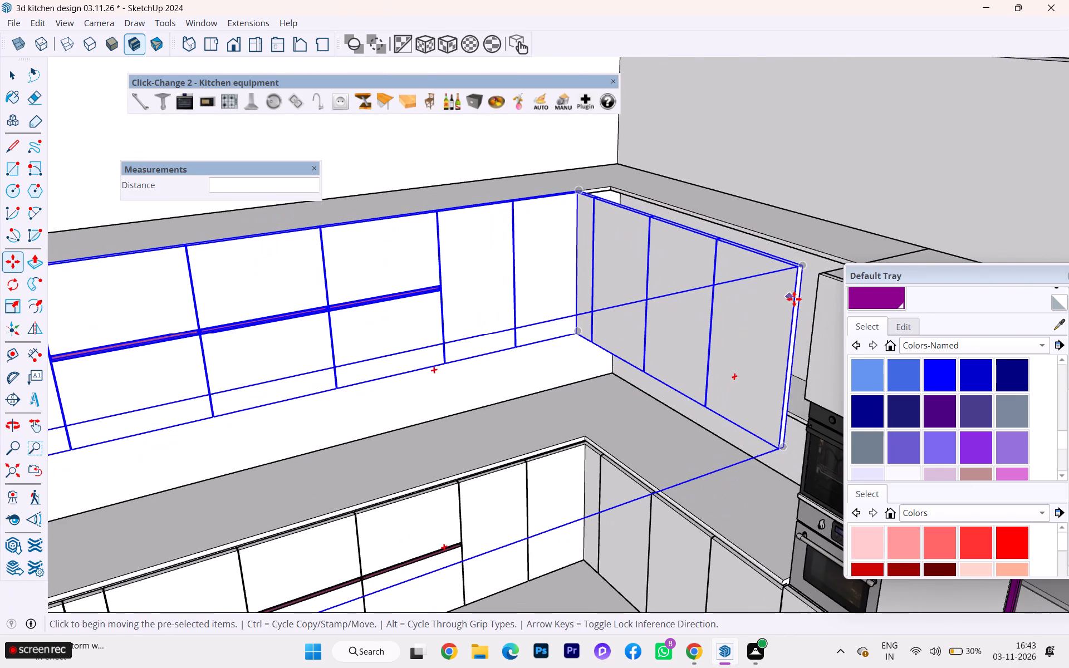
{"action": "scroll", "coordinate": [683, 306], "scroll_direction": "down", "scroll_amount": 2}
{"action": "scroll", "coordinate": [678, 307], "scroll_direction": "up", "scroll_amount": 3}
{"action": "scroll", "coordinate": [678, 307], "scroll_direction": "down", "scroll_amount": 3}
{"action": "scroll", "coordinate": [693, 307], "scroll_direction": "up", "scroll_amount": 1}
{"action": "scroll", "coordinate": [694, 307], "scroll_direction": "down", "scroll_amount": 4}
{"action": "scroll", "coordinate": [697, 308], "scroll_direction": "up", "scroll_amount": 2}
{"action": "scroll", "coordinate": [697, 308], "scroll_direction": "down", "scroll_amount": 2}
{"action": "middle_click_drag", "start_coordinate": [689, 311], "coordinate": [887, 364]}
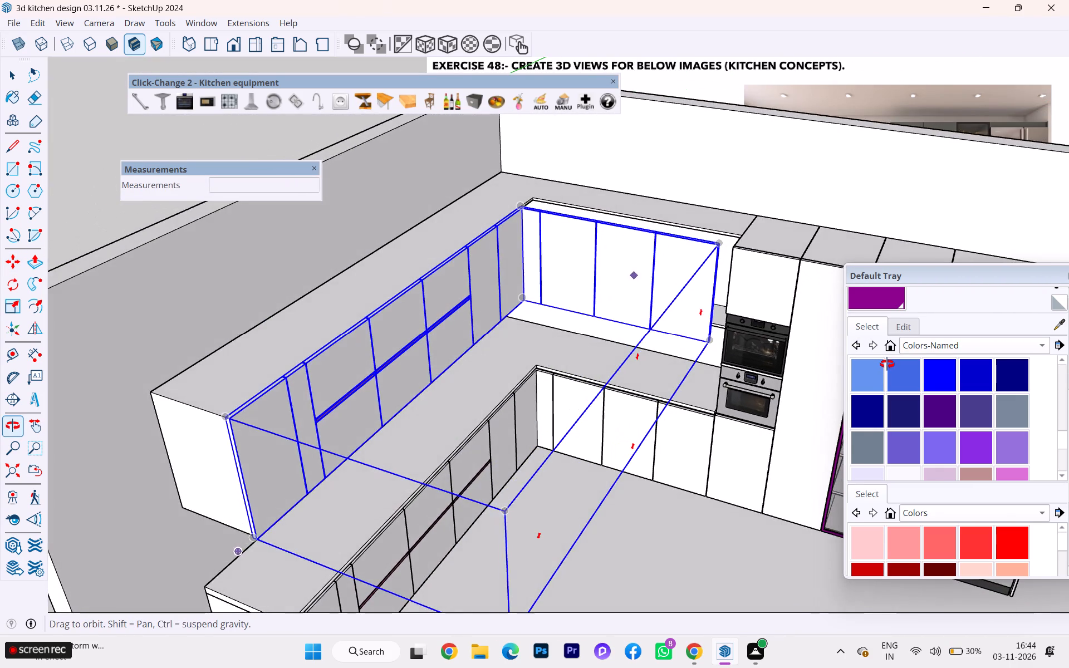
{"action": "middle_click_drag", "start_coordinate": [887, 364], "coordinate": [668, 446]}
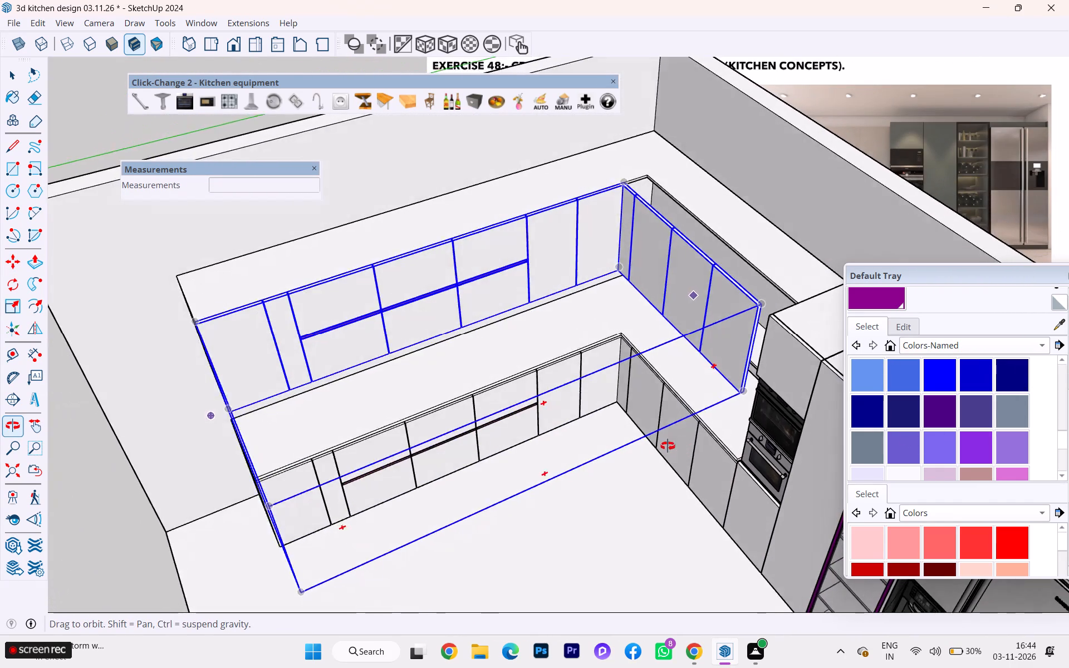
{"action": "middle_click_drag", "start_coordinate": [668, 446], "coordinate": [644, 445]}
{"action": "scroll", "coordinate": [674, 150], "scroll_direction": "up", "scroll_amount": 5}
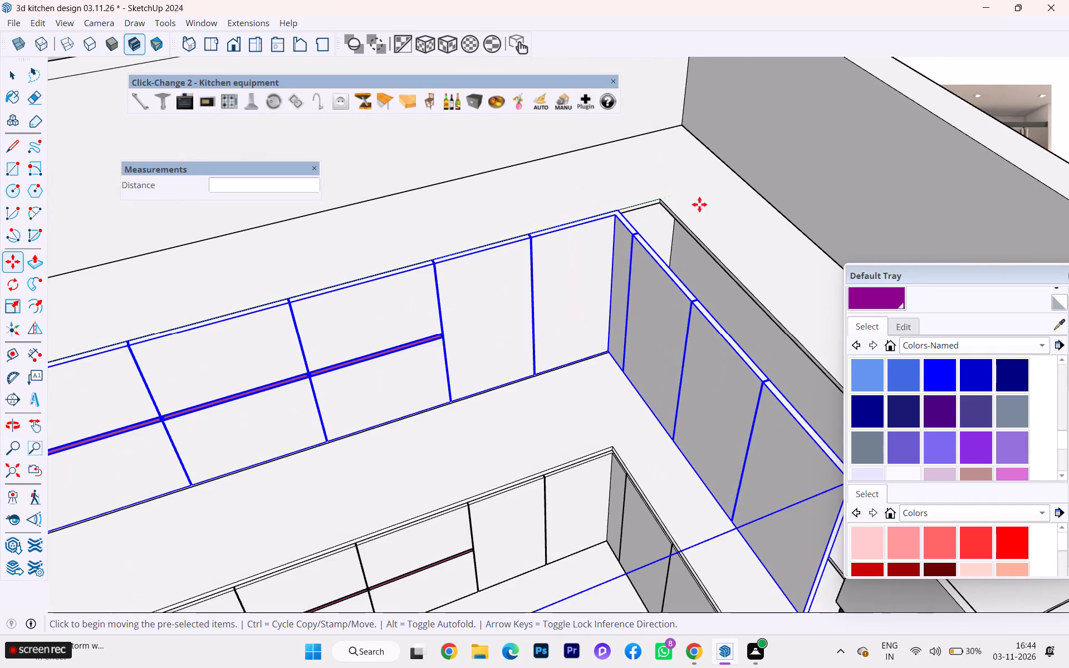
{"action": "scroll", "coordinate": [705, 207], "scroll_direction": "down", "scroll_amount": 2}
{"action": "scroll", "coordinate": [728, 210], "scroll_direction": "up", "scroll_amount": 1}
{"action": "scroll", "coordinate": [731, 210], "scroll_direction": "down", "scroll_amount": 3}
{"action": "scroll", "coordinate": [813, 217], "scroll_direction": "down", "scroll_amount": 3}
{"action": "scroll", "coordinate": [426, 301], "scroll_direction": "up", "scroll_amount": 2}
{"action": "scroll", "coordinate": [426, 301], "scroll_direction": "down", "scroll_amount": 1}
{"action": "scroll", "coordinate": [426, 301], "scroll_direction": "up", "scroll_amount": 3}
{"action": "scroll", "coordinate": [426, 301], "scroll_direction": "down", "scroll_amount": 1}
{"action": "scroll", "coordinate": [426, 300], "scroll_direction": "up", "scroll_amount": 3}
{"action": "scroll", "coordinate": [399, 282], "scroll_direction": "down", "scroll_amount": 2}
{"action": "scroll", "coordinate": [398, 283], "scroll_direction": "up", "scroll_amount": 8}
{"action": "scroll", "coordinate": [380, 291], "scroll_direction": "down", "scroll_amount": 1}
{"action": "scroll", "coordinate": [367, 296], "scroll_direction": "up", "scroll_amount": 1}
{"action": "scroll", "coordinate": [281, 325], "scroll_direction": "up", "scroll_amount": 5}
{"action": "scroll", "coordinate": [281, 325], "scroll_direction": "down", "scroll_amount": 3}
{"action": "scroll", "coordinate": [281, 325], "scroll_direction": "up", "scroll_amount": 9}
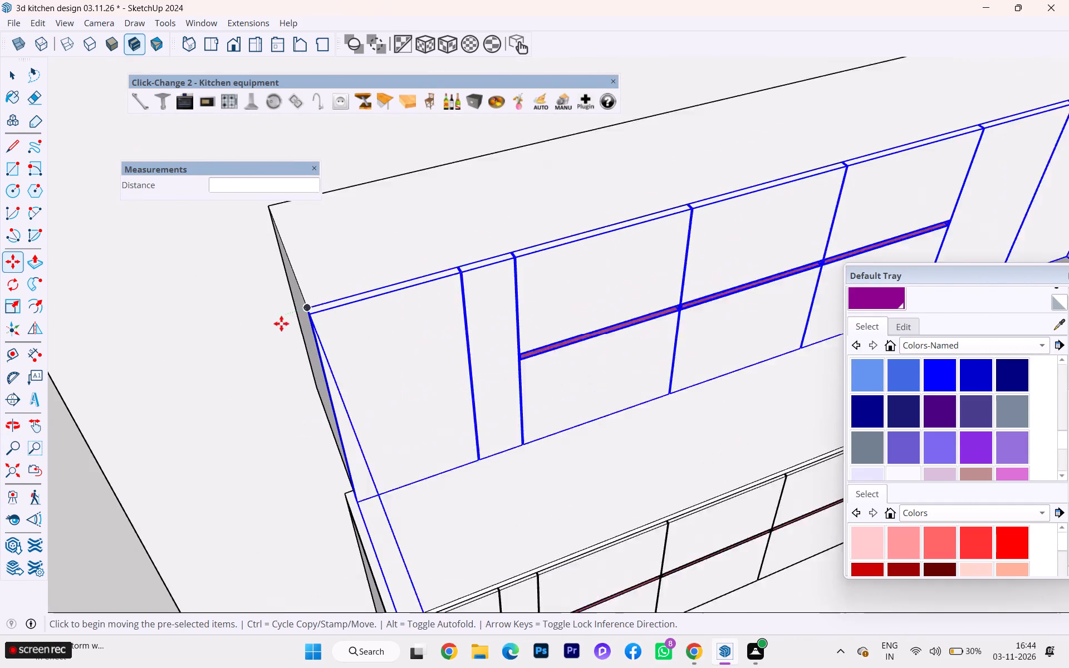
{"action": "scroll", "coordinate": [305, 308], "scroll_direction": "up", "scroll_amount": 1}
{"action": "scroll", "coordinate": [302, 308], "scroll_direction": "down", "scroll_amount": 3}
{"action": "scroll", "coordinate": [287, 315], "scroll_direction": "up", "scroll_amount": 1}
{"action": "scroll", "coordinate": [285, 315], "scroll_direction": "down", "scroll_amount": 4}
{"action": "scroll", "coordinate": [270, 321], "scroll_direction": "up", "scroll_amount": 1}
{"action": "scroll", "coordinate": [256, 318], "scroll_direction": "down", "scroll_amount": 2}
{"action": "scroll", "coordinate": [265, 317], "scroll_direction": "up", "scroll_amount": 3}
{"action": "scroll", "coordinate": [268, 317], "scroll_direction": "down", "scroll_amount": 2}
{"action": "scroll", "coordinate": [271, 317], "scroll_direction": "up", "scroll_amount": 1}
{"action": "scroll", "coordinate": [272, 317], "scroll_direction": "down", "scroll_amount": 7}
{"action": "scroll", "coordinate": [261, 340], "scroll_direction": "up", "scroll_amount": 1}
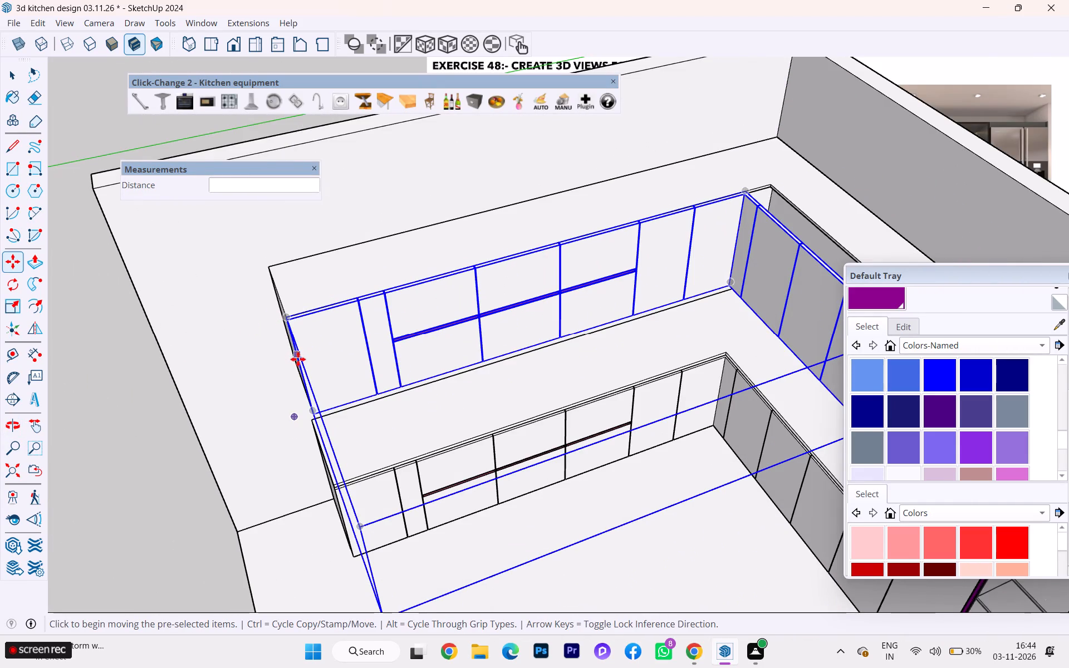
{"action": "scroll", "coordinate": [298, 364], "scroll_direction": "down", "scroll_amount": 4}
{"action": "middle_click_drag", "start_coordinate": [305, 363], "coordinate": [296, 301]}
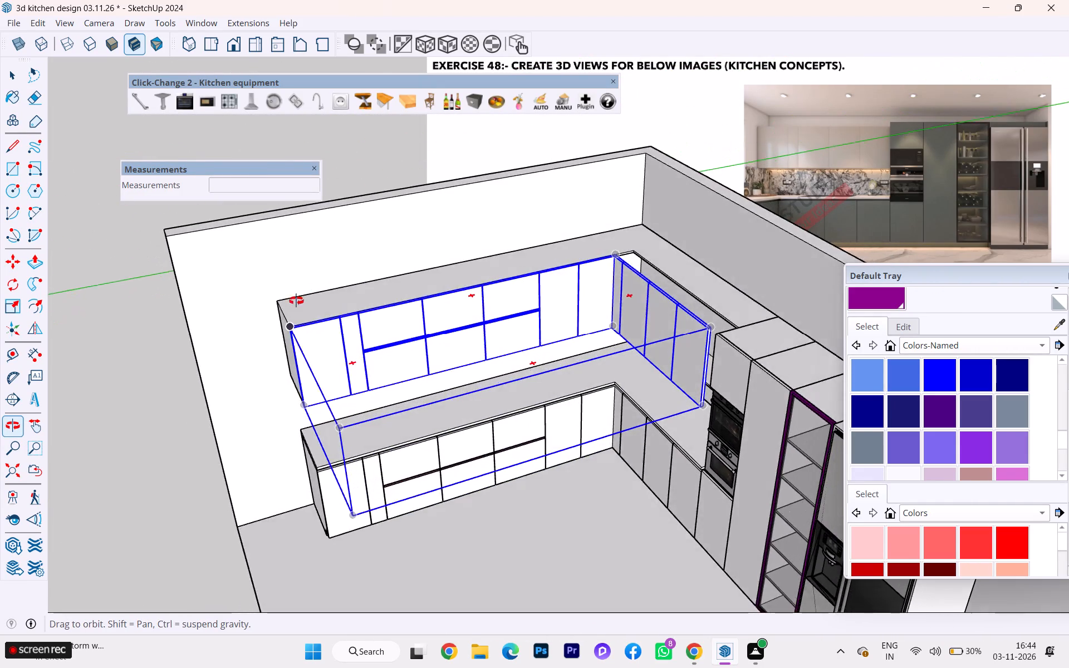
{"action": "middle_click_drag", "start_coordinate": [296, 301], "coordinate": [273, 309]}
Move the fronts group along the wall cabinet so its upper back inner corner meets the cabinet's upper inner corner.
{"action": "scroll", "coordinate": [643, 234], "scroll_direction": "up", "scroll_amount": 12}
{"action": "scroll", "coordinate": [635, 253], "scroll_direction": "down", "scroll_amount": 3}
{"action": "scroll", "coordinate": [635, 253], "scroll_direction": "up", "scroll_amount": 3}
{"action": "scroll", "coordinate": [635, 253], "scroll_direction": "down", "scroll_amount": 2}
{"action": "scroll", "coordinate": [634, 254], "scroll_direction": "up", "scroll_amount": 3}
{"action": "scroll", "coordinate": [613, 282], "scroll_direction": "down", "scroll_amount": 4}
{"action": "scroll", "coordinate": [613, 282], "scroll_direction": "up", "scroll_amount": 2}
{"action": "scroll", "coordinate": [613, 282], "scroll_direction": "down", "scroll_amount": 1}
{"action": "scroll", "coordinate": [613, 282], "scroll_direction": "up", "scroll_amount": 4}
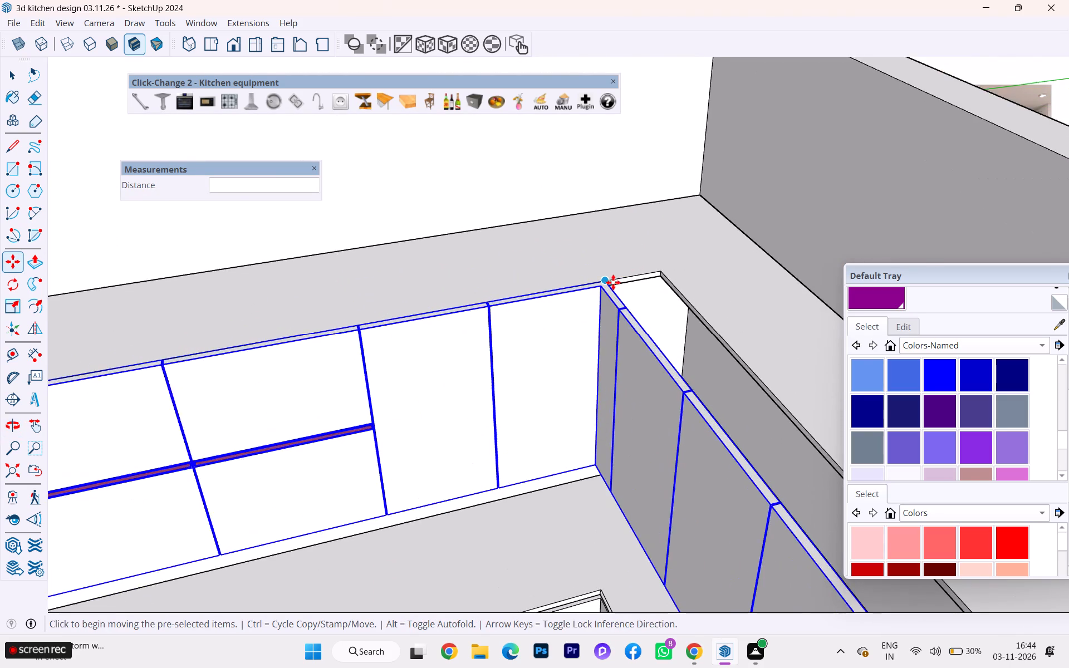
{"action": "scroll", "coordinate": [613, 282], "scroll_direction": "up", "scroll_amount": 4}
{"action": "left_click", "coordinate": [601, 279]}
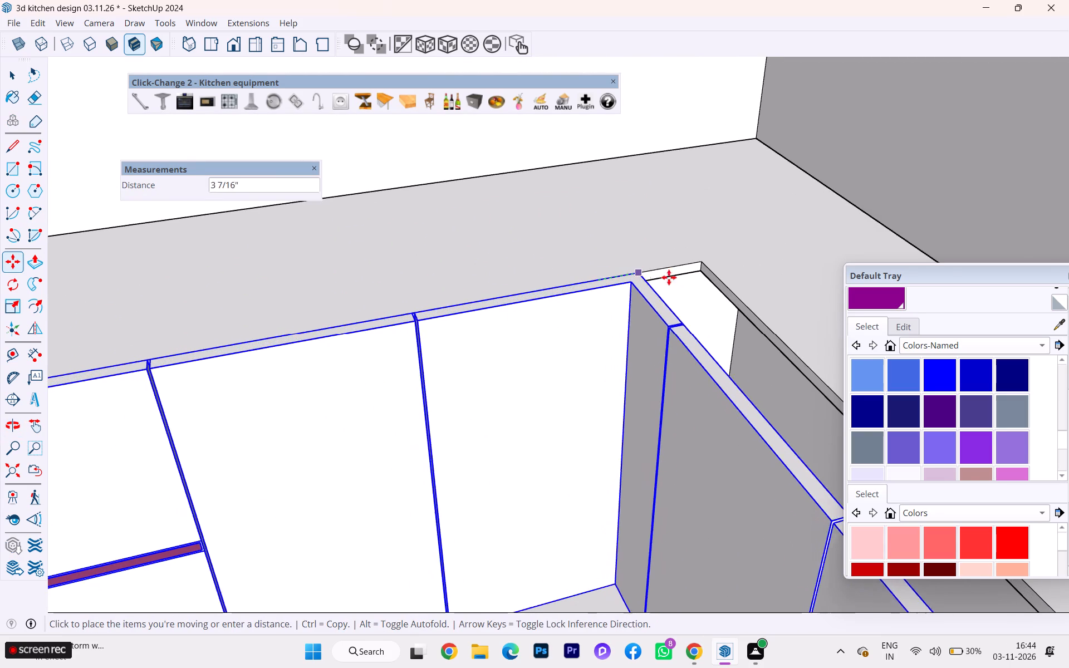
{"action": "left_click", "coordinate": [700, 264]}
{"action": "scroll", "coordinate": [659, 217], "scroll_direction": "down", "scroll_amount": 3}
{"action": "scroll", "coordinate": [657, 219], "scroll_direction": "up", "scroll_amount": 3}
{"action": "scroll", "coordinate": [654, 222], "scroll_direction": "down", "scroll_amount": 5}
{"action": "scroll", "coordinate": [587, 243], "scroll_direction": "up", "scroll_amount": 1}
{"action": "scroll", "coordinate": [586, 243], "scroll_direction": "down", "scroll_amount": 1}
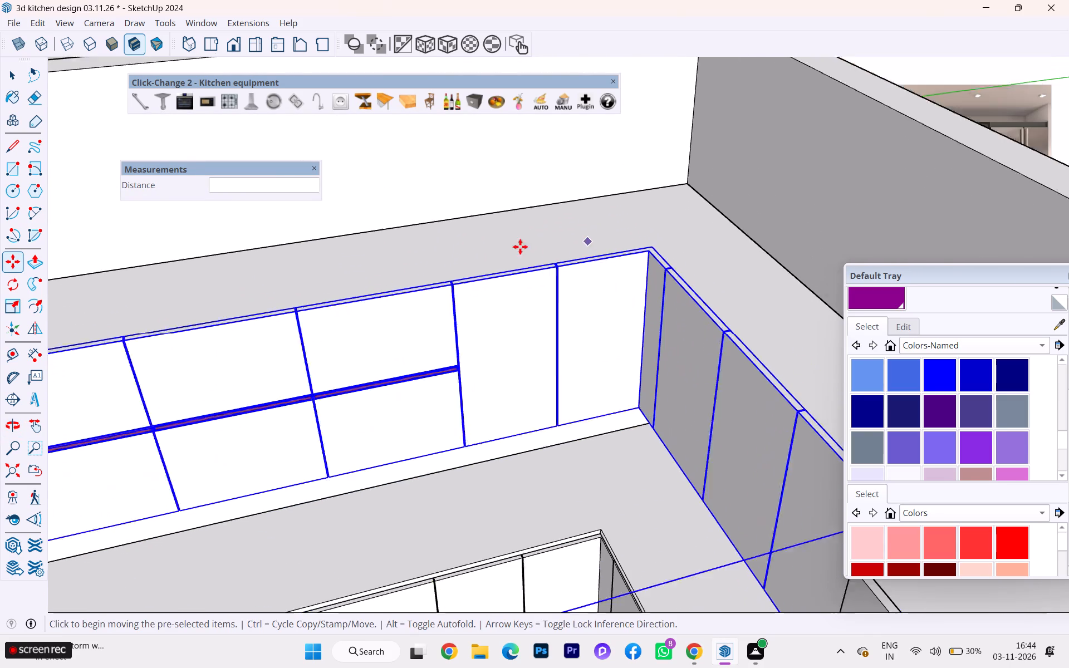
Examine how the fronts group sits along both wall cabinet runs, at the inner corner and beside the oven tower.
{"action": "scroll", "coordinate": [520, 247], "scroll_direction": "down", "scroll_amount": 1}
{"action": "scroll", "coordinate": [457, 244], "scroll_direction": "up", "scroll_amount": 3}
{"action": "scroll", "coordinate": [456, 244], "scroll_direction": "down", "scroll_amount": 2}
{"action": "middle_click_drag", "start_coordinate": [484, 267], "coordinate": [662, 263]}
{"action": "scroll", "coordinate": [544, 256], "scroll_direction": "down", "scroll_amount": 3}
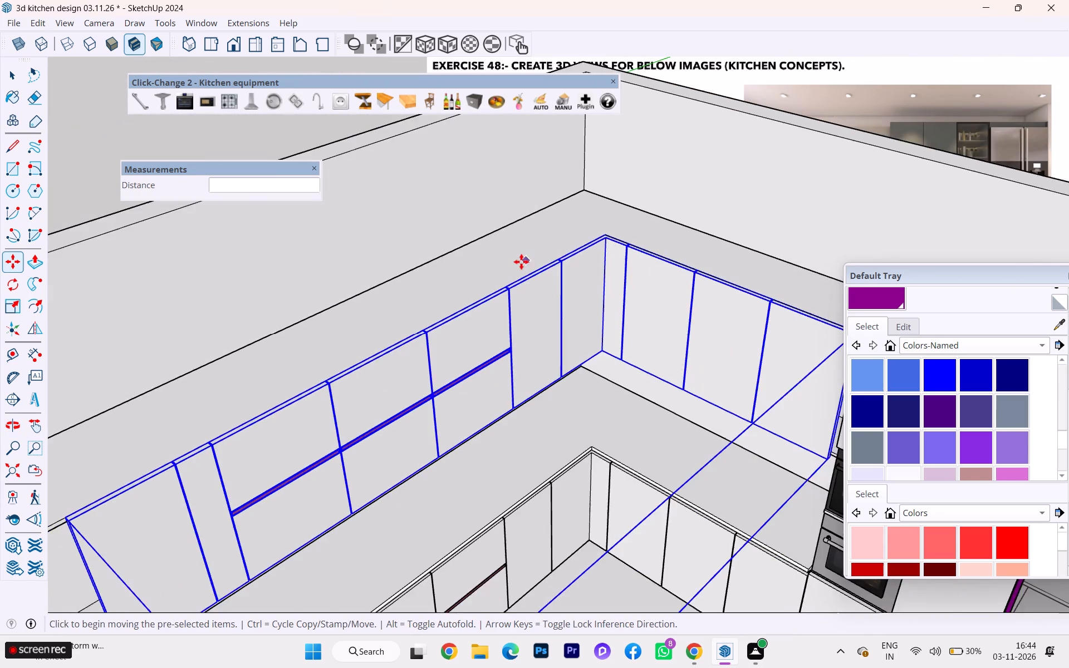
{"action": "scroll", "coordinate": [521, 262], "scroll_direction": "down", "scroll_amount": 4}
{"action": "middle_click_drag", "start_coordinate": [493, 271], "coordinate": [553, 261]}
{"action": "scroll", "coordinate": [702, 262], "scroll_direction": "down", "scroll_amount": 1}
{"action": "scroll", "coordinate": [712, 272], "scroll_direction": "up", "scroll_amount": 3}
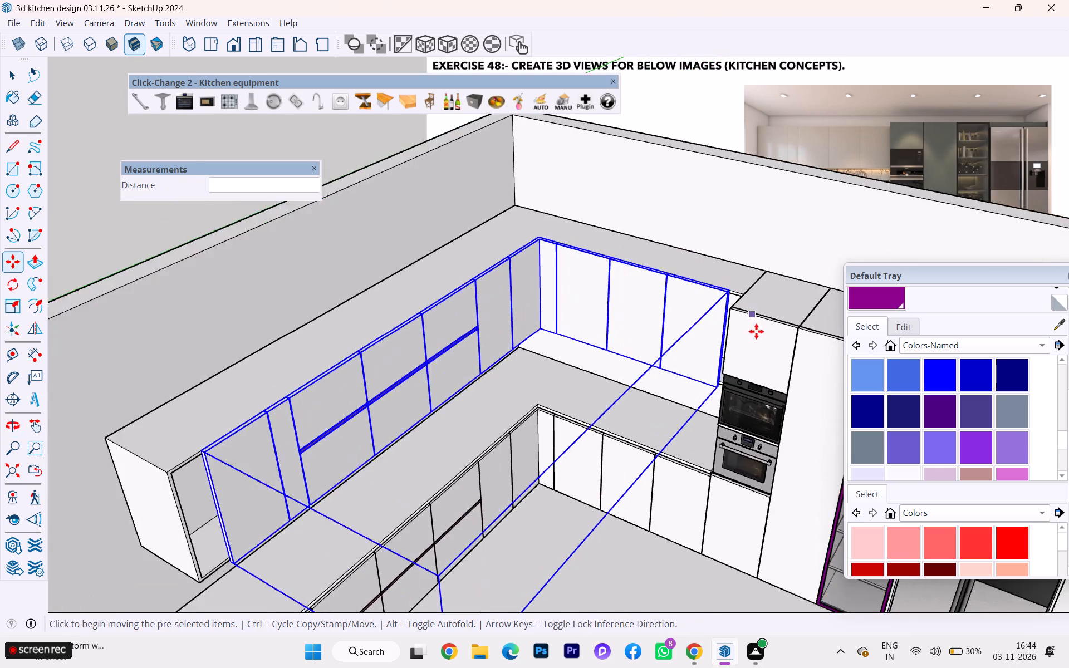
{"action": "scroll", "coordinate": [756, 331], "scroll_direction": "up", "scroll_amount": 2}
{"action": "scroll", "coordinate": [528, 297], "scroll_direction": "up", "scroll_amount": 1}
{"action": "scroll", "coordinate": [525, 297], "scroll_direction": "down", "scroll_amount": 2}
{"action": "middle_click_drag", "start_coordinate": [522, 295], "coordinate": [616, 244]}
{"action": "scroll", "coordinate": [301, 359], "scroll_direction": "up", "scroll_amount": 5}
{"action": "scroll", "coordinate": [262, 352], "scroll_direction": "down", "scroll_amount": 6}
{"action": "scroll", "coordinate": [232, 334], "scroll_direction": "up", "scroll_amount": 1}
{"action": "scroll", "coordinate": [232, 334], "scroll_direction": "down", "scroll_amount": 2}
{"action": "scroll", "coordinate": [230, 332], "scroll_direction": "up", "scroll_amount": 3}
{"action": "scroll", "coordinate": [229, 332], "scroll_direction": "down", "scroll_amount": 1}
{"action": "scroll", "coordinate": [393, 311], "scroll_direction": "down", "scroll_amount": 2}
{"action": "scroll", "coordinate": [425, 318], "scroll_direction": "up", "scroll_amount": 1}
{"action": "scroll", "coordinate": [429, 319], "scroll_direction": "down", "scroll_amount": 2}
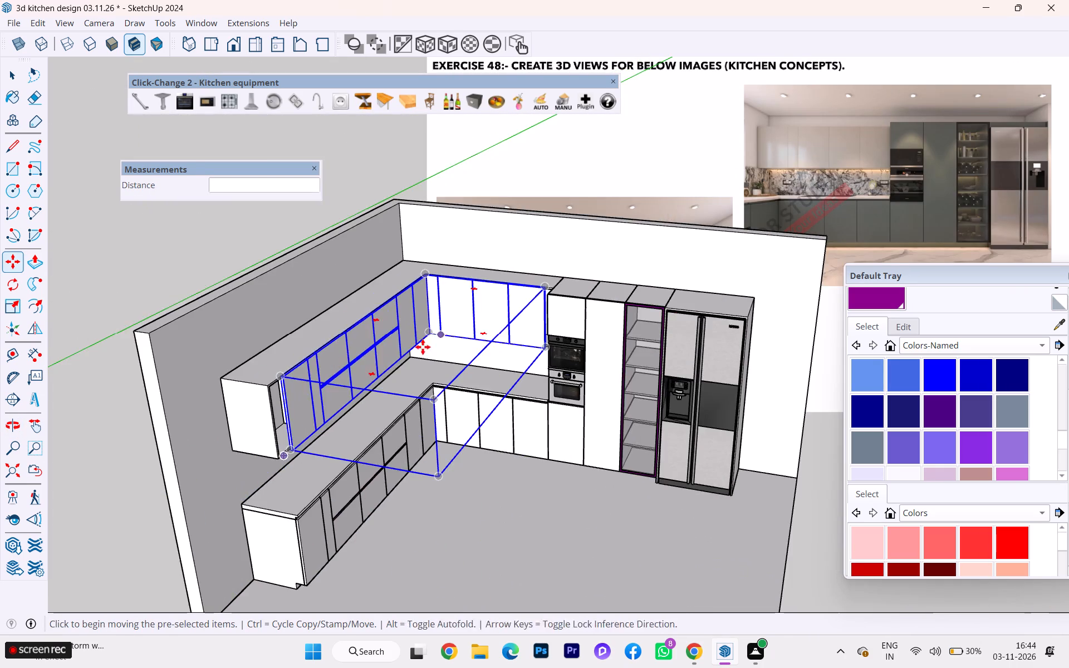
{"action": "middle_click_drag", "start_coordinate": [410, 353], "coordinate": [134, 361]}
Move the fronts group about 8" along the wall cabinet so its upper back corner meets the upper front corner at the free end.
{"action": "scroll", "coordinate": [339, 349], "scroll_direction": "up", "scroll_amount": 5}
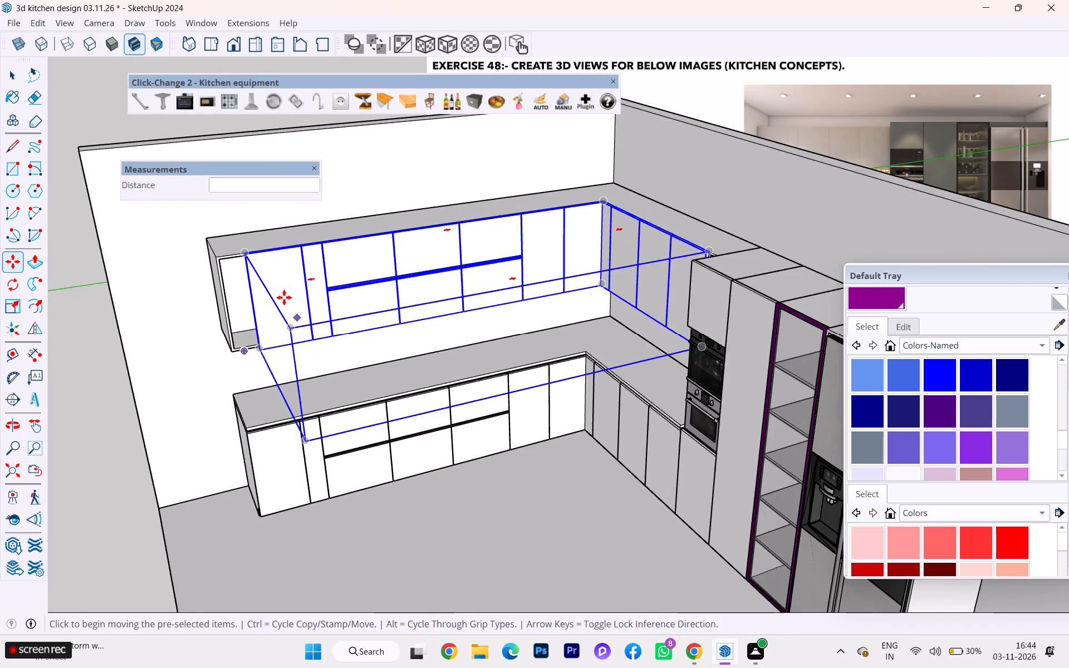
{"action": "scroll", "coordinate": [264, 268], "scroll_direction": "up", "scroll_amount": 2}
{"action": "scroll", "coordinate": [262, 267], "scroll_direction": "down", "scroll_amount": 1}
{"action": "scroll", "coordinate": [262, 267], "scroll_direction": "up", "scroll_amount": 11}
{"action": "scroll", "coordinate": [236, 240], "scroll_direction": "down", "scroll_amount": 2}
{"action": "scroll", "coordinate": [236, 240], "scroll_direction": "up", "scroll_amount": 2}
{"action": "scroll", "coordinate": [236, 240], "scroll_direction": "down", "scroll_amount": 1}
{"action": "scroll", "coordinate": [236, 240], "scroll_direction": "up", "scroll_amount": 1}
{"action": "scroll", "coordinate": [235, 240], "scroll_direction": "down", "scroll_amount": 1}
{"action": "scroll", "coordinate": [238, 244], "scroll_direction": "up", "scroll_amount": 4}
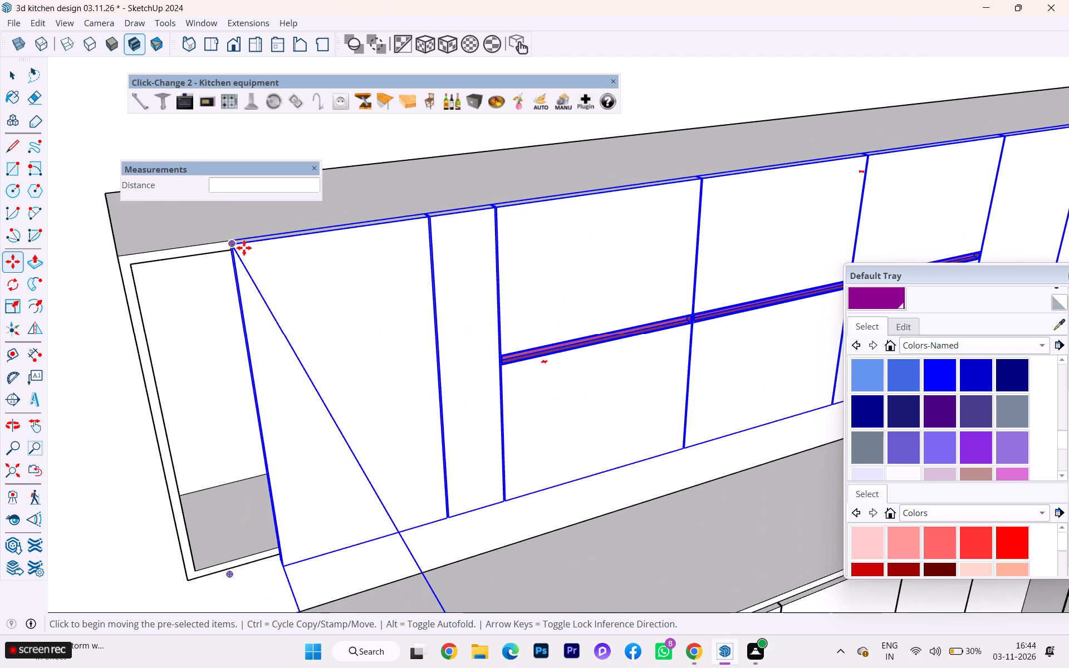
{"action": "scroll", "coordinate": [246, 249], "scroll_direction": "down", "scroll_amount": 3}
{"action": "scroll", "coordinate": [245, 250], "scroll_direction": "up", "scroll_amount": 1}
{"action": "scroll", "coordinate": [245, 250], "scroll_direction": "down", "scroll_amount": 4}
{"action": "scroll", "coordinate": [249, 248], "scroll_direction": "up", "scroll_amount": 2}
{"action": "scroll", "coordinate": [250, 248], "scroll_direction": "down", "scroll_amount": 5}
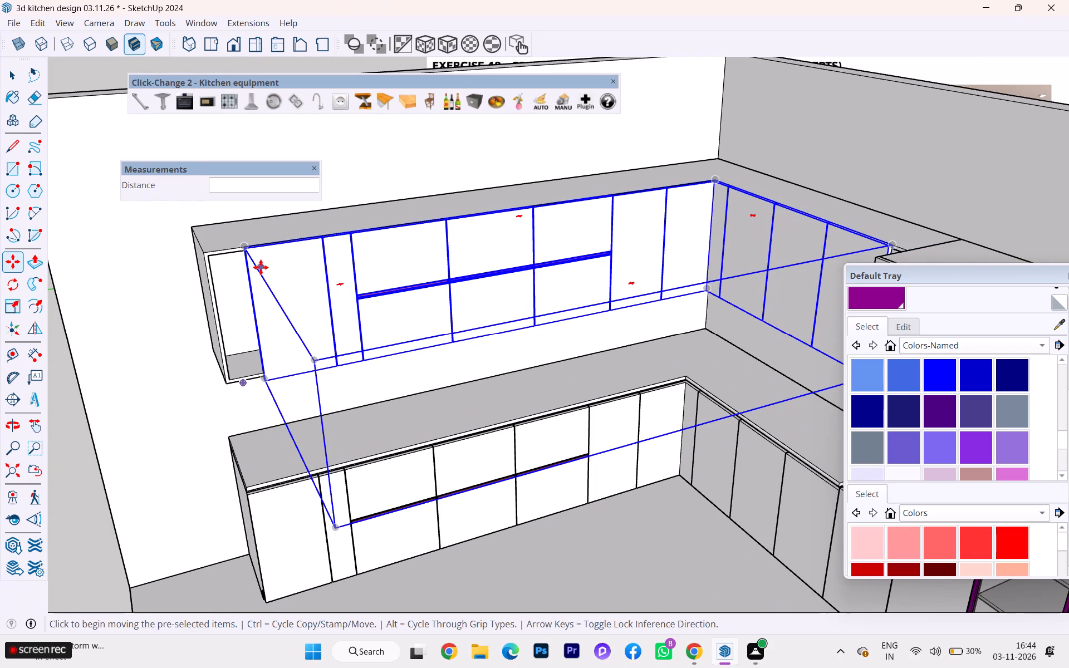
{"action": "scroll", "coordinate": [213, 246], "scroll_direction": "up", "scroll_amount": 6}
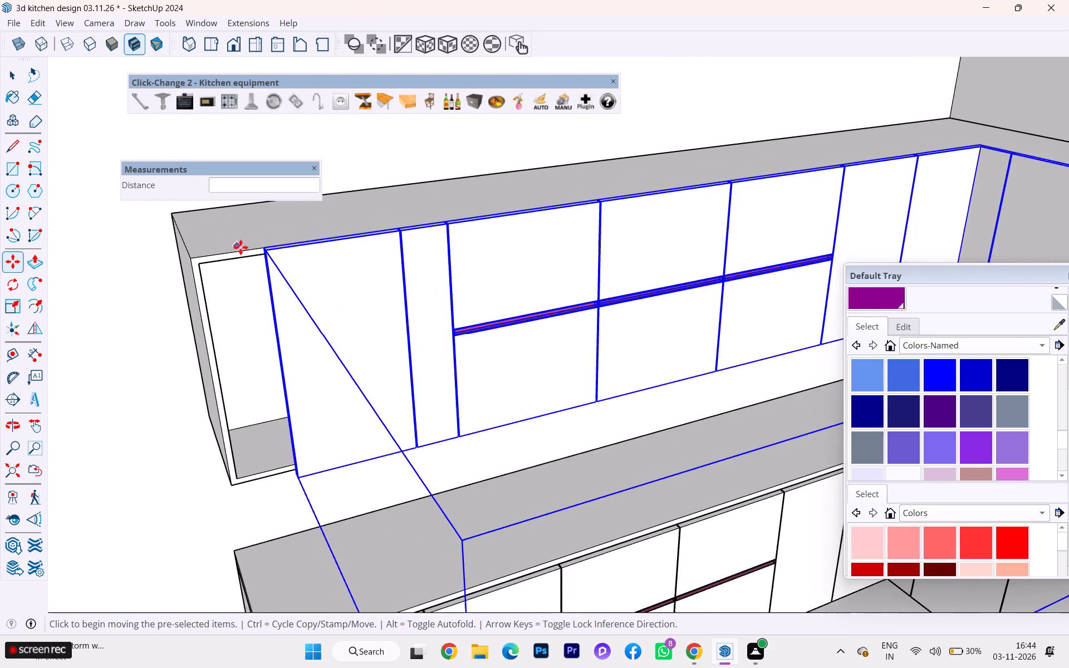
{"action": "scroll", "coordinate": [241, 247], "scroll_direction": "up", "scroll_amount": 2}
{"action": "scroll", "coordinate": [244, 249], "scroll_direction": "down", "scroll_amount": 4}
{"action": "scroll", "coordinate": [245, 249], "scroll_direction": "up", "scroll_amount": 3}
{"action": "scroll", "coordinate": [259, 244], "scroll_direction": "down", "scroll_amount": 3}
{"action": "scroll", "coordinate": [259, 244], "scroll_direction": "up", "scroll_amount": 1}
{"action": "scroll", "coordinate": [259, 244], "scroll_direction": "down", "scroll_amount": 1}
{"action": "scroll", "coordinate": [259, 244], "scroll_direction": "up", "scroll_amount": 3}
{"action": "scroll", "coordinate": [273, 254], "scroll_direction": "down", "scroll_amount": 1}
{"action": "scroll", "coordinate": [273, 254], "scroll_direction": "up", "scroll_amount": 3}
{"action": "scroll", "coordinate": [273, 254], "scroll_direction": "down", "scroll_amount": 3}
{"action": "scroll", "coordinate": [273, 254], "scroll_direction": "up", "scroll_amount": 2}
{"action": "scroll", "coordinate": [270, 246], "scroll_direction": "down", "scroll_amount": 2}
{"action": "scroll", "coordinate": [270, 246], "scroll_direction": "up", "scroll_amount": 4}
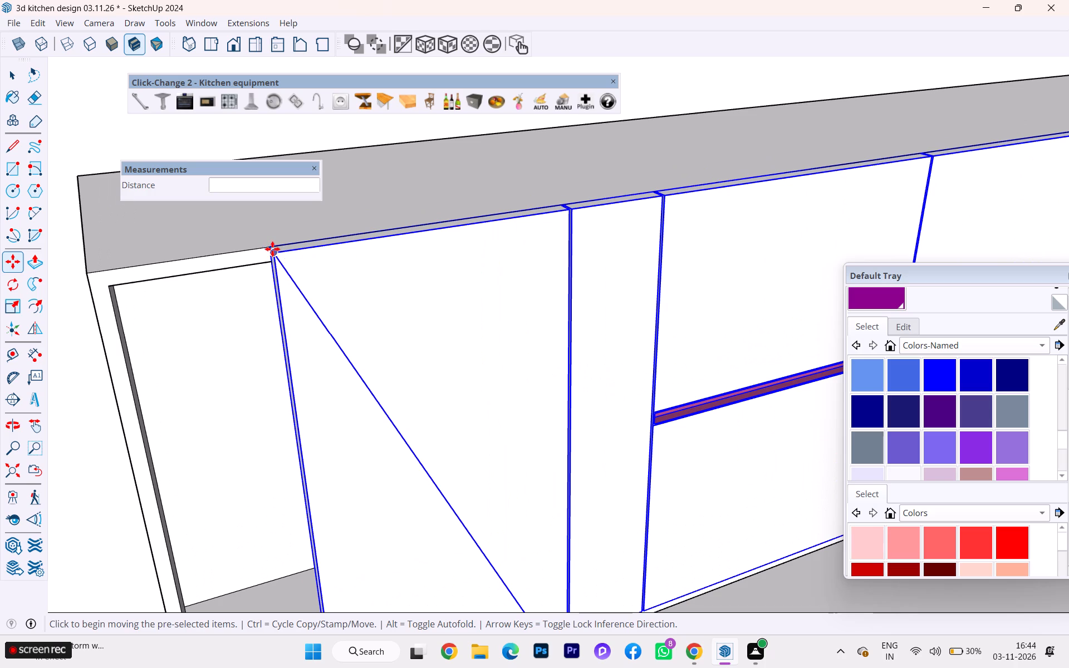
{"action": "left_click", "coordinate": [271, 248]}
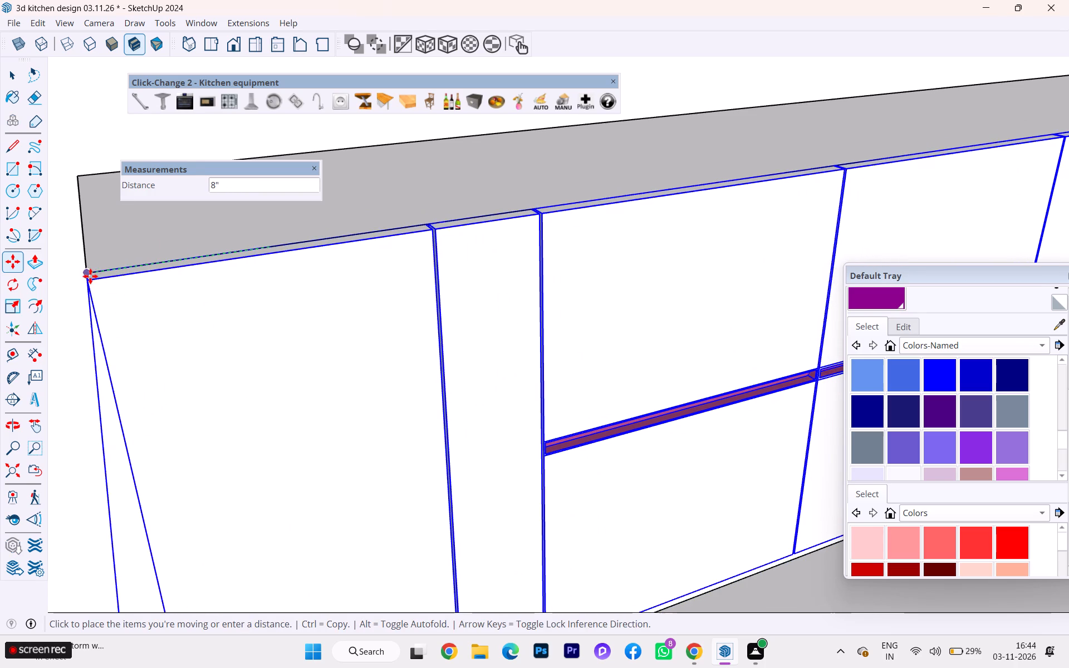
{"action": "left_click", "coordinate": [90, 276]}
Check the fronts group's alignment at the wall cabinet's free end, along the long run and at the inner corner.
{"action": "scroll", "coordinate": [335, 298], "scroll_direction": "down", "scroll_amount": 1}
{"action": "middle_click_drag", "start_coordinate": [370, 298], "coordinate": [560, 290]}
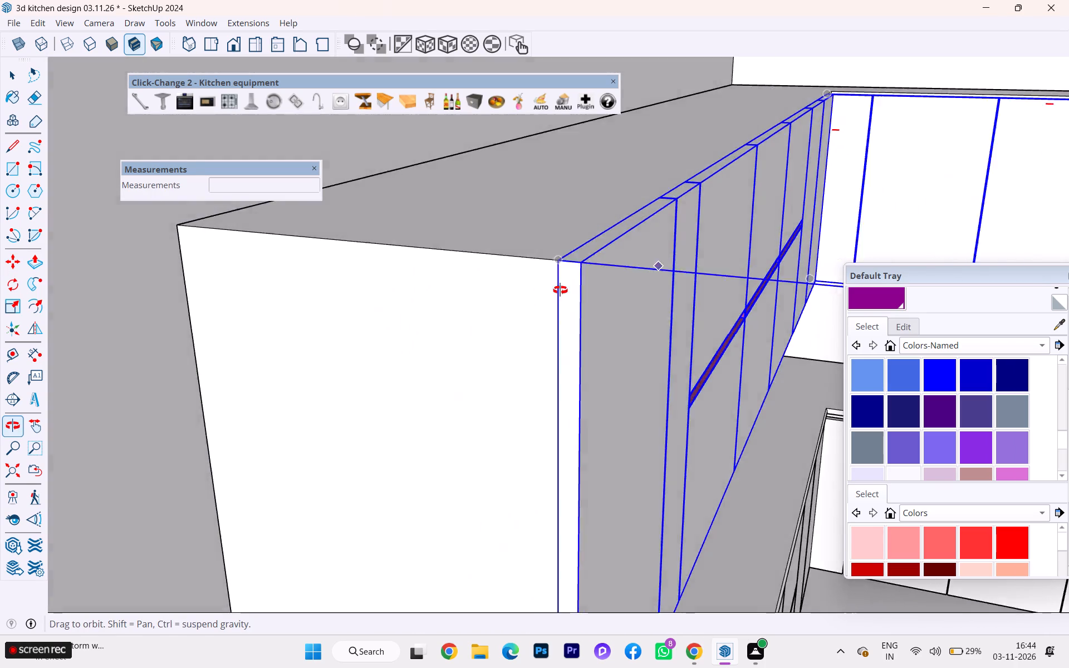
{"action": "middle_click_drag", "start_coordinate": [560, 290], "coordinate": [348, 318]}
{"action": "scroll", "coordinate": [282, 298], "scroll_direction": "down", "scroll_amount": 4}
{"action": "scroll", "coordinate": [279, 299], "scroll_direction": "up", "scroll_amount": 1}
{"action": "scroll", "coordinate": [279, 299], "scroll_direction": "down", "scroll_amount": 2}
{"action": "scroll", "coordinate": [276, 302], "scroll_direction": "up", "scroll_amount": 1}
{"action": "scroll", "coordinate": [276, 302], "scroll_direction": "down", "scroll_amount": 3}
{"action": "scroll", "coordinate": [276, 304], "scroll_direction": "up", "scroll_amount": 1}
{"action": "scroll", "coordinate": [276, 305], "scroll_direction": "down", "scroll_amount": 3}
{"action": "scroll", "coordinate": [289, 308], "scroll_direction": "up", "scroll_amount": 2}
{"action": "scroll", "coordinate": [291, 310], "scroll_direction": "down", "scroll_amount": 5}
{"action": "scroll", "coordinate": [298, 314], "scroll_direction": "up", "scroll_amount": 2}
{"action": "scroll", "coordinate": [311, 322], "scroll_direction": "down", "scroll_amount": 4}
{"action": "scroll", "coordinate": [311, 322], "scroll_direction": "up", "scroll_amount": 1}
{"action": "scroll", "coordinate": [311, 322], "scroll_direction": "down", "scroll_amount": 3}
{"action": "scroll", "coordinate": [440, 348], "scroll_direction": "up", "scroll_amount": 5}
{"action": "scroll", "coordinate": [439, 345], "scroll_direction": "down", "scroll_amount": 2}
{"action": "scroll", "coordinate": [439, 345], "scroll_direction": "up", "scroll_amount": 4}
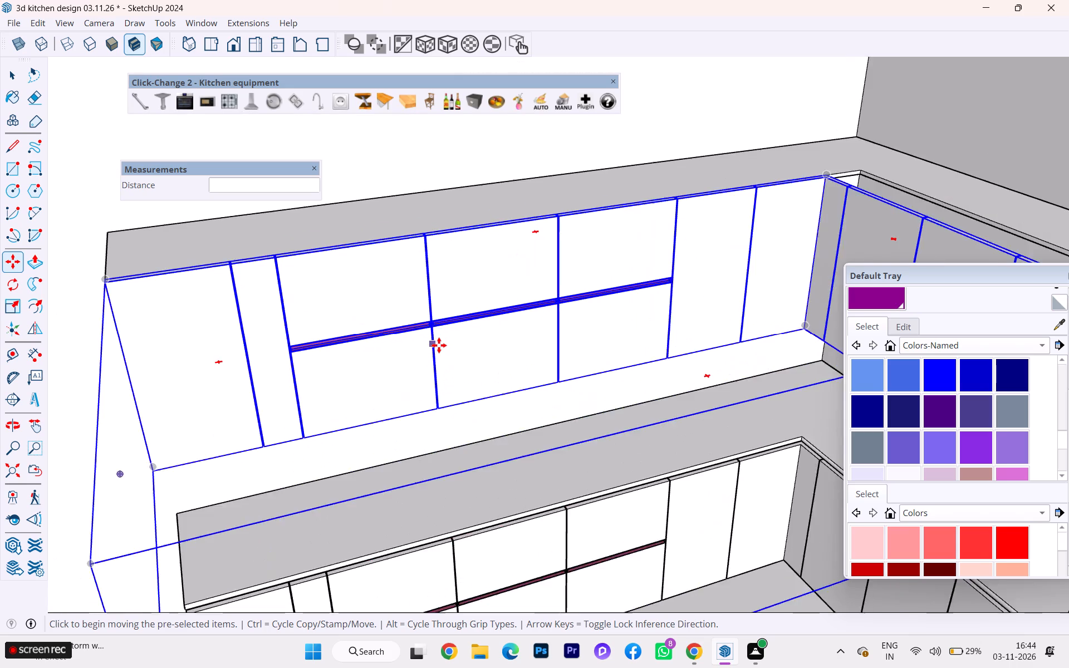
{"action": "scroll", "coordinate": [398, 328], "scroll_direction": "down", "scroll_amount": 4}
{"action": "scroll", "coordinate": [308, 334], "scroll_direction": "down", "scroll_amount": 3}
{"action": "scroll", "coordinate": [308, 334], "scroll_direction": "up", "scroll_amount": 2}
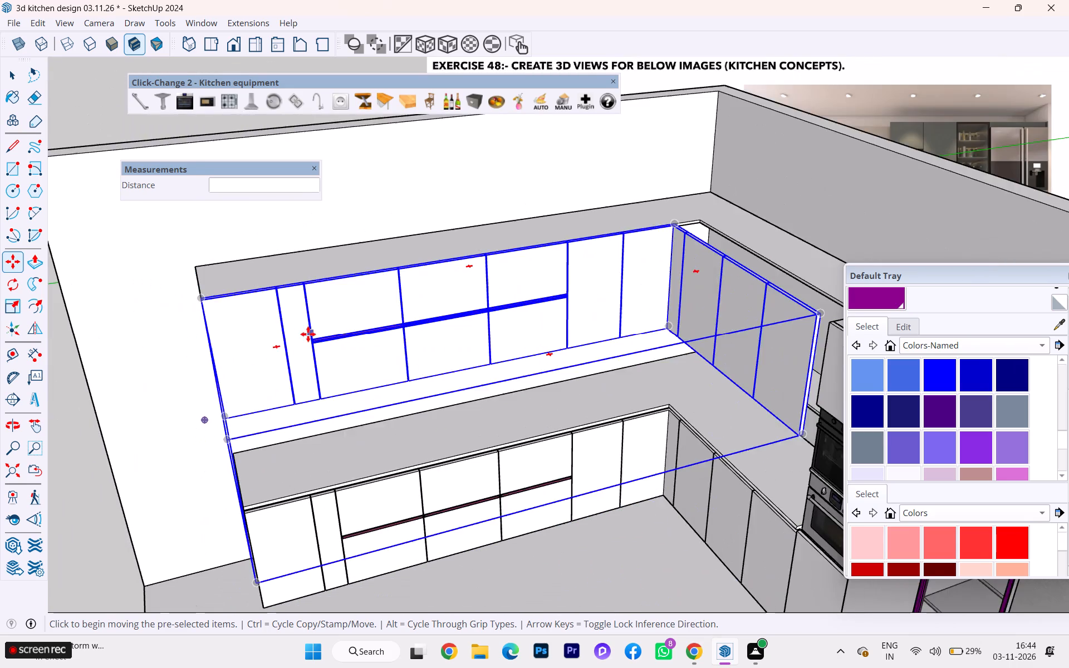
{"action": "scroll", "coordinate": [303, 335], "scroll_direction": "down", "scroll_amount": 1}
{"action": "scroll", "coordinate": [302, 336], "scroll_direction": "up", "scroll_amount": 1}
{"action": "scroll", "coordinate": [302, 336], "scroll_direction": "down", "scroll_amount": 2}
{"action": "scroll", "coordinate": [301, 337], "scroll_direction": "up", "scroll_amount": 1}
{"action": "scroll", "coordinate": [299, 342], "scroll_direction": "down", "scroll_amount": 2}
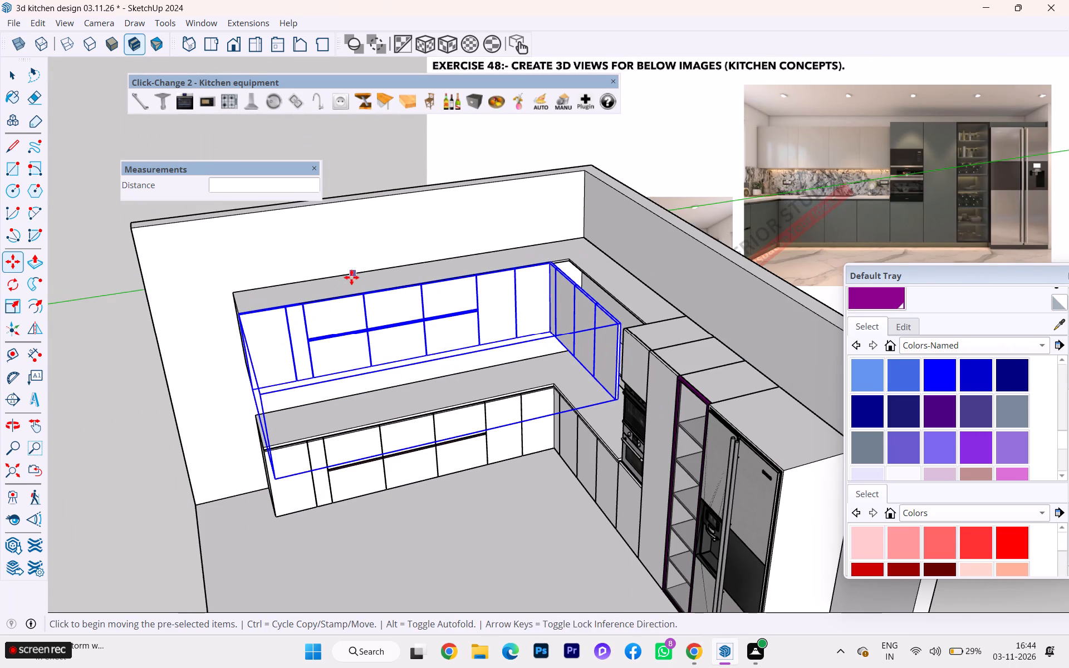
{"action": "scroll", "coordinate": [351, 277], "scroll_direction": "down", "scroll_amount": 3}
{"action": "scroll", "coordinate": [307, 315], "scroll_direction": "down", "scroll_amount": 8}
{"action": "middle_click_drag", "start_coordinate": [374, 349], "coordinate": [443, 320]}
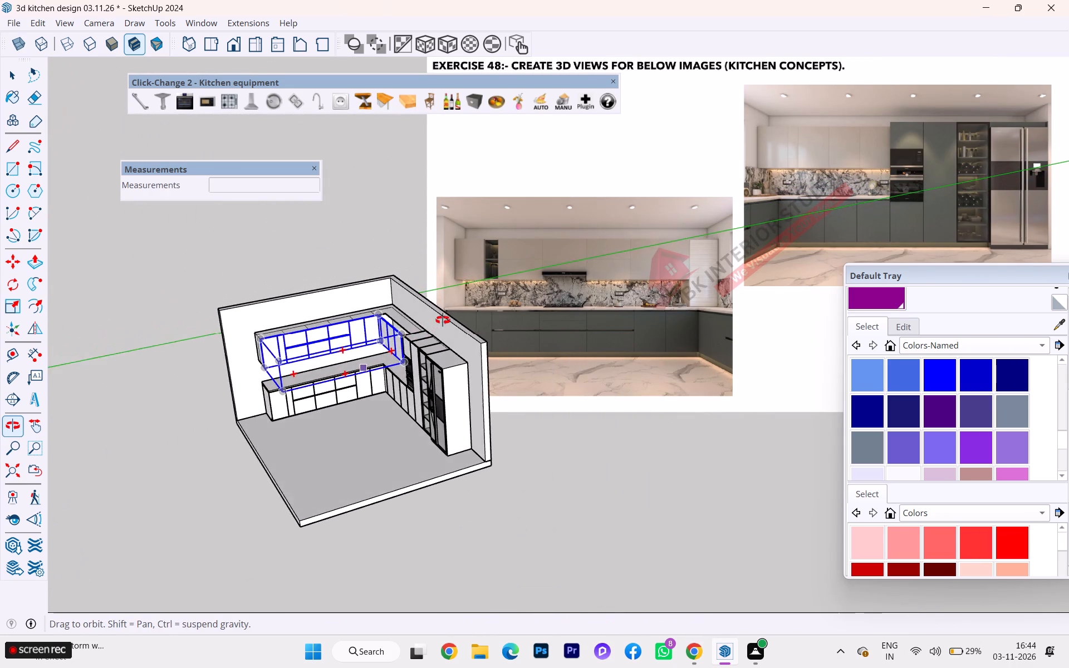
{"action": "middle_click_drag", "start_coordinate": [443, 320], "coordinate": [445, 318]}
{"action": "scroll", "coordinate": [332, 325], "scroll_direction": "up", "scroll_amount": 5}
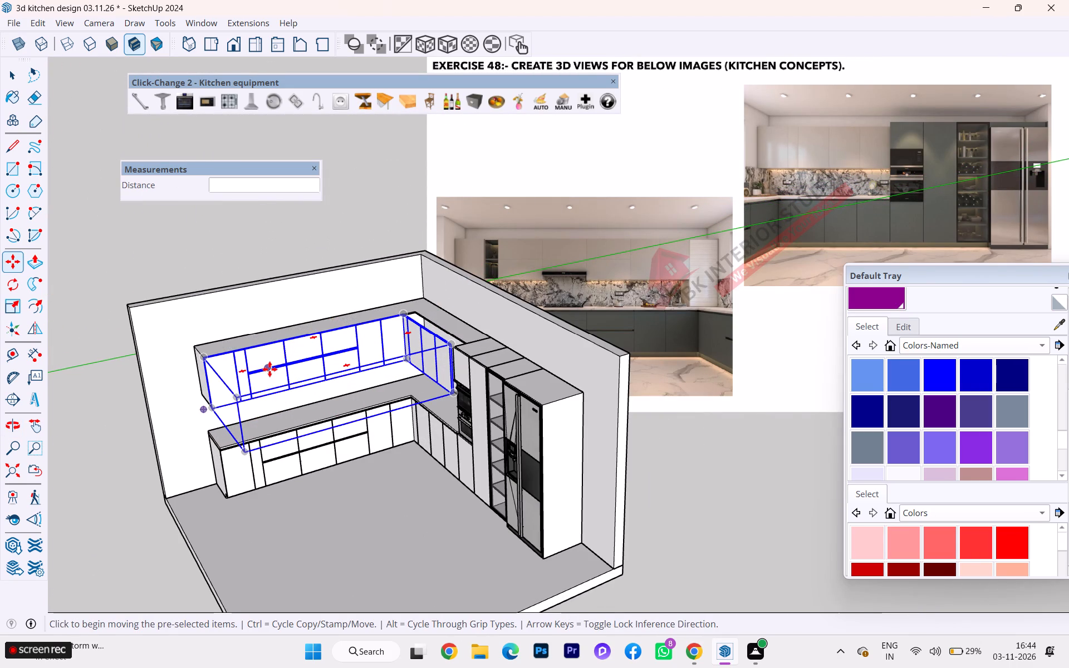
{"action": "scroll", "coordinate": [267, 371], "scroll_direction": "up", "scroll_amount": 6}
{"action": "scroll", "coordinate": [247, 389], "scroll_direction": "down", "scroll_amount": 3}
{"action": "scroll", "coordinate": [247, 388], "scroll_direction": "up", "scroll_amount": 3}
{"action": "scroll", "coordinate": [247, 387], "scroll_direction": "down", "scroll_amount": 1}
{"action": "scroll", "coordinate": [249, 385], "scroll_direction": "up", "scroll_amount": 1}
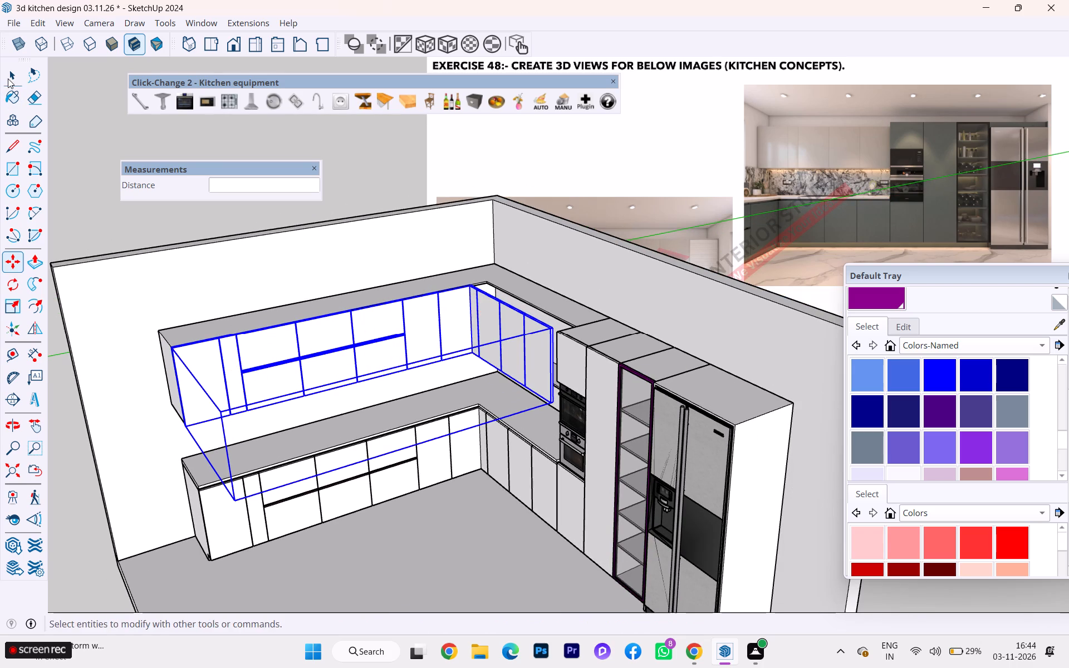
Clear the selection and reselect the L-shaped fronts group at the wall cabinet.
{"action": "left_click", "coordinate": [8, 78]}
{"action": "left_click", "coordinate": [433, 184]}
{"action": "scroll", "coordinate": [438, 271], "scroll_direction": "up", "scroll_amount": 5}
{"action": "scroll", "coordinate": [513, 341], "scroll_direction": "down", "scroll_amount": 3}
{"action": "scroll", "coordinate": [524, 345], "scroll_direction": "up", "scroll_amount": 2}
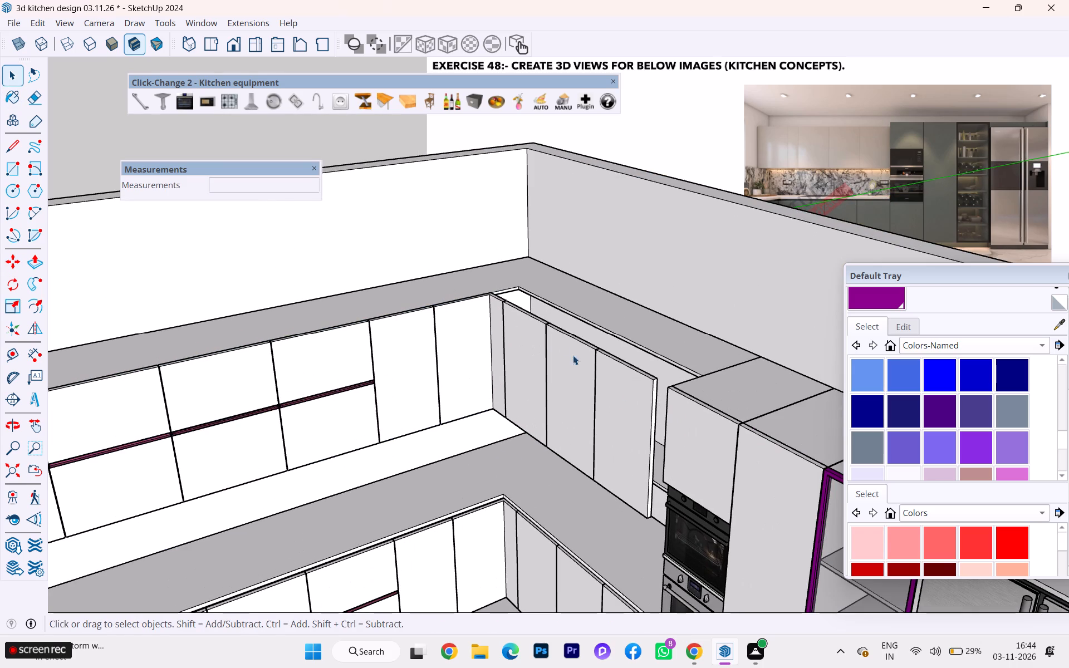
{"action": "left_click", "coordinate": [636, 407]}
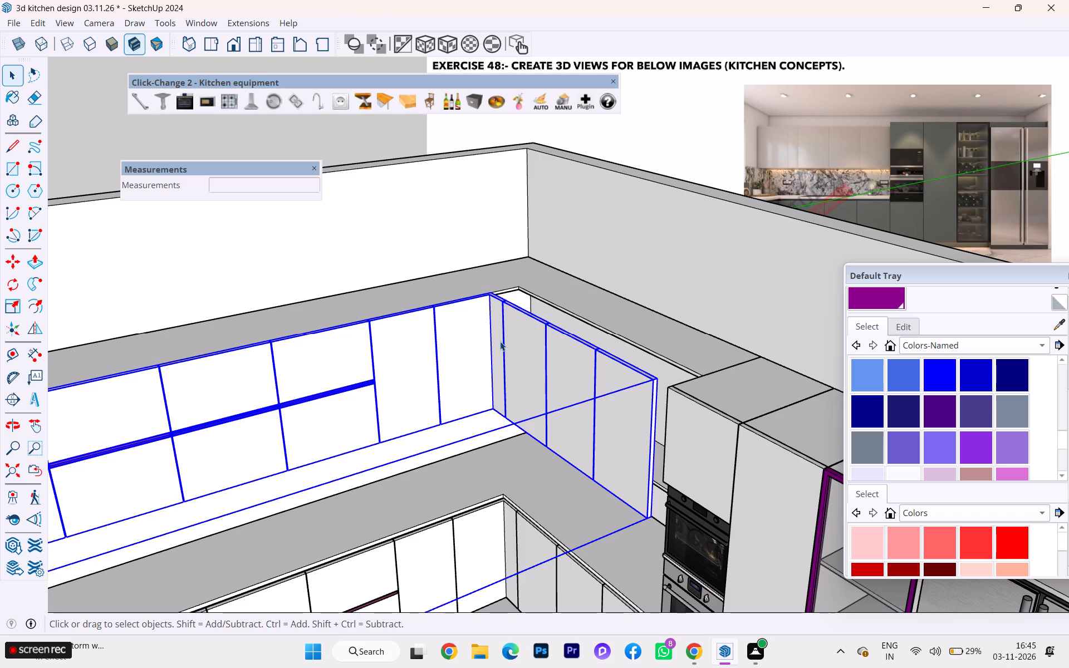
Examine the whole kitchen with the wall cabinet fronts alongside the Exercise 48 reference images.
{"action": "scroll", "coordinate": [507, 337], "scroll_direction": "down", "scroll_amount": 3}
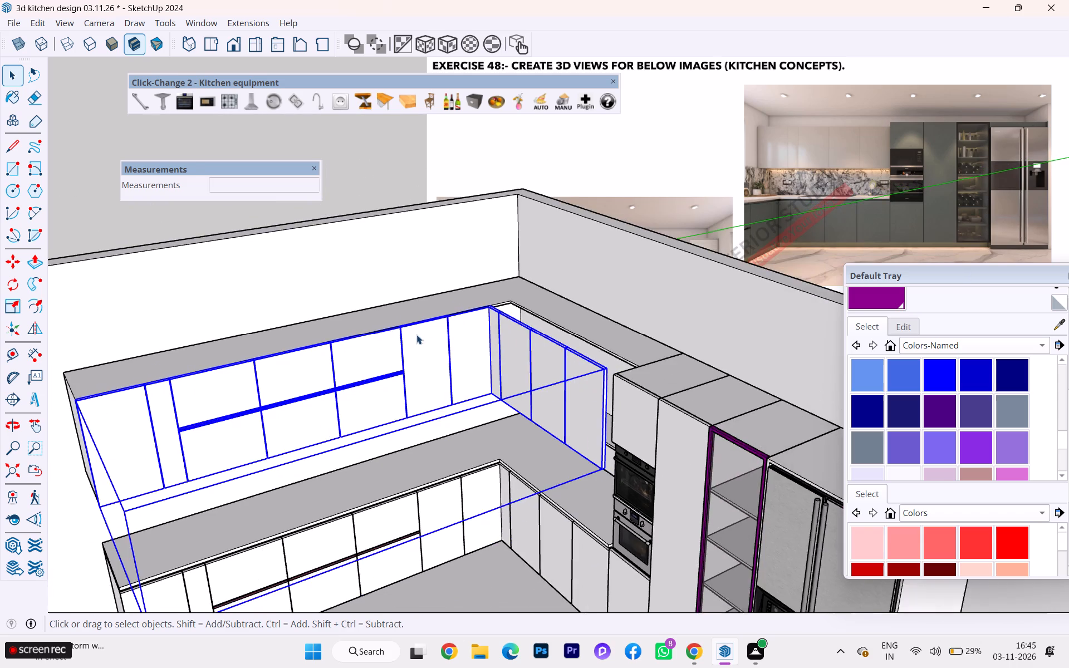
{"action": "scroll", "coordinate": [413, 337], "scroll_direction": "down", "scroll_amount": 3}
{"action": "scroll", "coordinate": [365, 347], "scroll_direction": "down", "scroll_amount": 2}
{"action": "scroll", "coordinate": [507, 337], "scroll_direction": "down", "scroll_amount": 1}
{"action": "middle_click_drag", "start_coordinate": [515, 331], "coordinate": [547, 302]}
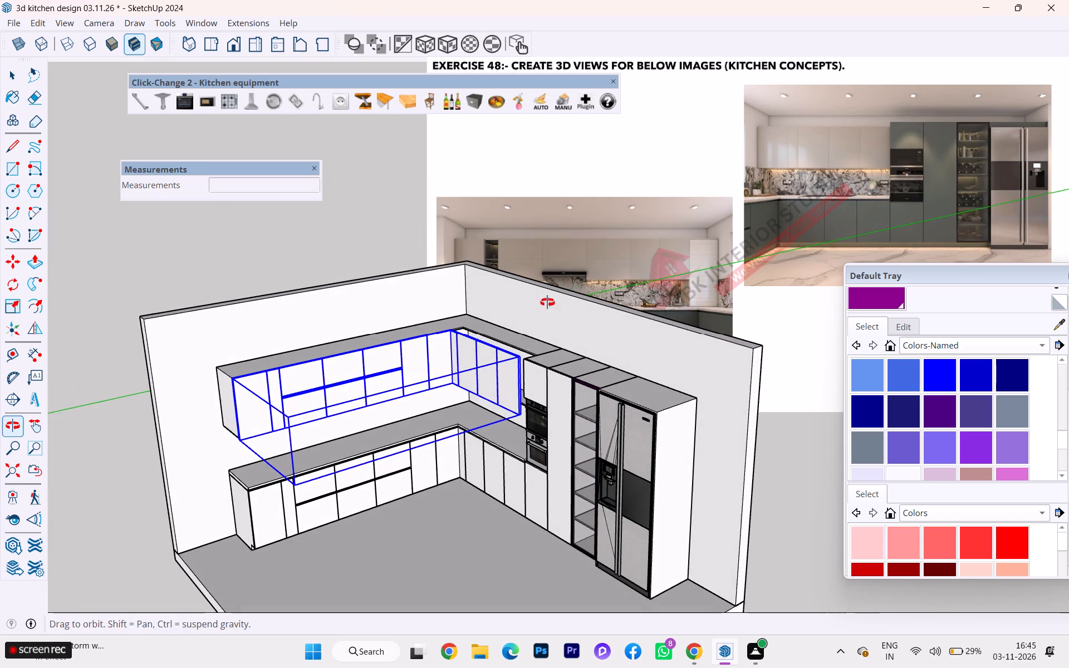
{"action": "middle_click_drag", "start_coordinate": [547, 302], "coordinate": [548, 301]}
{"action": "scroll", "coordinate": [393, 337], "scroll_direction": "down", "scroll_amount": 3}
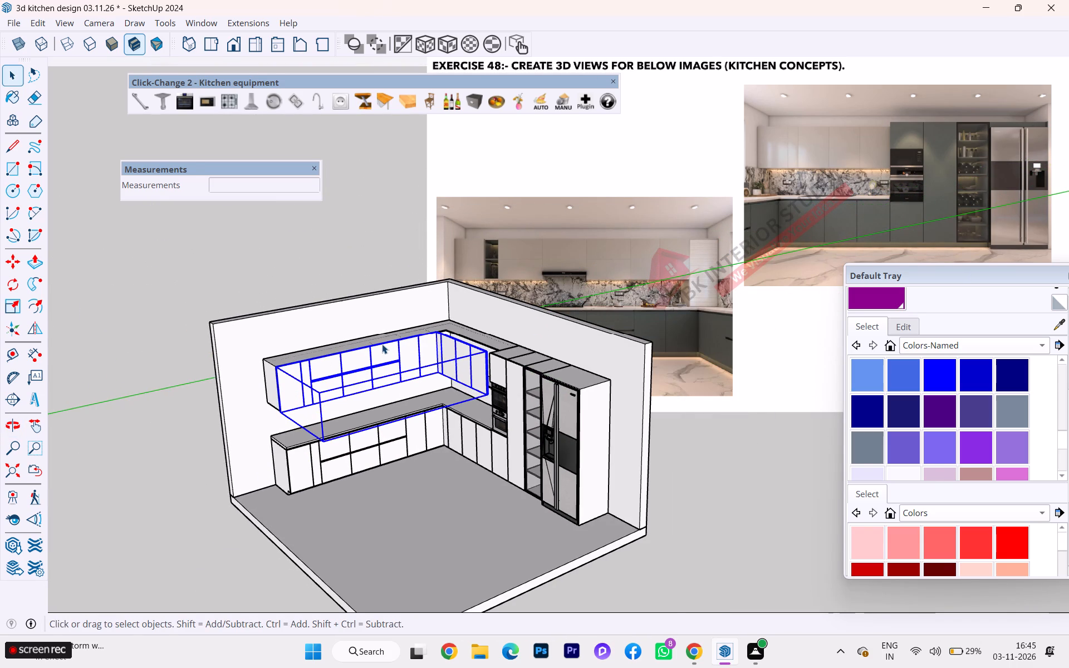
{"action": "scroll", "coordinate": [382, 344], "scroll_direction": "up", "scroll_amount": 2}
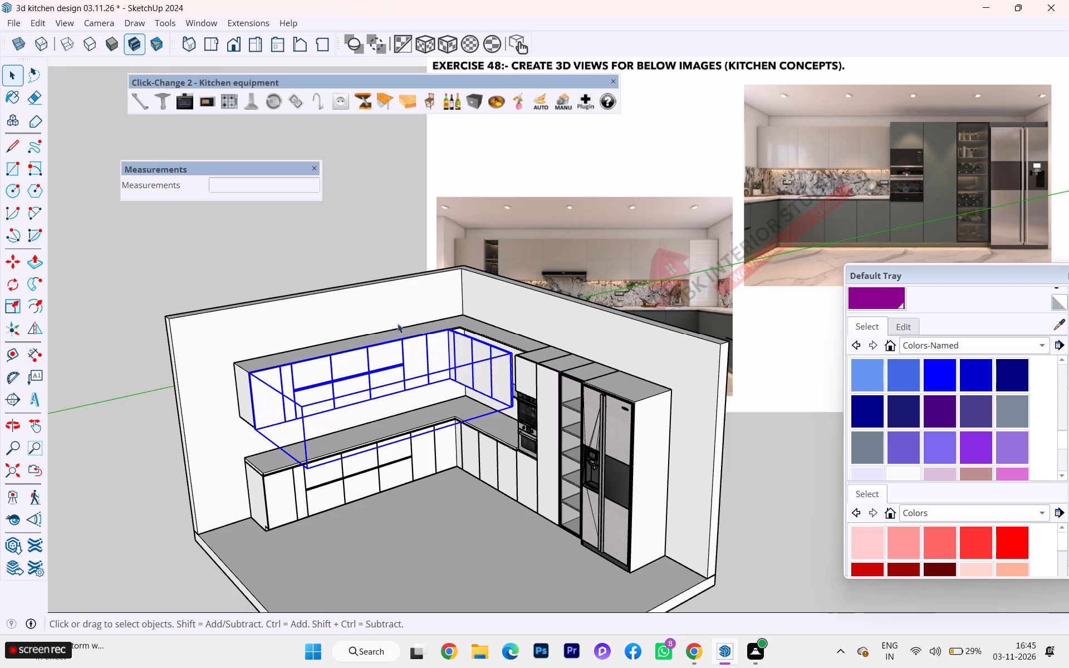
{"action": "scroll", "coordinate": [360, 369], "scroll_direction": "down", "scroll_amount": 2}
{"action": "scroll", "coordinate": [336, 395], "scroll_direction": "up", "scroll_amount": 2}
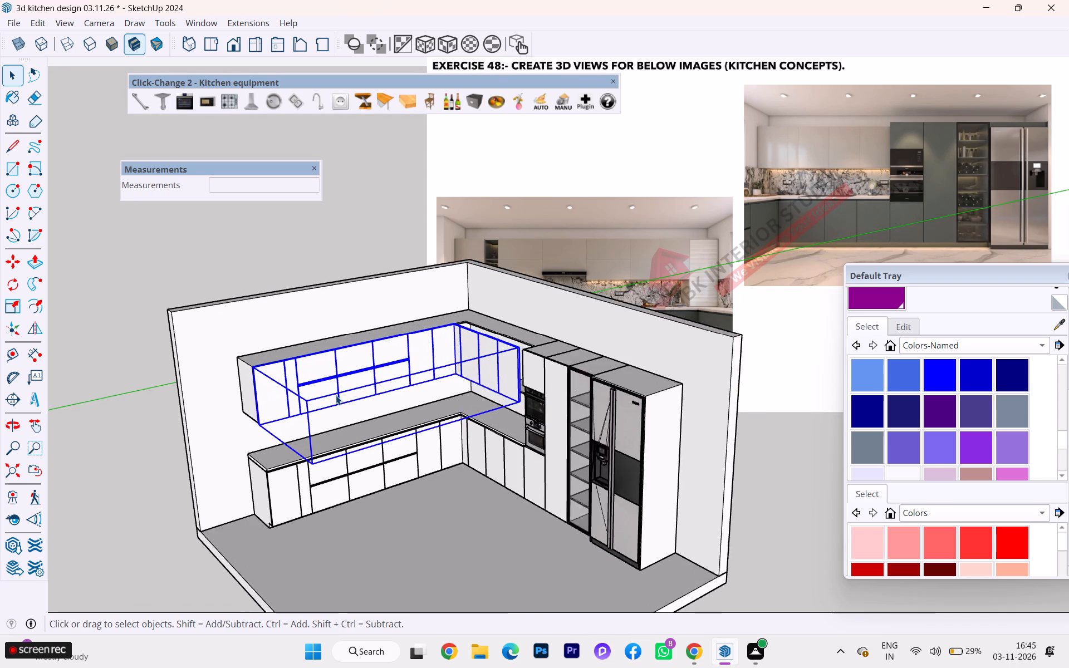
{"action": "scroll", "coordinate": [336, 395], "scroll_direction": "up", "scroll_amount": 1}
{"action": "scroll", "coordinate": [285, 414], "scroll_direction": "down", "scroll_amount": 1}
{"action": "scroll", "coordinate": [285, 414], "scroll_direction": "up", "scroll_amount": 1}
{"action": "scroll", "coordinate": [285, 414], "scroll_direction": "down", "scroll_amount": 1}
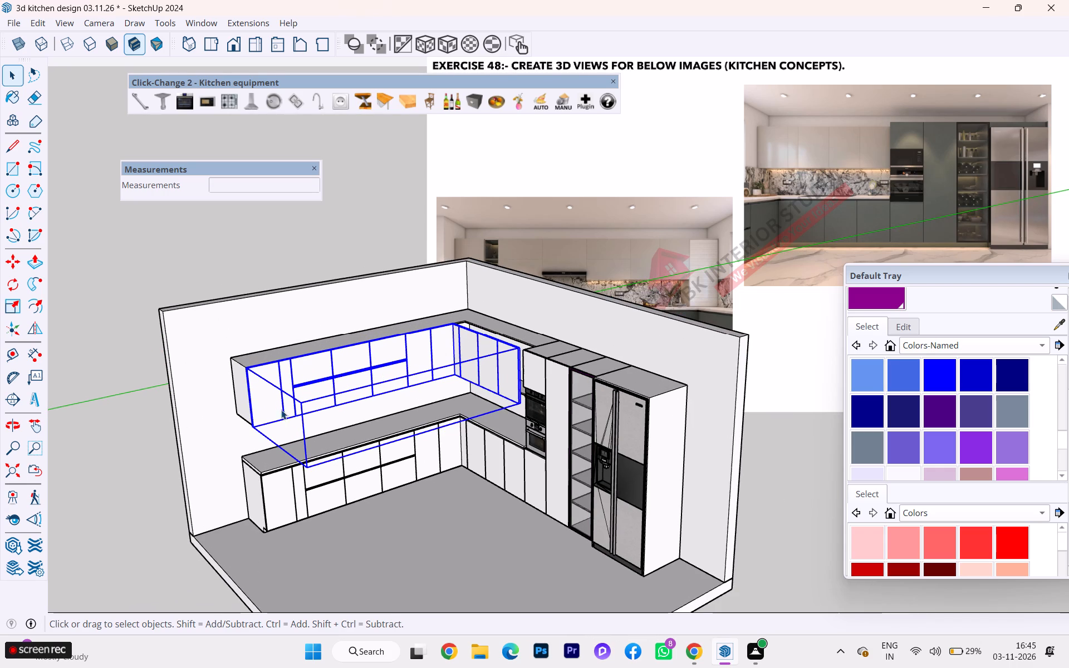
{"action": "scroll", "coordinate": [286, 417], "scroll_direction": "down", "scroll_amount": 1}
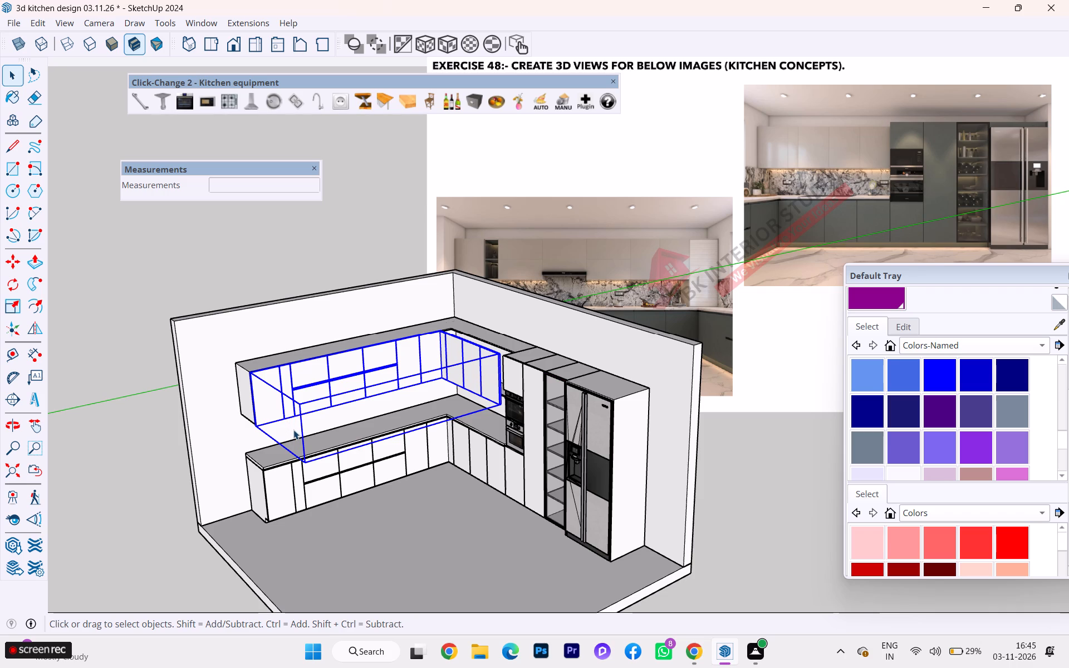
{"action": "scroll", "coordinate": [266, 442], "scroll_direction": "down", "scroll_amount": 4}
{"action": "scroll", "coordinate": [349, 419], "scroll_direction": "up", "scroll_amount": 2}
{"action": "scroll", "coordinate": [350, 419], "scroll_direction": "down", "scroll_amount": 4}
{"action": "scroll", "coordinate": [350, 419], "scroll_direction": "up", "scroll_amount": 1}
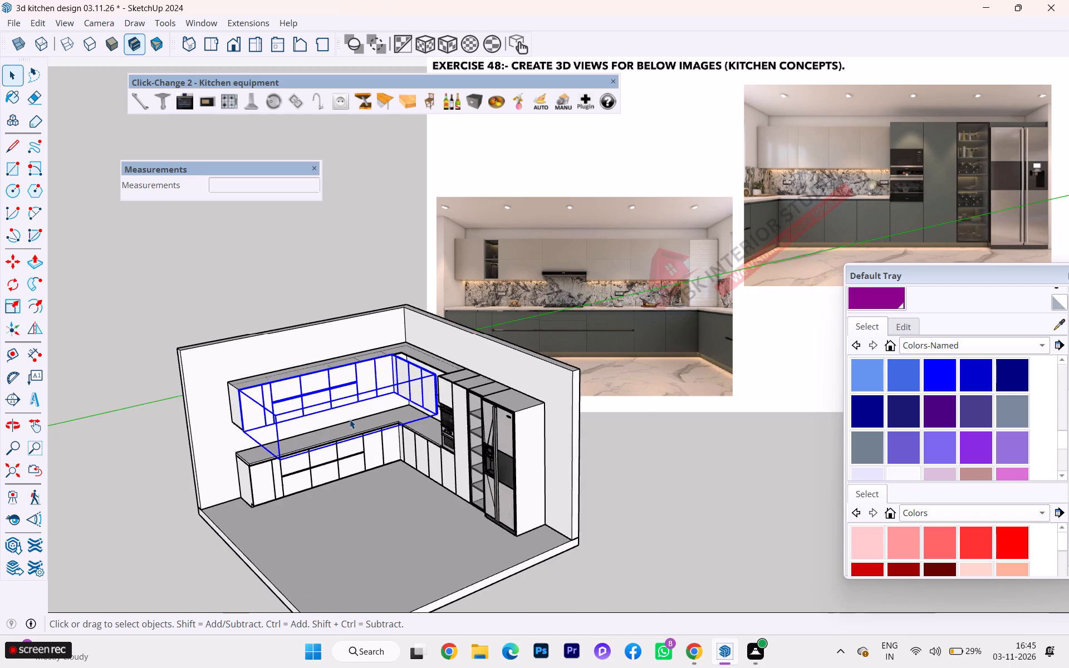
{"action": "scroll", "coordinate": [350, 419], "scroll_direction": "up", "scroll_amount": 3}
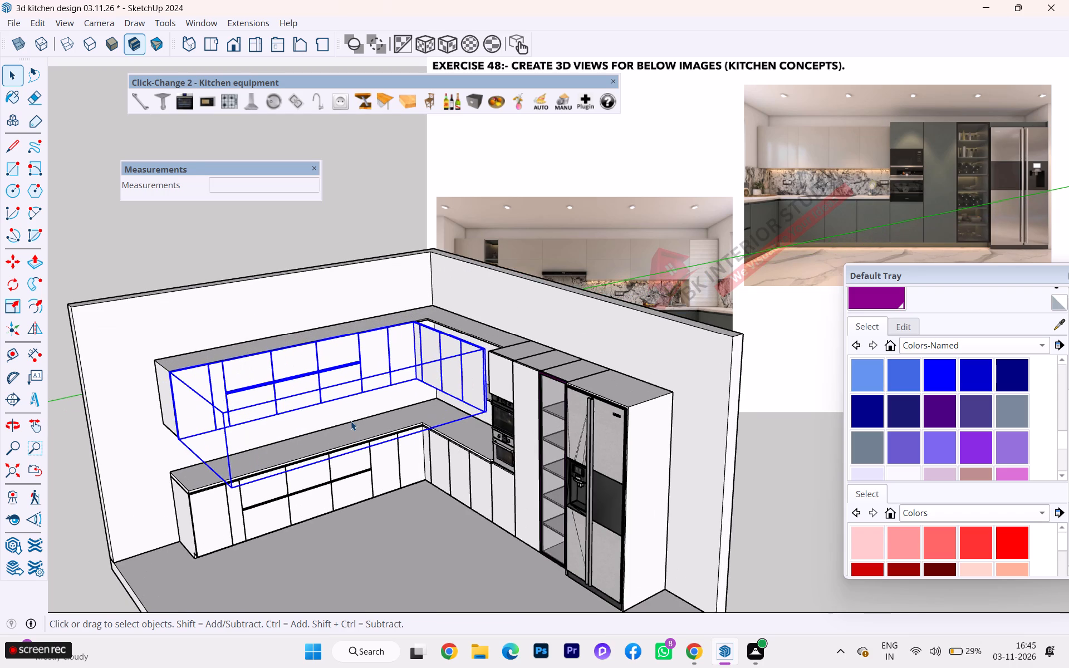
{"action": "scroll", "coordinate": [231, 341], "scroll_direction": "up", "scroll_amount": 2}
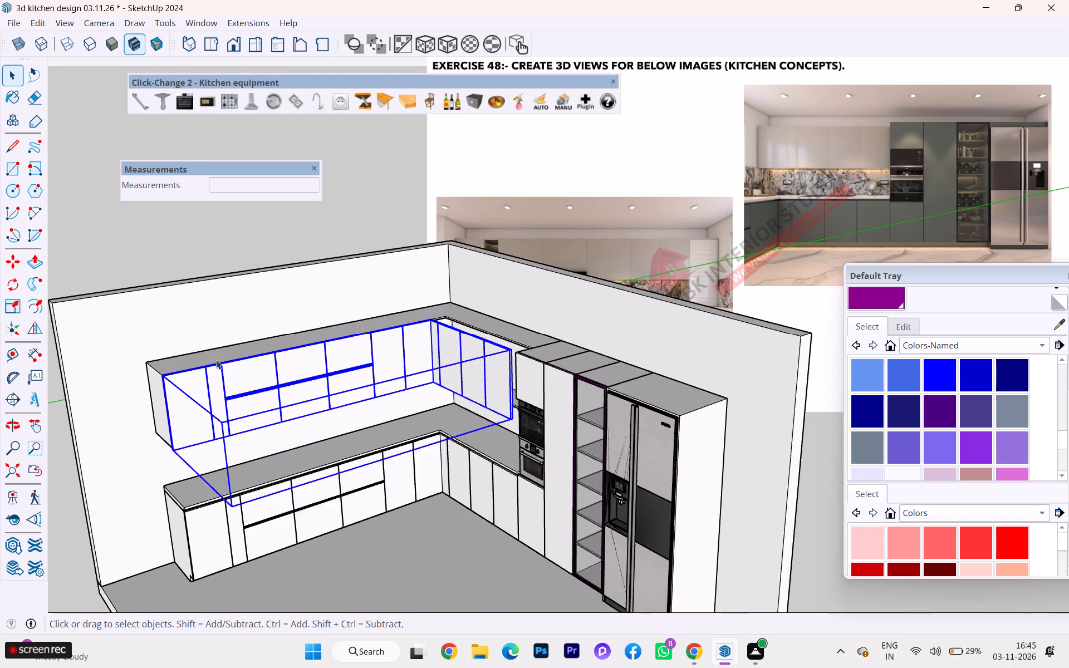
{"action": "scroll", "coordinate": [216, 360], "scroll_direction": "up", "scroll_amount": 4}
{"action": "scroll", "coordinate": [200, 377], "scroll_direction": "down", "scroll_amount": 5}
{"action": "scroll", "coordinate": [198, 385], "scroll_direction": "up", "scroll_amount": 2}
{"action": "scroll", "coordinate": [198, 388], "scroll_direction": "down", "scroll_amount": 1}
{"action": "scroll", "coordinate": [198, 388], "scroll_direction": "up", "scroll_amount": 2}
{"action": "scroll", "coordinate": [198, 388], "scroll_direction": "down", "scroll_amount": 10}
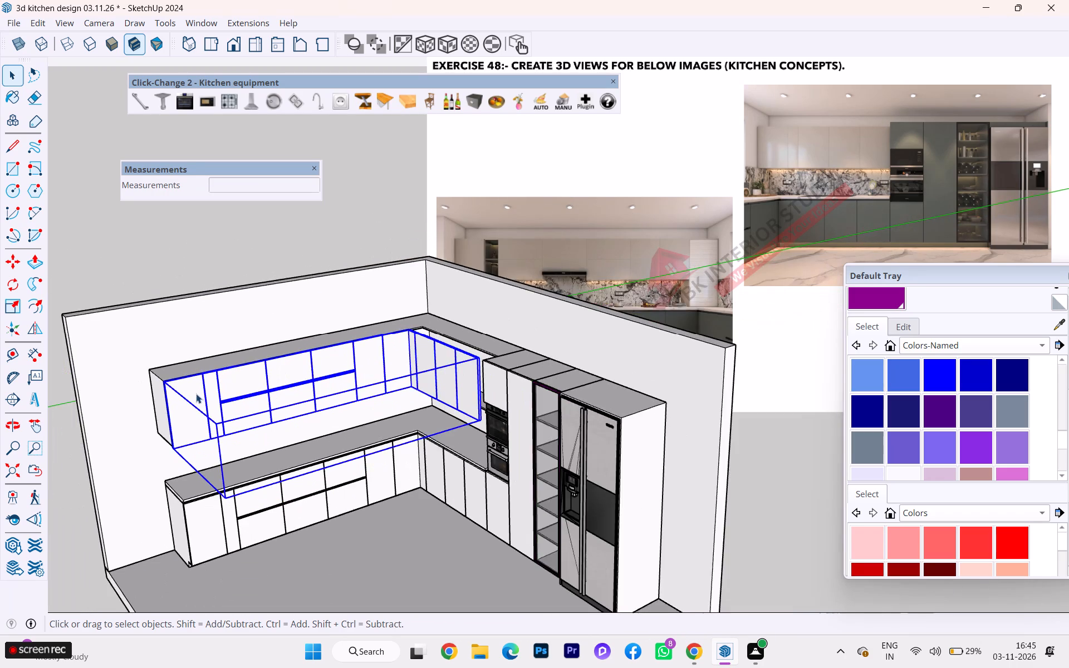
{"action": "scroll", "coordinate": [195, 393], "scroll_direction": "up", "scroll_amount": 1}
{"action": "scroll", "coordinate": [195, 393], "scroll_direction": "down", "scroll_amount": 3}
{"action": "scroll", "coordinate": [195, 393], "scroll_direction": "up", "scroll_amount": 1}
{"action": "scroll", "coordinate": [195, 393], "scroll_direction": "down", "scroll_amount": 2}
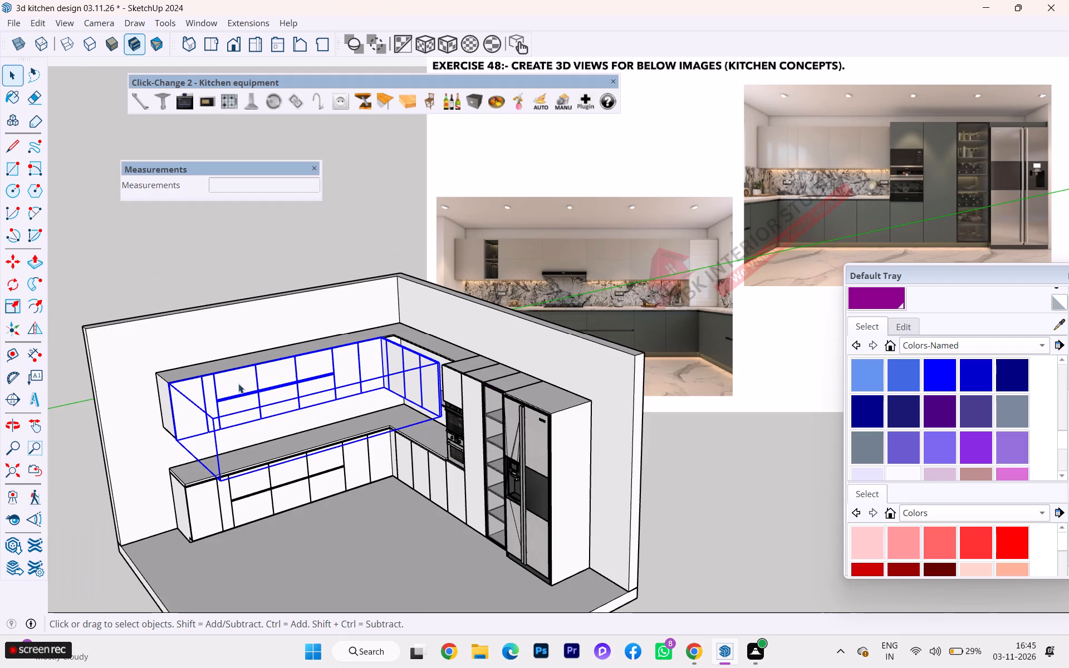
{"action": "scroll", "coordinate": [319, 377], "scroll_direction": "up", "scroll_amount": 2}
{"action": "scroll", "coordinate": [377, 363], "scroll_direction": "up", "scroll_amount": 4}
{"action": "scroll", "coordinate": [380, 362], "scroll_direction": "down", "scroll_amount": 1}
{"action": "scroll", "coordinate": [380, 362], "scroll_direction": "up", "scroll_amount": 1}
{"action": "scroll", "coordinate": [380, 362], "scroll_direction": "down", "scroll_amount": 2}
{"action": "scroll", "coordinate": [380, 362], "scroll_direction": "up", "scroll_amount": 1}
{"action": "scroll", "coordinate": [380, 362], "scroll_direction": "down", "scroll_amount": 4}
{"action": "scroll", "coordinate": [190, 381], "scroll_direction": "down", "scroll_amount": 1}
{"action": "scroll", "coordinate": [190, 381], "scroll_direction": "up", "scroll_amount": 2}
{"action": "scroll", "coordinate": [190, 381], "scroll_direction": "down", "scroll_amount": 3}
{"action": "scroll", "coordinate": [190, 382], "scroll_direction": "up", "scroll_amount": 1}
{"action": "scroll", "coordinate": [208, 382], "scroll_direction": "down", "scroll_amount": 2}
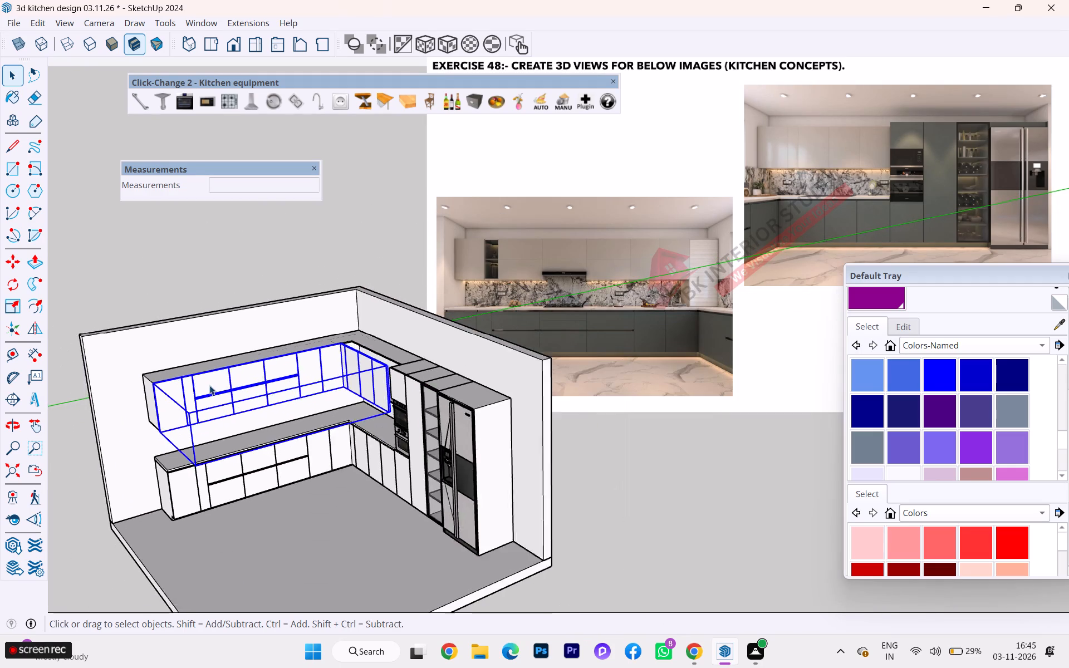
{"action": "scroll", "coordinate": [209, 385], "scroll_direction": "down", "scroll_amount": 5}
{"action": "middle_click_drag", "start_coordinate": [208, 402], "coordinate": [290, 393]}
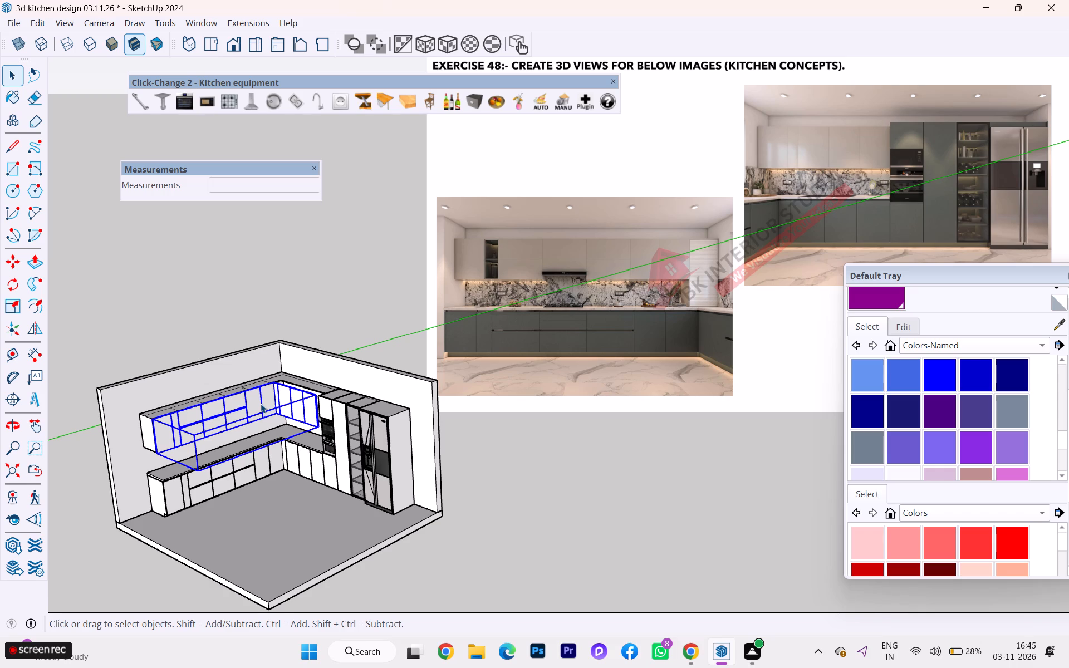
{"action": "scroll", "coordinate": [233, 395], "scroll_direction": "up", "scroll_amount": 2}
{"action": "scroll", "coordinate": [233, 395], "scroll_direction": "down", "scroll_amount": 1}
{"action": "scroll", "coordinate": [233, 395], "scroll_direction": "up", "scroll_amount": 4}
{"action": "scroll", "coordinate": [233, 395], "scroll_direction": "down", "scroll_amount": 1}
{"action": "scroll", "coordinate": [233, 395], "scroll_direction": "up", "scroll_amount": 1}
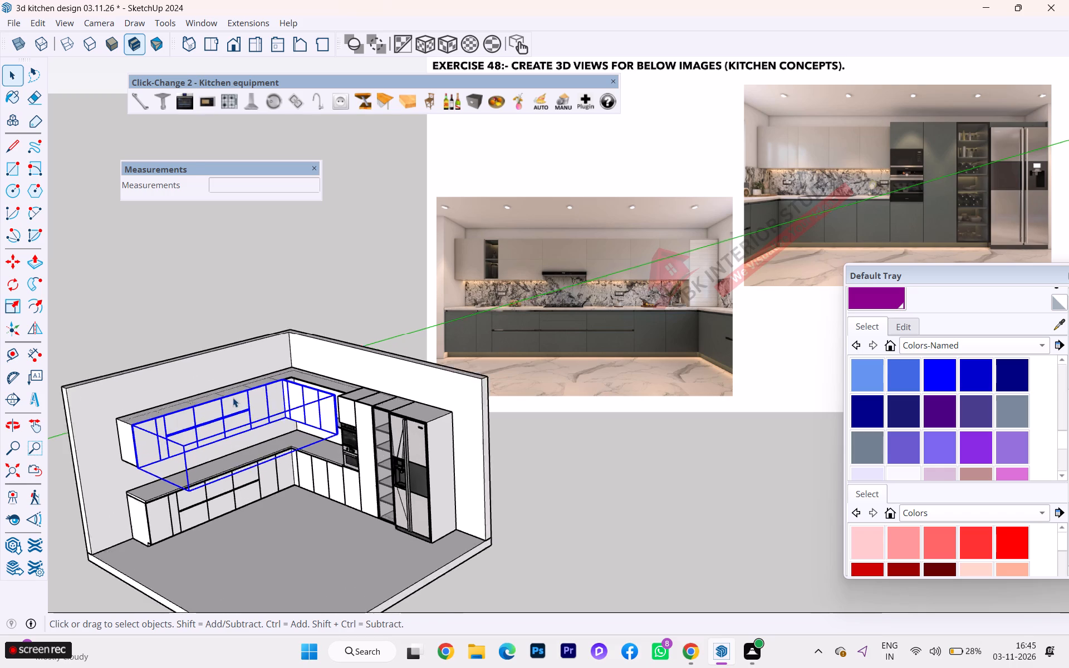
Delete the L-shaped fronts group fitted on the wall cabinet.
{"action": "scroll", "coordinate": [233, 397], "scroll_direction": "up", "scroll_amount": 9}
{"action": "scroll", "coordinate": [233, 399], "scroll_direction": "down", "scroll_amount": 2}
{"action": "scroll", "coordinate": [233, 399], "scroll_direction": "up", "scroll_amount": 4}
{"action": "scroll", "coordinate": [233, 397], "scroll_direction": "down", "scroll_amount": 3}
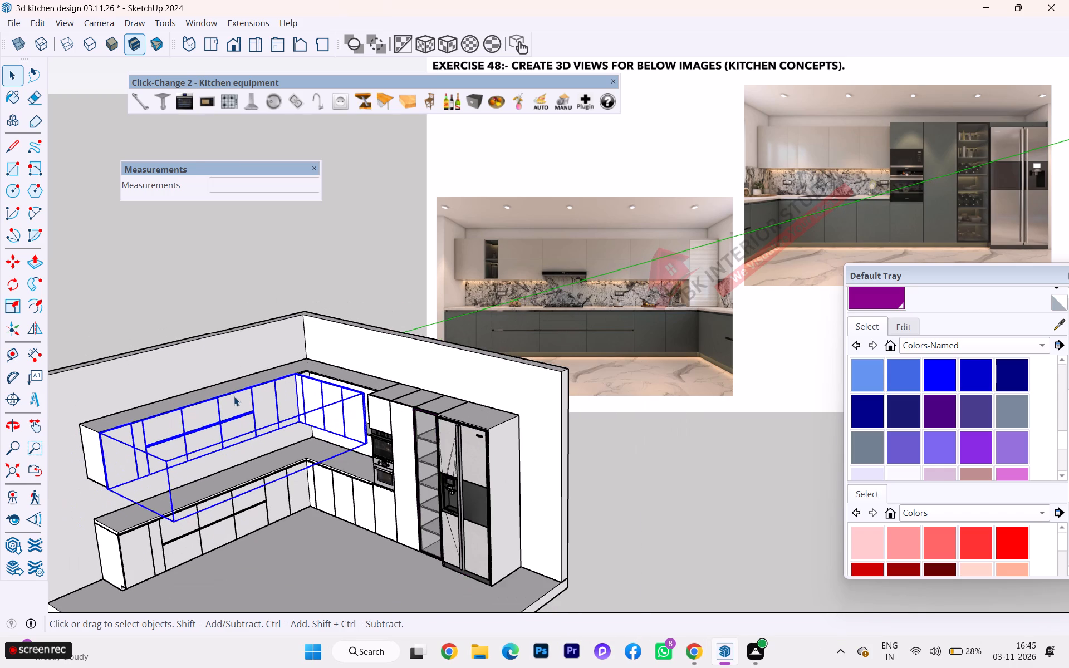
{"action": "scroll", "coordinate": [234, 396], "scroll_direction": "up", "scroll_amount": 5}
{"action": "scroll", "coordinate": [234, 395], "scroll_direction": "down", "scroll_amount": 1}
{"action": "scroll", "coordinate": [234, 395], "scroll_direction": "up", "scroll_amount": 2}
{"action": "scroll", "coordinate": [234, 395], "scroll_direction": "down", "scroll_amount": 2}
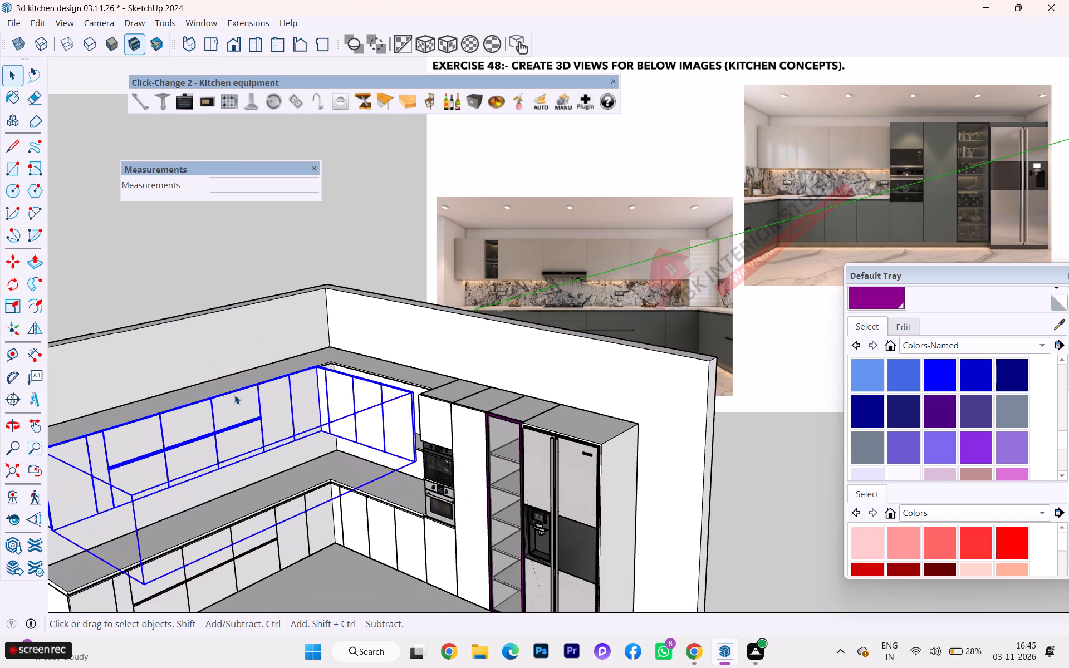
{"action": "key", "text": "Delete"}
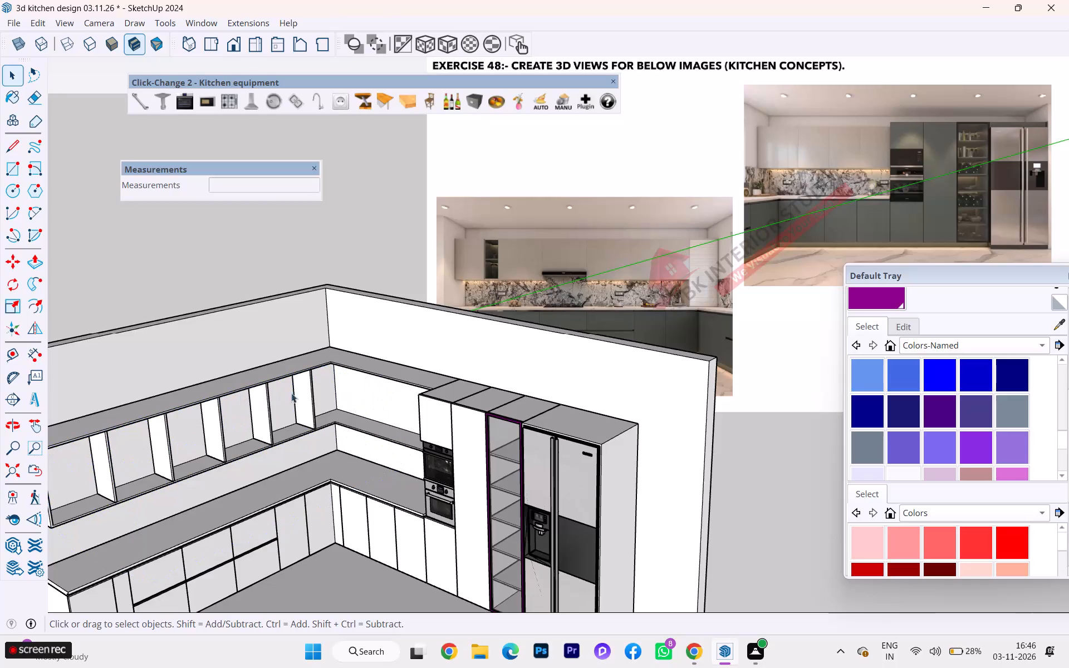
Delete the wall cabinet's L-shaped carcass and the five vertical partitions that were inside it.
{"action": "left_click", "coordinate": [261, 349]}
{"action": "left_click", "coordinate": [280, 376]}
{"action": "key", "text": "Delete"}
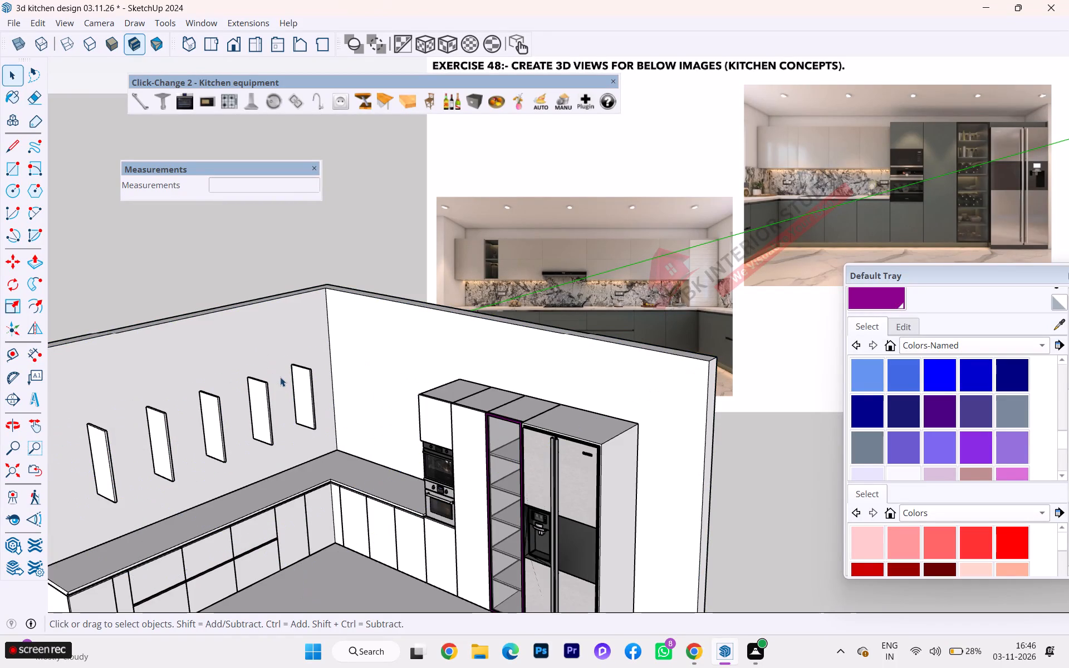
{"action": "left_click", "coordinate": [305, 386]}
{"action": "key", "text": "Delete"}
{"action": "key", "text": "Delete"}
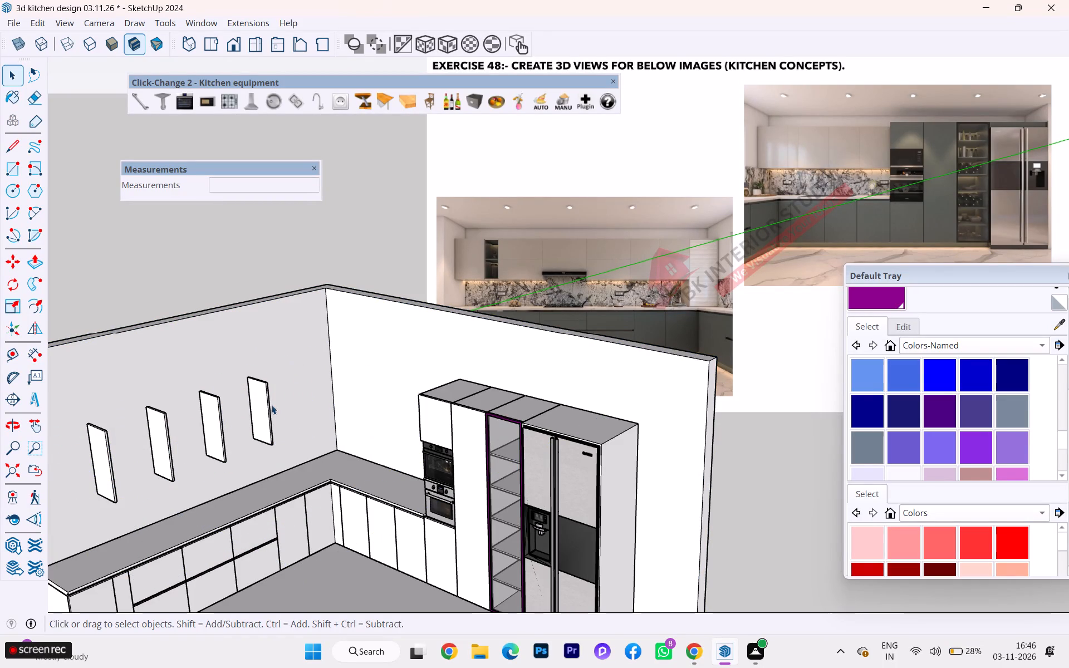
{"action": "left_click", "coordinate": [266, 408]}
{"action": "key", "text": "Delete"}
{"action": "left_click", "coordinate": [221, 415]}
{"action": "key", "text": "Delete"}
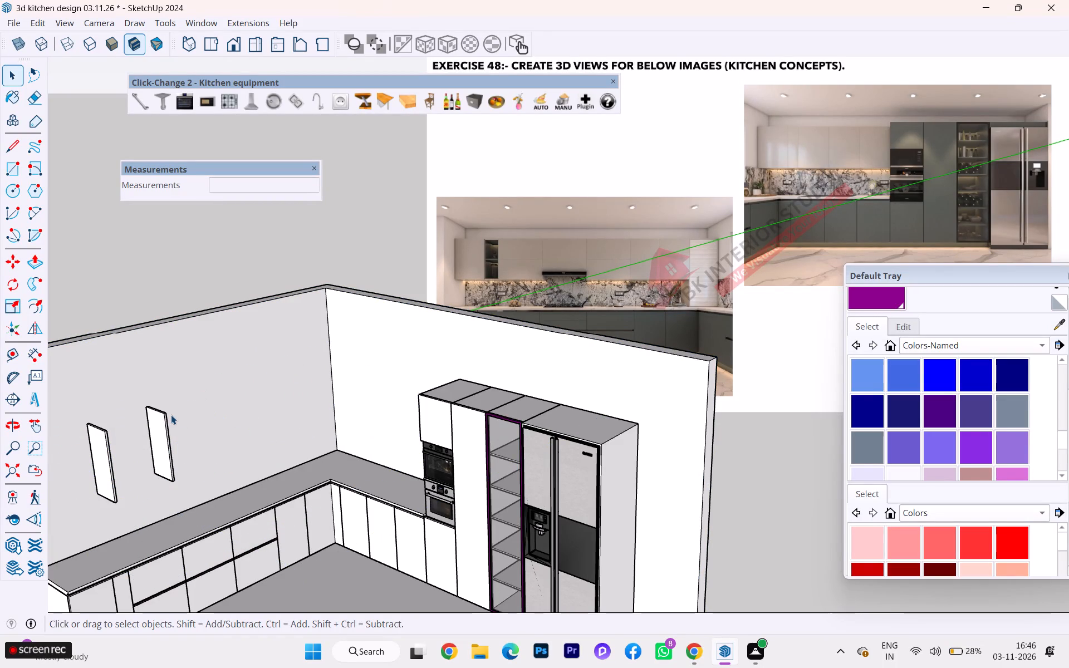
{"action": "left_click", "coordinate": [166, 421]}
{"action": "key", "text": "Delete"}
{"action": "left_click", "coordinate": [105, 461]}
{"action": "key", "text": "Delete"}
Open the room walls group for editing.
{"action": "scroll", "coordinate": [382, 407], "scroll_direction": "down", "scroll_amount": 5}
{"action": "scroll", "coordinate": [405, 402], "scroll_direction": "up", "scroll_amount": 1}
{"action": "scroll", "coordinate": [408, 401], "scroll_direction": "down", "scroll_amount": 2}
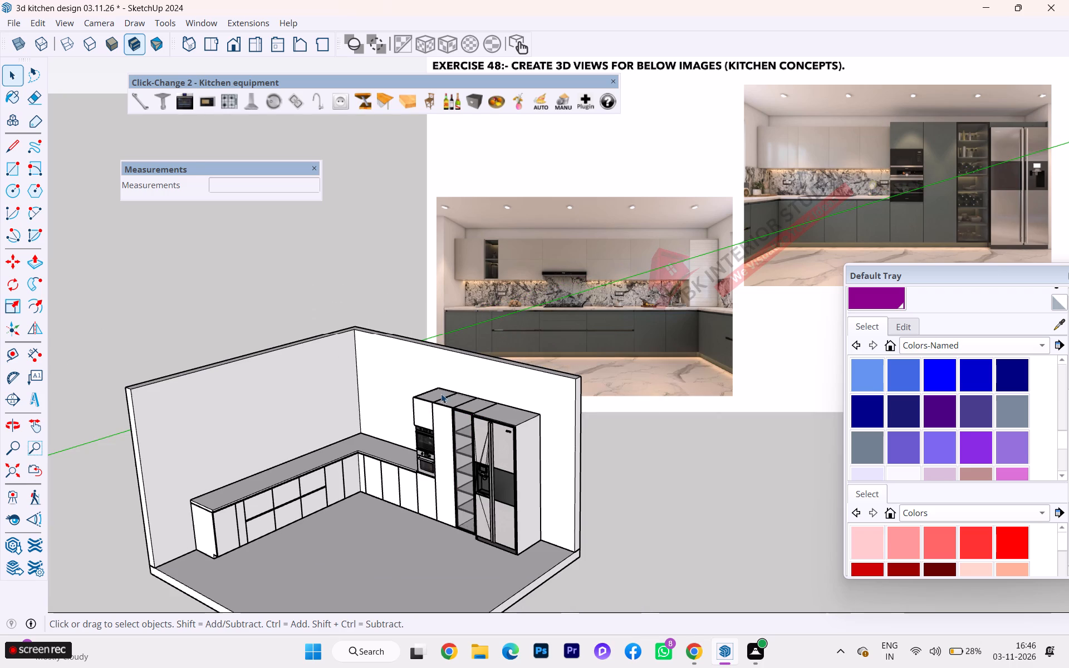
{"action": "middle_click_drag", "start_coordinate": [317, 468], "coordinate": [306, 454]}
{"action": "scroll", "coordinate": [211, 415], "scroll_direction": "up", "scroll_amount": 2}
{"action": "scroll", "coordinate": [211, 413], "scroll_direction": "down", "scroll_amount": 1}
{"action": "scroll", "coordinate": [211, 413], "scroll_direction": "up", "scroll_amount": 3}
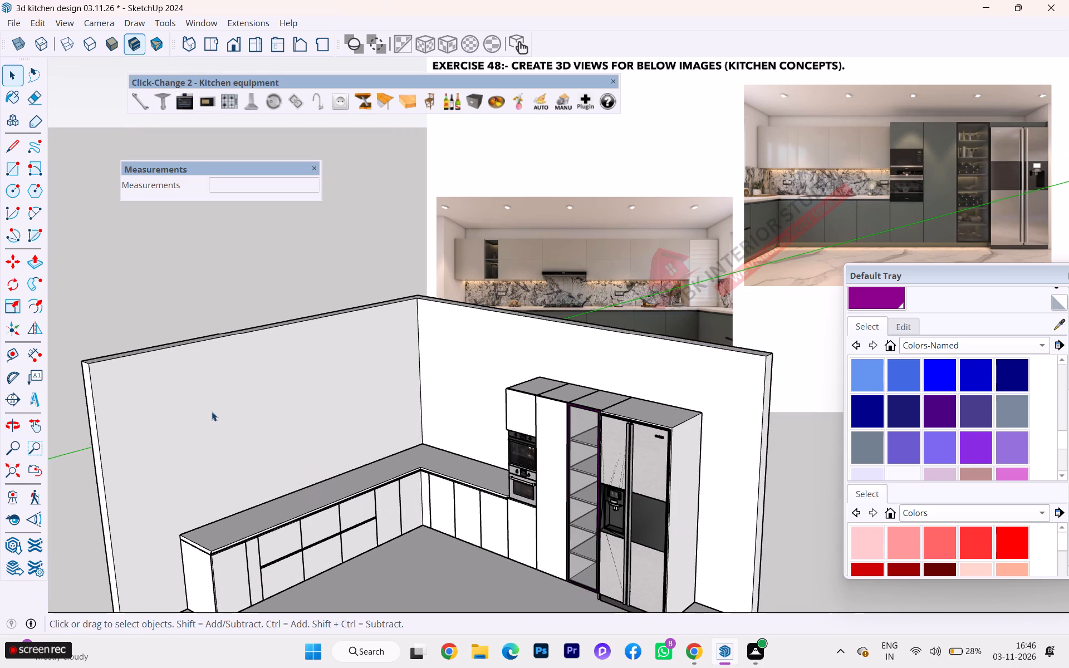
{"action": "double_click", "coordinate": [218, 445]}
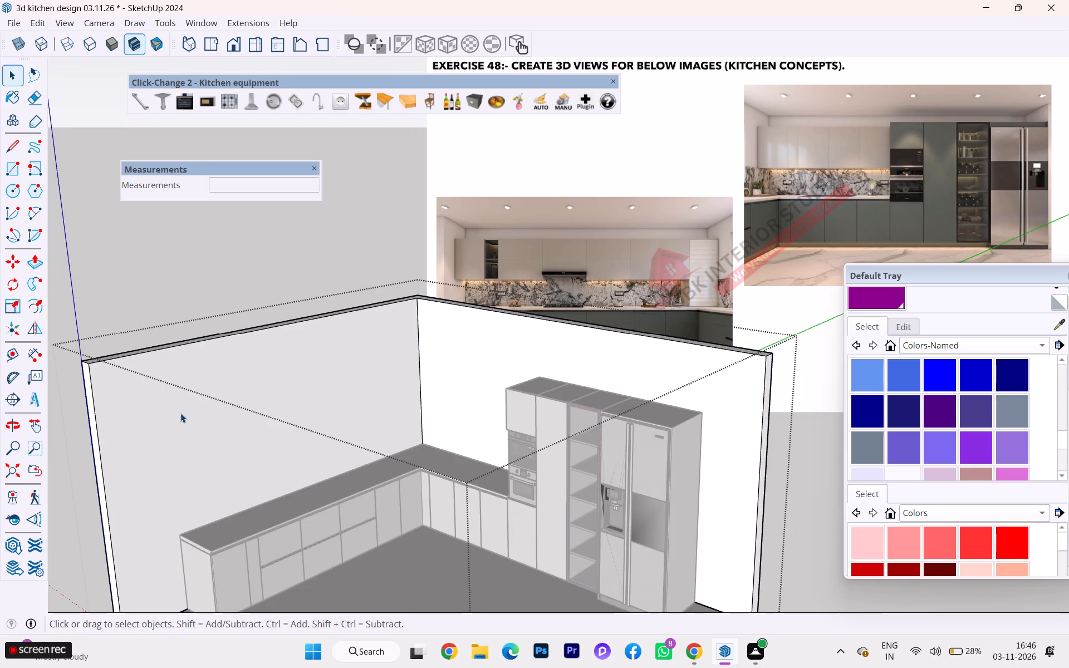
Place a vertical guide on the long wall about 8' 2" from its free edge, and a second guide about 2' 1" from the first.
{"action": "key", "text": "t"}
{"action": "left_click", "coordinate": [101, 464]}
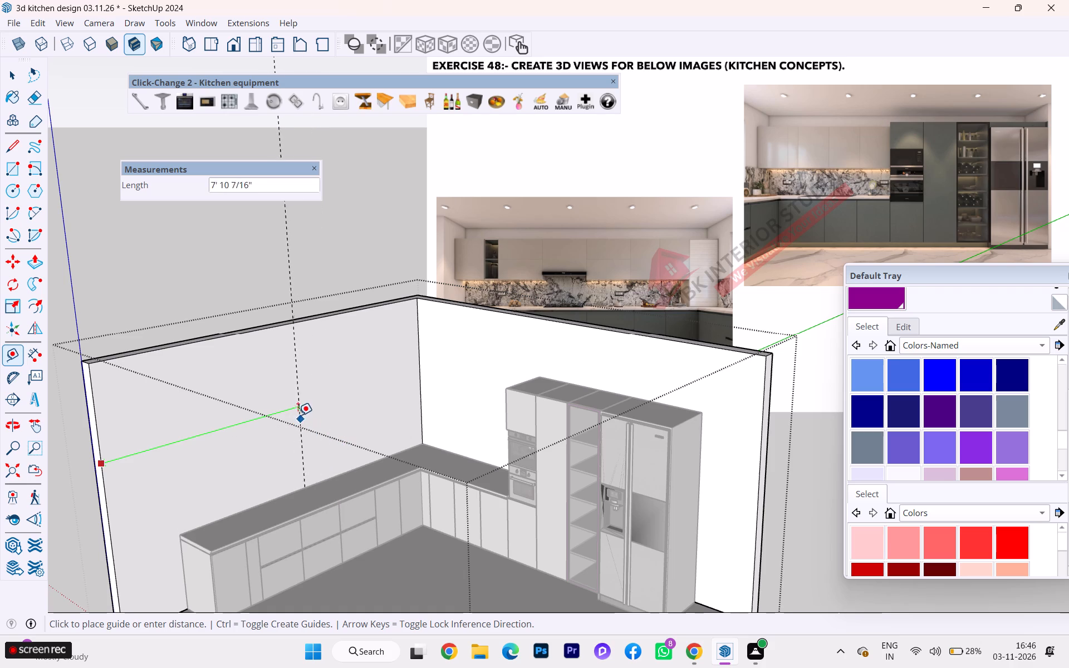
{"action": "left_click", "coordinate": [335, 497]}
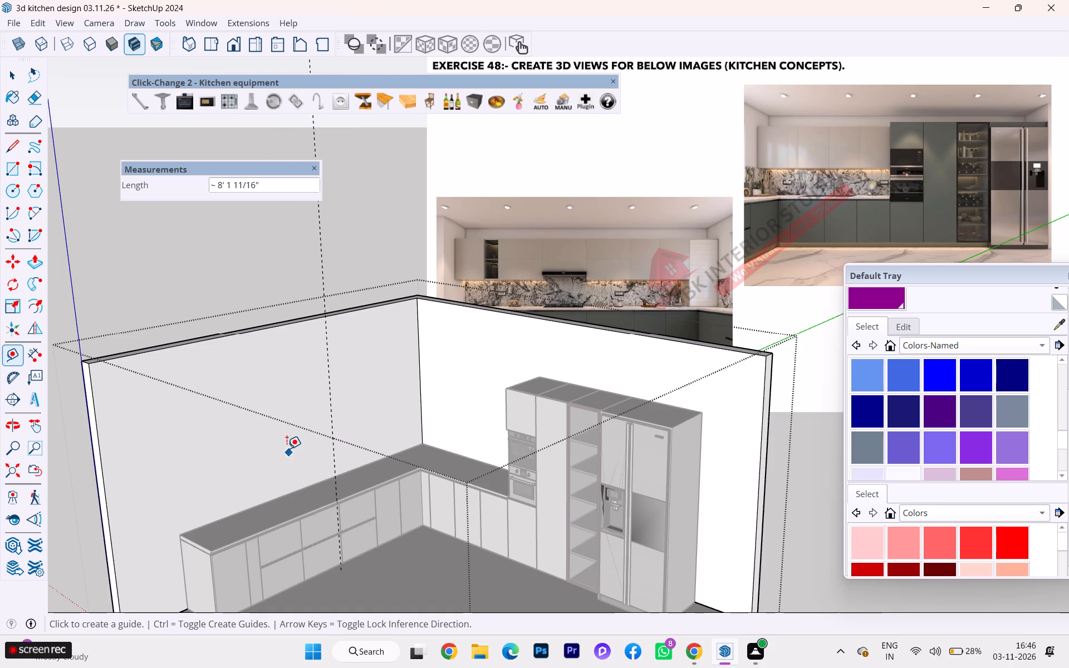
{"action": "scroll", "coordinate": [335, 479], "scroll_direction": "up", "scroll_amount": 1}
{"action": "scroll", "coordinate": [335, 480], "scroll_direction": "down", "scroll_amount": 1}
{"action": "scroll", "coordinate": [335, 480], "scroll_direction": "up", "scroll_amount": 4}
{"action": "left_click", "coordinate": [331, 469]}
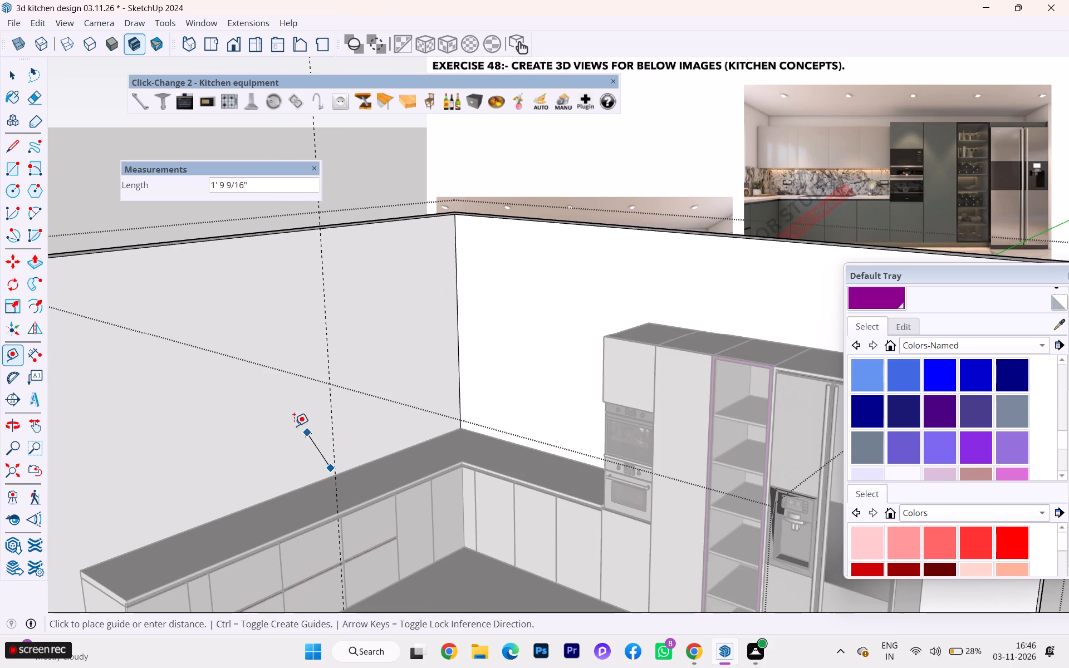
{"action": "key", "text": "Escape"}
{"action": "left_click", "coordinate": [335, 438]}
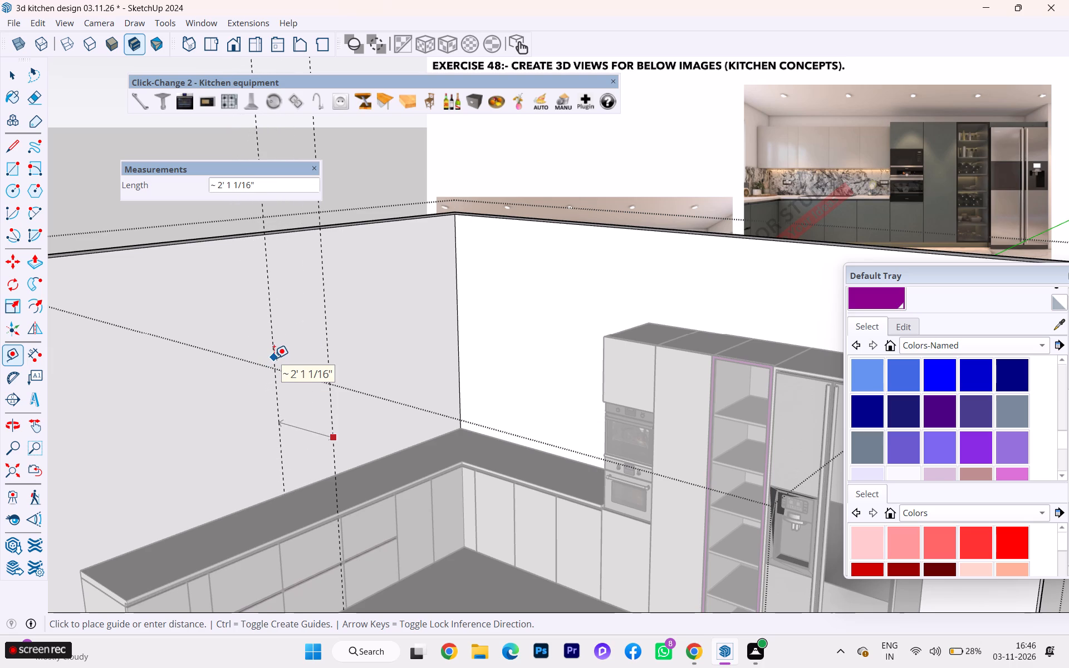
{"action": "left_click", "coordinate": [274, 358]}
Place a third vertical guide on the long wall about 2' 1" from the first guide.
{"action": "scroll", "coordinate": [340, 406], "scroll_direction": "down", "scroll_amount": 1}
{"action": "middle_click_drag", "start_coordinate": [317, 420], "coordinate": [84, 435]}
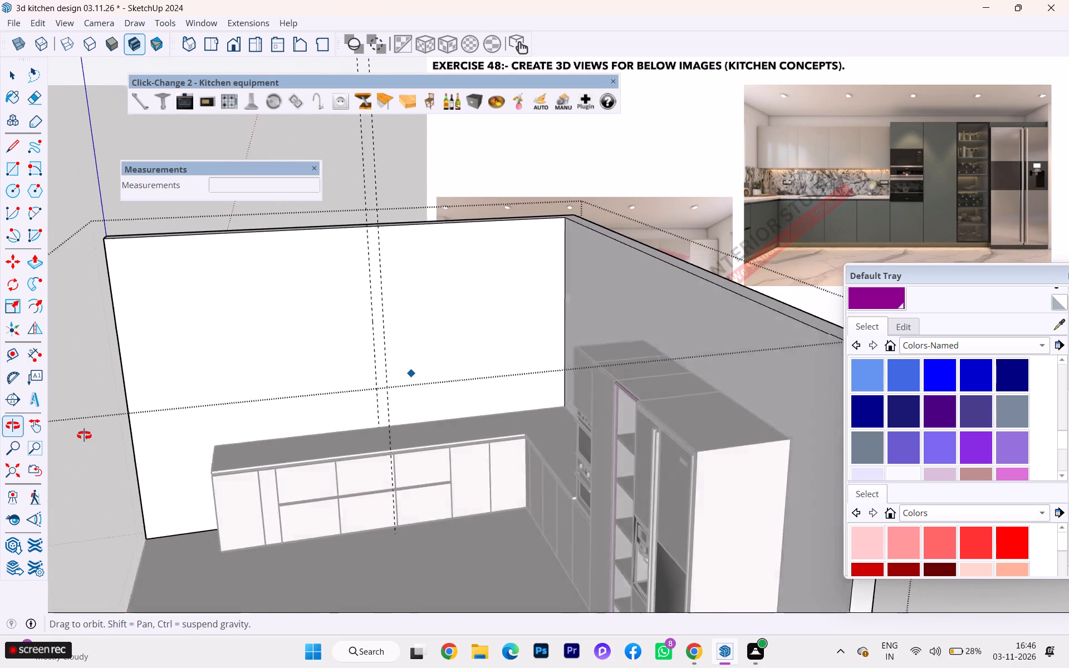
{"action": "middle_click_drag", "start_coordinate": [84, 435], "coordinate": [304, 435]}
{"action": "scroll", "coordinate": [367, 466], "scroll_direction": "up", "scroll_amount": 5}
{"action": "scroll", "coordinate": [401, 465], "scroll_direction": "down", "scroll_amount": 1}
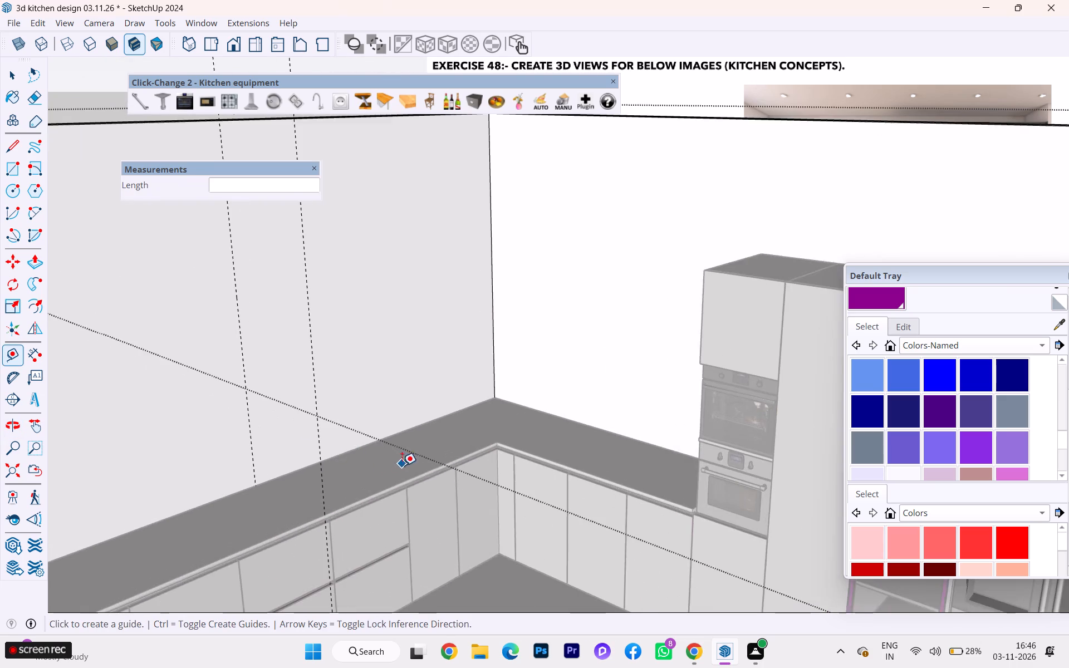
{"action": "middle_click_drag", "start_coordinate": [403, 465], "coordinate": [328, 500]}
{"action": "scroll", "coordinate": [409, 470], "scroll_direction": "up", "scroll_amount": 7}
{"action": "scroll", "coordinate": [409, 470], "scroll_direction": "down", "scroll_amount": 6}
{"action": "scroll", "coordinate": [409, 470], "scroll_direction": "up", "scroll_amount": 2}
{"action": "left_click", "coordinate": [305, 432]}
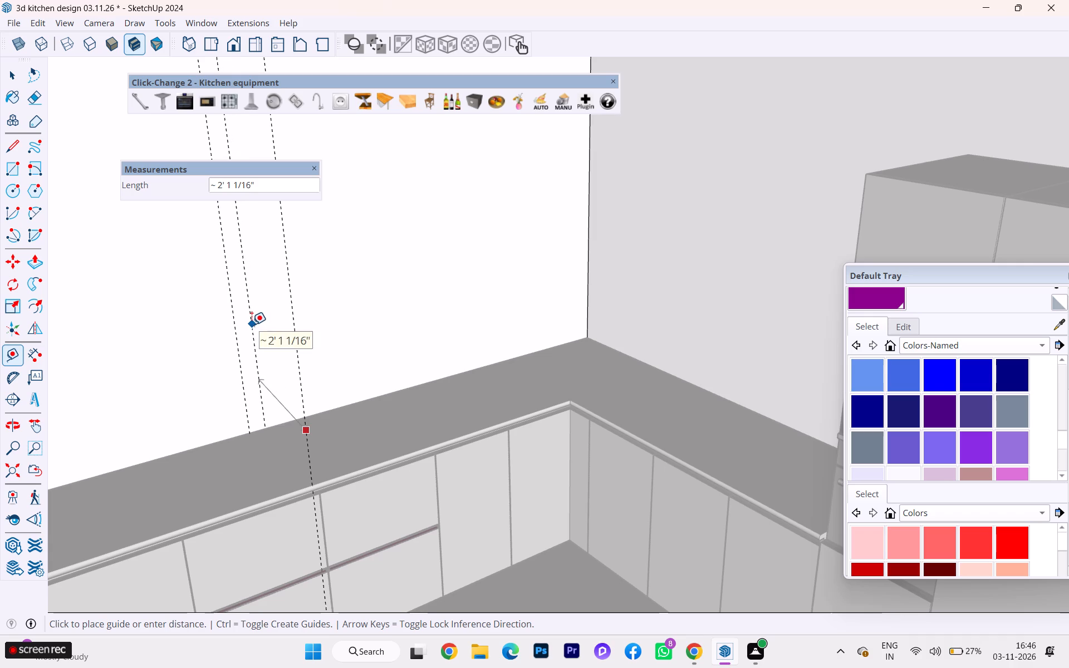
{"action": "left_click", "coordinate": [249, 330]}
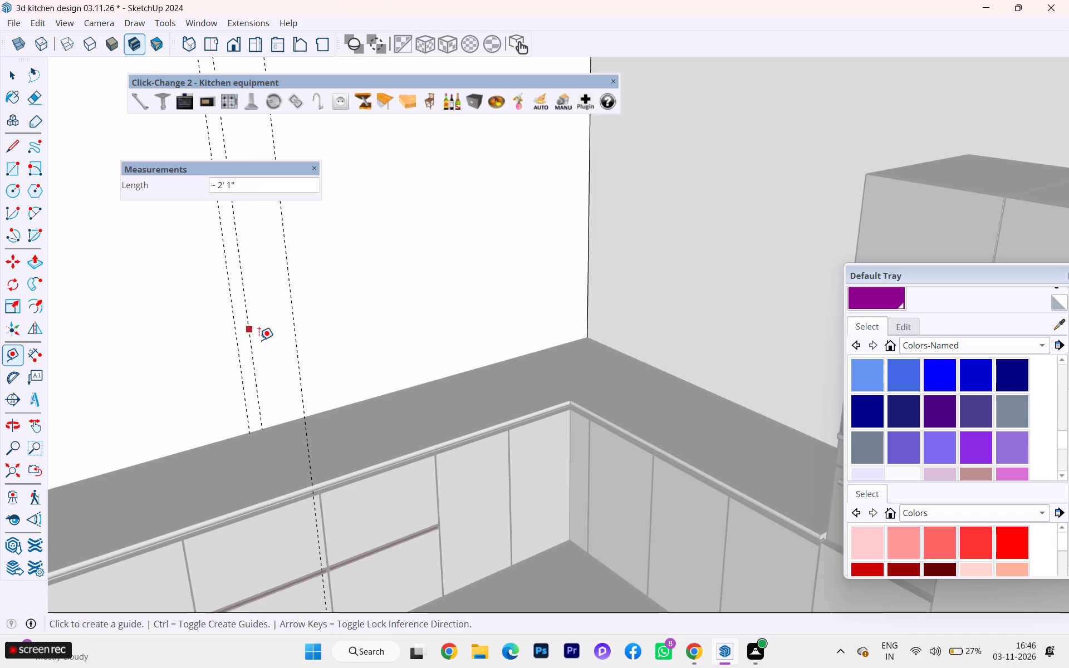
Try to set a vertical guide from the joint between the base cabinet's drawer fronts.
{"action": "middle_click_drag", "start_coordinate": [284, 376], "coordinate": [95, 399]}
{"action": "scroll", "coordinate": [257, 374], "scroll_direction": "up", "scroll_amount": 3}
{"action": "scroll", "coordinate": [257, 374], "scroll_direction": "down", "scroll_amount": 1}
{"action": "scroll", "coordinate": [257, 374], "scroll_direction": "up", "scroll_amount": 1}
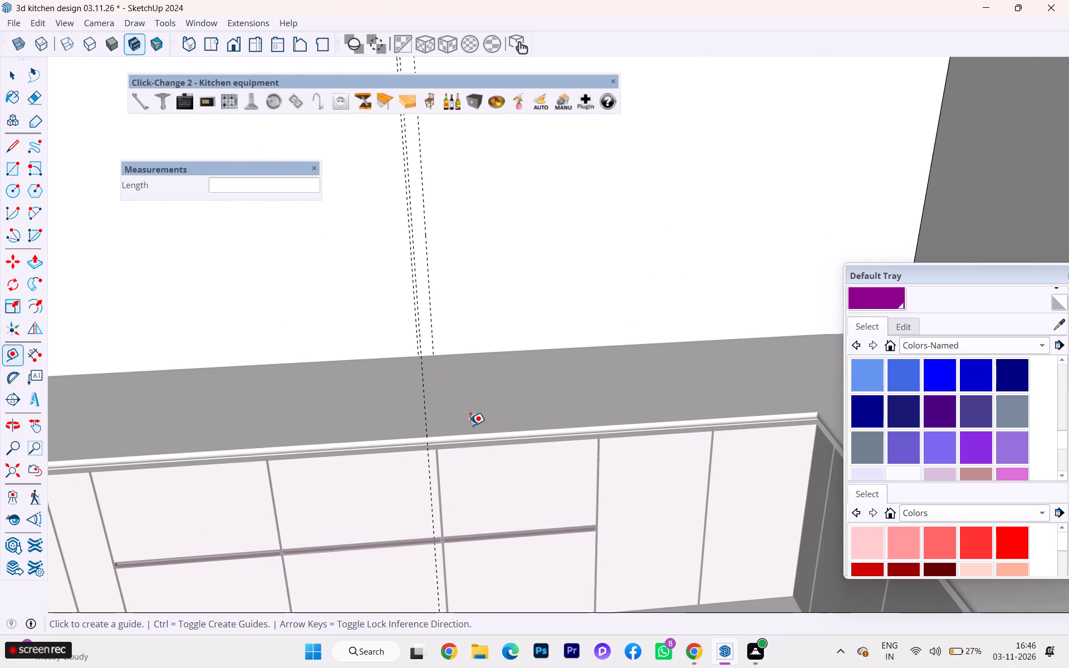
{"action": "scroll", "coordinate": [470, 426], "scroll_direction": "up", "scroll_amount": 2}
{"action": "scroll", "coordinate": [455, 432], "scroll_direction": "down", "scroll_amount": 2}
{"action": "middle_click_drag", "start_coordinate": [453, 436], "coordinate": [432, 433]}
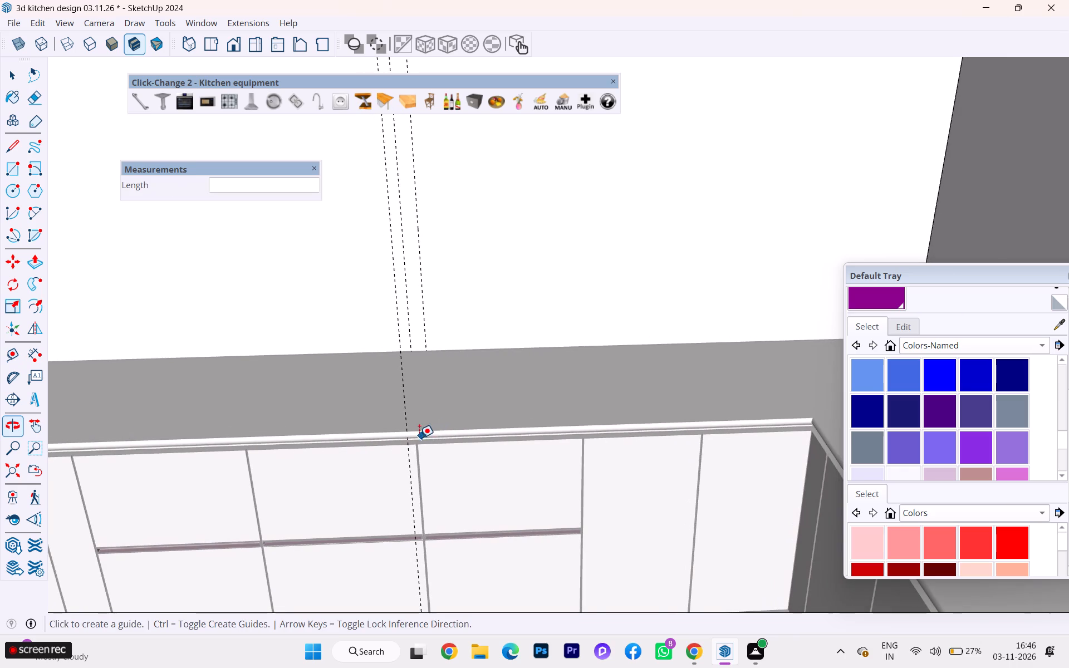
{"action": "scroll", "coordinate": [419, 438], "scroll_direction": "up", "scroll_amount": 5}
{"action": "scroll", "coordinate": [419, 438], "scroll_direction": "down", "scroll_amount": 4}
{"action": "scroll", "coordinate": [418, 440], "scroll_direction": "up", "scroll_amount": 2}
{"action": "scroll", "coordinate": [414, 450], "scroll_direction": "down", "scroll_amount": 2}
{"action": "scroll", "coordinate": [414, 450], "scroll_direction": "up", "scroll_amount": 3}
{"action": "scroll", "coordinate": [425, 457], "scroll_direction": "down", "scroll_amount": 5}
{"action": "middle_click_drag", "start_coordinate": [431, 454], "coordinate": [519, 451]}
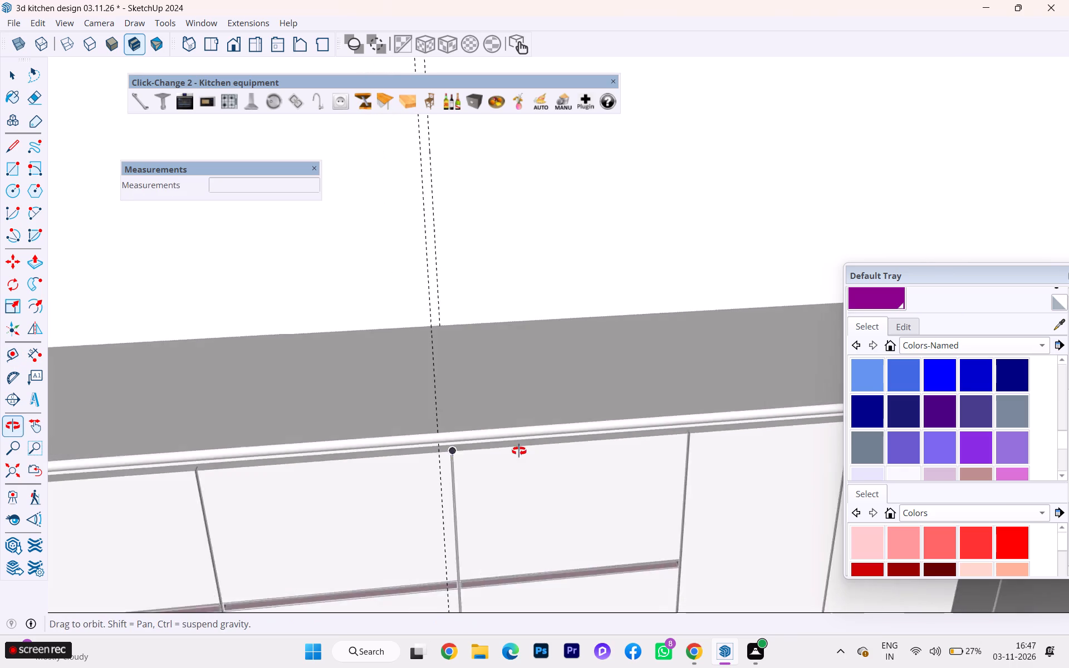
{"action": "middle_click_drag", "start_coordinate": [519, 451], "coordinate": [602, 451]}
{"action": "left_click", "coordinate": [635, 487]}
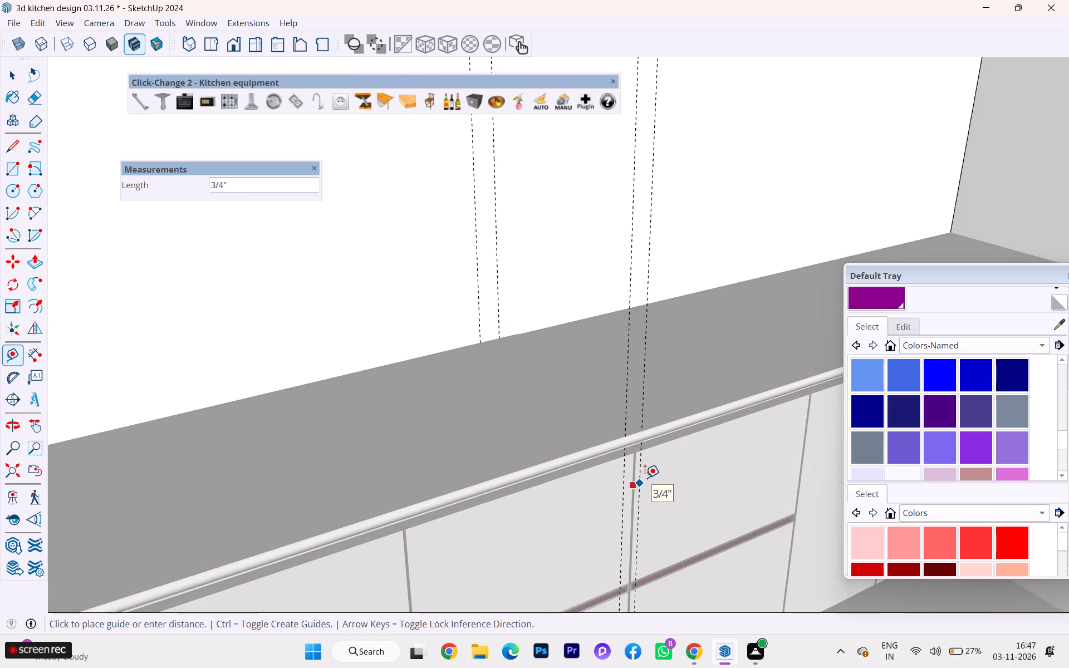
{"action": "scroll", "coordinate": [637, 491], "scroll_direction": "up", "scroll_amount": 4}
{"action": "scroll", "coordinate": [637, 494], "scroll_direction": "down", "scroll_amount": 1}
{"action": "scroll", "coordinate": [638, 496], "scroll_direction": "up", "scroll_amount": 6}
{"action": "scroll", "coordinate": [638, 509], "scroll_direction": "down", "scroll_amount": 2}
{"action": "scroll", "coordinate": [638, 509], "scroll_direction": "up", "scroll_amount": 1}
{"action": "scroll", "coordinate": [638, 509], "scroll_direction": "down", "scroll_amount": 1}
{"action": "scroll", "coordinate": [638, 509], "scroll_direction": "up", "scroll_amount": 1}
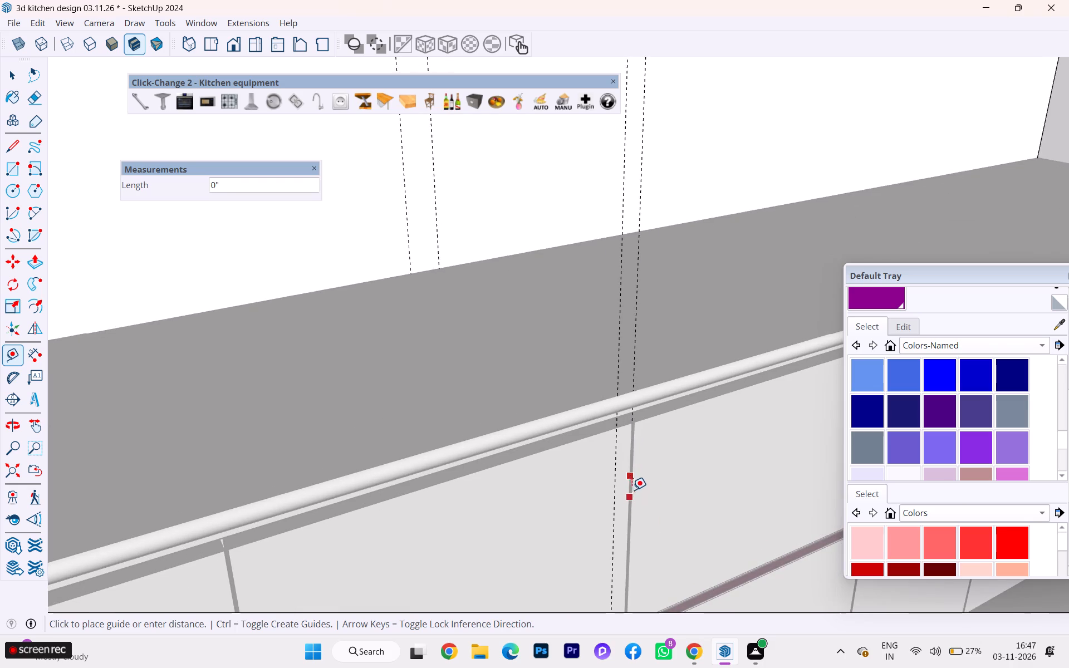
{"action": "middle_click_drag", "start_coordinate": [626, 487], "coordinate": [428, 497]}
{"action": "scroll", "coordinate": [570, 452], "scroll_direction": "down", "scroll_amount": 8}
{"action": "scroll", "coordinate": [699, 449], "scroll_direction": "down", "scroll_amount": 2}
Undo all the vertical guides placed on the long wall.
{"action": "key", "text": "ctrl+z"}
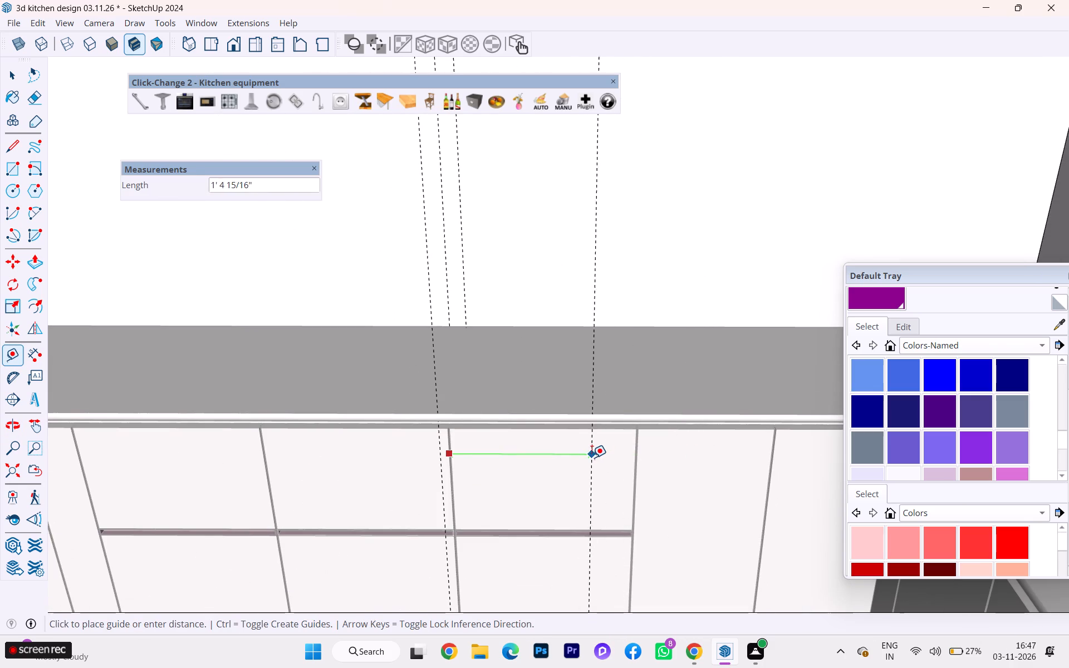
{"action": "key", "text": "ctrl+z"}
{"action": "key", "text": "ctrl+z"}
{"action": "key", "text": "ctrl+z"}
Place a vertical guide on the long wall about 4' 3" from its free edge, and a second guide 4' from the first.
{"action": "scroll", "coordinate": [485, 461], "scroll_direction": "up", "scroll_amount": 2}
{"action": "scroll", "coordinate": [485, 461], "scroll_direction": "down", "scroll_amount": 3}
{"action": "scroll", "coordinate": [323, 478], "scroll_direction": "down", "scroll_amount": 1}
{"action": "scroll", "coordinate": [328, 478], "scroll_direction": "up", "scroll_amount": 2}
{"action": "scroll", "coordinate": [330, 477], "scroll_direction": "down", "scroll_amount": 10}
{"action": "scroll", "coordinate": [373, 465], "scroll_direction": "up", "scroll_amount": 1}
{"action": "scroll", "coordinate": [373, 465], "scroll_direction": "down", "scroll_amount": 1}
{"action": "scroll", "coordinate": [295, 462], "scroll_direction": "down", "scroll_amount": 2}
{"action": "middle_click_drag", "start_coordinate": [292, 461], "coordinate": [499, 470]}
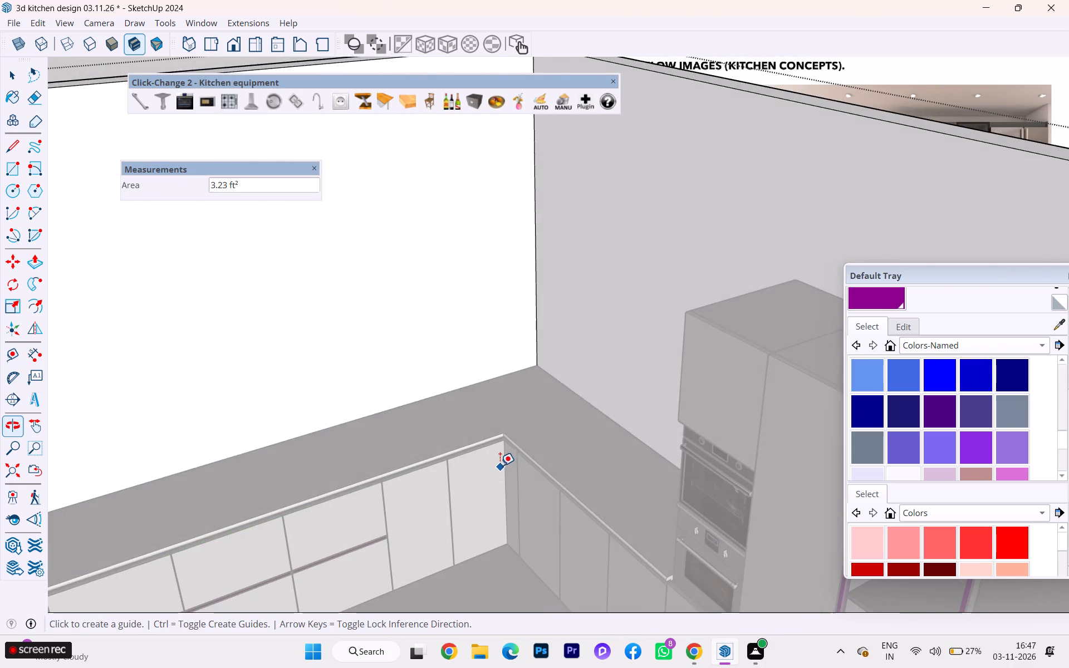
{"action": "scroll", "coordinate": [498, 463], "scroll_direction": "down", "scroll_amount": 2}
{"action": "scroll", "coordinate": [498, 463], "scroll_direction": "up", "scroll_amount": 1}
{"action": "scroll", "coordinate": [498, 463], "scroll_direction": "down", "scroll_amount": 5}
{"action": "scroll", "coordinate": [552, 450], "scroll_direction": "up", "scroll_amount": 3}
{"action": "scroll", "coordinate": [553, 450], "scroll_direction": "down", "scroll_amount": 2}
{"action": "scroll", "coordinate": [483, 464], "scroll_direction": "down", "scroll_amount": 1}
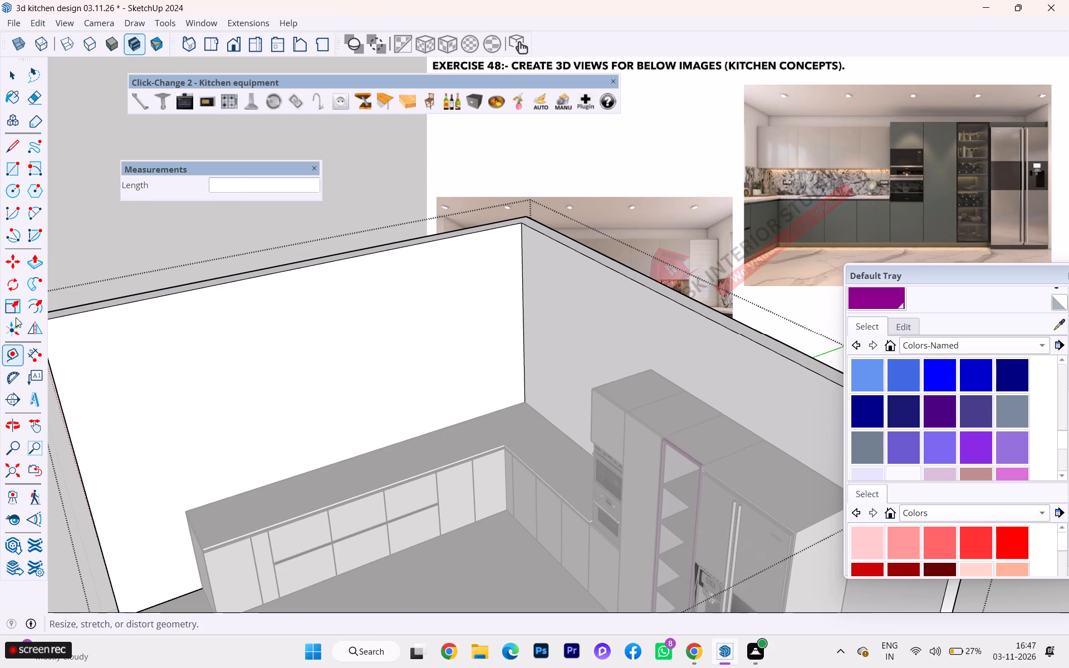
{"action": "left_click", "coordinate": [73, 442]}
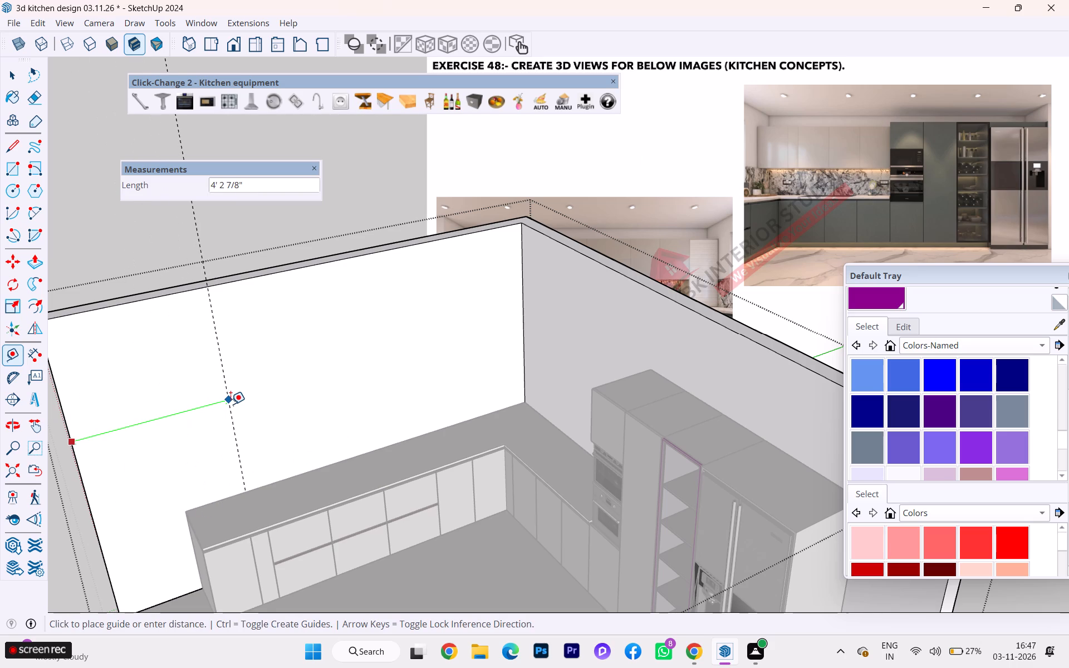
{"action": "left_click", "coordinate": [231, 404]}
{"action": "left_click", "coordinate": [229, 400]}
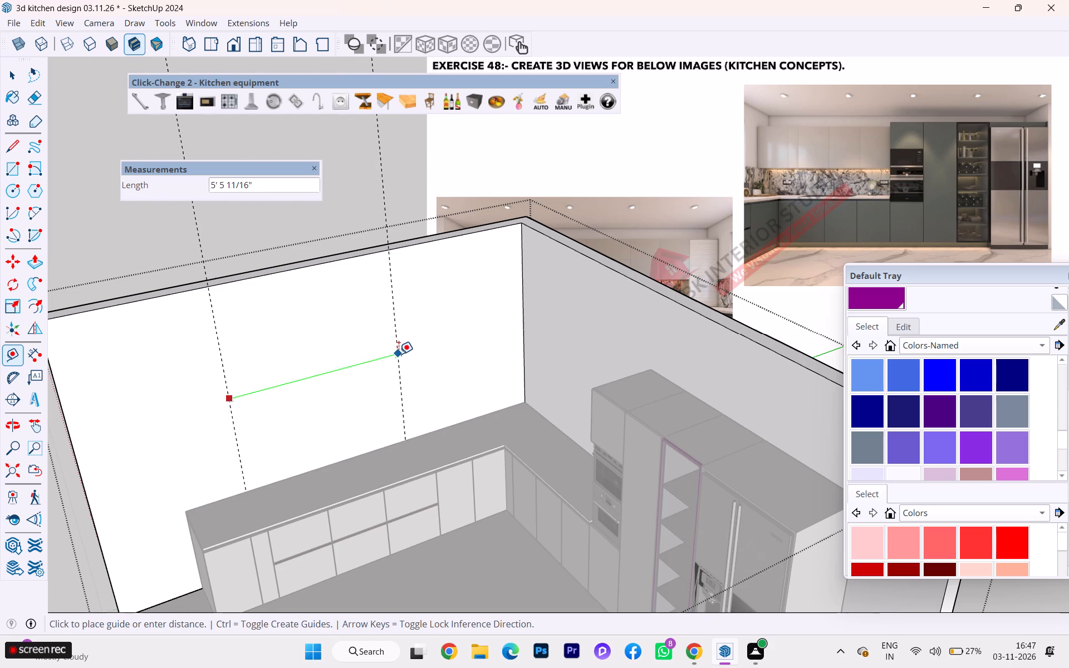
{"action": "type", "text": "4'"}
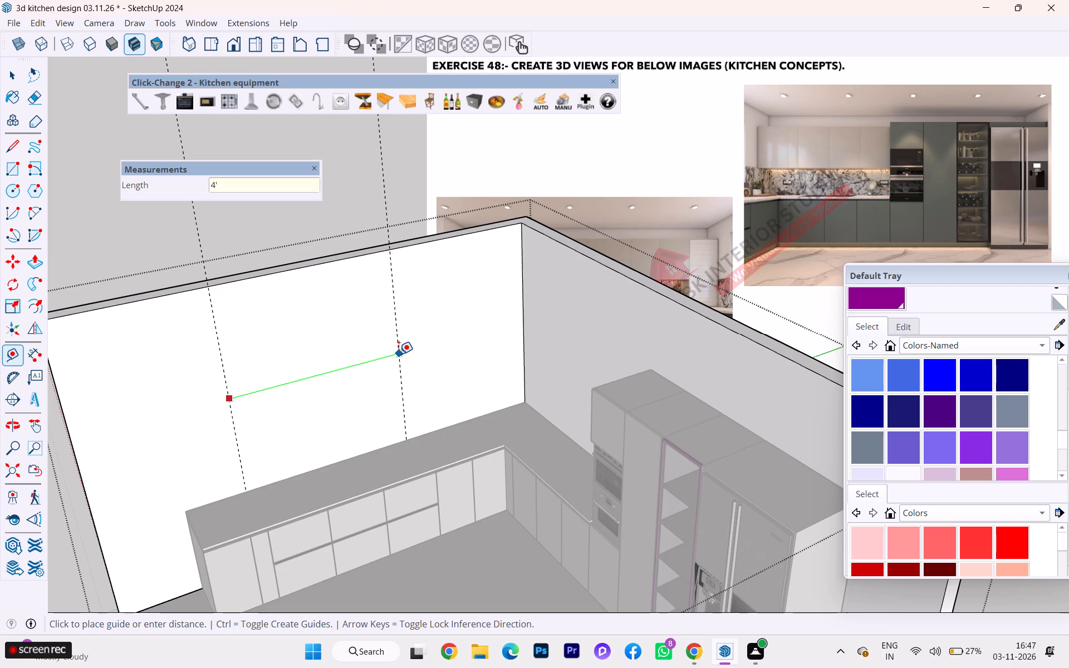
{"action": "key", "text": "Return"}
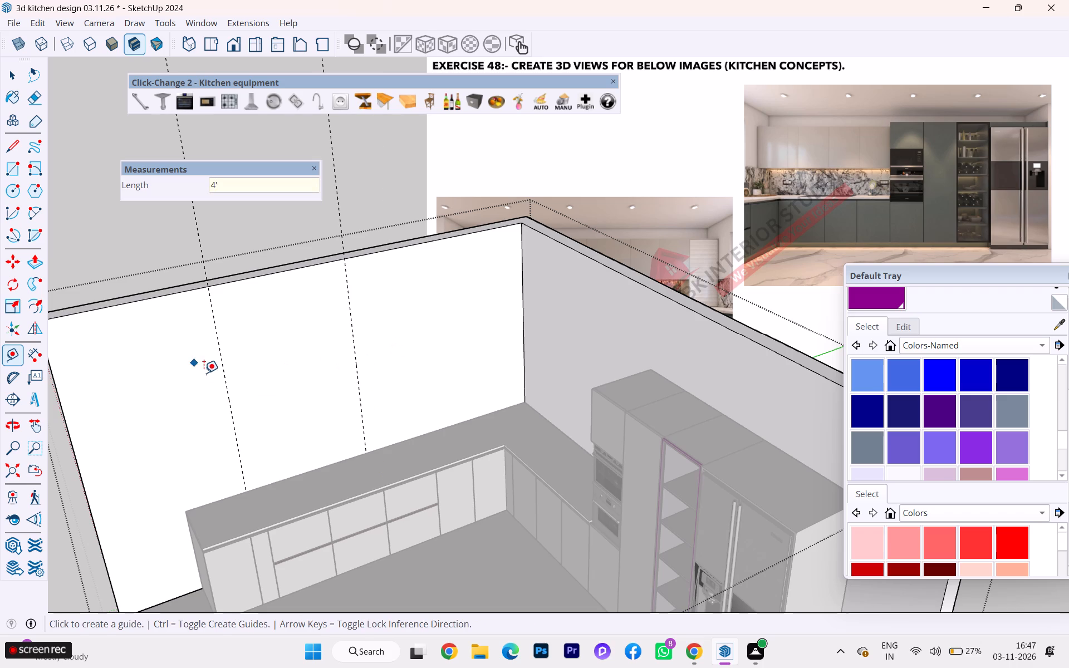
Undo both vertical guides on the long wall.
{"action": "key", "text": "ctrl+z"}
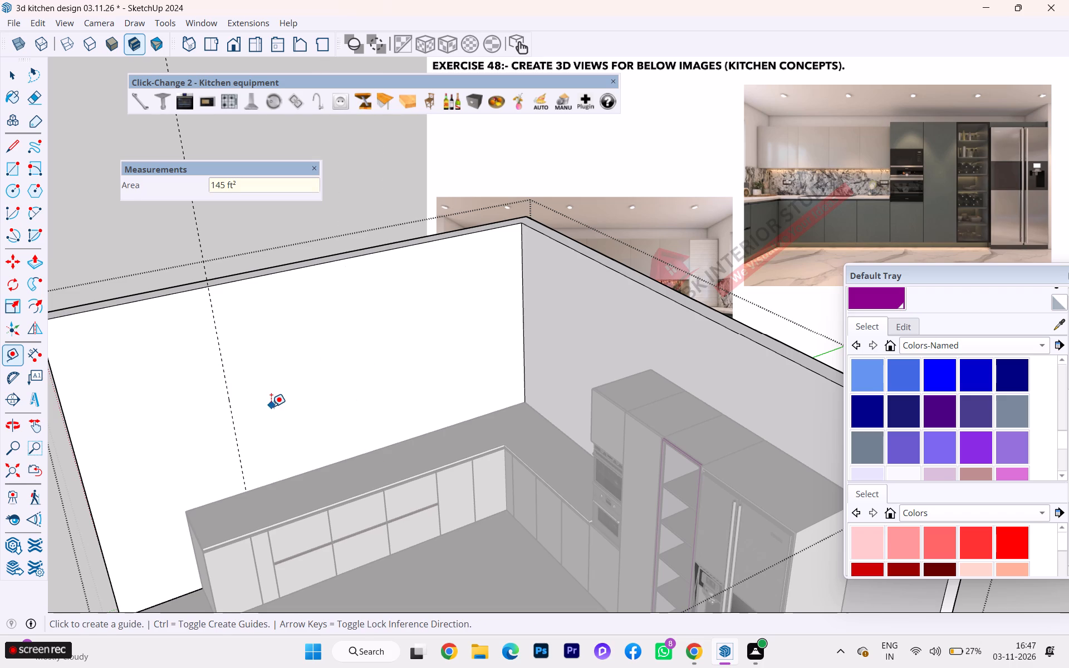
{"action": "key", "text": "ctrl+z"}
Place a vertical guide on the long wall about 4' 1" from its free edge, and a second guide 4' from the first.
{"action": "left_click", "coordinate": [80, 461]}
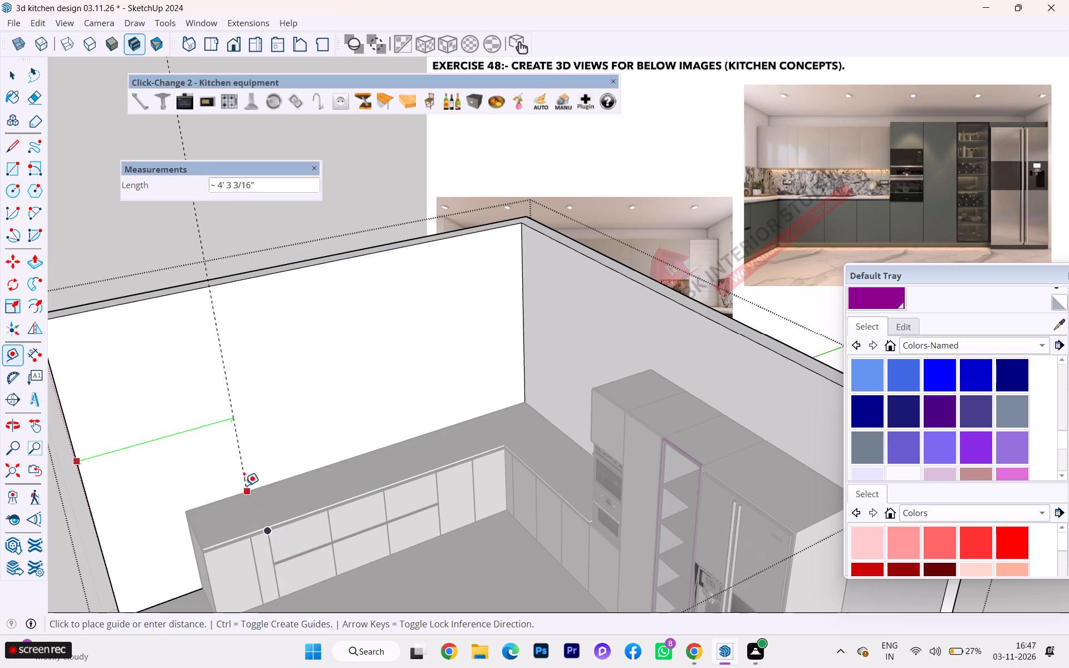
{"action": "left_click", "coordinate": [237, 469]}
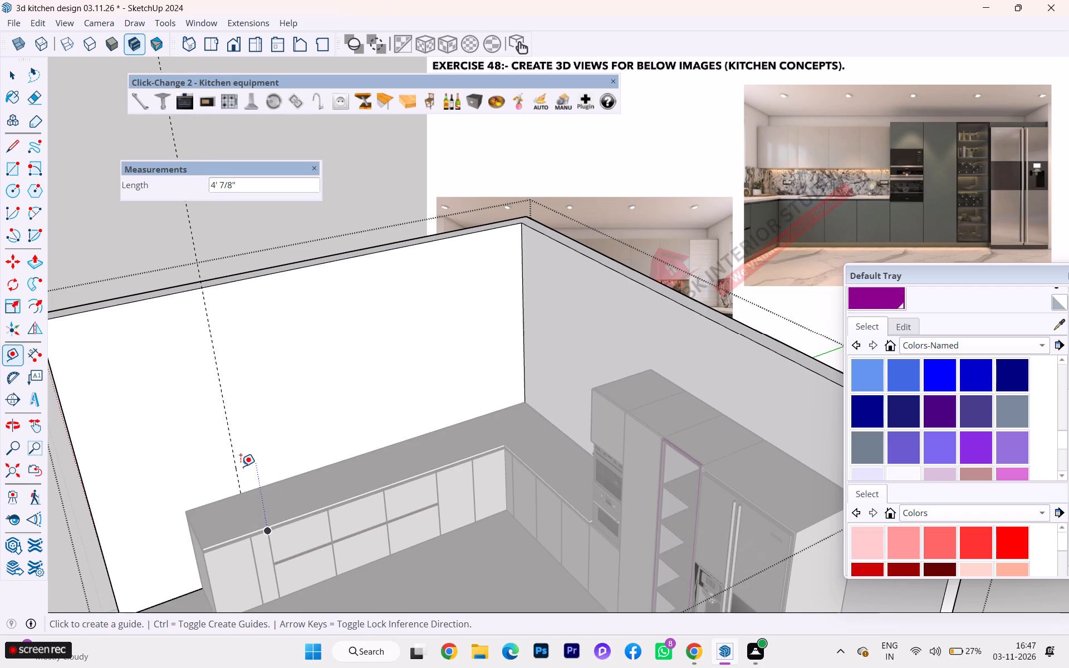
{"action": "left_click", "coordinate": [235, 463]}
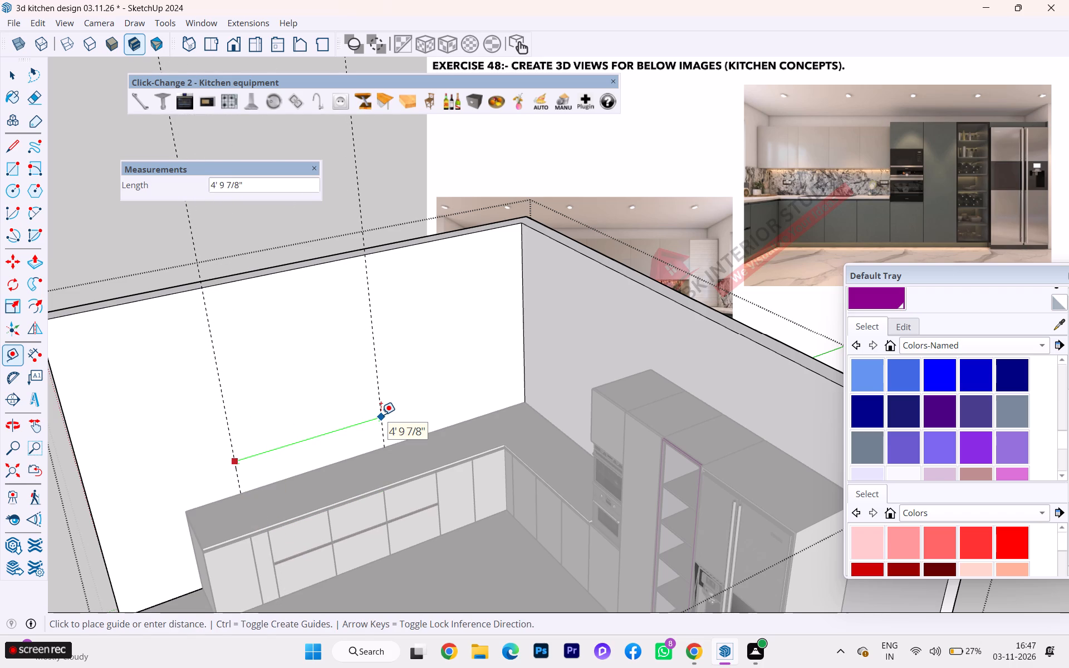
{"action": "type", "text": "4'"}
{"action": "key", "text": "Return"}
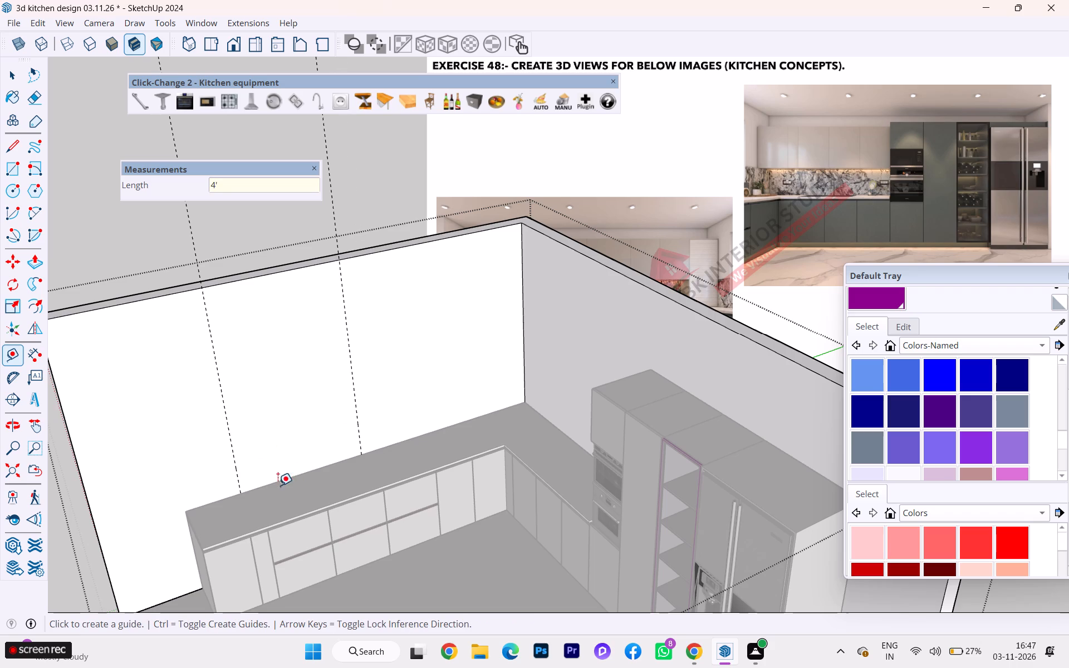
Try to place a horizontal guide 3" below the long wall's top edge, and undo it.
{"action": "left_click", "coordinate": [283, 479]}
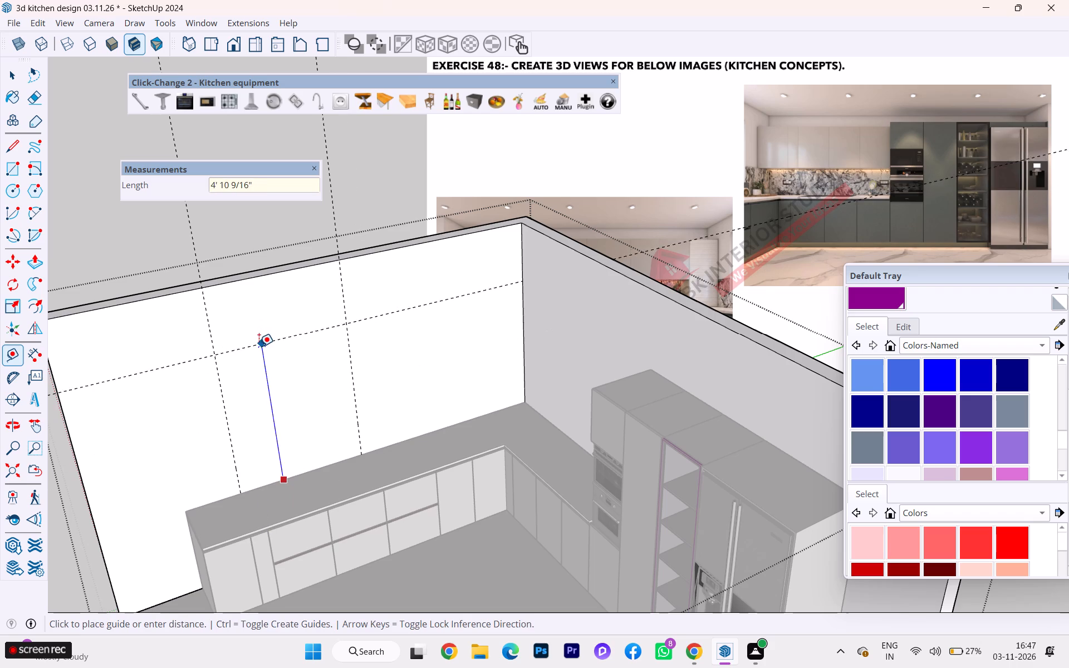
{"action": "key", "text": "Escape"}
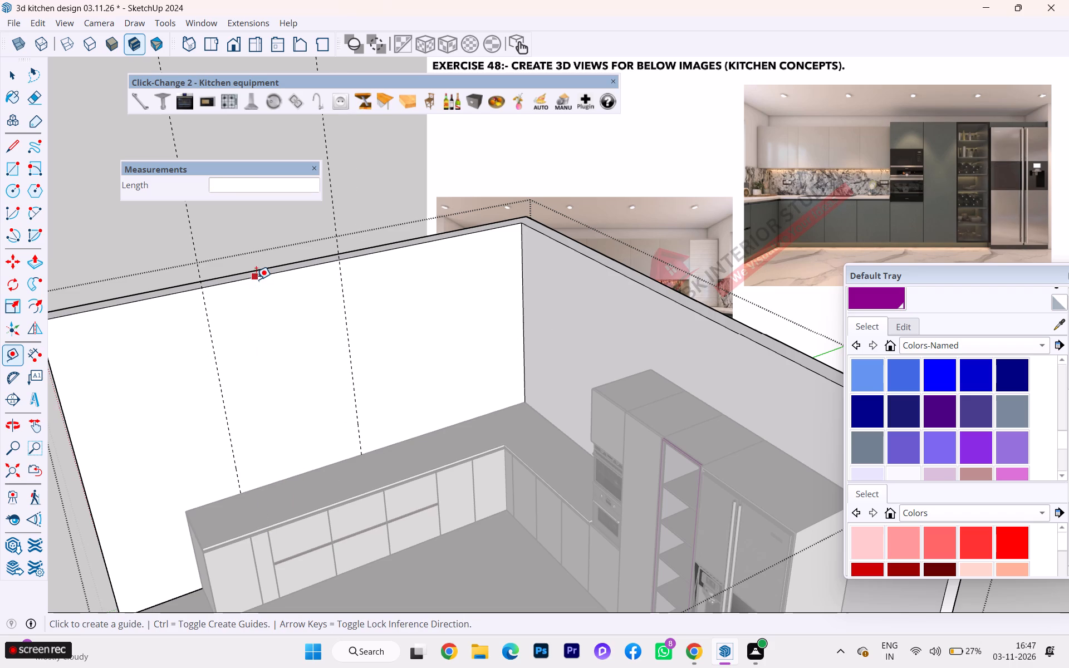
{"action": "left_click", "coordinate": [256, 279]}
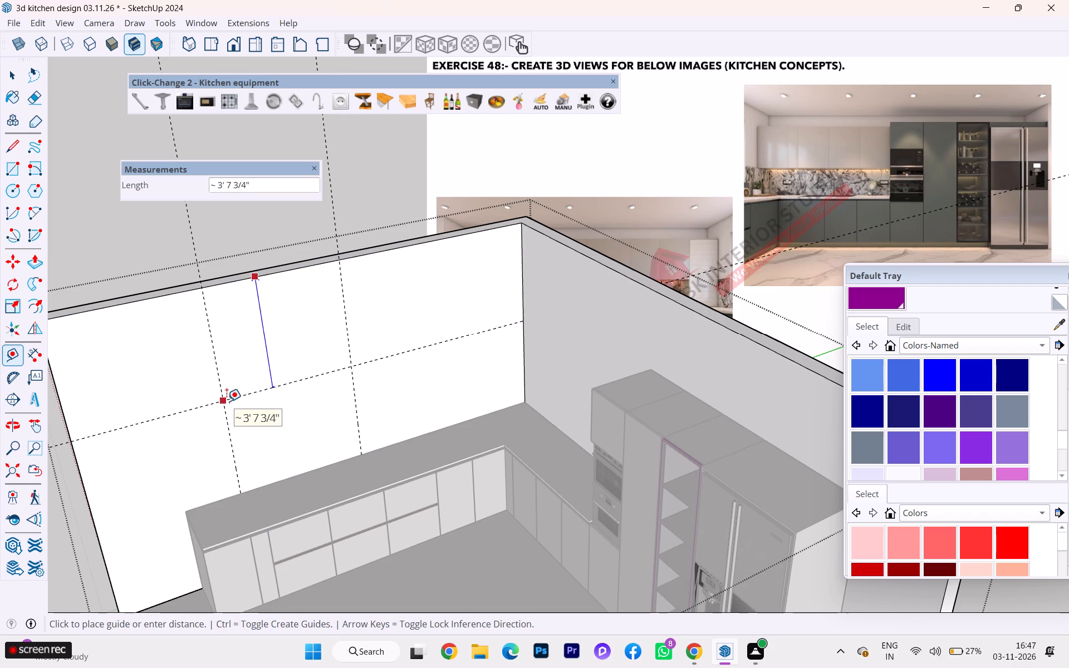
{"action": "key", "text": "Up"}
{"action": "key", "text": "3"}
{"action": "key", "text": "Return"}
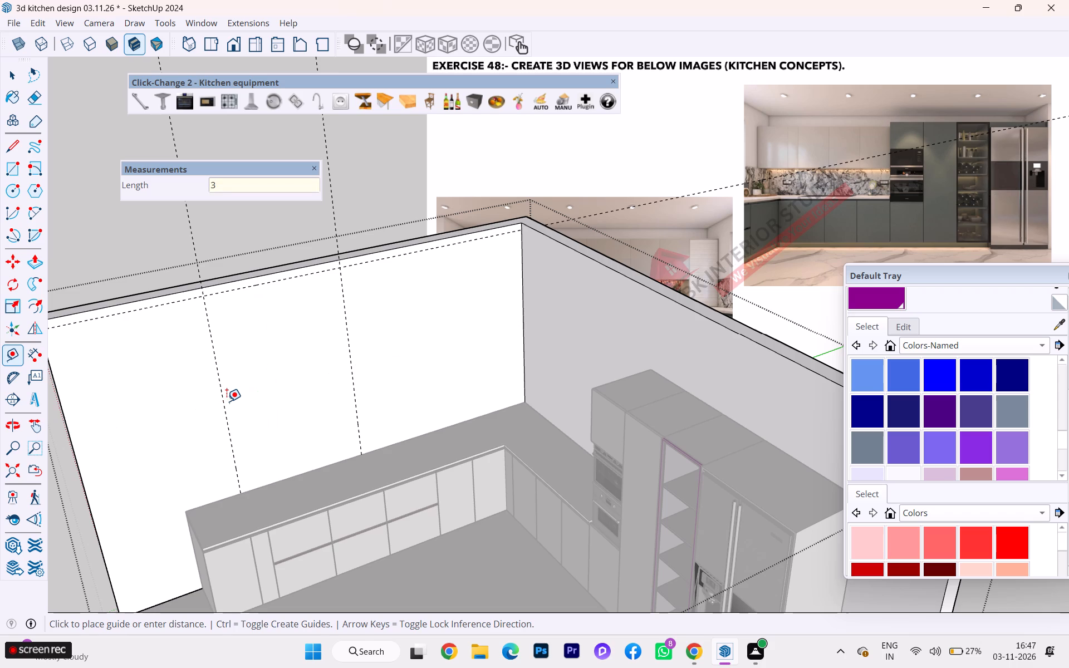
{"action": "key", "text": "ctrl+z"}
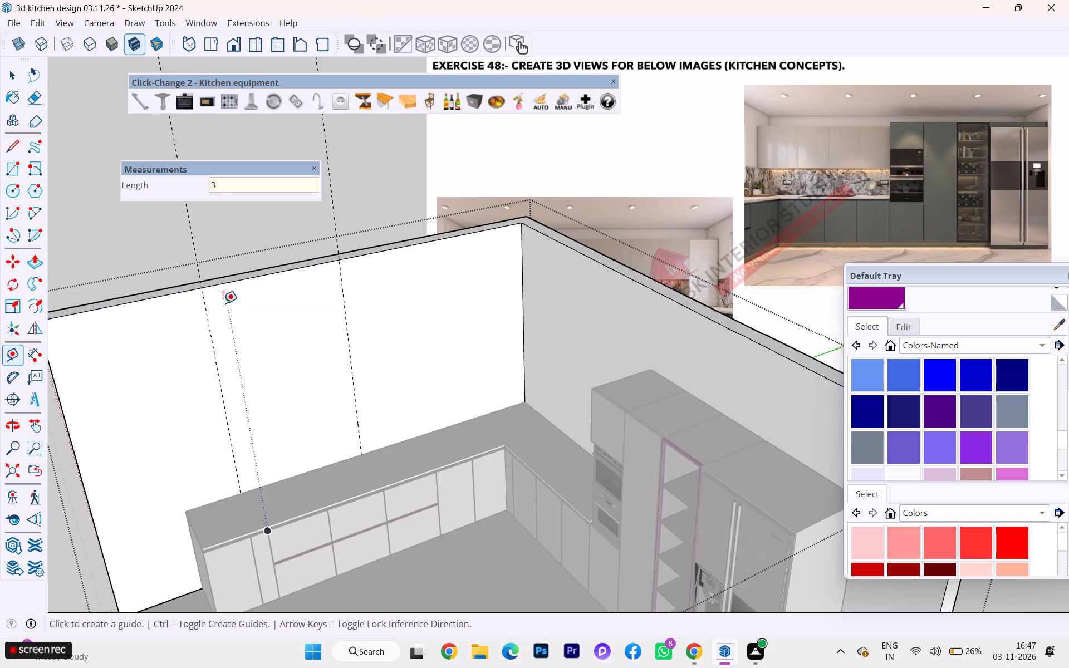
Place a horizontal guide on the long wall 3' below its top edge.
{"action": "left_click", "coordinate": [237, 279]}
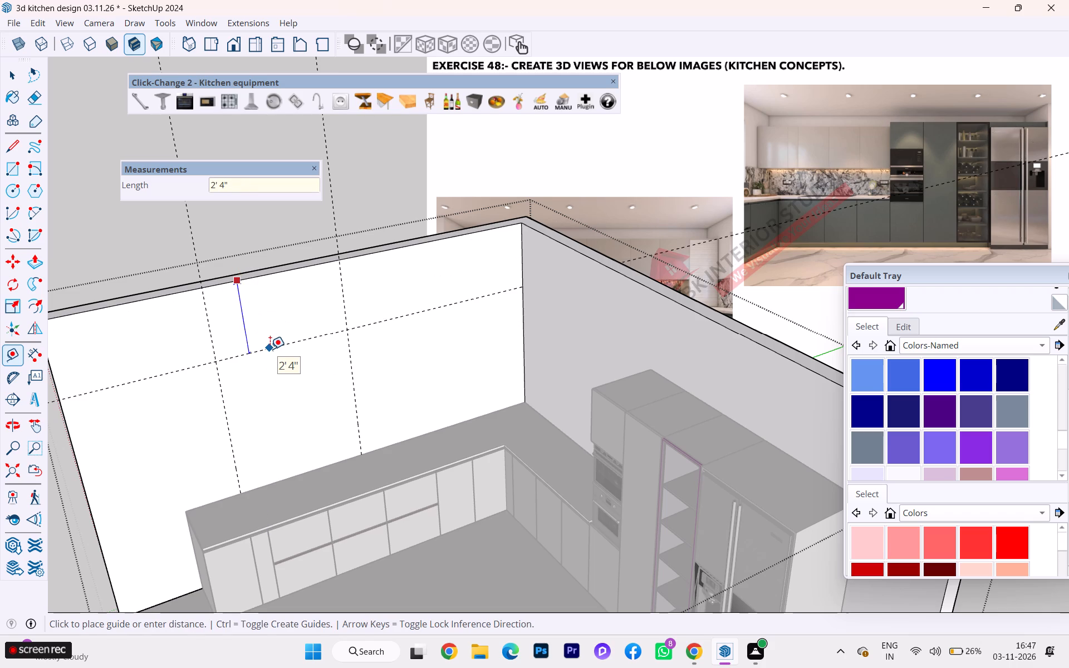
{"action": "key", "text": "Up"}
{"action": "type", "text": "3'"}
{"action": "key", "text": "Return"}
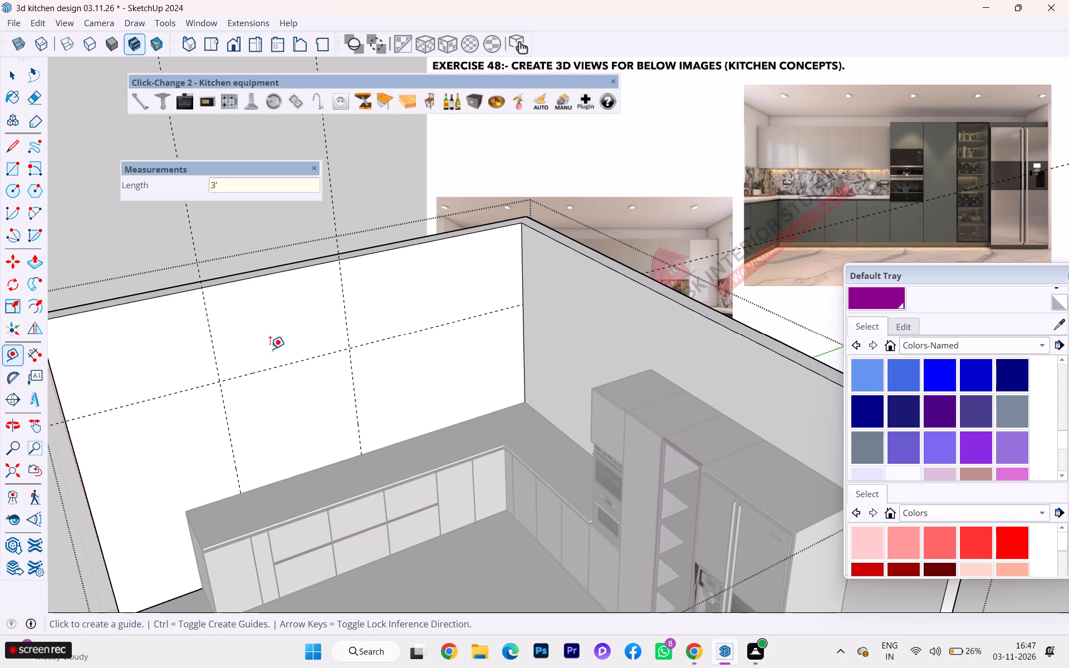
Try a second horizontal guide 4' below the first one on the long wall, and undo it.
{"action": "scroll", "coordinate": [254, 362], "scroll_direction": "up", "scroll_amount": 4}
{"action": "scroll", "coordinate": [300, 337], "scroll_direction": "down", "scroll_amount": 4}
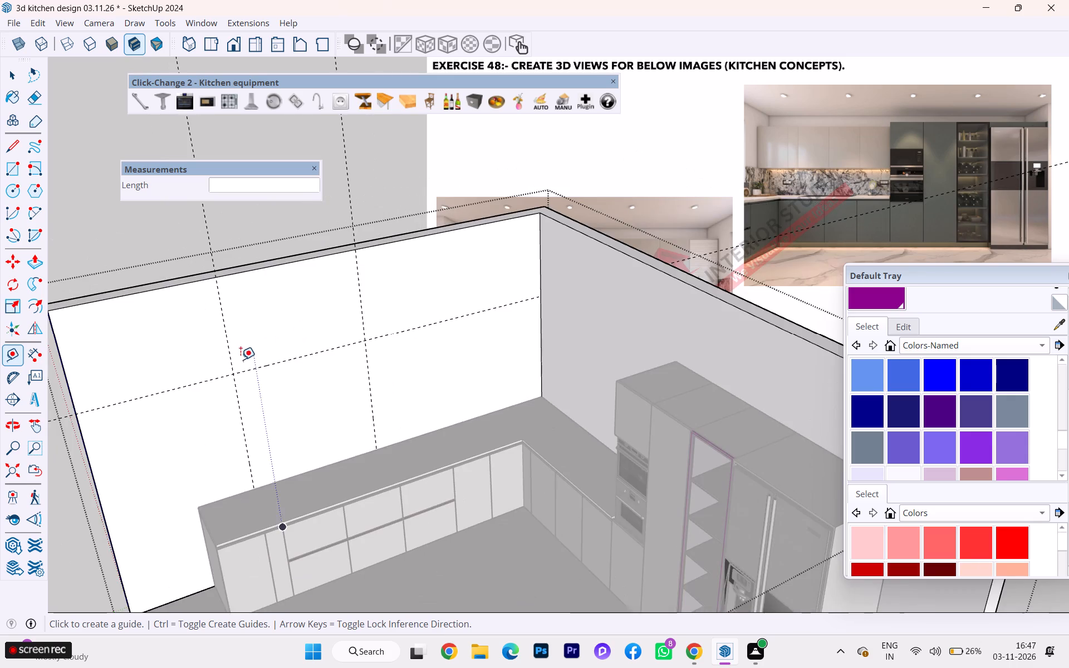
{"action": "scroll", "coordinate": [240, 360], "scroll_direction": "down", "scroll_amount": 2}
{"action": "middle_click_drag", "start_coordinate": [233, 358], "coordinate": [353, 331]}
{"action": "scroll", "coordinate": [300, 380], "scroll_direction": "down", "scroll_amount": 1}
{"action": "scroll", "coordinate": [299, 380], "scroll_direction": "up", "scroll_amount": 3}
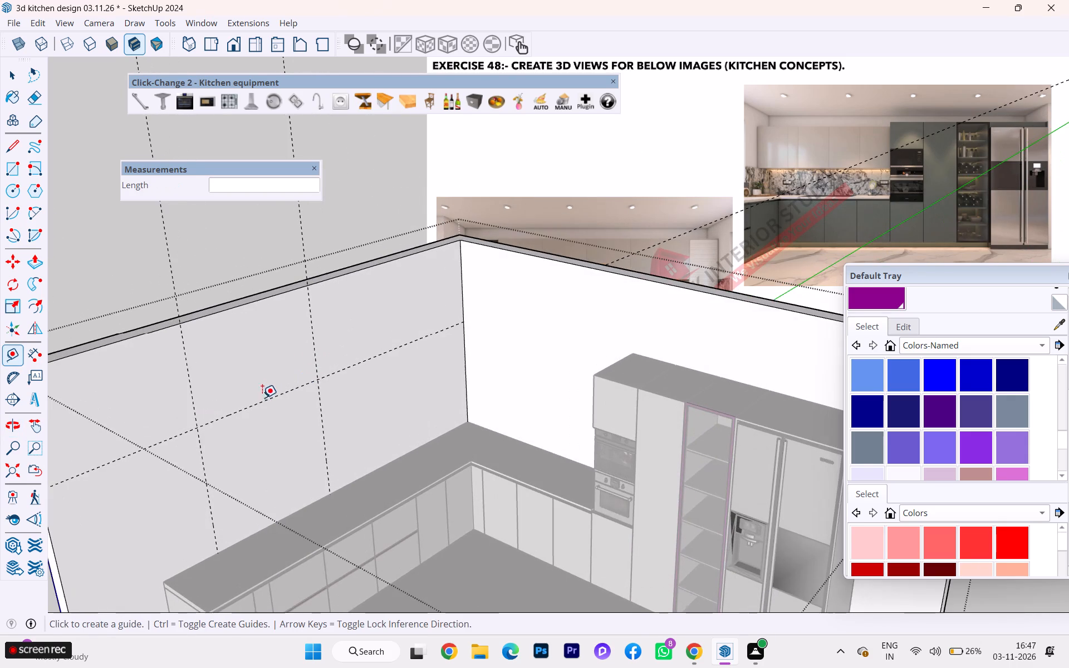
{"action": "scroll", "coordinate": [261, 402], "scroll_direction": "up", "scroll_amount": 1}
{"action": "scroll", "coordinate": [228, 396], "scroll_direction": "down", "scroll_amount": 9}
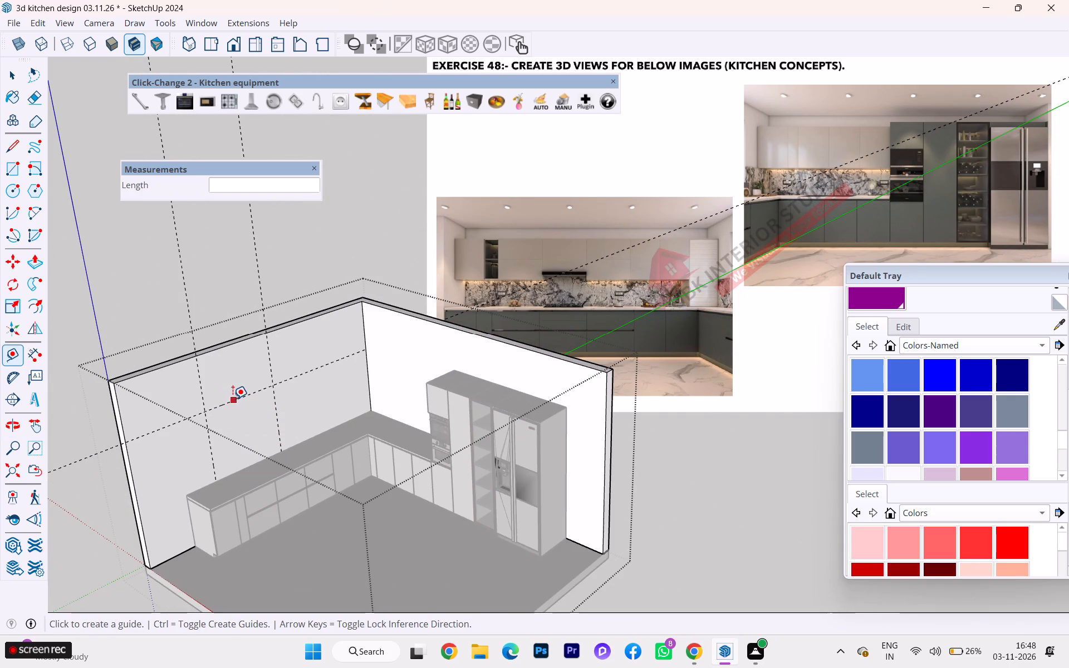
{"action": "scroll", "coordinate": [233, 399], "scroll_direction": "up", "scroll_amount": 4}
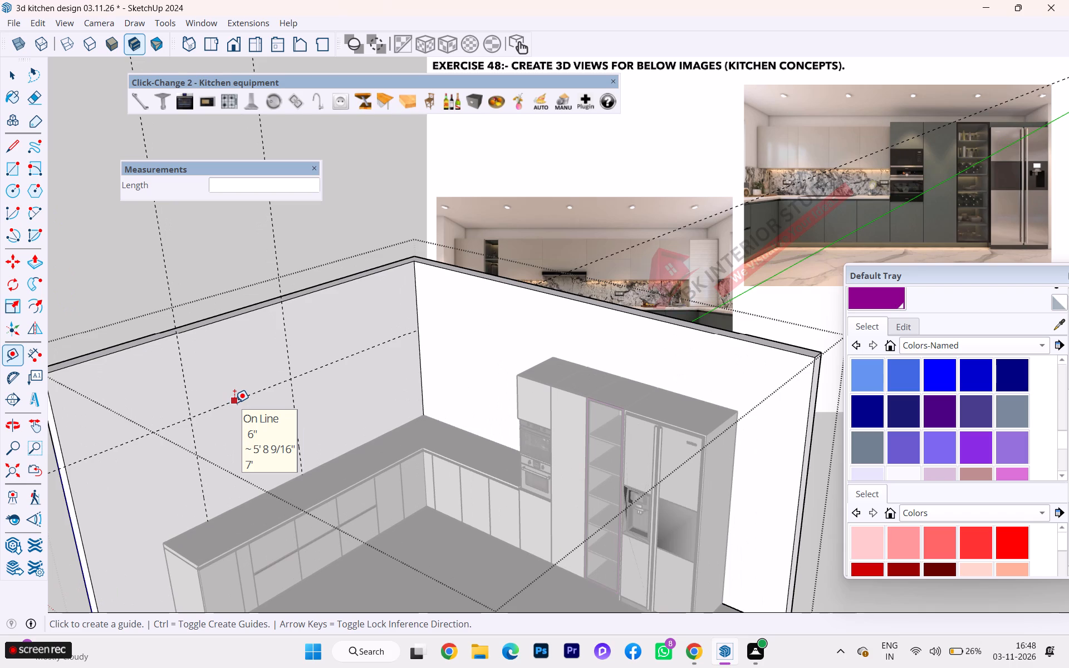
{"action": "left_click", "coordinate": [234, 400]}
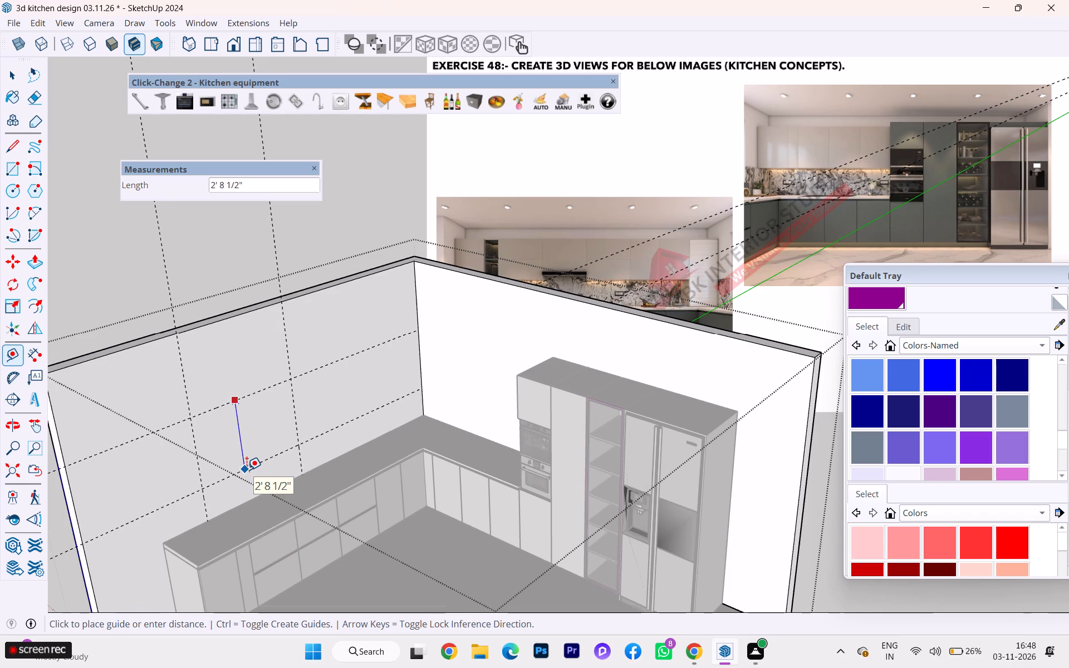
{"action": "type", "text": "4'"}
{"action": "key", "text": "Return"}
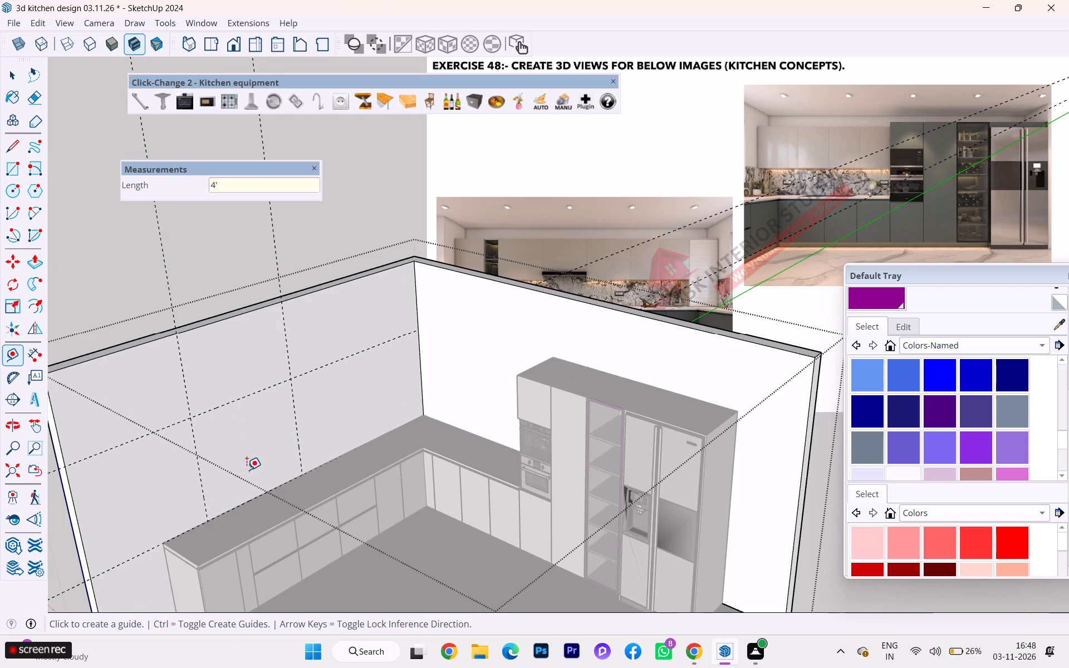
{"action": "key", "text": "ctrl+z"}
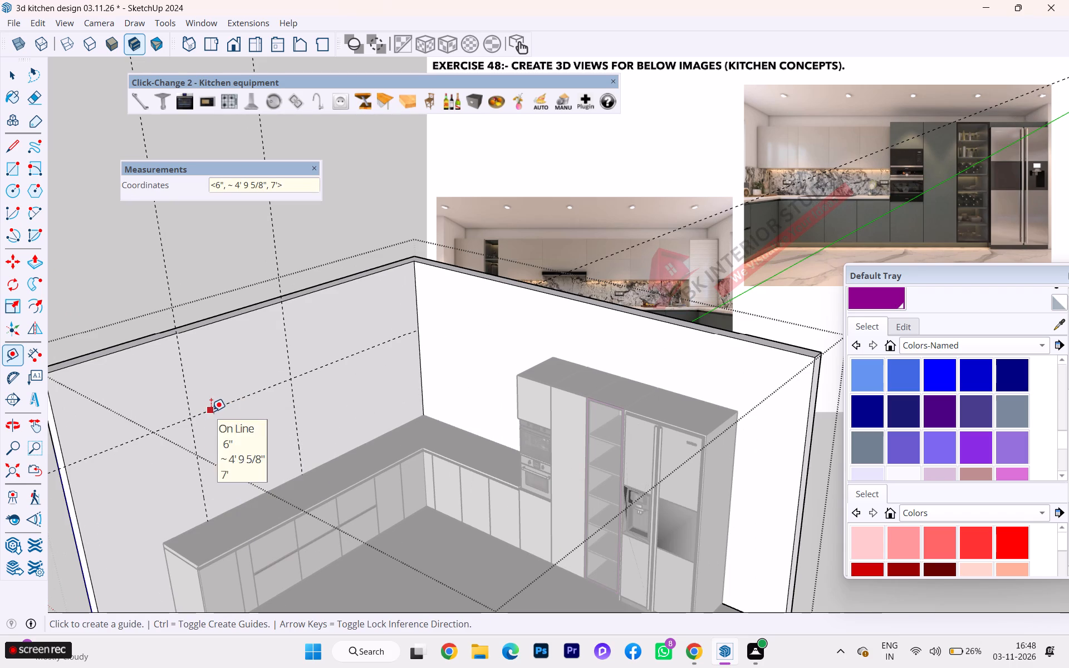
Place a second horizontal guide on the long wall 3' below the existing horizontal guide.
{"action": "left_click", "coordinate": [210, 406]}
{"action": "key", "text": "Escape"}
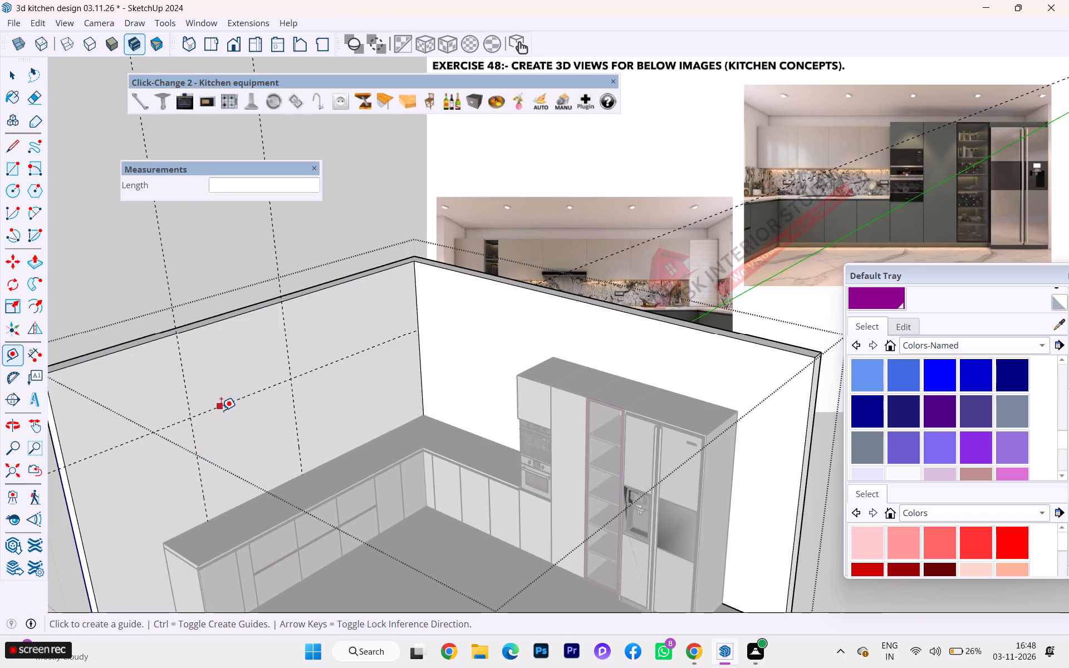
{"action": "left_click", "coordinate": [224, 405]}
{"action": "type", "text": "3'"}
{"action": "key", "text": "Return"}
Place another horizontal guide on the long wall 1' above the upper horizontal guide.
{"action": "scroll", "coordinate": [287, 400], "scroll_direction": "up", "scroll_amount": 1}
{"action": "scroll", "coordinate": [287, 400], "scroll_direction": "down", "scroll_amount": 1}
{"action": "scroll", "coordinate": [288, 400], "scroll_direction": "up", "scroll_amount": 3}
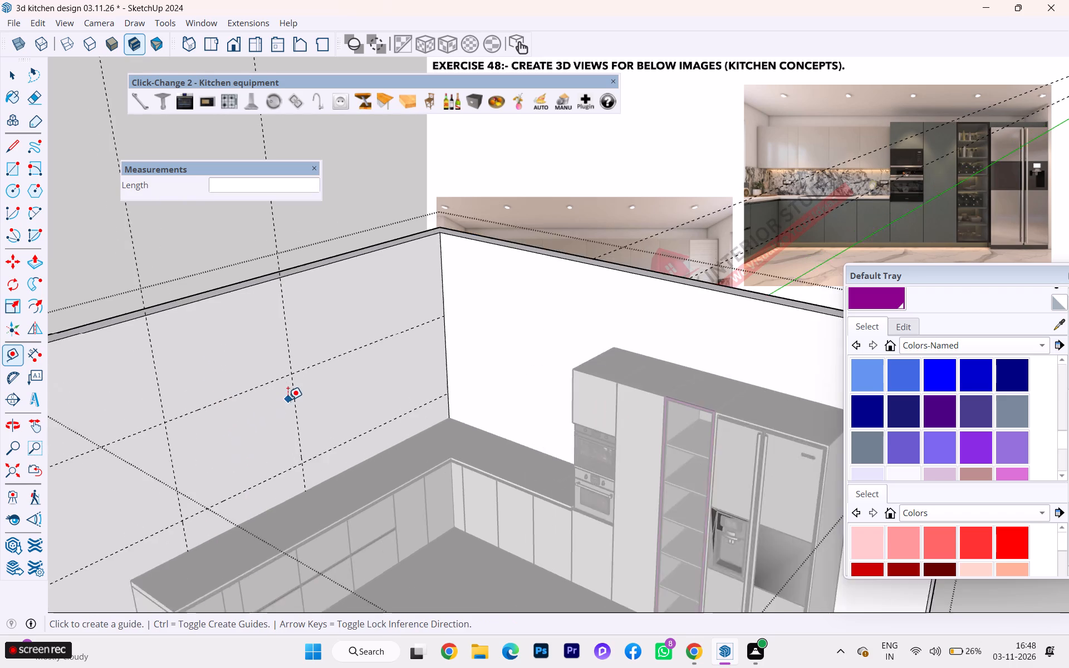
{"action": "scroll", "coordinate": [302, 401], "scroll_direction": "down", "scroll_amount": 4}
{"action": "middle_click_drag", "start_coordinate": [354, 417], "coordinate": [300, 341]}
{"action": "scroll", "coordinate": [263, 365], "scroll_direction": "up", "scroll_amount": 1}
{"action": "scroll", "coordinate": [262, 366], "scroll_direction": "down", "scroll_amount": 1}
{"action": "scroll", "coordinate": [262, 366], "scroll_direction": "up", "scroll_amount": 3}
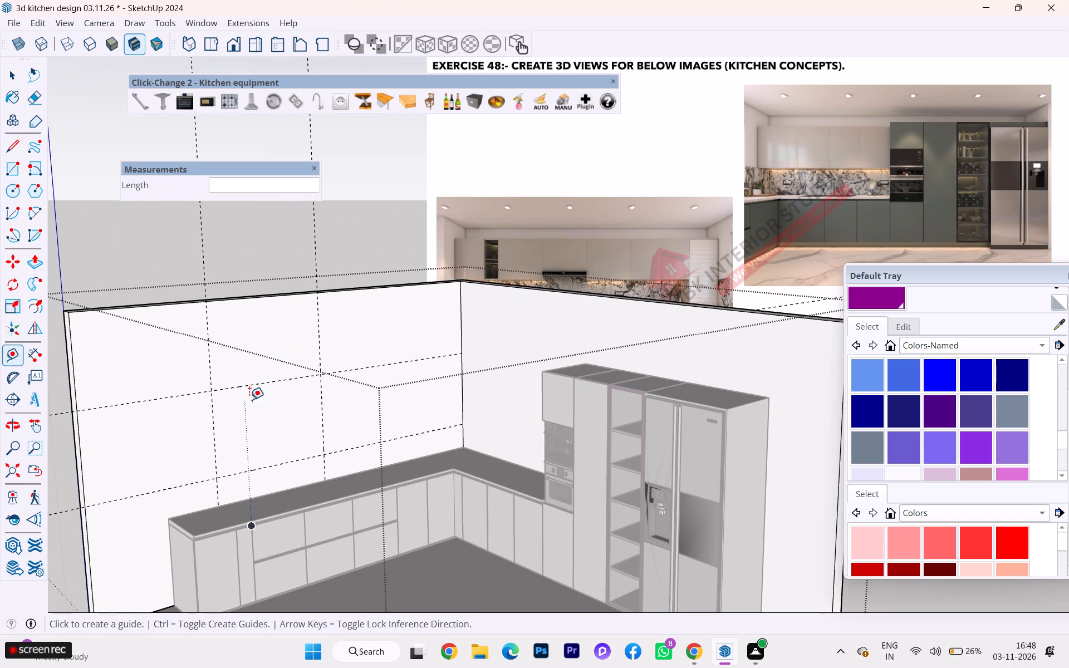
{"action": "scroll", "coordinate": [241, 397], "scroll_direction": "down", "scroll_amount": 5}
{"action": "scroll", "coordinate": [239, 397], "scroll_direction": "up", "scroll_amount": 1}
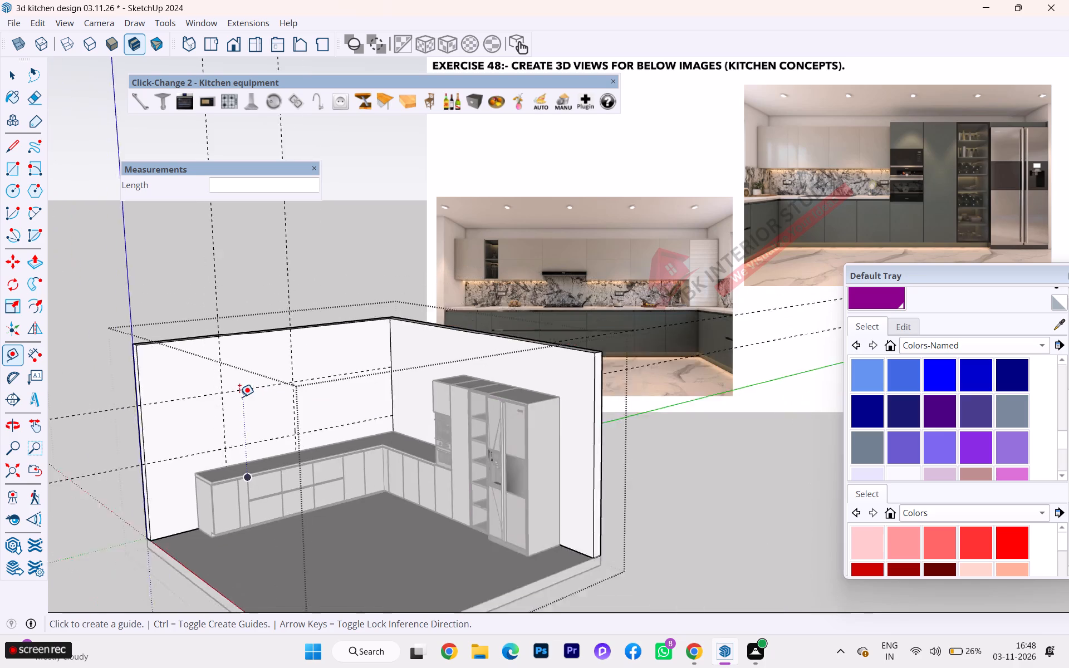
{"action": "middle_click_drag", "start_coordinate": [239, 397], "coordinate": [456, 406]}
{"action": "scroll", "coordinate": [257, 433], "scroll_direction": "up", "scroll_amount": 4}
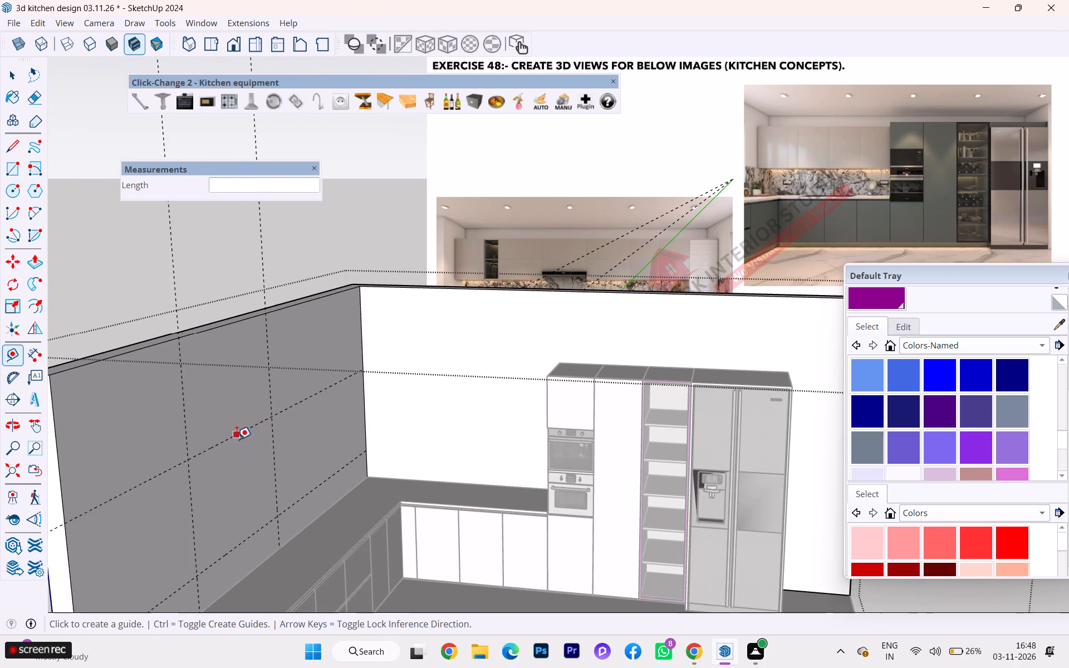
{"action": "scroll", "coordinate": [214, 438], "scroll_direction": "up", "scroll_amount": 3}
{"action": "left_click", "coordinate": [222, 447]}
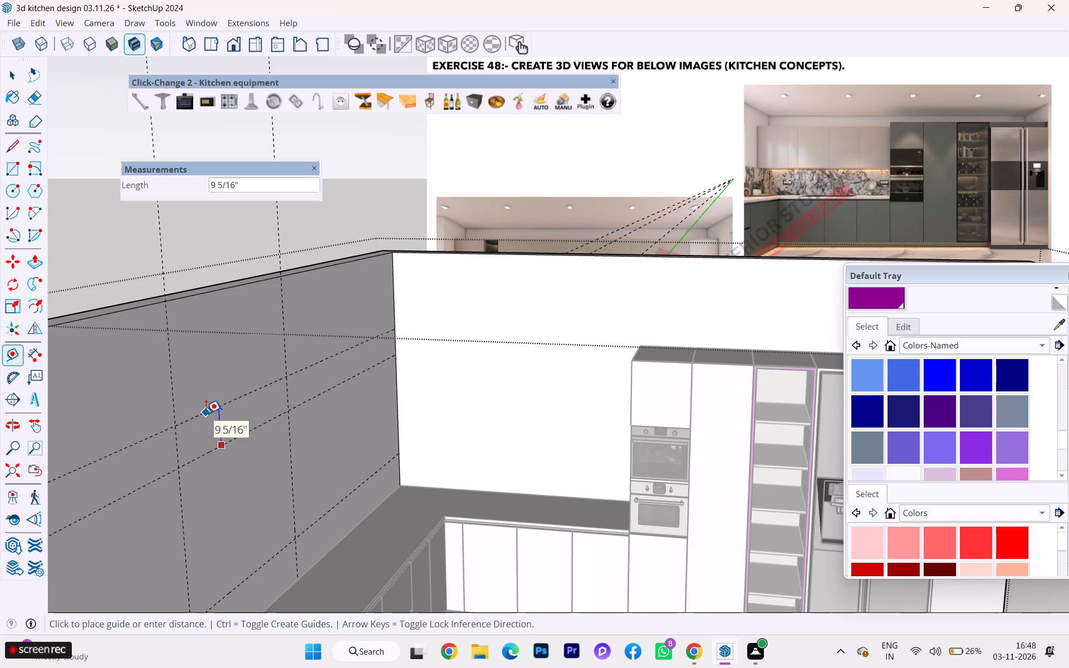
{"action": "type", "text": "1'"}
{"action": "key", "text": "Return"}
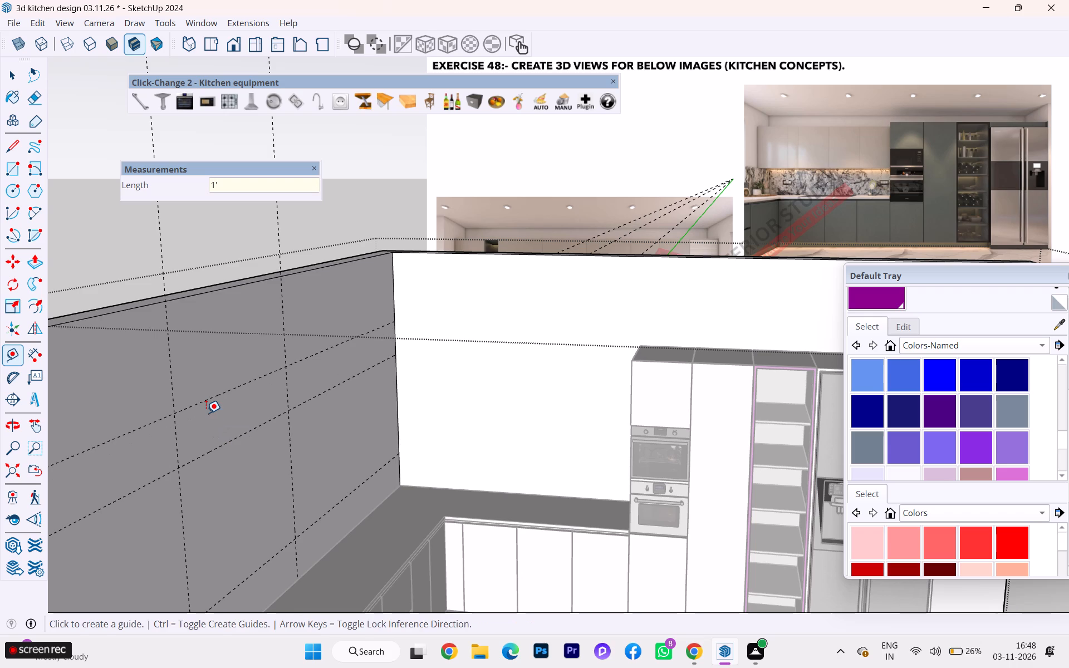
Draw a 4' wide window rectangle on the long wall between the vertical guides, from the uppermost to the lowest horizontal guide.
{"action": "scroll", "coordinate": [287, 446], "scroll_direction": "down", "scroll_amount": 7}
{"action": "scroll", "coordinate": [301, 468], "scroll_direction": "up", "scroll_amount": 1}
{"action": "scroll", "coordinate": [301, 468], "scroll_direction": "down", "scroll_amount": 1}
{"action": "middle_click_drag", "start_coordinate": [301, 468], "coordinate": [27, 528]}
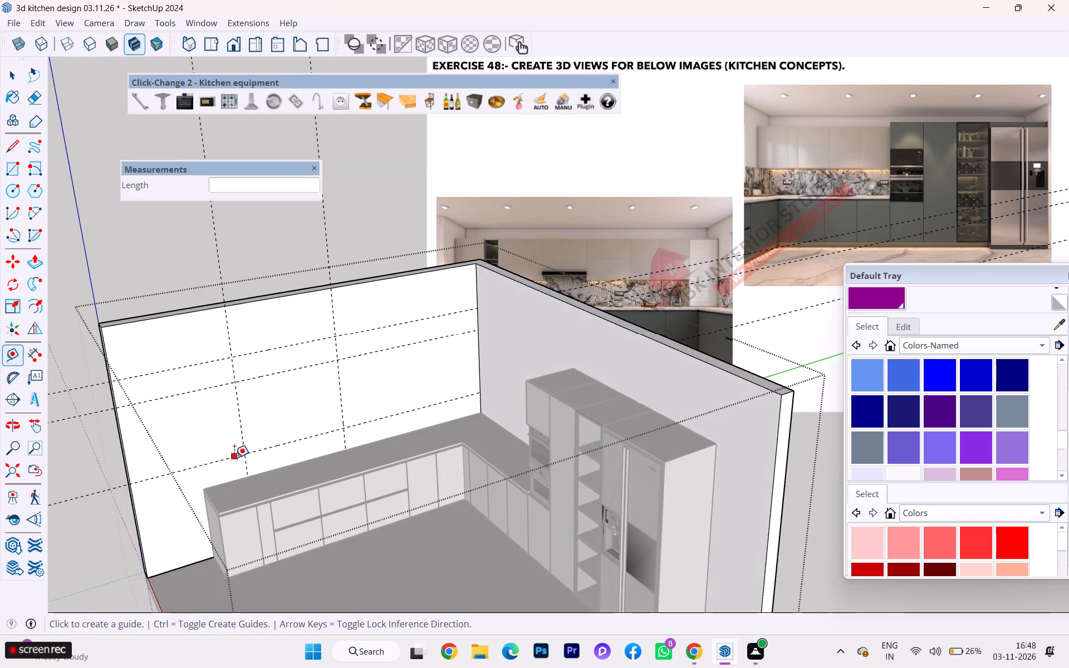
{"action": "key", "text": "space"}
{"action": "key", "text": "r"}
{"action": "scroll", "coordinate": [211, 368], "scroll_direction": "up", "scroll_amount": 2}
{"action": "scroll", "coordinate": [210, 367], "scroll_direction": "down", "scroll_amount": 6}
{"action": "scroll", "coordinate": [210, 367], "scroll_direction": "up", "scroll_amount": 3}
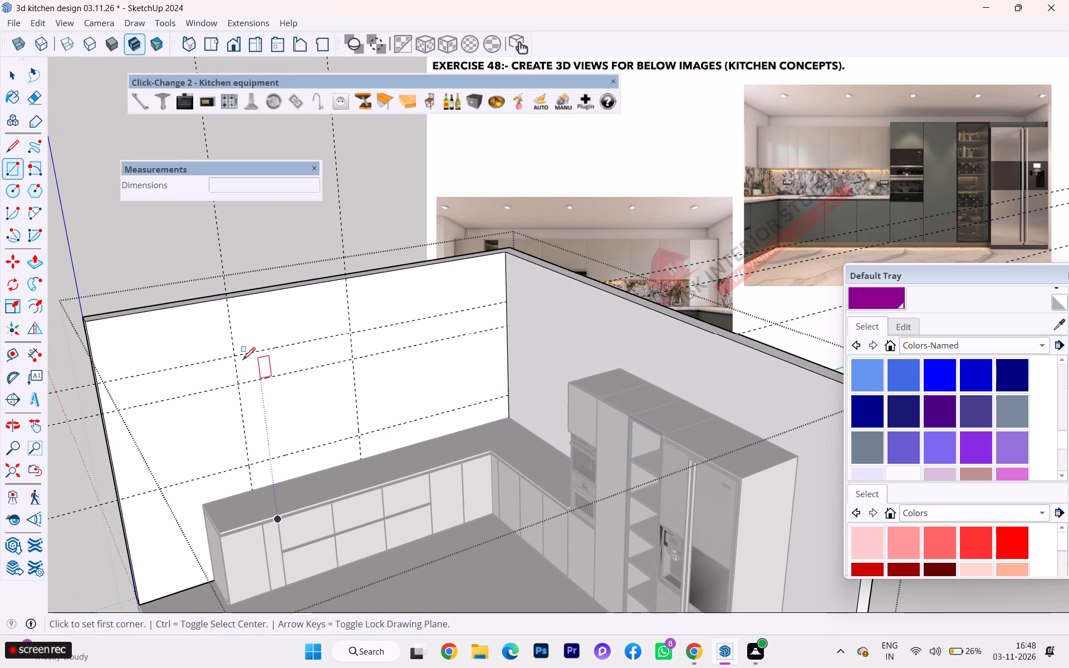
{"action": "left_click", "coordinate": [231, 356]}
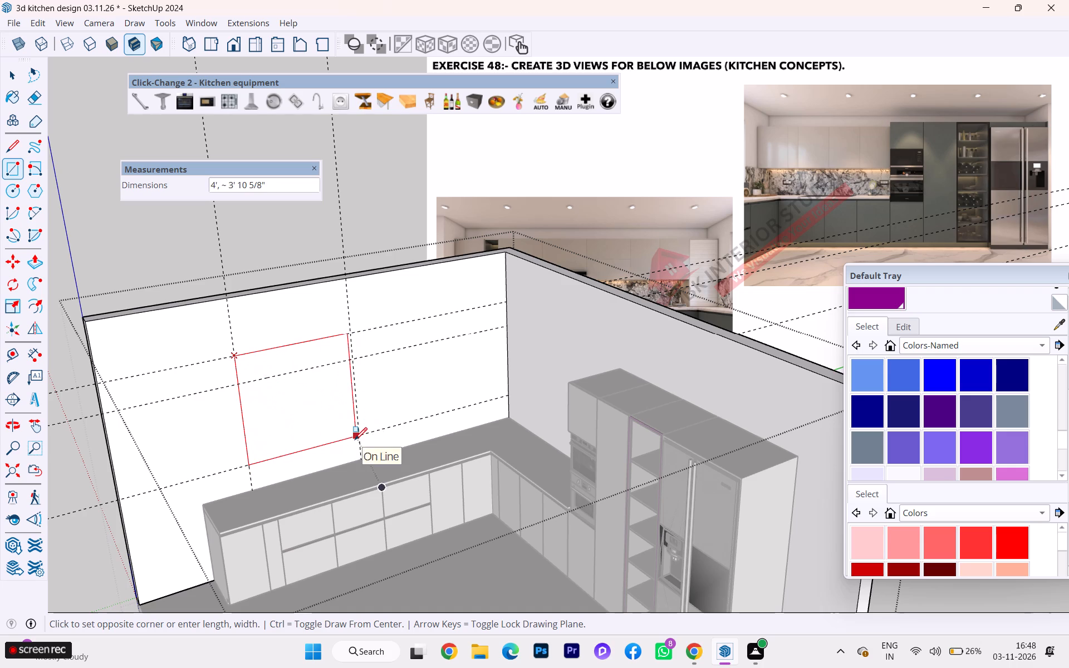
{"action": "left_click", "coordinate": [361, 438]}
{"action": "key", "text": "space"}
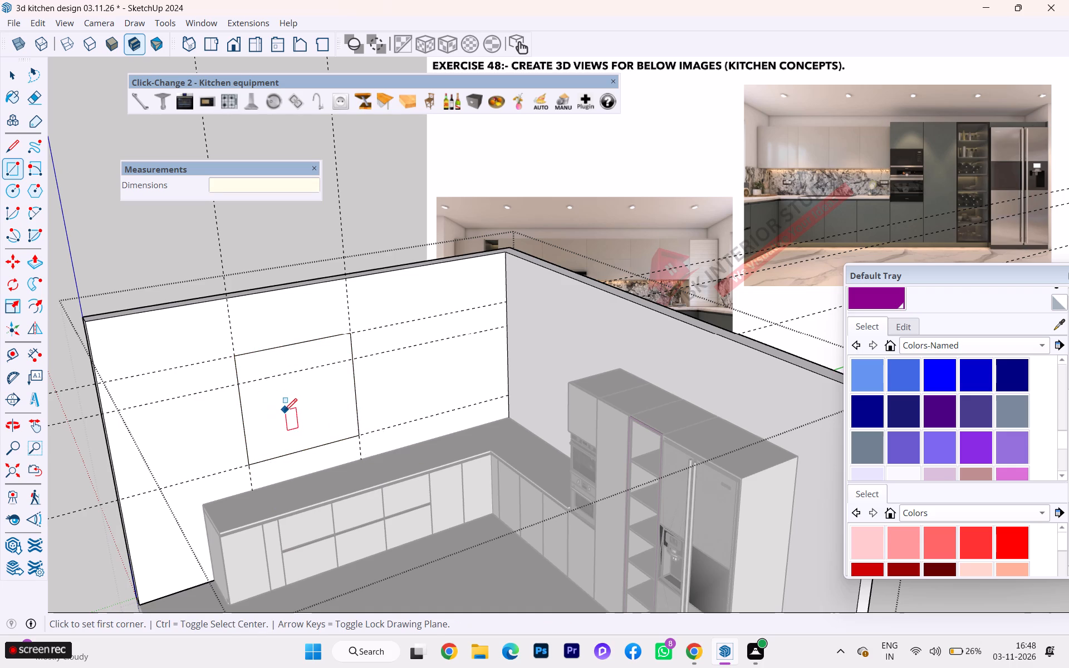
Push the rectangle 6" through the long wall to cut the window opening, and leave the wall's editing mode.
{"action": "key", "text": "p"}
{"action": "left_click", "coordinate": [288, 400]}
{"action": "left_click", "coordinate": [269, 366]}
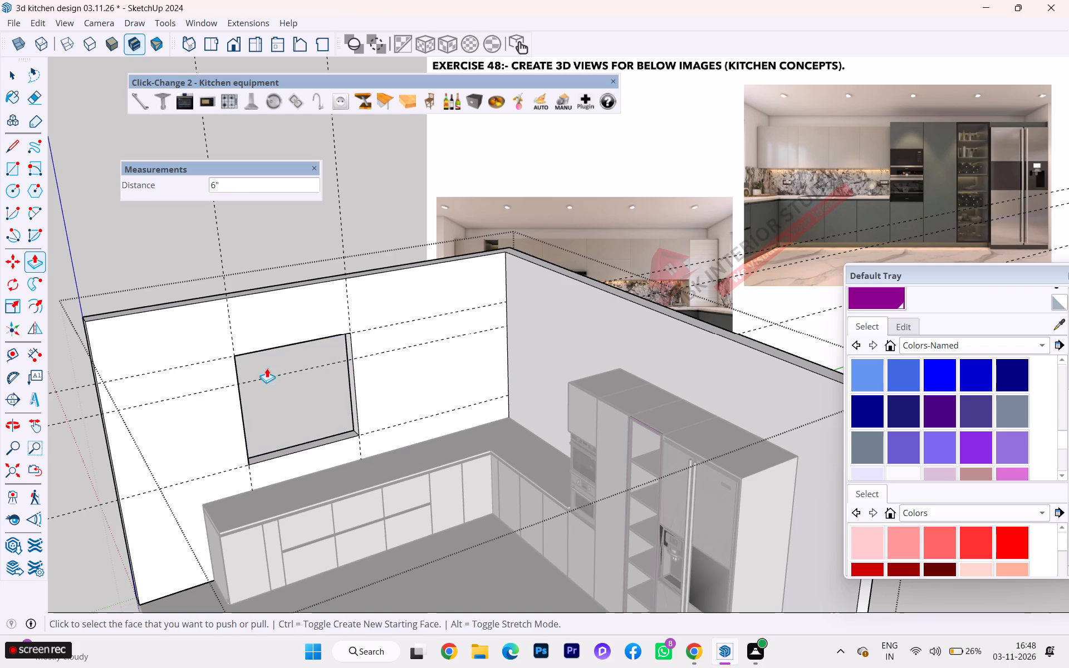
{"action": "middle_click_drag", "start_coordinate": [277, 379], "coordinate": [362, 350]}
{"action": "key", "text": "space"}
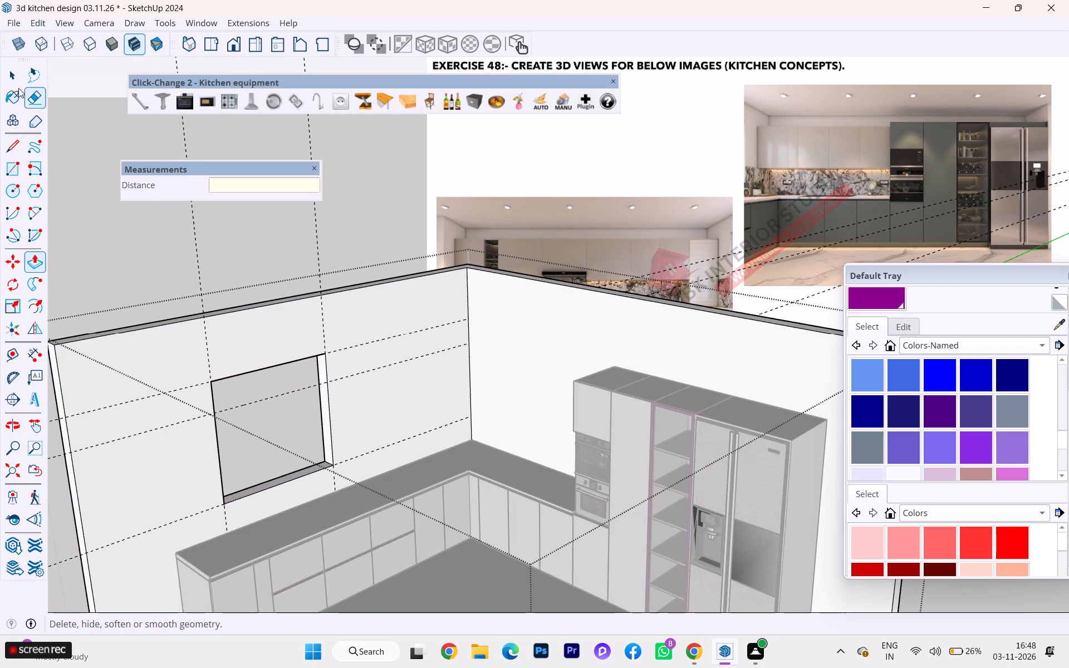
{"action": "left_click", "coordinate": [16, 80]}
{"action": "left_click", "coordinate": [89, 219]}
Place a horizontal guide on the adjoining wall behind the oven run, 2' above the countertop.
{"action": "scroll", "coordinate": [200, 327], "scroll_direction": "down", "scroll_amount": 2}
{"action": "middle_click_drag", "start_coordinate": [232, 343], "coordinate": [296, 347]}
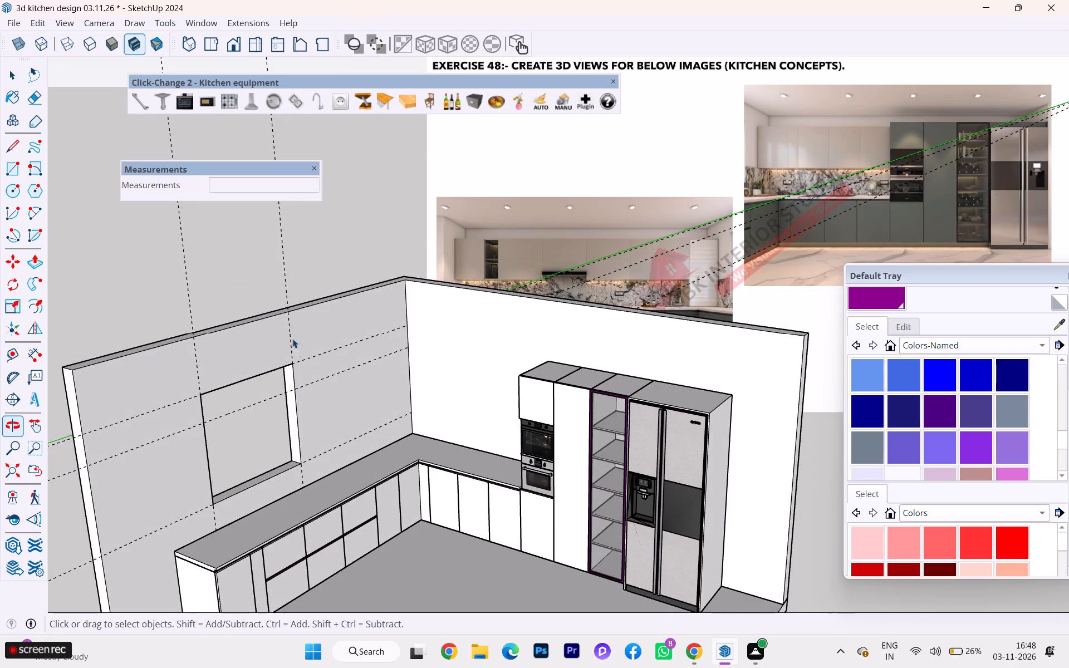
{"action": "scroll", "coordinate": [437, 366], "scroll_direction": "up", "scroll_amount": 3}
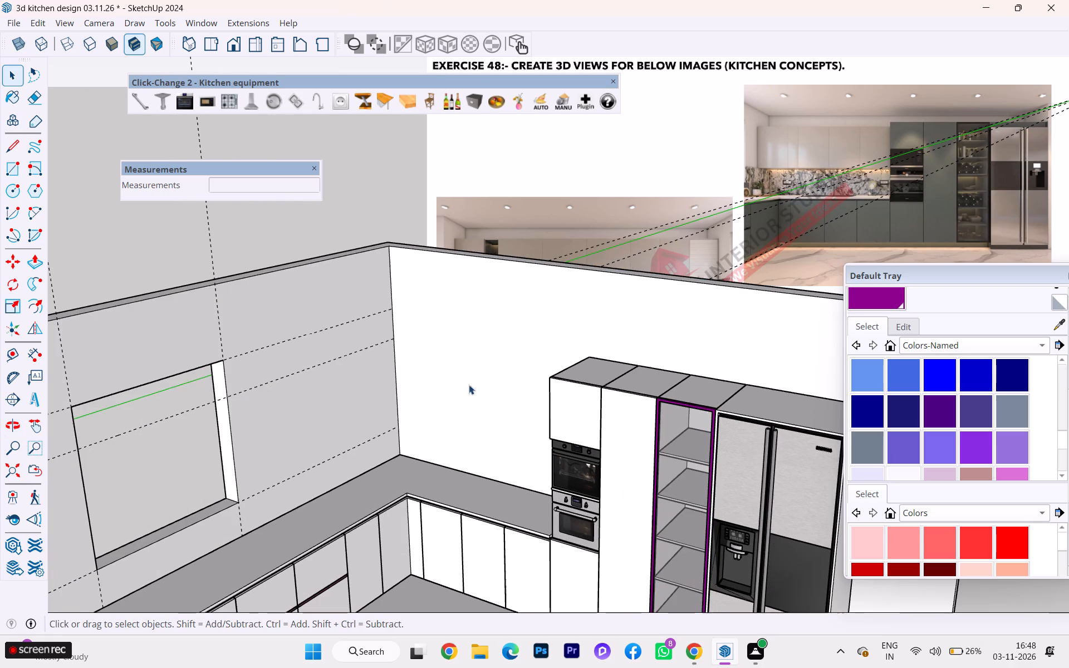
{"action": "key", "text": "t"}
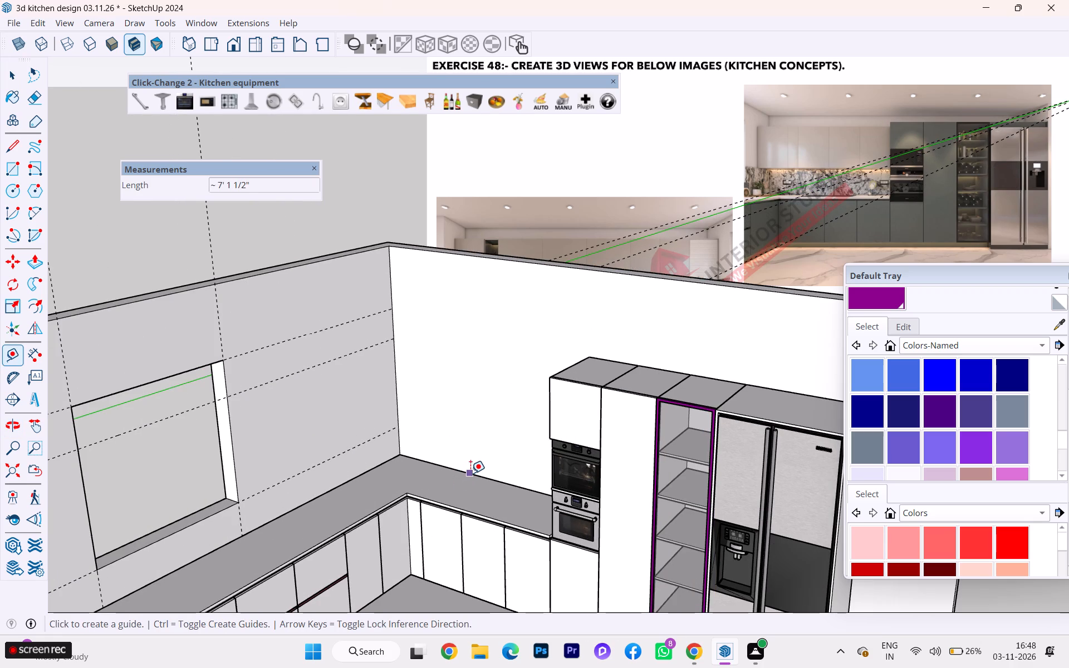
{"action": "left_click", "coordinate": [470, 473]}
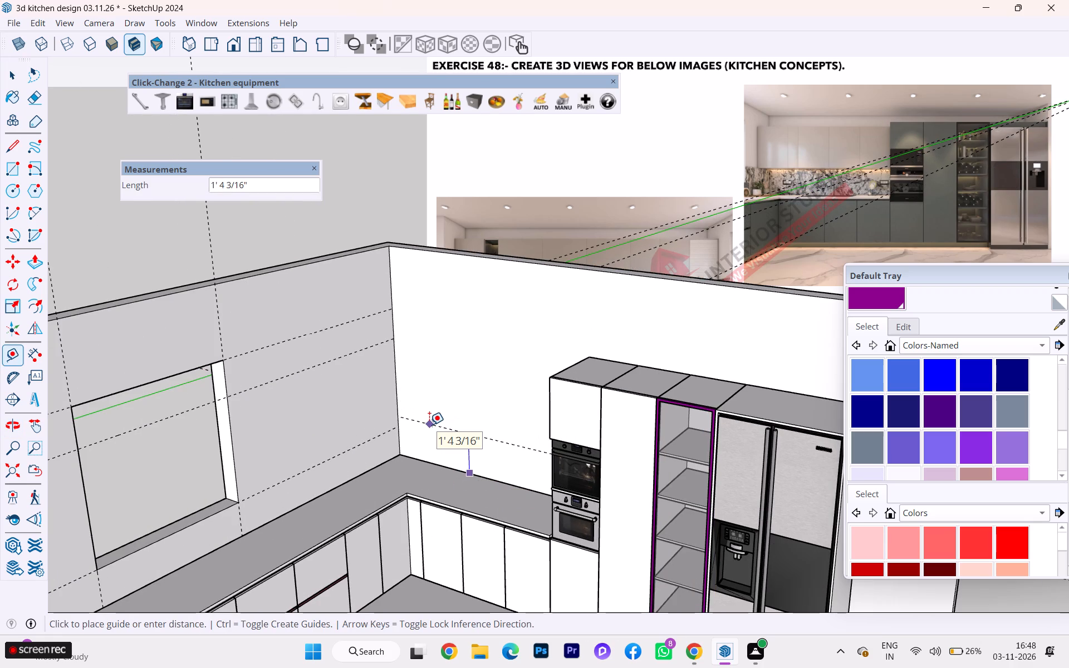
{"action": "type", "text": "2'"}
{"action": "key", "text": "Return"}
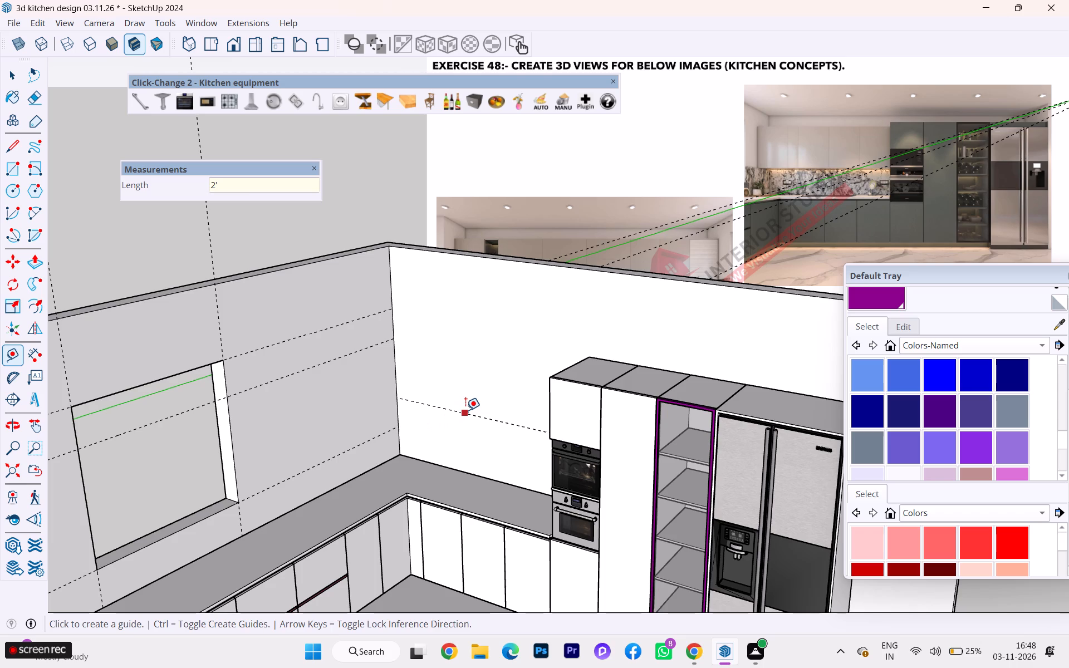
Place a second horizontal guide on the adjoining wall 2'6" above the guide over the countertop.
{"action": "left_click", "coordinate": [465, 410]}
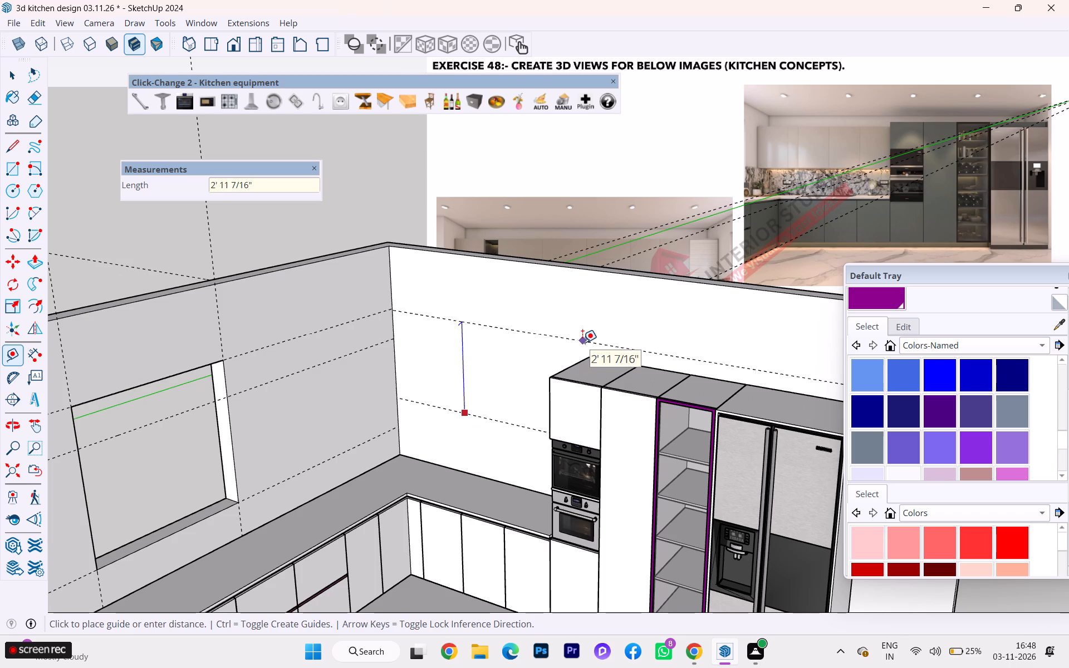
{"action": "key", "text": "Up"}
{"action": "key", "text": "2"}
{"action": "type", "text": "'6"}
{"action": "key", "text": "Return"}
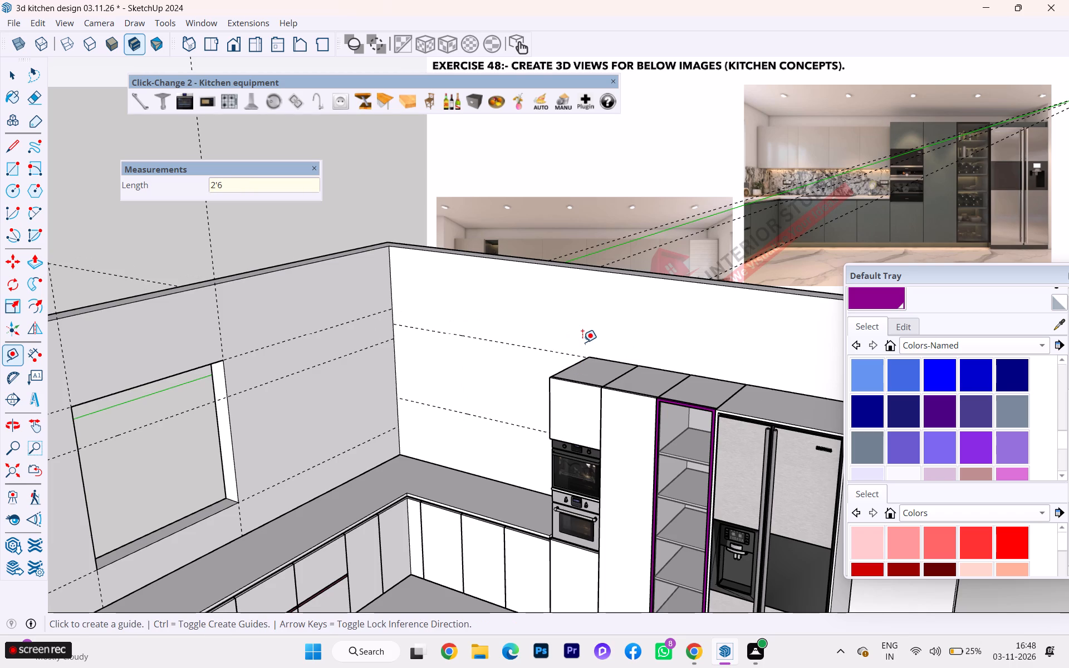
{"action": "scroll", "coordinate": [501, 405], "scroll_direction": "down", "scroll_amount": 2}
{"action": "middle_click_drag", "start_coordinate": [504, 408], "coordinate": [709, 392]}
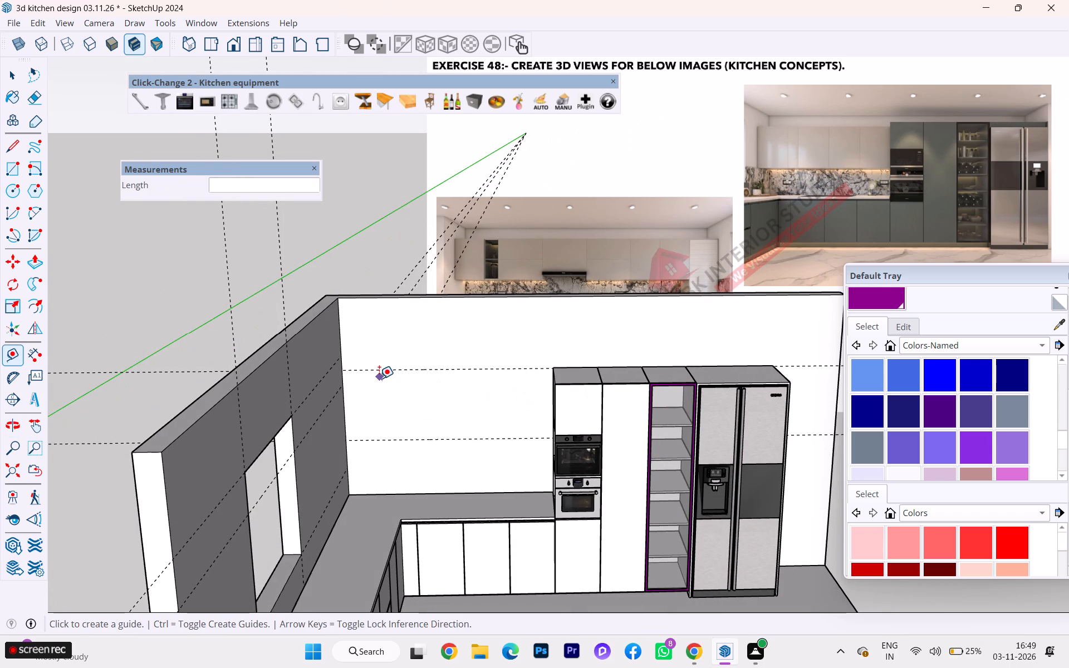
Draw a rectangle about 7'2" by 2'6" between the two guides on the adjoining wall, from the room corner to the tall oven unit.
{"action": "key", "text": "r"}
{"action": "scroll", "coordinate": [342, 394], "scroll_direction": "up", "scroll_amount": 2}
{"action": "scroll", "coordinate": [341, 391], "scroll_direction": "down", "scroll_amount": 2}
{"action": "scroll", "coordinate": [341, 391], "scroll_direction": "up", "scroll_amount": 4}
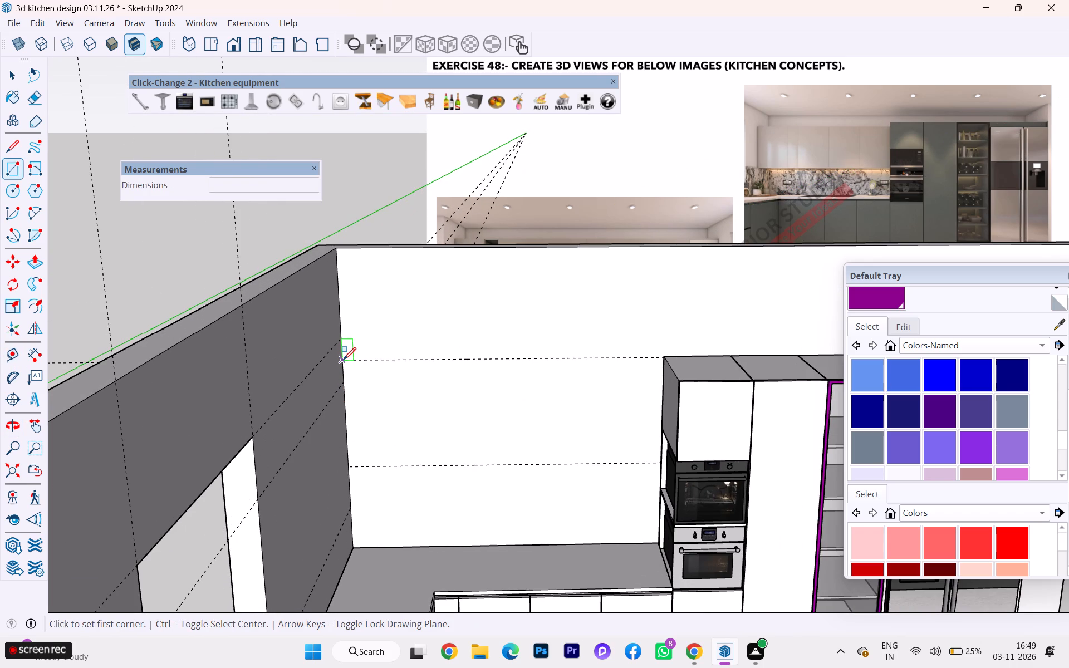
{"action": "left_click", "coordinate": [344, 360]}
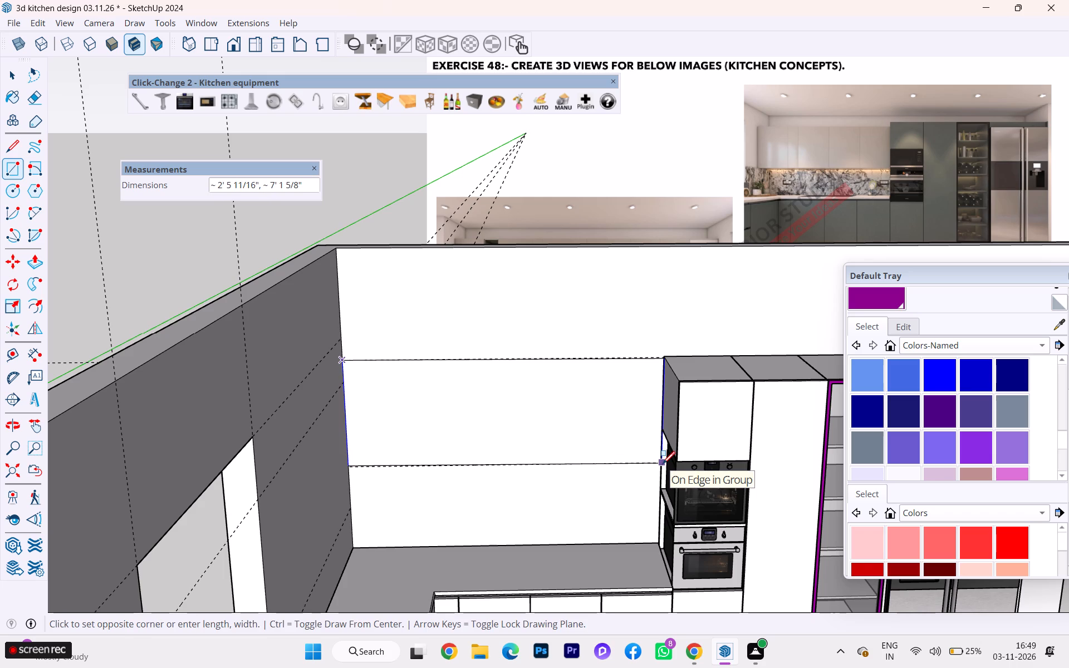
{"action": "left_click", "coordinate": [663, 464]}
{"action": "key", "text": "space"}
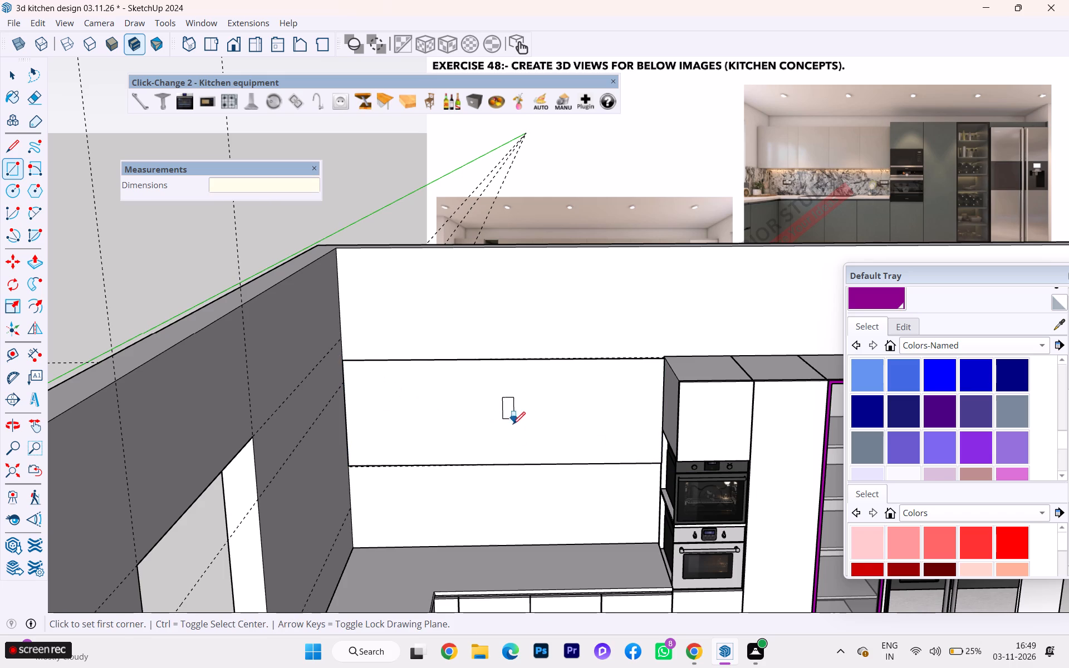
Extrude the rectangle 14" out from the wall as the wall cabinet body.
{"action": "key", "text": "p"}
{"action": "left_click", "coordinate": [482, 423]}
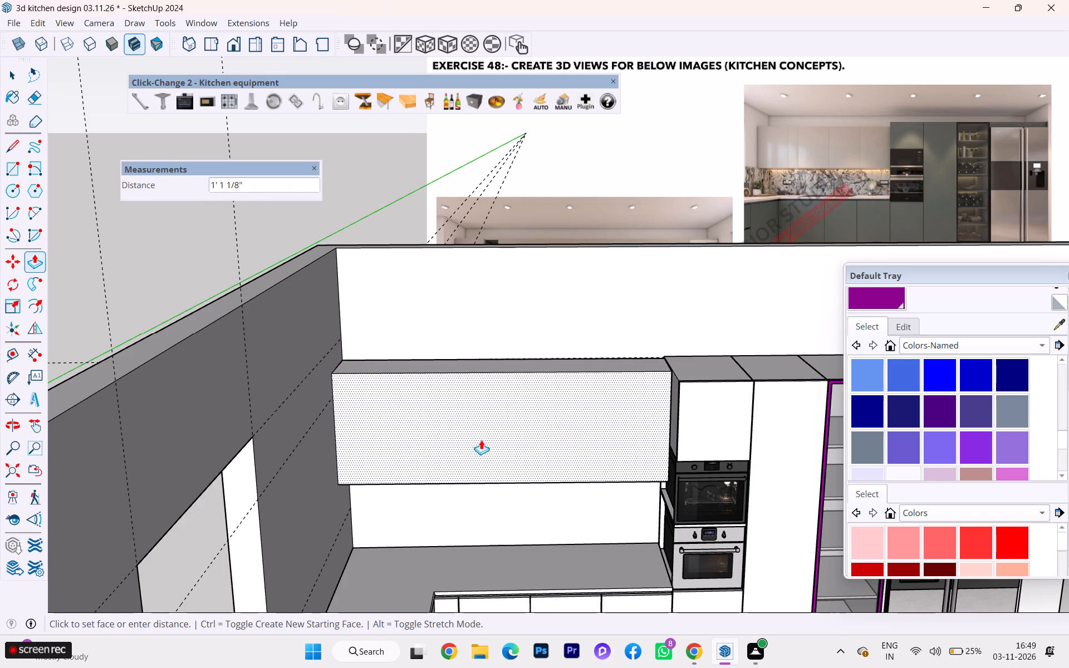
{"action": "type", "text": "14"}
{"action": "key", "text": "Return"}
{"action": "key", "text": "space"}
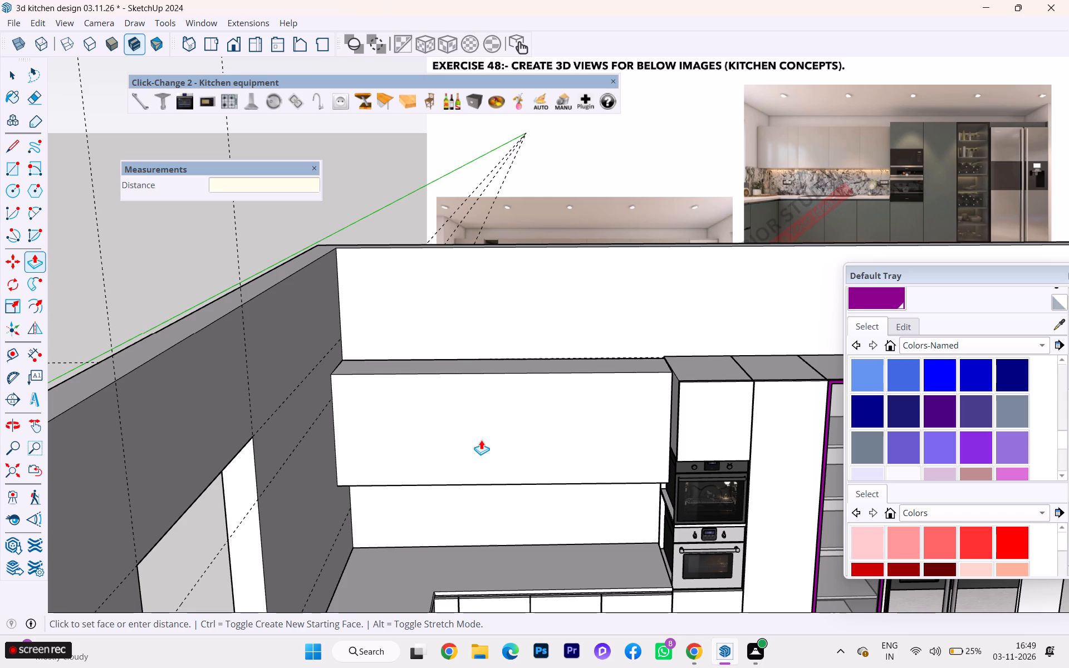
Select the whole wall cabinet box and make it a group.
{"action": "left_click", "coordinate": [9, 81]}
{"action": "triple_click", "coordinate": [369, 398]}
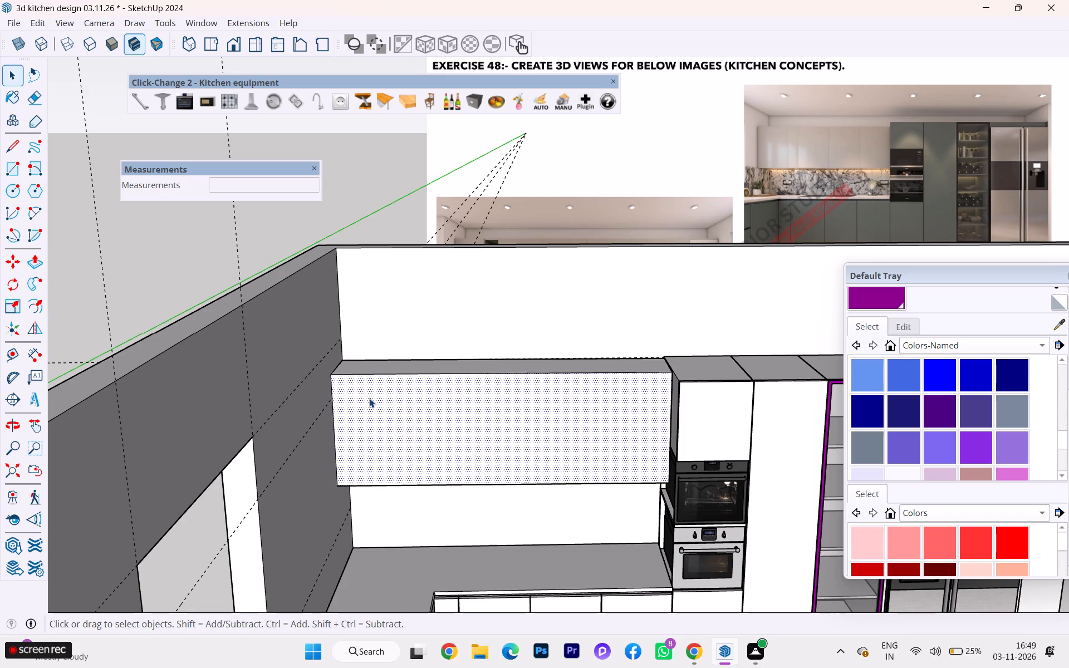
{"action": "triple_click", "coordinate": [377, 400]}
{"action": "left_click", "coordinate": [377, 400]}
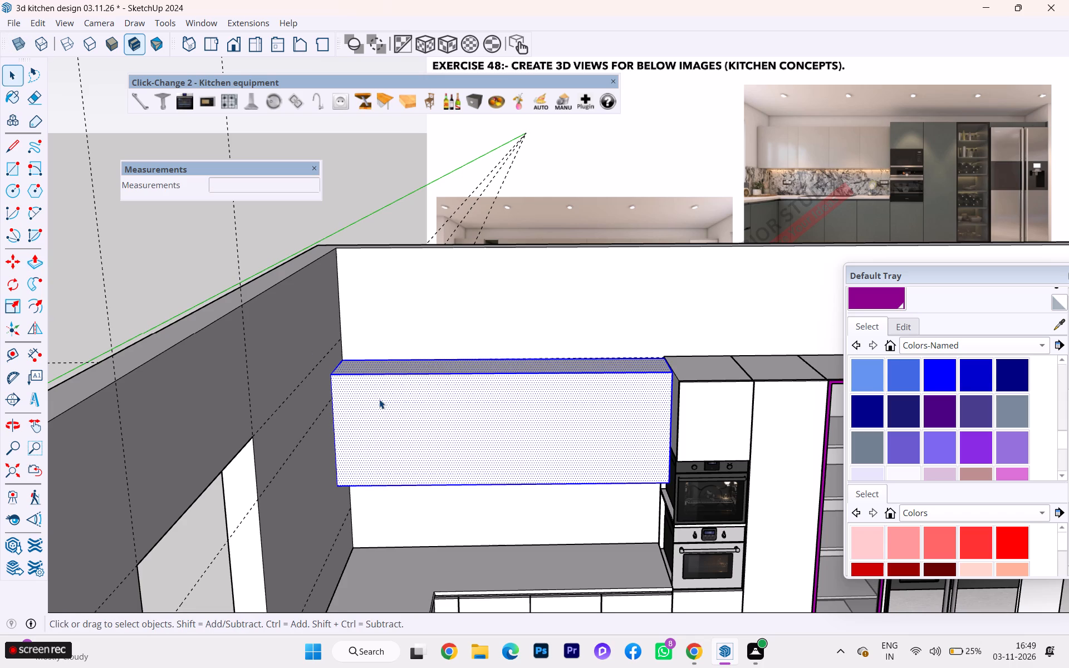
{"action": "right_click", "coordinate": [379, 399]}
{"action": "left_click", "coordinate": [429, 139]}
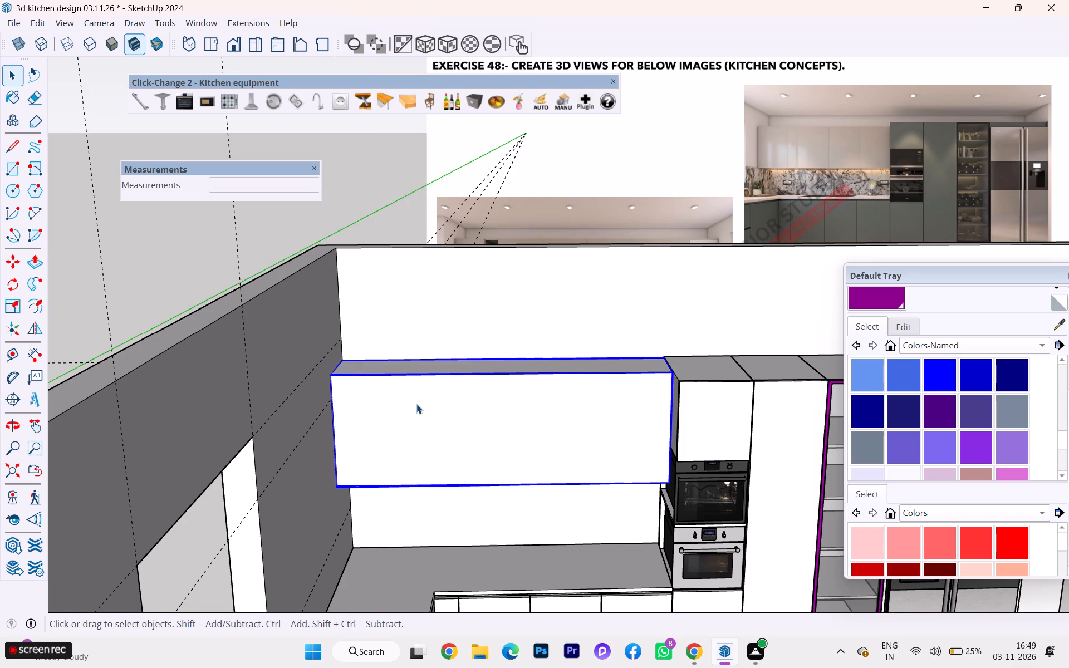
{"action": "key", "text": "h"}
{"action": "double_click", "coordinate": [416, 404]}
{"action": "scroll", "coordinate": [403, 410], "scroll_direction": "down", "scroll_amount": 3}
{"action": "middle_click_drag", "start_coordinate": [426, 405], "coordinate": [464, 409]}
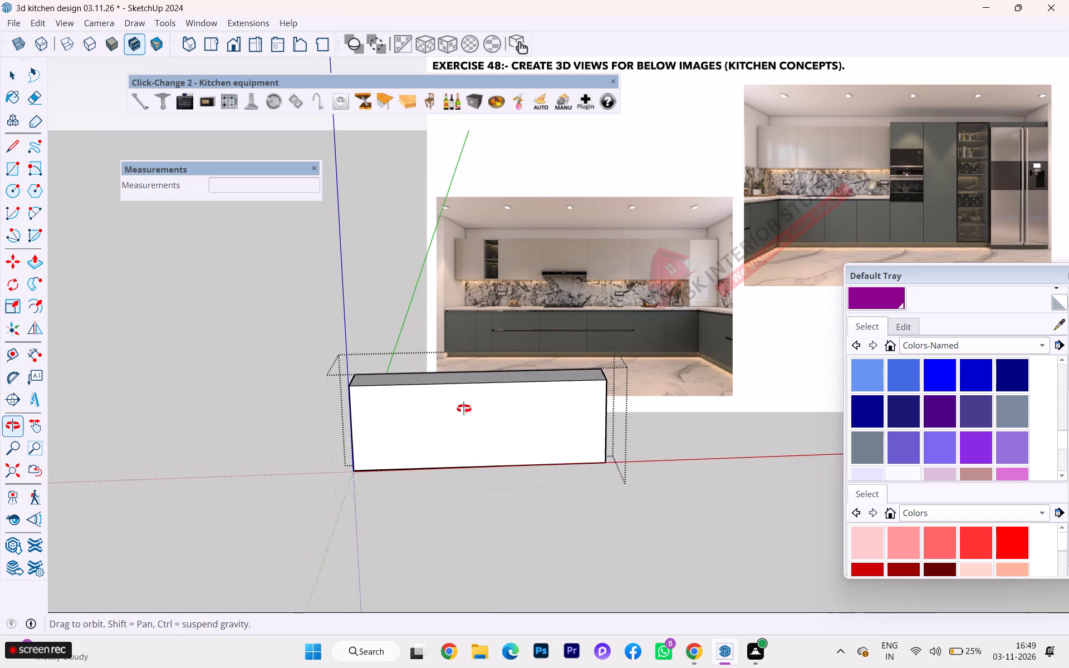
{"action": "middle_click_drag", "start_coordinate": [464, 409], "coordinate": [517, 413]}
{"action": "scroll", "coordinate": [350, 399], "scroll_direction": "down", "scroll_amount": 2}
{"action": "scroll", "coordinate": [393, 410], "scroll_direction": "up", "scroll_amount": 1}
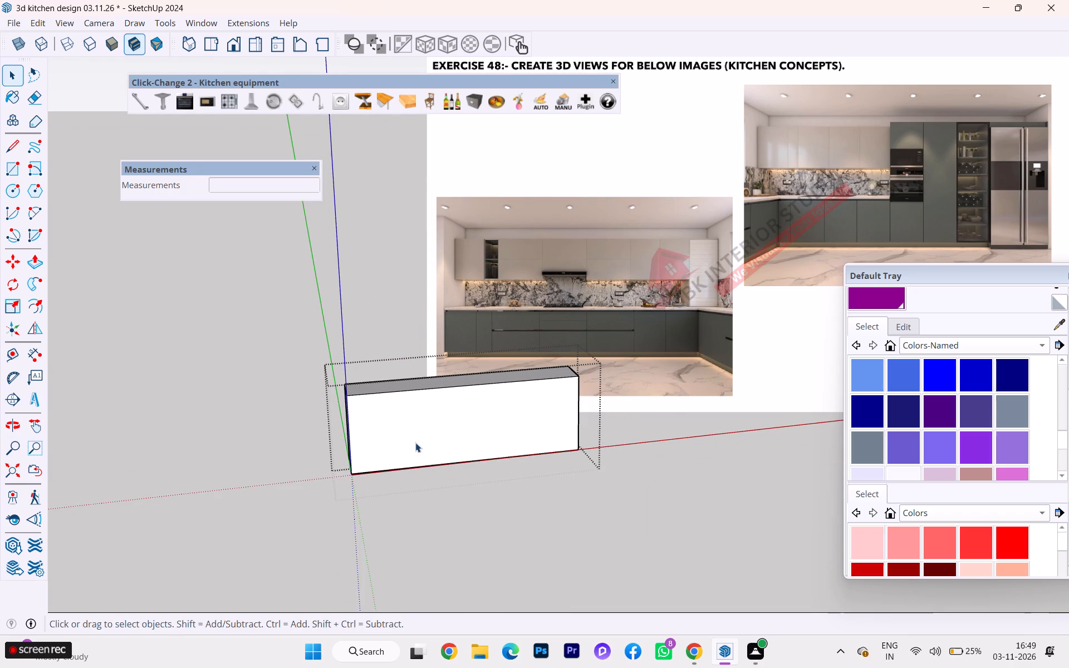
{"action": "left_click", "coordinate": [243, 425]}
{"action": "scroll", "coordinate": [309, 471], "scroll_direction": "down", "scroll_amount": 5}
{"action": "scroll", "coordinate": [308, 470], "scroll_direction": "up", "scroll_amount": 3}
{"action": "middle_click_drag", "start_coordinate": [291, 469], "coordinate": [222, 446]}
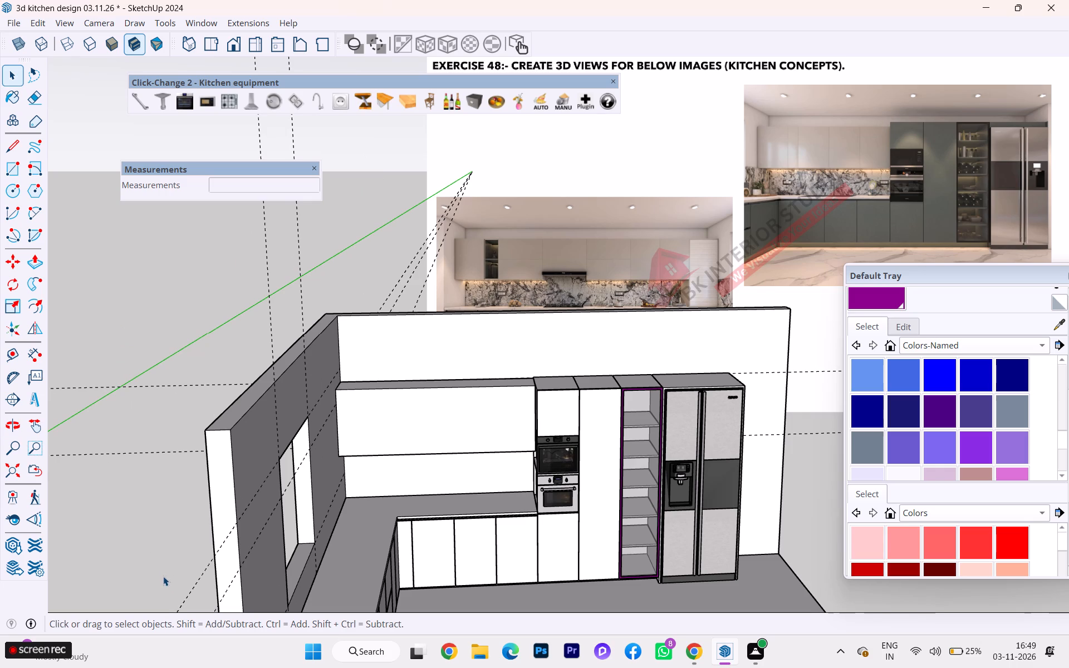
Measure the width of the base cabinet door nearest the oven unit with the Dimension tool, without placing a dimension.
{"action": "scroll", "coordinate": [421, 526], "scroll_direction": "up", "scroll_amount": 4}
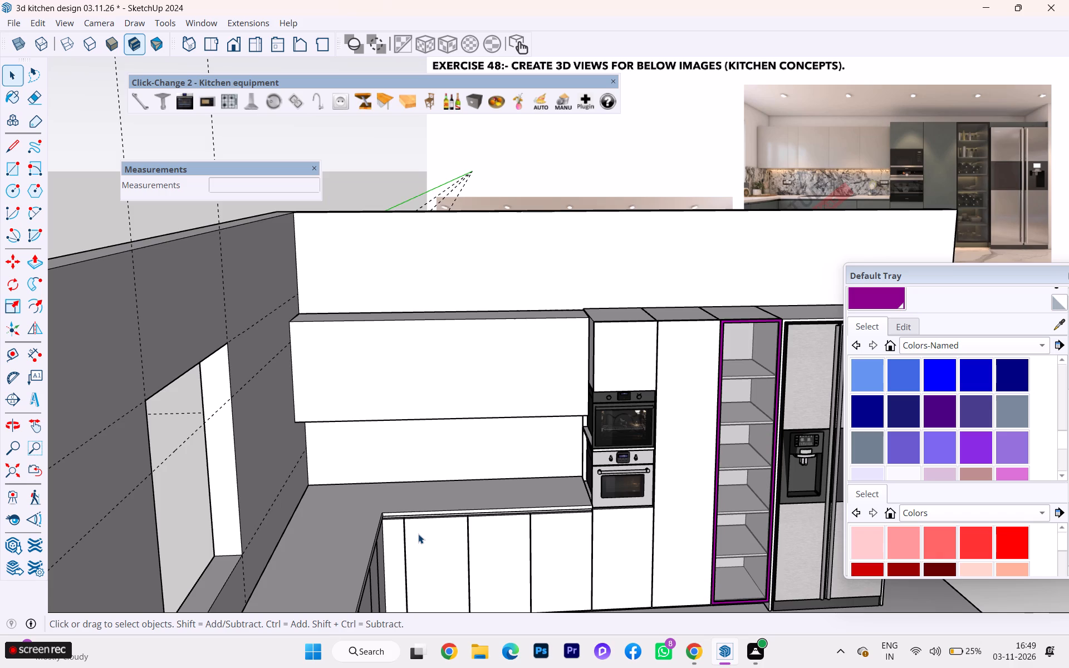
{"action": "scroll", "coordinate": [418, 534], "scroll_direction": "down", "scroll_amount": 3}
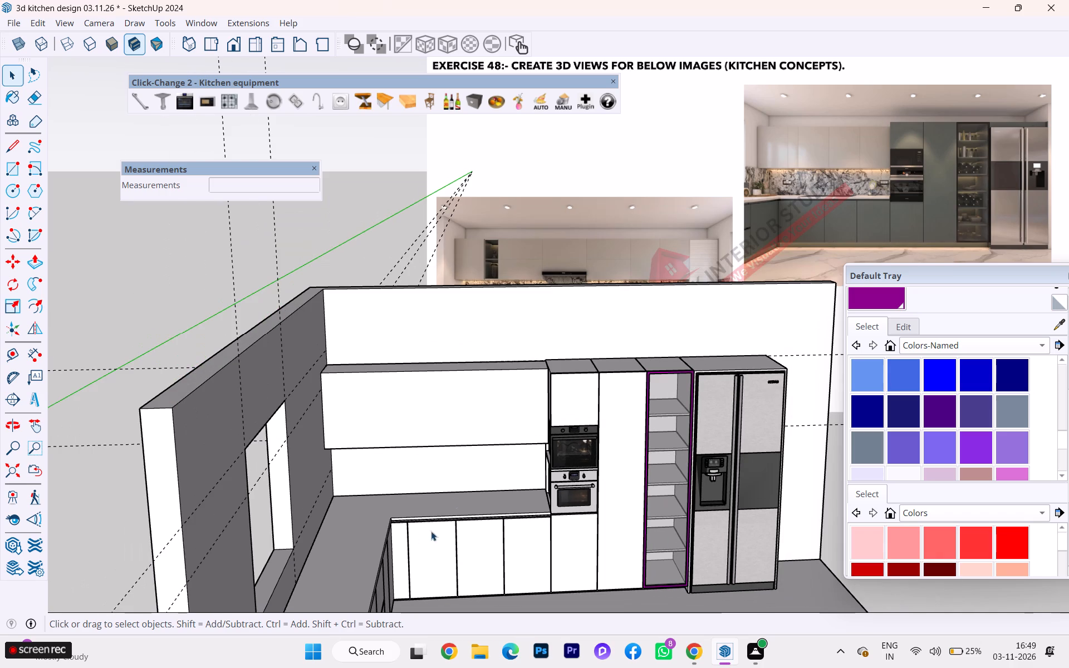
{"action": "left_click", "coordinate": [37, 350]}
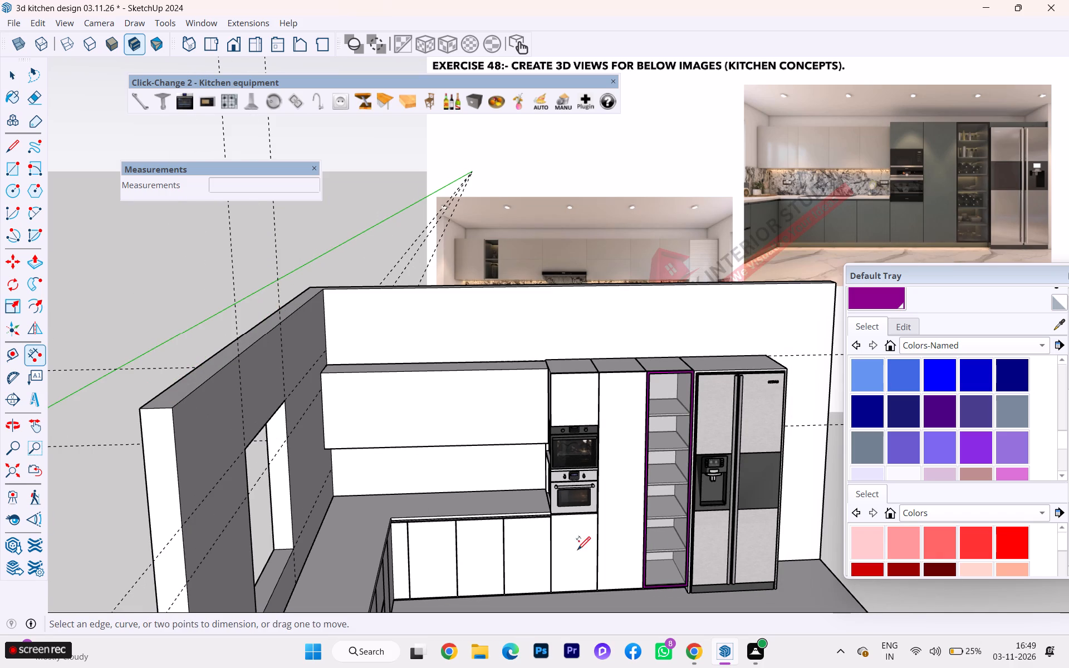
{"action": "scroll", "coordinate": [550, 594], "scroll_direction": "down", "scroll_amount": 3}
{"action": "scroll", "coordinate": [550, 594], "scroll_direction": "up", "scroll_amount": 2}
{"action": "scroll", "coordinate": [550, 594], "scroll_direction": "down", "scroll_amount": 1}
{"action": "scroll", "coordinate": [550, 594], "scroll_direction": "up", "scroll_amount": 5}
{"action": "scroll", "coordinate": [565, 584], "scroll_direction": "down", "scroll_amount": 1}
{"action": "scroll", "coordinate": [565, 584], "scroll_direction": "up", "scroll_amount": 3}
{"action": "scroll", "coordinate": [565, 584], "scroll_direction": "down", "scroll_amount": 8}
{"action": "scroll", "coordinate": [565, 584], "scroll_direction": "up", "scroll_amount": 3}
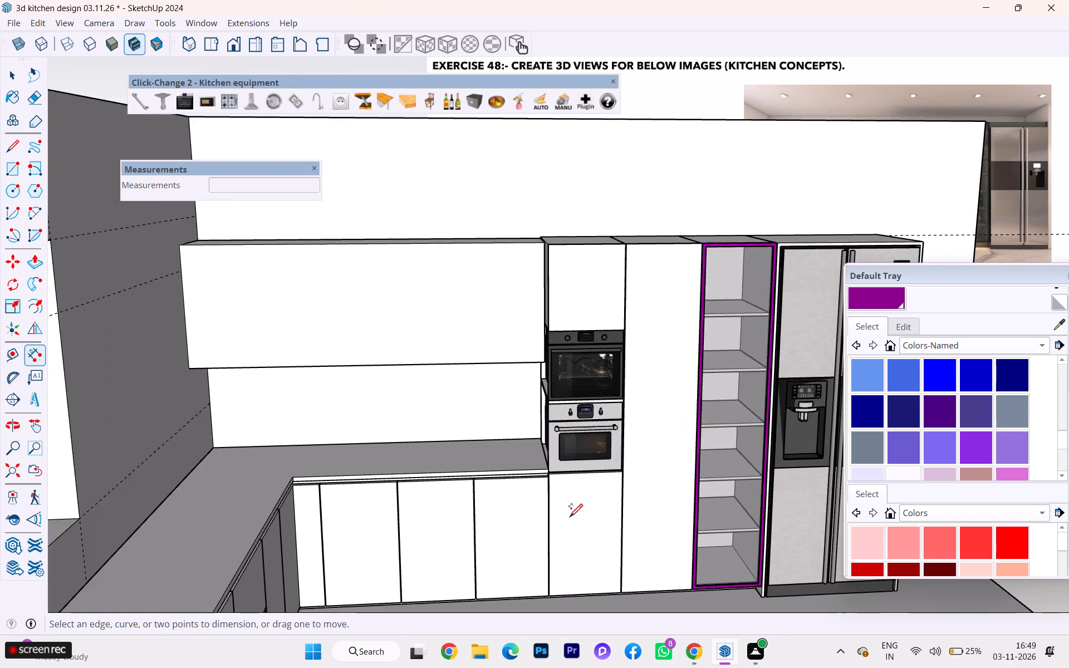
{"action": "scroll", "coordinate": [570, 516], "scroll_direction": "up", "scroll_amount": 3}
{"action": "scroll", "coordinate": [562, 533], "scroll_direction": "down", "scroll_amount": 3}
{"action": "scroll", "coordinate": [561, 537], "scroll_direction": "up", "scroll_amount": 2}
{"action": "scroll", "coordinate": [419, 469], "scroll_direction": "down", "scroll_amount": 7}
{"action": "scroll", "coordinate": [415, 450], "scroll_direction": "up", "scroll_amount": 7}
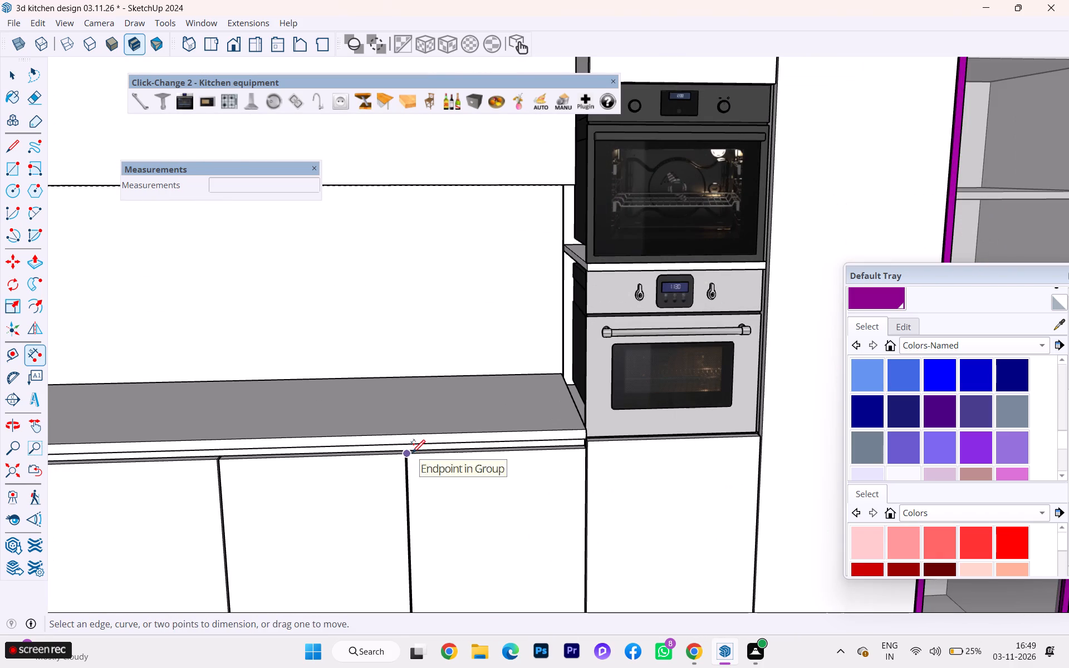
{"action": "left_click", "coordinate": [412, 452]}
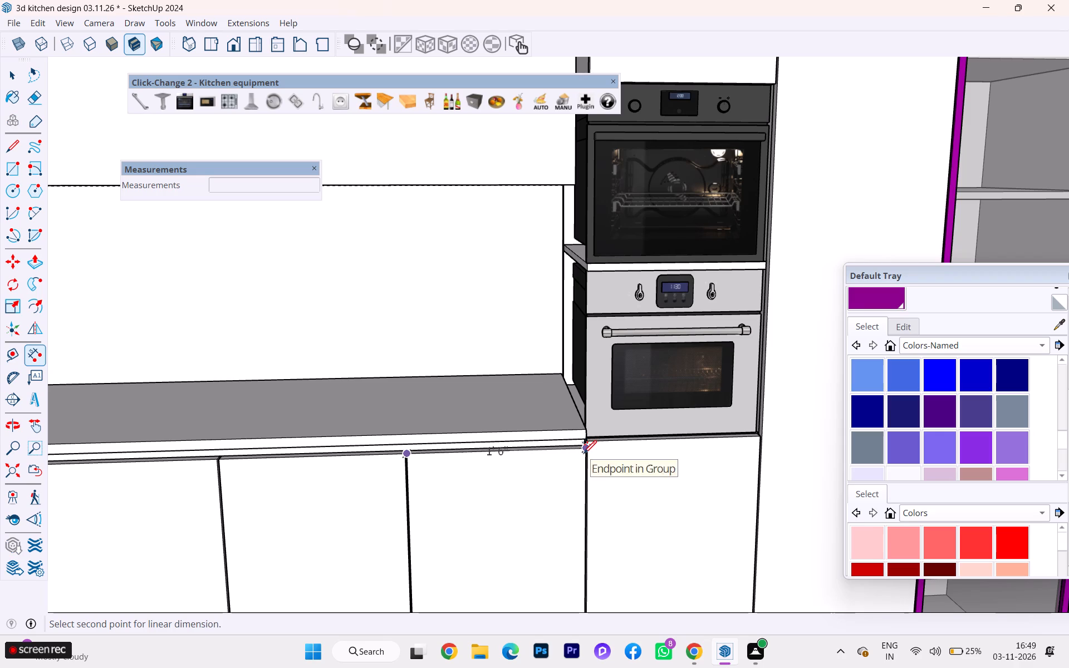
{"action": "left_click", "coordinate": [583, 453]}
{"action": "key", "text": "Escape"}
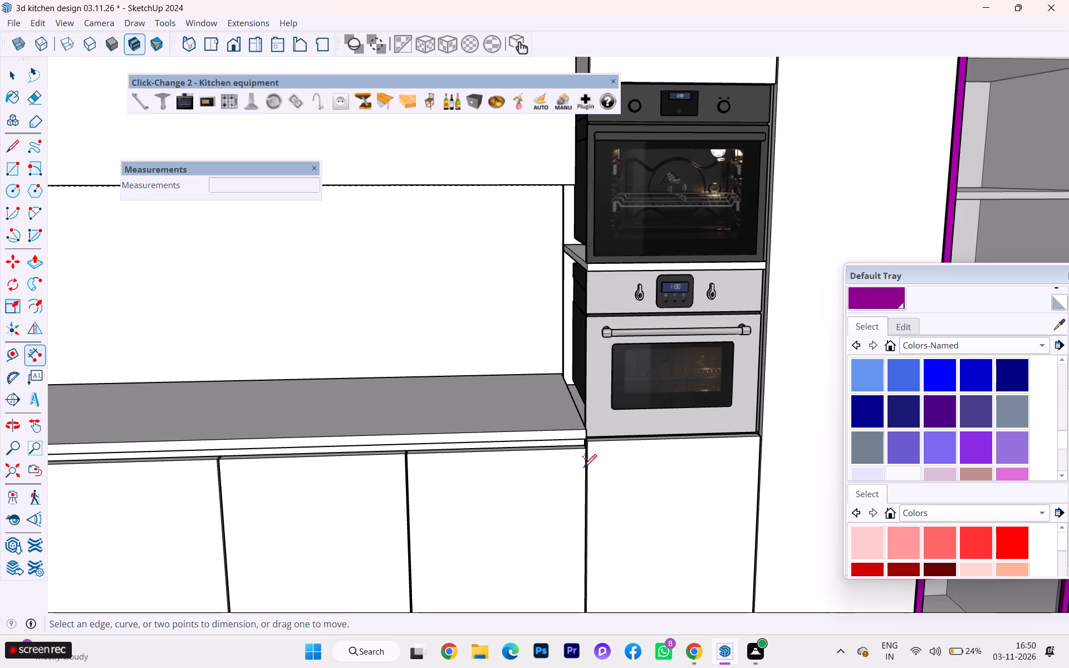
Inside the wall cabinet group, copy the end edges beside the oven unit 1'6" inward along the cabinet's length.
{"action": "scroll", "coordinate": [477, 384], "scroll_direction": "down", "scroll_amount": 1}
{"action": "scroll", "coordinate": [477, 384], "scroll_direction": "up", "scroll_amount": 1}
{"action": "scroll", "coordinate": [477, 384], "scroll_direction": "down", "scroll_amount": 4}
{"action": "scroll", "coordinate": [477, 385], "scroll_direction": "up", "scroll_amount": 1}
{"action": "scroll", "coordinate": [477, 385], "scroll_direction": "down", "scroll_amount": 1}
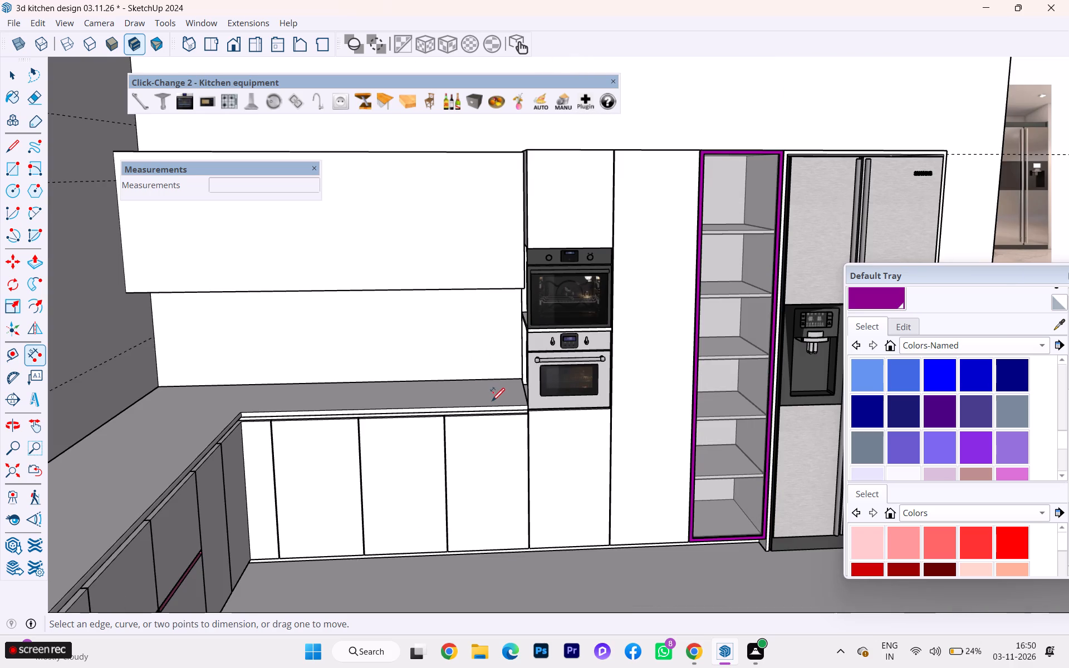
{"action": "scroll", "coordinate": [501, 421], "scroll_direction": "down", "scroll_amount": 1}
{"action": "scroll", "coordinate": [324, 261], "scroll_direction": "down", "scroll_amount": 2}
{"action": "middle_click_drag", "start_coordinate": [345, 332], "coordinate": [354, 340]}
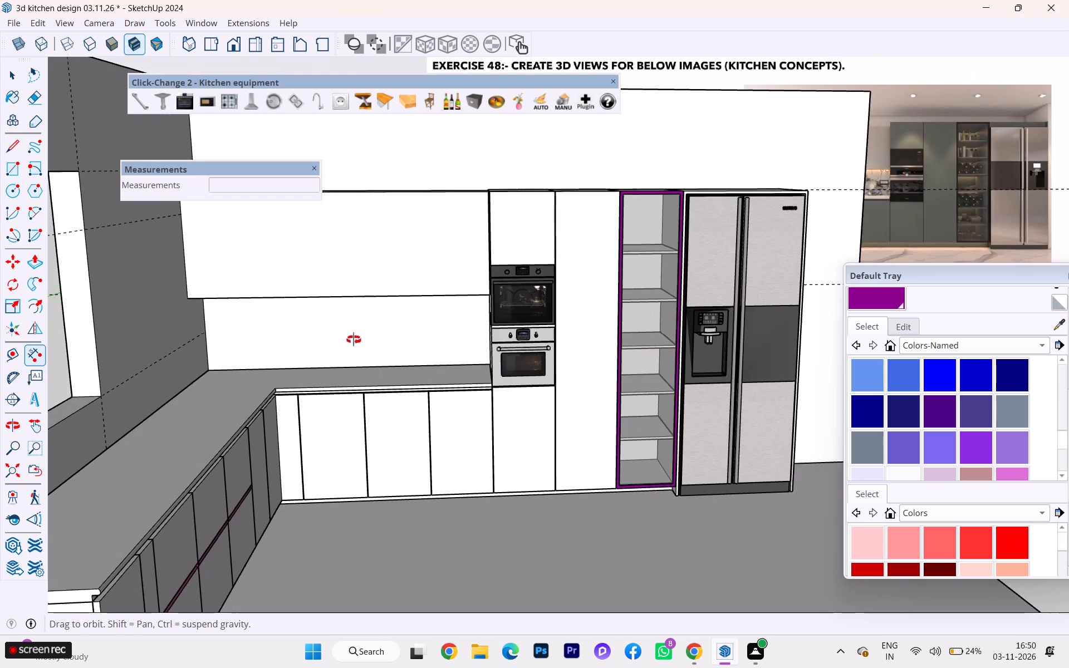
{"action": "middle_click_drag", "start_coordinate": [354, 340], "coordinate": [341, 459]}
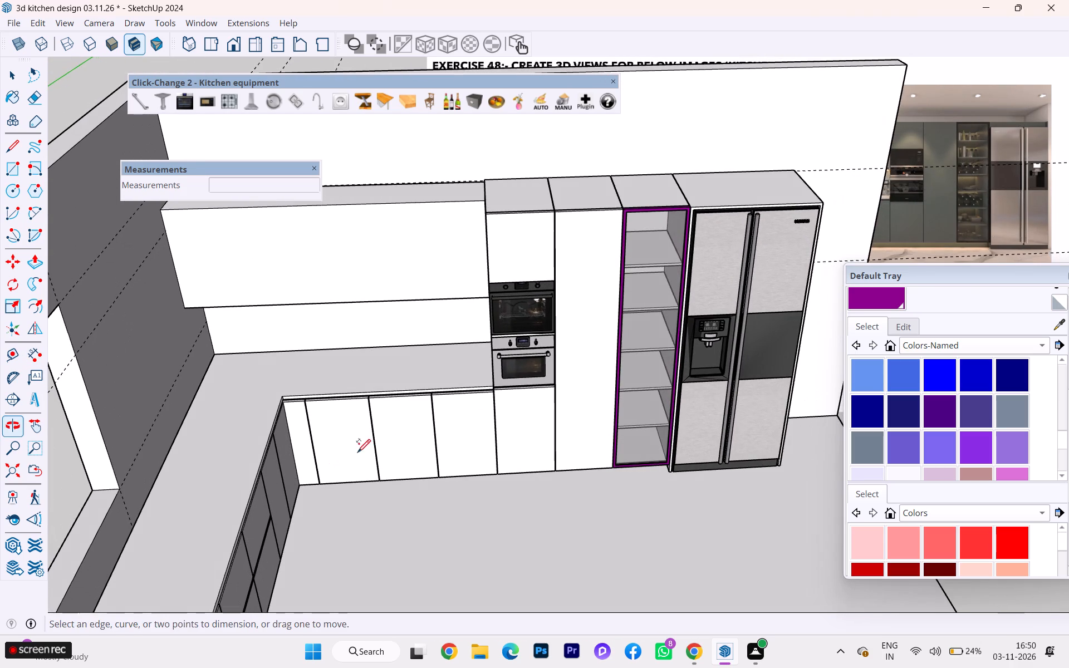
{"action": "left_click", "coordinate": [23, 82]}
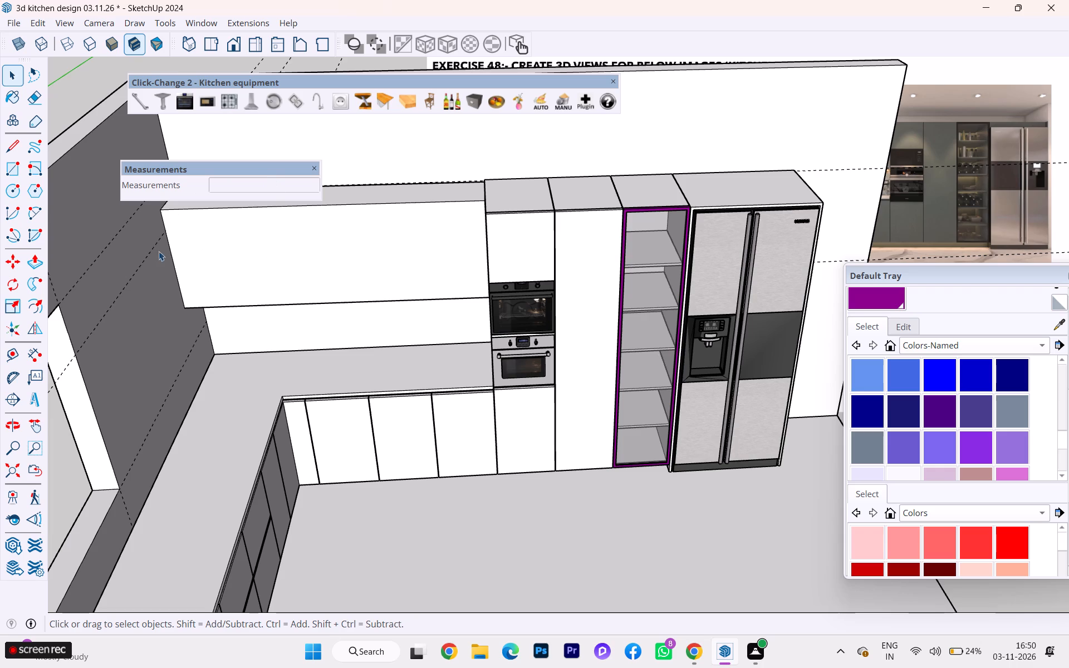
{"action": "double_click", "coordinate": [306, 246]}
{"action": "scroll", "coordinate": [445, 244], "scroll_direction": "down", "scroll_amount": 3}
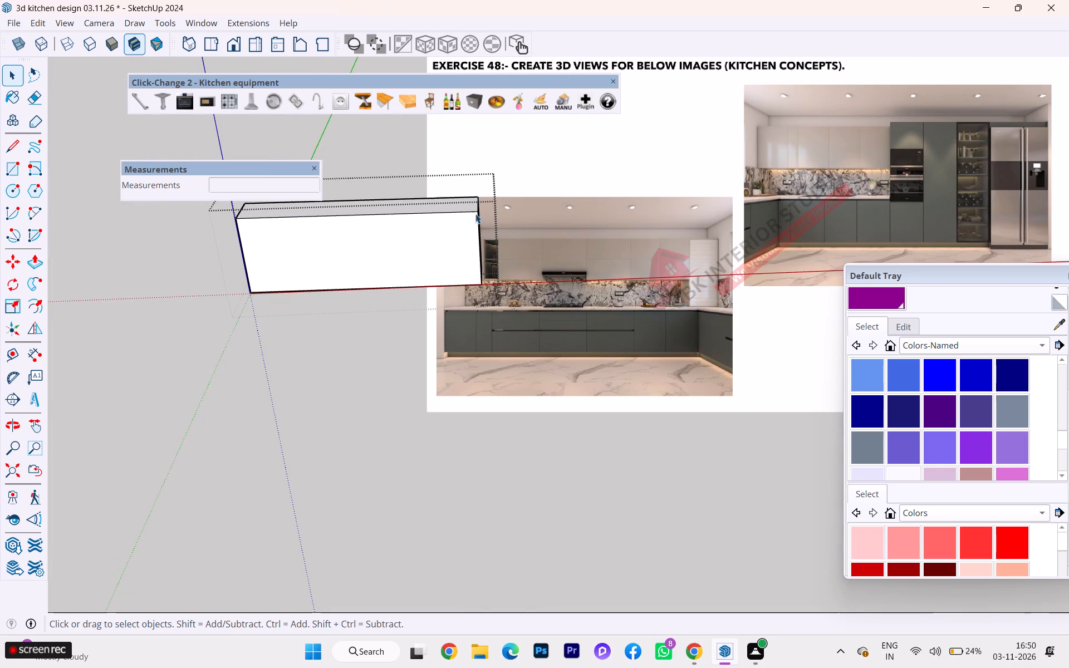
{"action": "left_click_drag", "start_coordinate": [467, 193], "coordinate": [514, 336]}
{"action": "scroll", "coordinate": [480, 233], "scroll_direction": "down", "scroll_amount": 2}
{"action": "scroll", "coordinate": [480, 232], "scroll_direction": "up", "scroll_amount": 6}
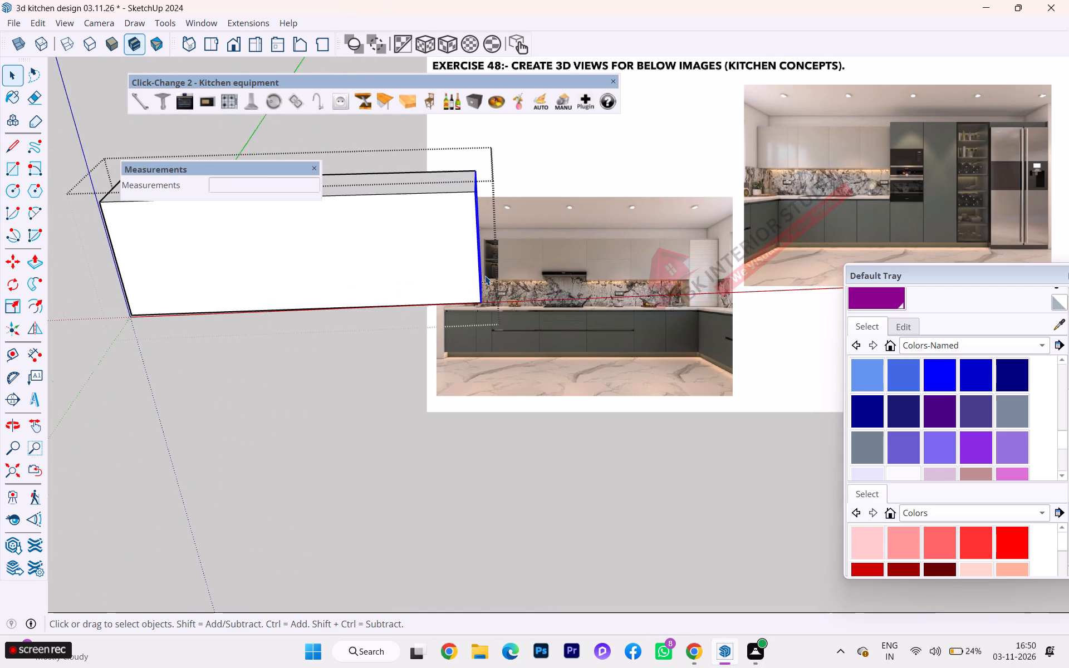
{"action": "scroll", "coordinate": [485, 276], "scroll_direction": "up", "scroll_amount": 1}
{"action": "key", "text": "m"}
{"action": "scroll", "coordinate": [473, 303], "scroll_direction": "up", "scroll_amount": 4}
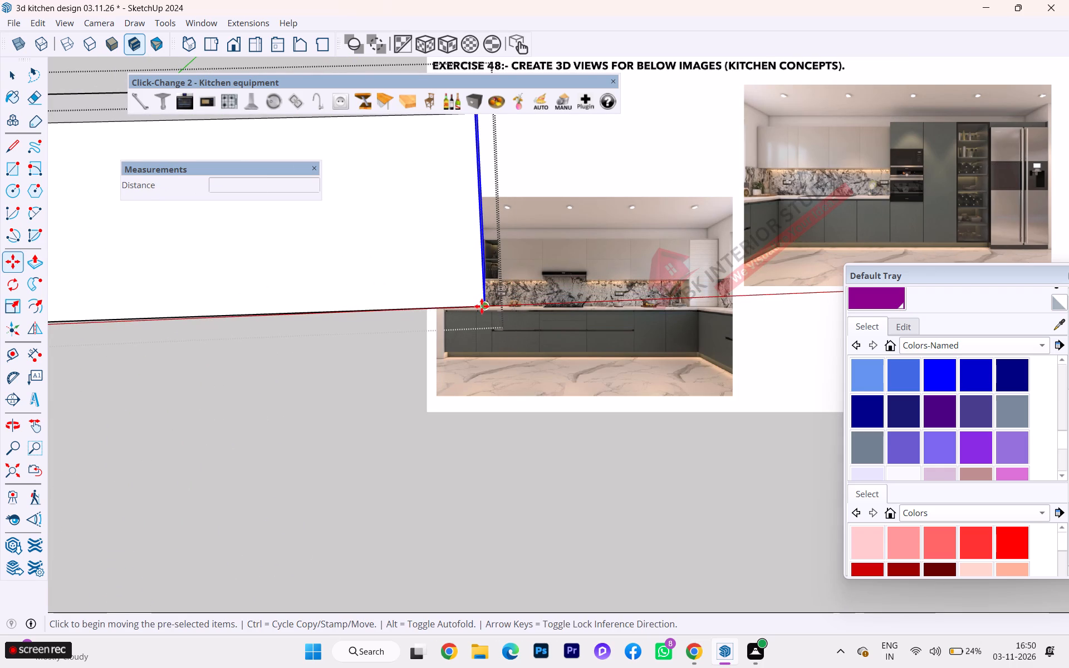
{"action": "left_click", "coordinate": [482, 306]}
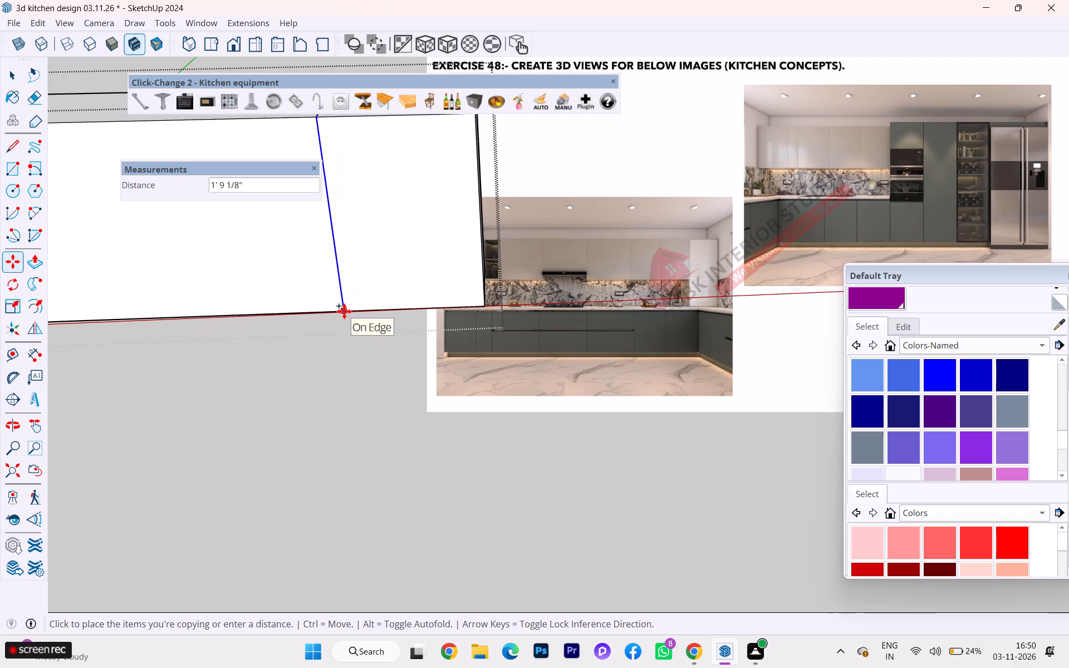
{"action": "scroll", "coordinate": [344, 311], "scroll_direction": "down", "scroll_amount": 5}
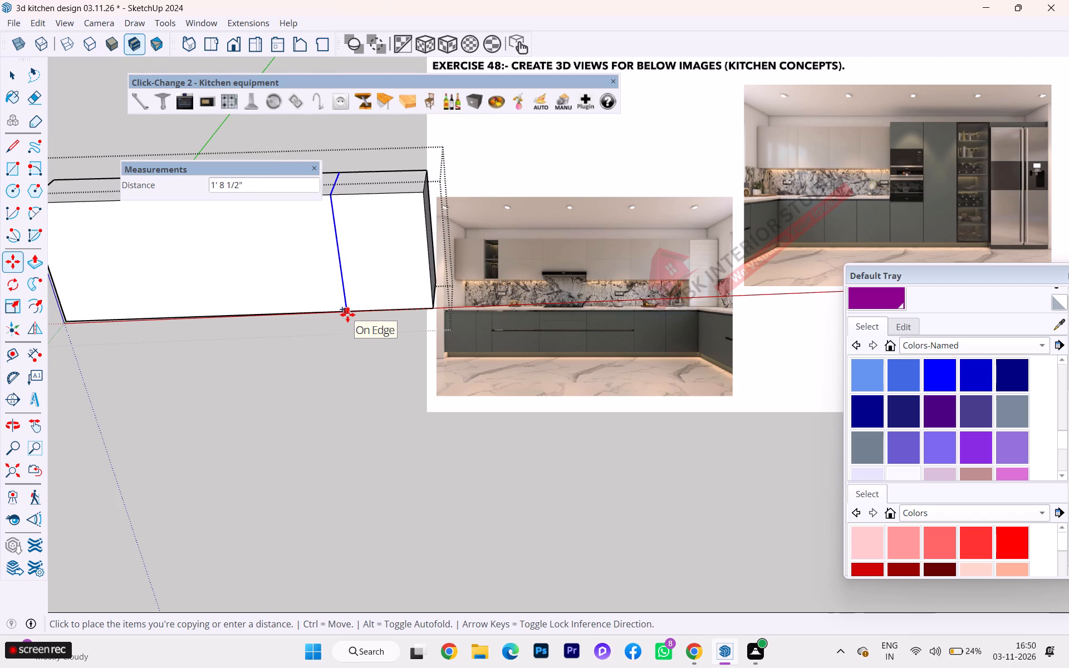
{"action": "type", "text": "16"}
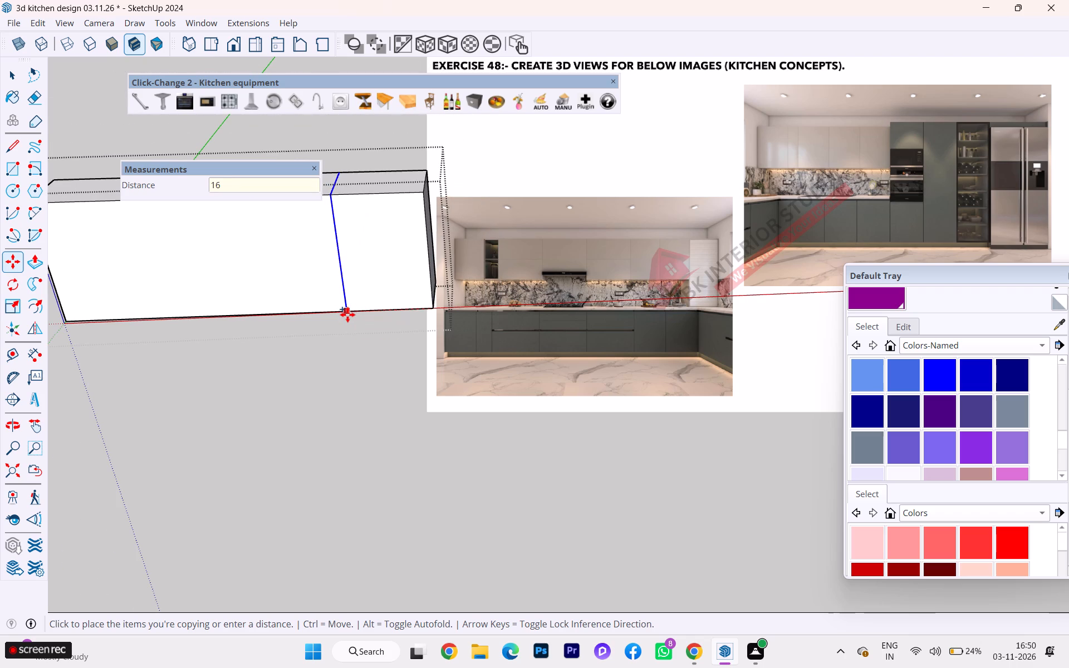
{"action": "key", "text": "BackSpace"}
{"action": "key", "text": "BackSpace"}
{"action": "key", "text": "BackSpace"}
{"action": "type", "text": "1'6"}
{"action": "key", "text": "Return"}
{"action": "scroll", "coordinate": [178, 347], "scroll_direction": "up", "scroll_amount": 3}
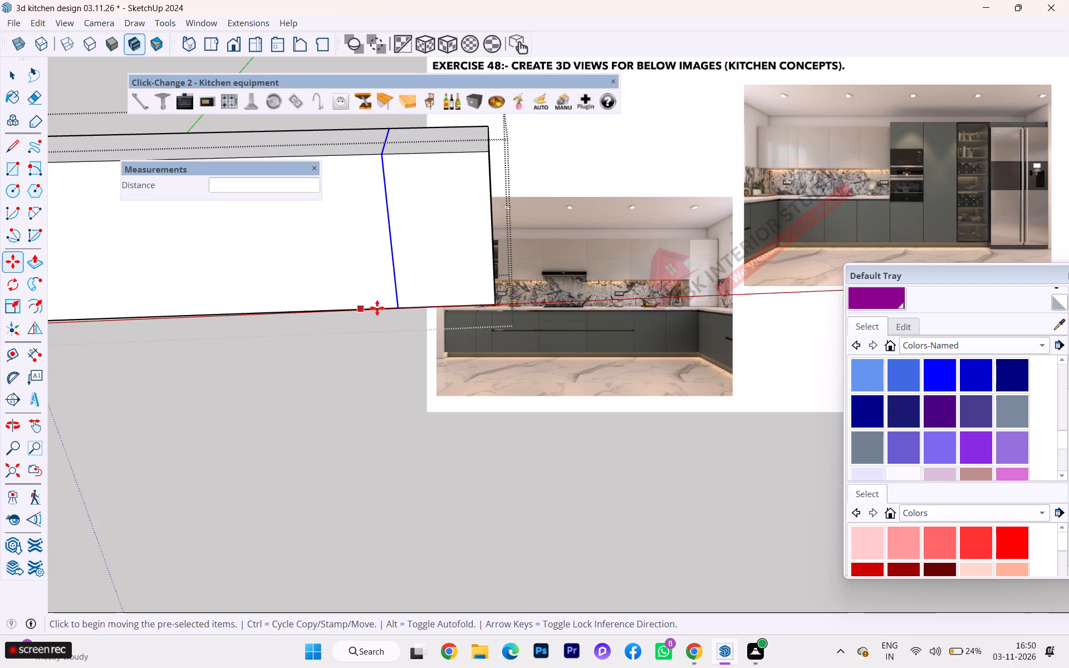
Copy the new door division edges a further 4 mm along the wall cabinet, away from the oven unit, for a door gap.
{"action": "left_click", "coordinate": [396, 302]}
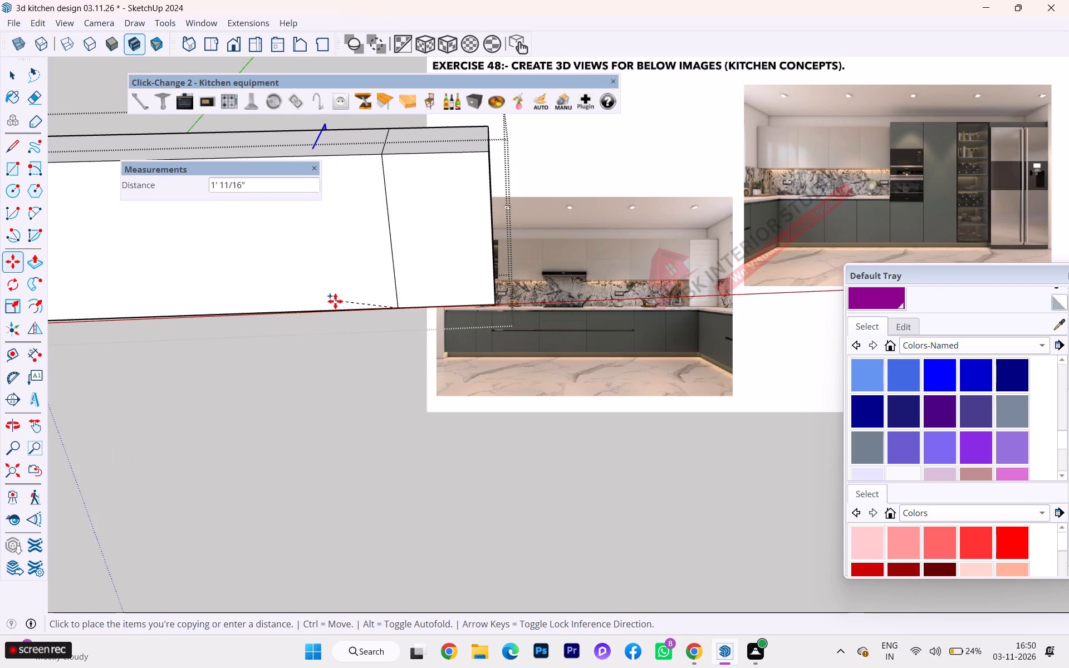
{"action": "scroll", "coordinate": [328, 316], "scroll_direction": "down", "scroll_amount": 1}
{"action": "scroll", "coordinate": [332, 318], "scroll_direction": "up", "scroll_amount": 1}
{"action": "scroll", "coordinate": [334, 319], "scroll_direction": "down", "scroll_amount": 5}
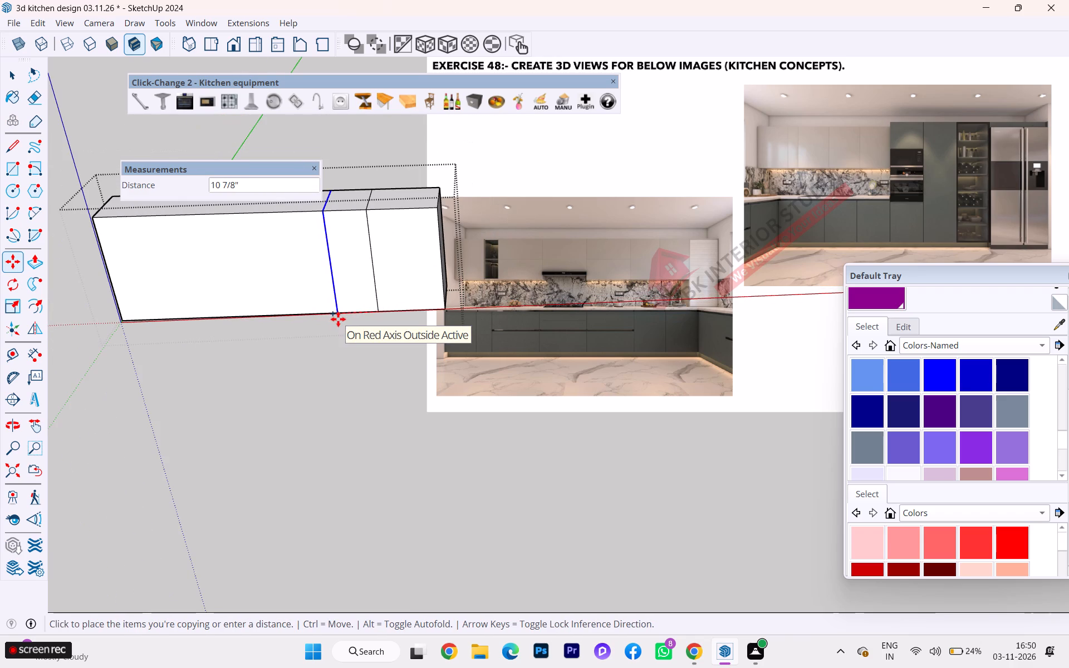
{"action": "key", "text": "4"}
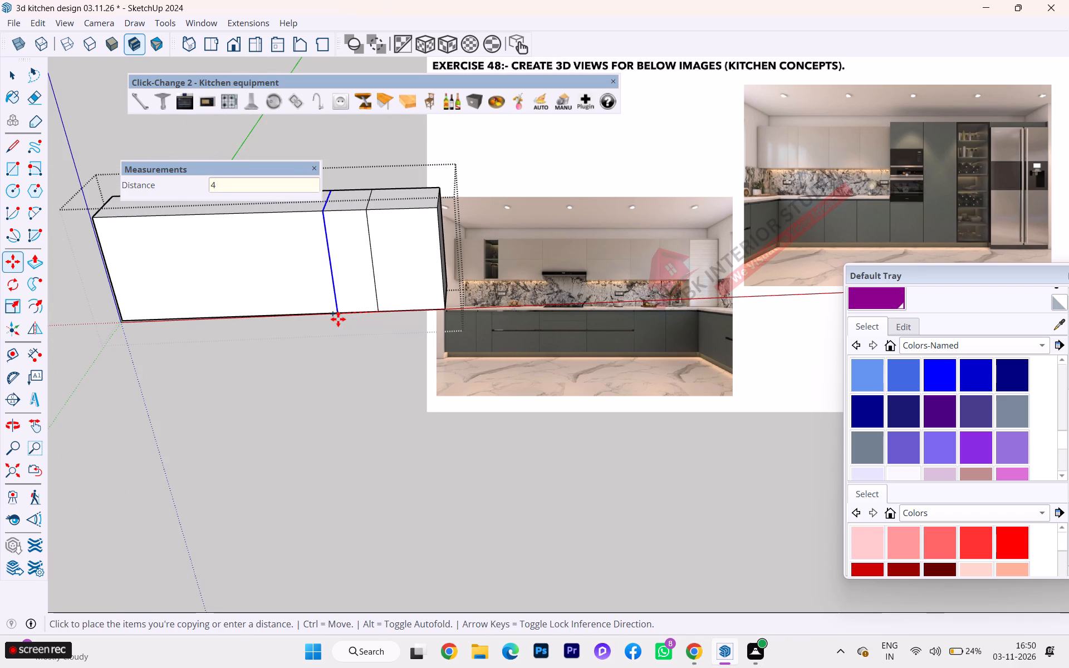
{"action": "type", "text": "mm"}
{"action": "key", "text": "Return"}
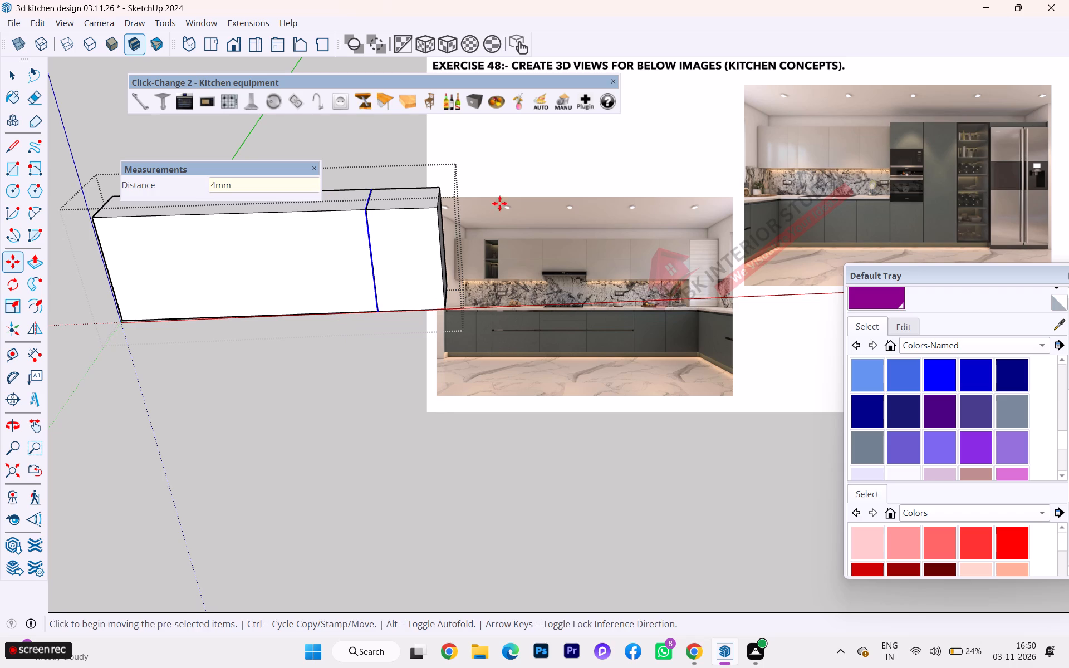
{"action": "scroll", "coordinate": [502, 203], "scroll_direction": "down", "scroll_amount": 2}
{"action": "scroll", "coordinate": [529, 213], "scroll_direction": "up", "scroll_amount": 6}
{"action": "scroll", "coordinate": [535, 215], "scroll_direction": "down", "scroll_amount": 4}
{"action": "scroll", "coordinate": [561, 228], "scroll_direction": "up", "scroll_amount": 7}
{"action": "scroll", "coordinate": [528, 348], "scroll_direction": "down", "scroll_amount": 2}
{"action": "middle_click_drag", "start_coordinate": [389, 330], "coordinate": [549, 286]}
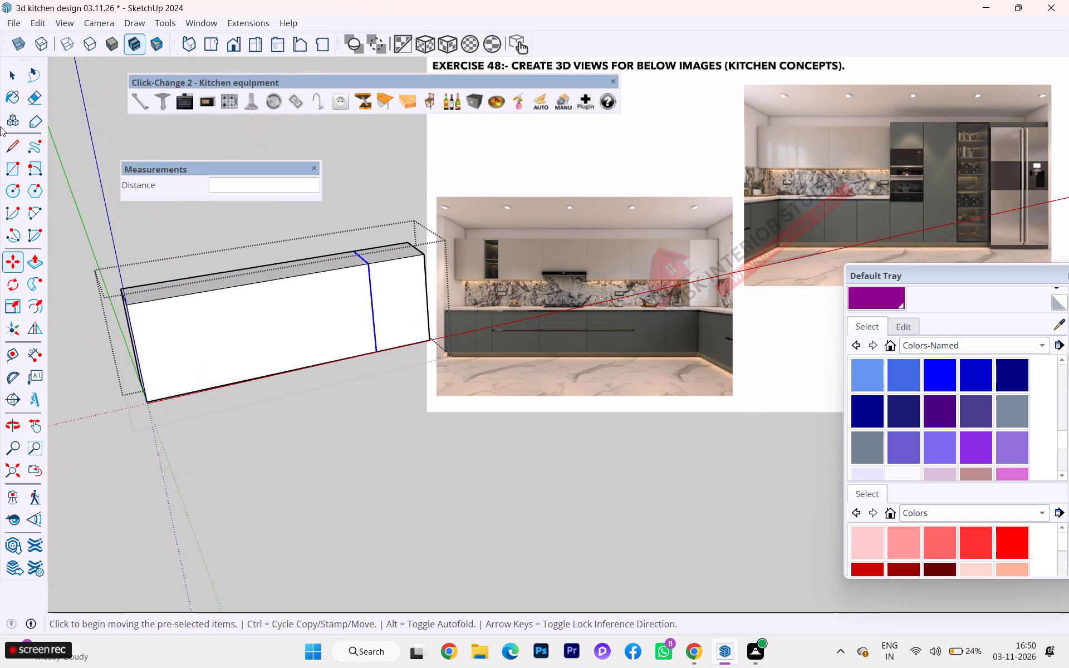
{"action": "left_click", "coordinate": [7, 79]}
{"action": "scroll", "coordinate": [309, 230], "scroll_direction": "down", "scroll_amount": 3}
{"action": "scroll", "coordinate": [349, 261], "scroll_direction": "up", "scroll_amount": 4}
{"action": "scroll", "coordinate": [349, 261], "scroll_direction": "down", "scroll_amount": 3}
{"action": "scroll", "coordinate": [349, 261], "scroll_direction": "up", "scroll_amount": 1}
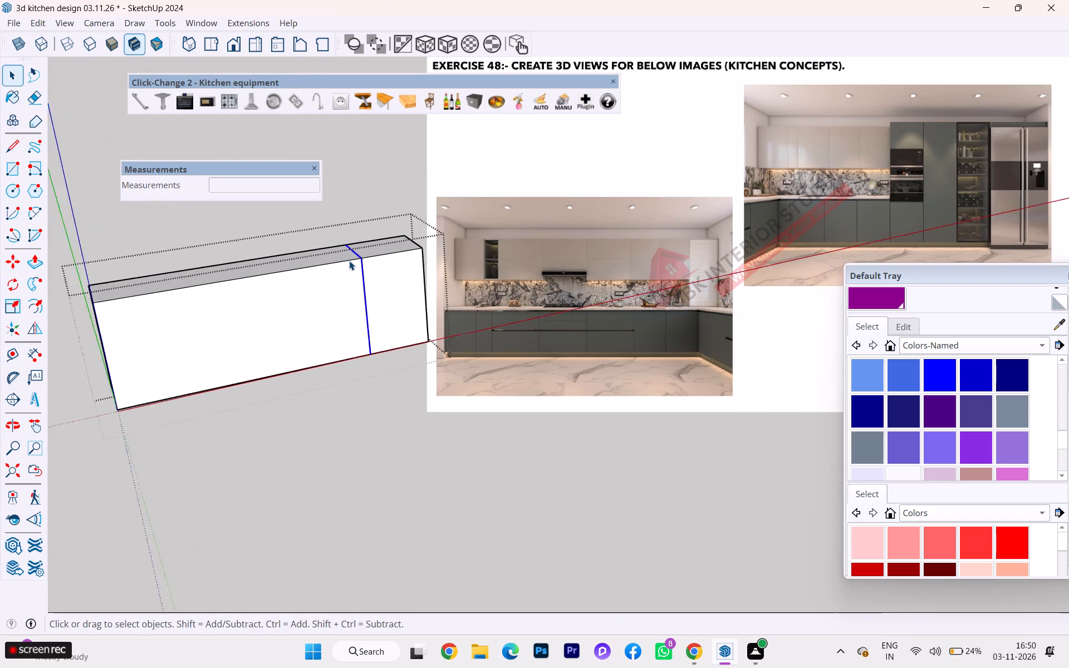
Place a guide 18" from the door gap edge on the wall cabinet's front, going away from the oven-unit end.
{"action": "scroll", "coordinate": [349, 261], "scroll_direction": "up", "scroll_amount": 4}
{"action": "scroll", "coordinate": [355, 256], "scroll_direction": "down", "scroll_amount": 5}
{"action": "scroll", "coordinate": [355, 255], "scroll_direction": "up", "scroll_amount": 2}
{"action": "scroll", "coordinate": [355, 255], "scroll_direction": "down", "scroll_amount": 1}
{"action": "scroll", "coordinate": [355, 255], "scroll_direction": "up", "scroll_amount": 11}
{"action": "scroll", "coordinate": [360, 258], "scroll_direction": "down", "scroll_amount": 2}
{"action": "scroll", "coordinate": [359, 258], "scroll_direction": "up", "scroll_amount": 7}
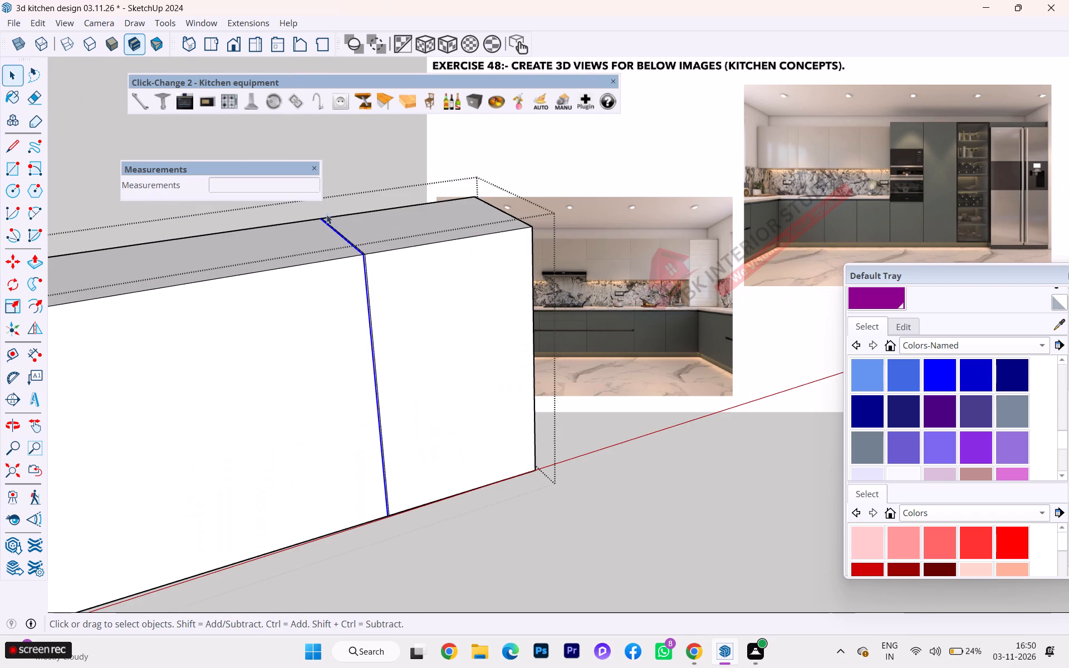
{"action": "scroll", "coordinate": [331, 220], "scroll_direction": "up", "scroll_amount": 1}
{"action": "scroll", "coordinate": [331, 220], "scroll_direction": "down", "scroll_amount": 2}
{"action": "scroll", "coordinate": [331, 220], "scroll_direction": "up", "scroll_amount": 1}
{"action": "scroll", "coordinate": [390, 262], "scroll_direction": "down", "scroll_amount": 3}
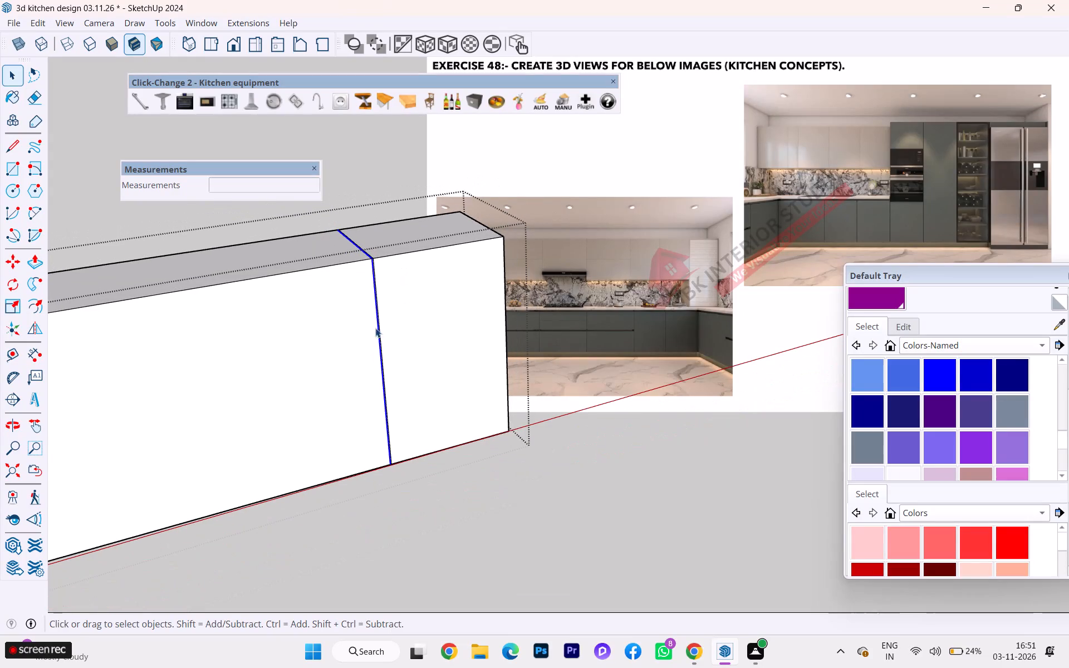
{"action": "key", "text": "t"}
{"action": "scroll", "coordinate": [378, 352], "scroll_direction": "down", "scroll_amount": 1}
{"action": "scroll", "coordinate": [378, 351], "scroll_direction": "up", "scroll_amount": 4}
{"action": "scroll", "coordinate": [376, 351], "scroll_direction": "down", "scroll_amount": 1}
{"action": "scroll", "coordinate": [376, 351], "scroll_direction": "up", "scroll_amount": 2}
{"action": "left_click", "coordinate": [378, 349]}
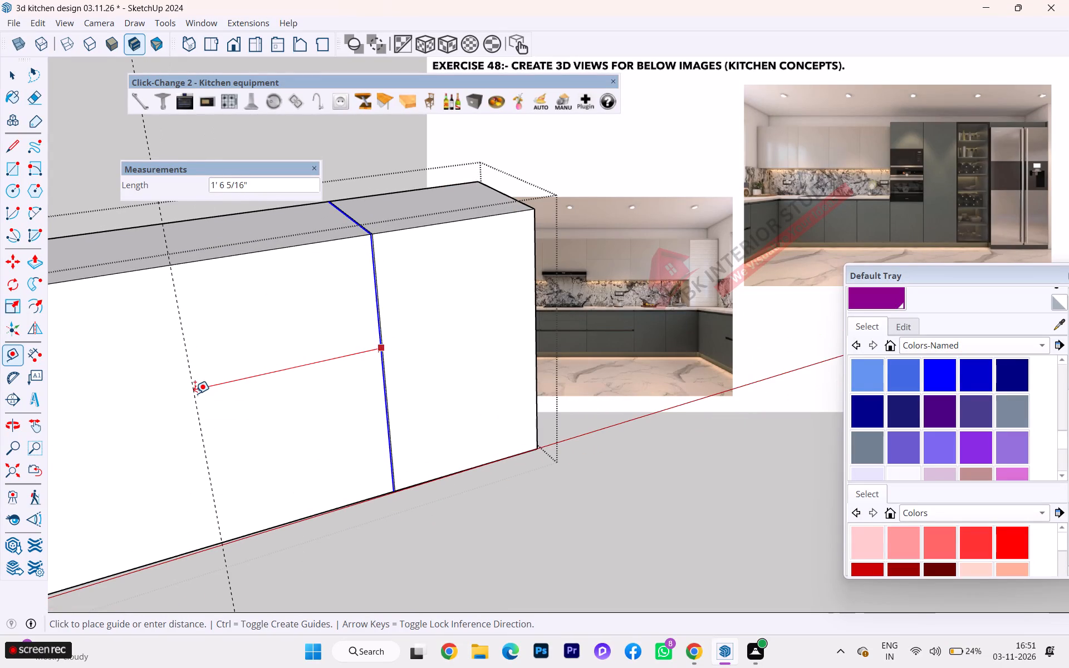
{"action": "scroll", "coordinate": [195, 394], "scroll_direction": "down", "scroll_amount": 1}
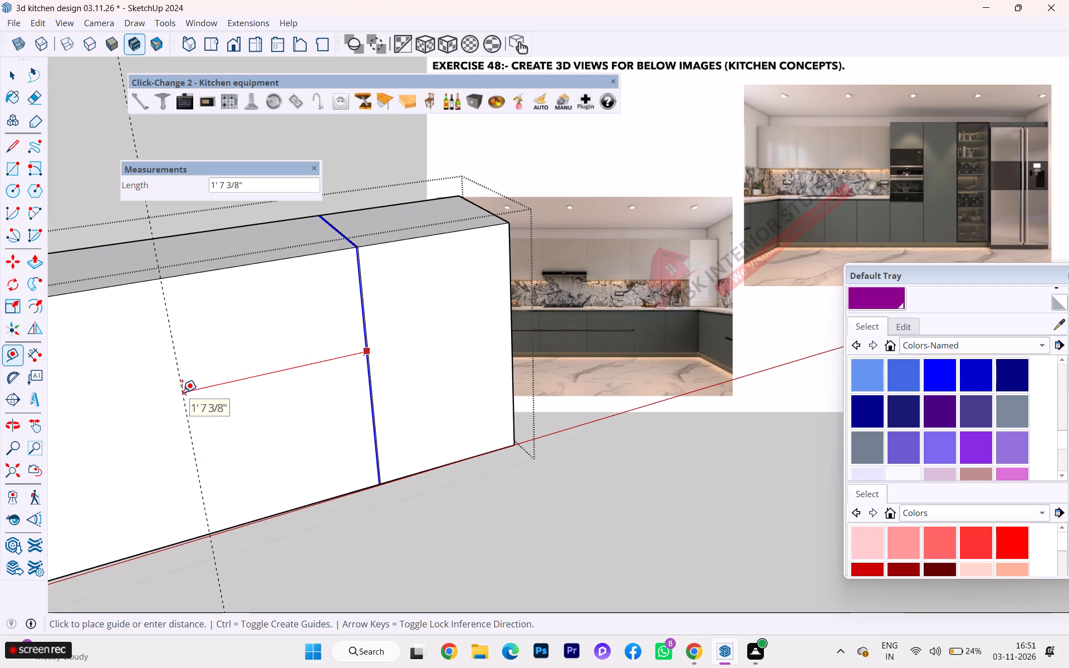
{"action": "type", "text": "18"}
{"action": "key", "text": "Return"}
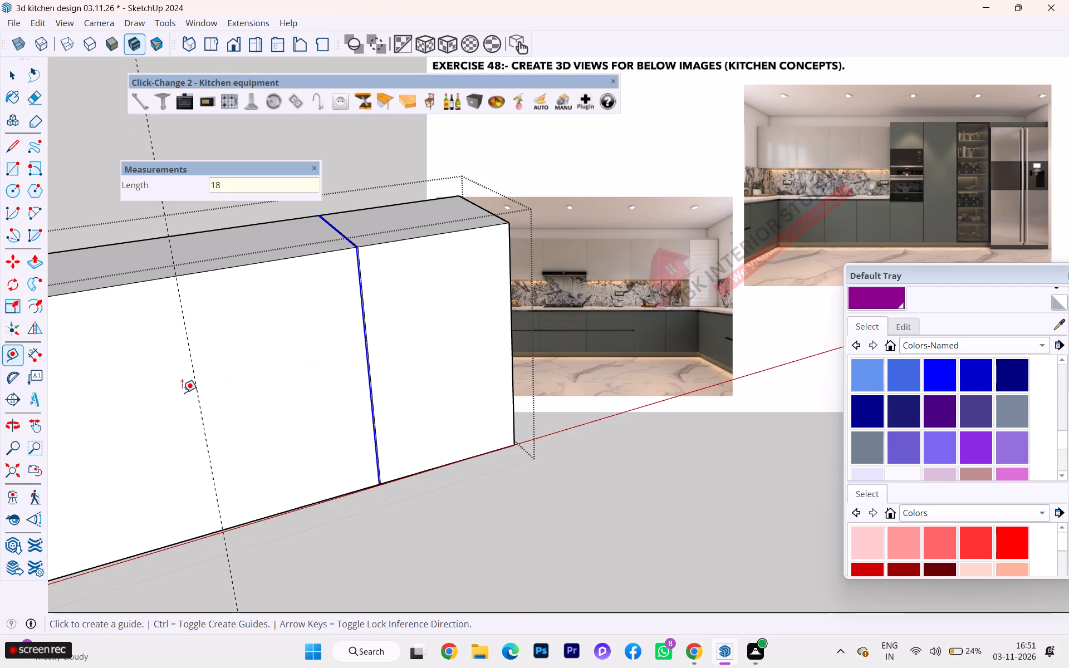
Place a second guide 4 mm beyond the new 18" guide, away from the oven unit, for the door gap.
{"action": "left_click", "coordinate": [195, 386]}
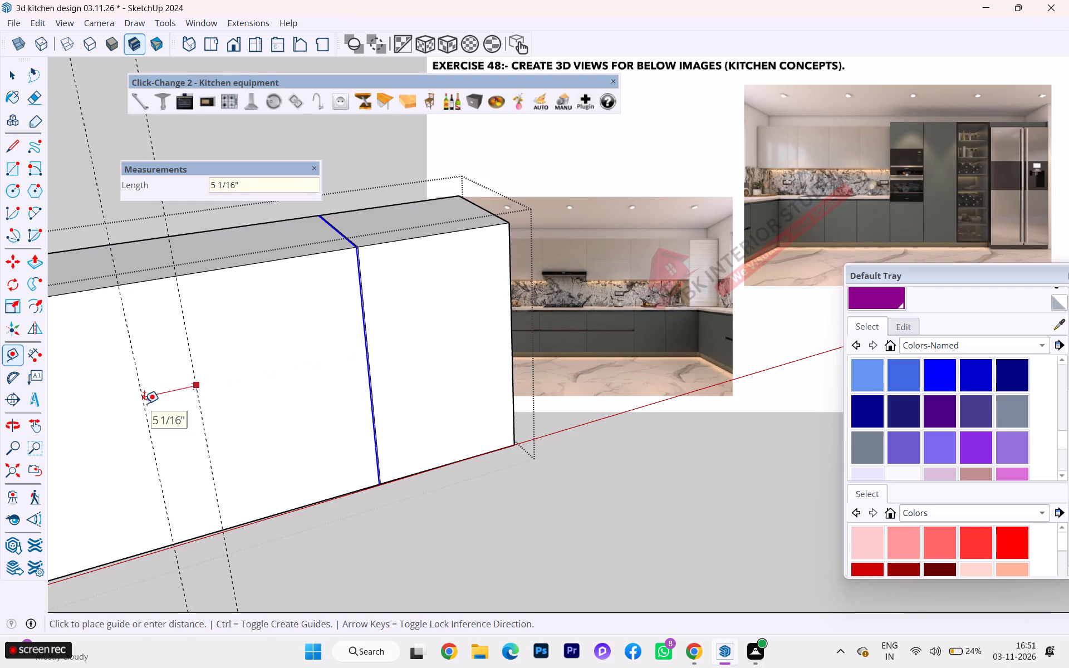
{"action": "key", "text": "4"}
{"action": "type", "text": "mm"}
{"action": "key", "text": "Return"}
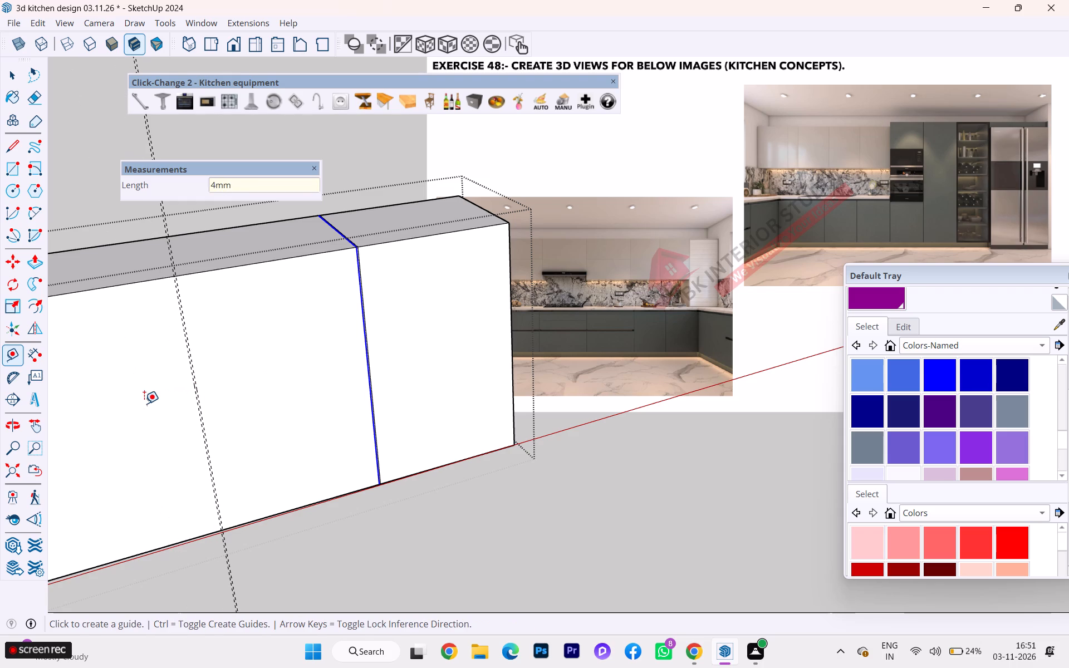
Place a guide a further 18" along the wall cabinet from the far side of the guided 4 mm gap.
{"action": "scroll", "coordinate": [308, 439], "scroll_direction": "up", "scroll_amount": 4}
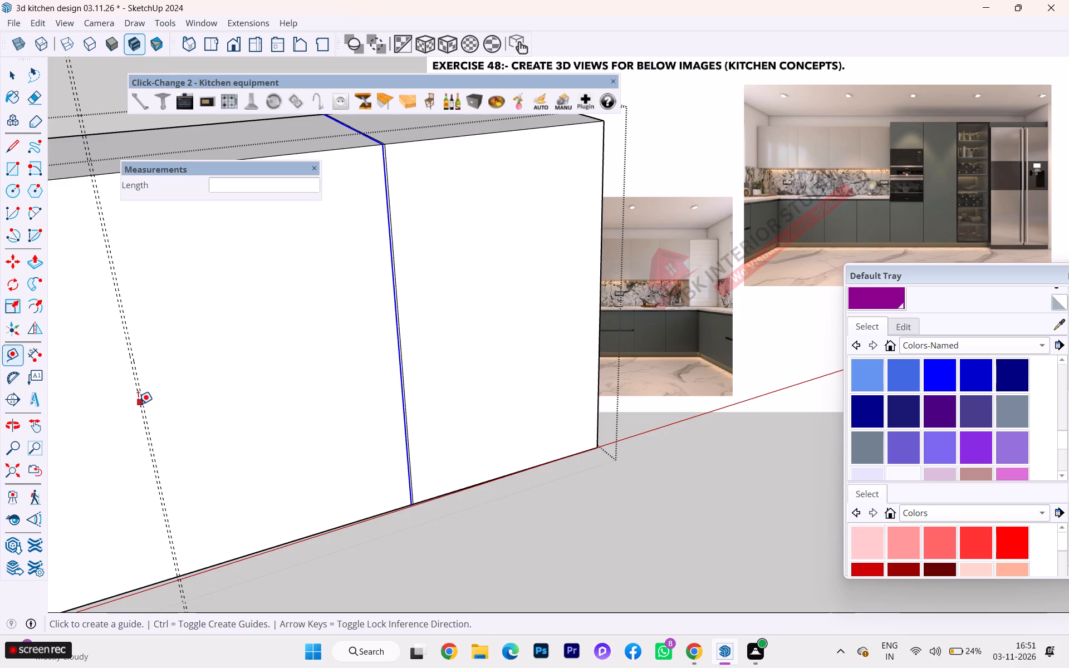
{"action": "left_click", "coordinate": [138, 404]}
{"action": "scroll", "coordinate": [107, 412], "scroll_direction": "down", "scroll_amount": 1}
{"action": "scroll", "coordinate": [110, 412], "scroll_direction": "up", "scroll_amount": 1}
{"action": "scroll", "coordinate": [115, 412], "scroll_direction": "down", "scroll_amount": 2}
{"action": "scroll", "coordinate": [132, 412], "scroll_direction": "up", "scroll_amount": 2}
{"action": "scroll", "coordinate": [136, 411], "scroll_direction": "down", "scroll_amount": 5}
{"action": "scroll", "coordinate": [261, 414], "scroll_direction": "up", "scroll_amount": 6}
{"action": "scroll", "coordinate": [265, 414], "scroll_direction": "down", "scroll_amount": 3}
{"action": "scroll", "coordinate": [274, 414], "scroll_direction": "up", "scroll_amount": 3}
{"action": "scroll", "coordinate": [276, 413], "scroll_direction": "down", "scroll_amount": 15}
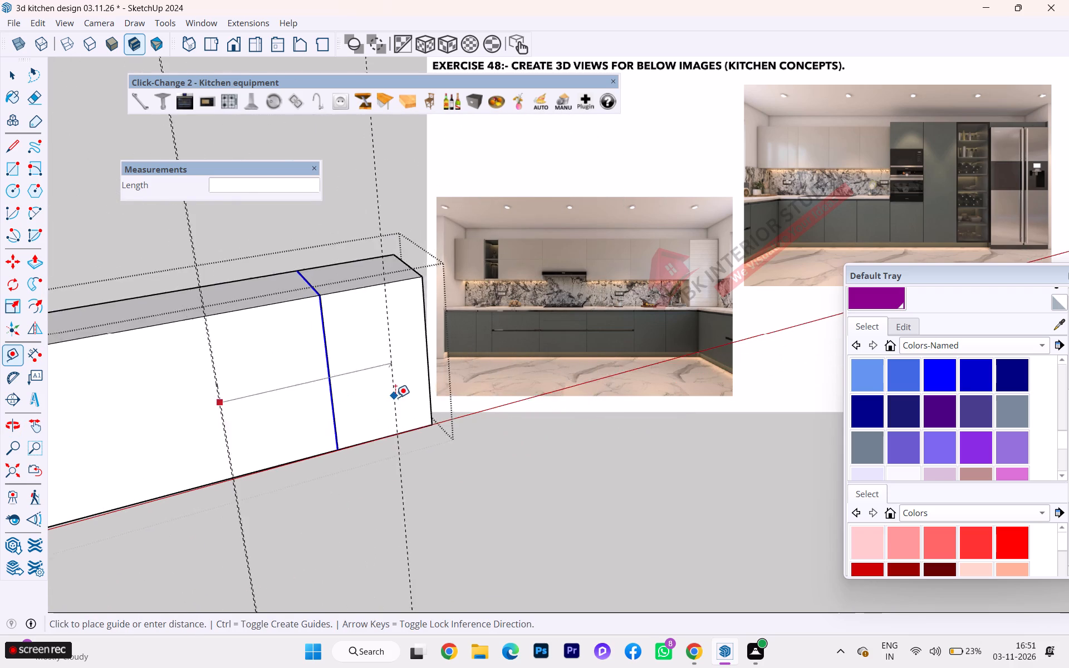
{"action": "type", "text": "18"}
{"action": "key", "text": "Return"}
Place a guide 4 mm beyond the latest 18" guide to mark another door gap.
{"action": "left_click", "coordinate": [176, 423]}
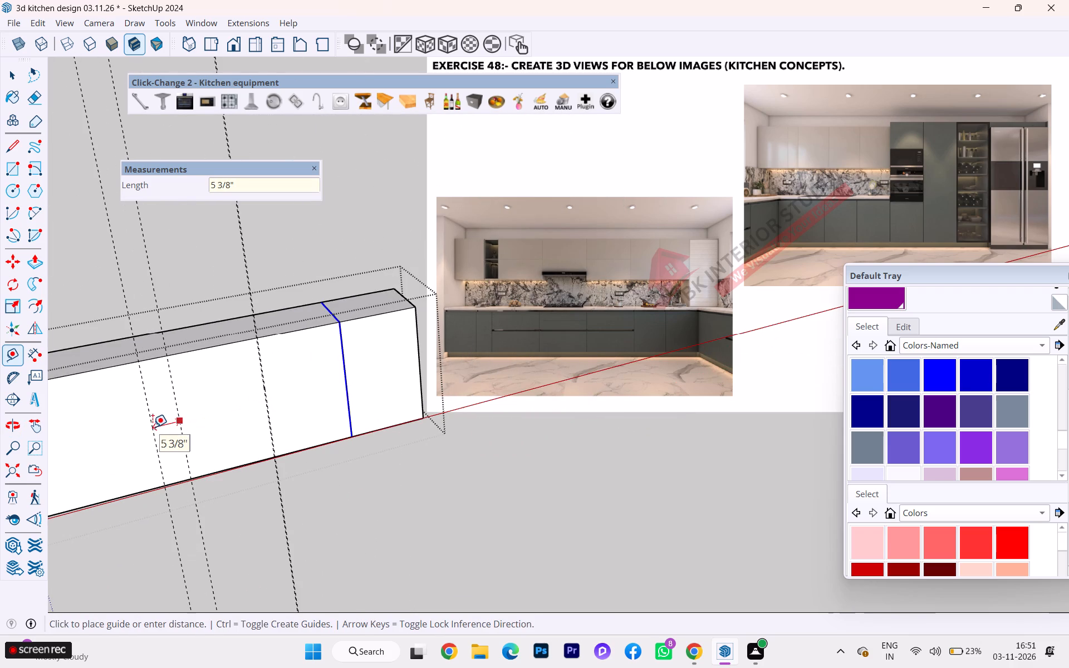
{"action": "key", "text": "4"}
{"action": "type", "text": "mm"}
{"action": "key", "text": "Return"}
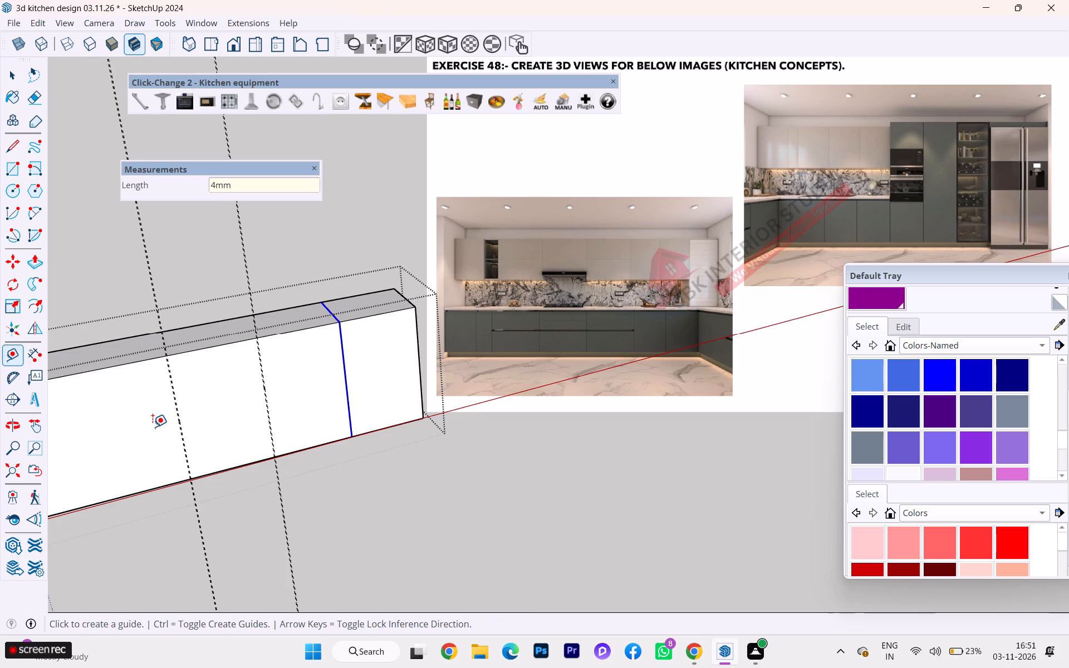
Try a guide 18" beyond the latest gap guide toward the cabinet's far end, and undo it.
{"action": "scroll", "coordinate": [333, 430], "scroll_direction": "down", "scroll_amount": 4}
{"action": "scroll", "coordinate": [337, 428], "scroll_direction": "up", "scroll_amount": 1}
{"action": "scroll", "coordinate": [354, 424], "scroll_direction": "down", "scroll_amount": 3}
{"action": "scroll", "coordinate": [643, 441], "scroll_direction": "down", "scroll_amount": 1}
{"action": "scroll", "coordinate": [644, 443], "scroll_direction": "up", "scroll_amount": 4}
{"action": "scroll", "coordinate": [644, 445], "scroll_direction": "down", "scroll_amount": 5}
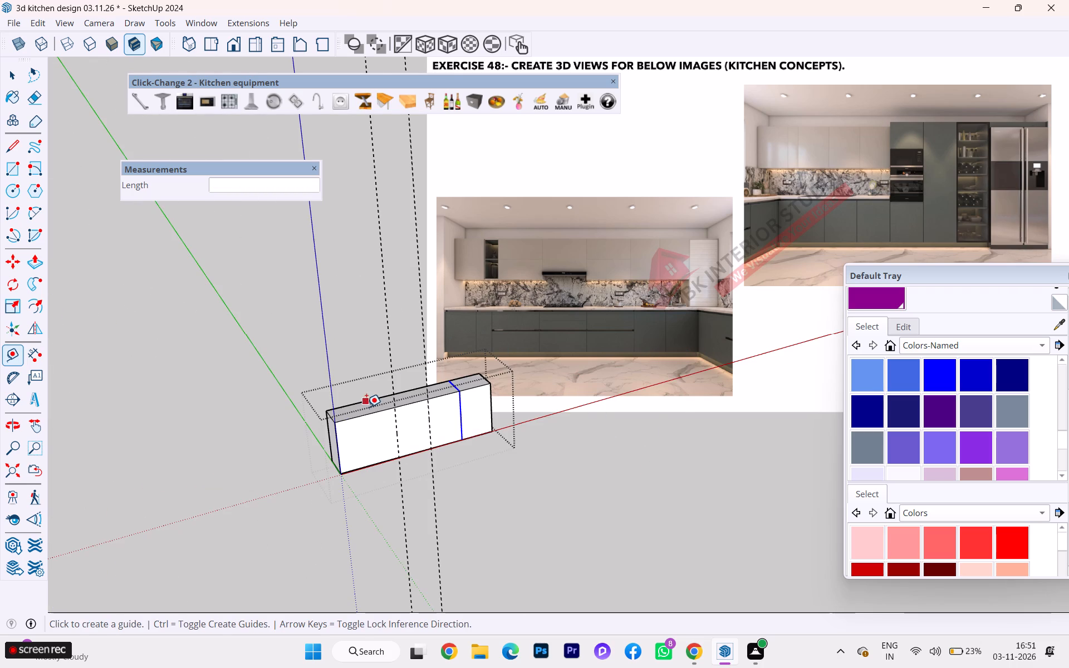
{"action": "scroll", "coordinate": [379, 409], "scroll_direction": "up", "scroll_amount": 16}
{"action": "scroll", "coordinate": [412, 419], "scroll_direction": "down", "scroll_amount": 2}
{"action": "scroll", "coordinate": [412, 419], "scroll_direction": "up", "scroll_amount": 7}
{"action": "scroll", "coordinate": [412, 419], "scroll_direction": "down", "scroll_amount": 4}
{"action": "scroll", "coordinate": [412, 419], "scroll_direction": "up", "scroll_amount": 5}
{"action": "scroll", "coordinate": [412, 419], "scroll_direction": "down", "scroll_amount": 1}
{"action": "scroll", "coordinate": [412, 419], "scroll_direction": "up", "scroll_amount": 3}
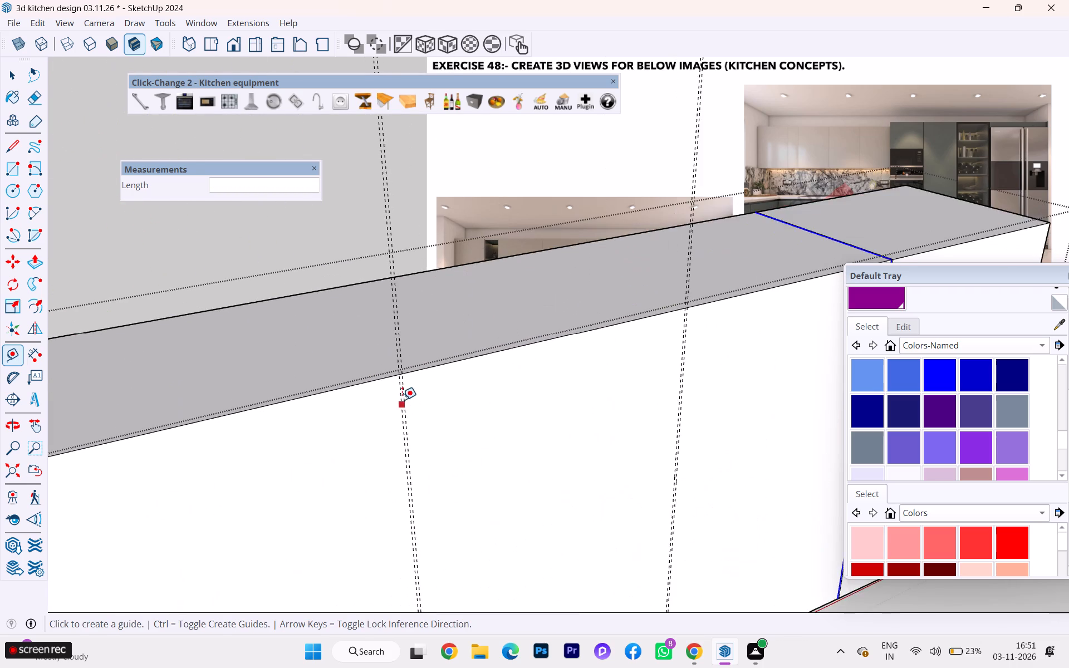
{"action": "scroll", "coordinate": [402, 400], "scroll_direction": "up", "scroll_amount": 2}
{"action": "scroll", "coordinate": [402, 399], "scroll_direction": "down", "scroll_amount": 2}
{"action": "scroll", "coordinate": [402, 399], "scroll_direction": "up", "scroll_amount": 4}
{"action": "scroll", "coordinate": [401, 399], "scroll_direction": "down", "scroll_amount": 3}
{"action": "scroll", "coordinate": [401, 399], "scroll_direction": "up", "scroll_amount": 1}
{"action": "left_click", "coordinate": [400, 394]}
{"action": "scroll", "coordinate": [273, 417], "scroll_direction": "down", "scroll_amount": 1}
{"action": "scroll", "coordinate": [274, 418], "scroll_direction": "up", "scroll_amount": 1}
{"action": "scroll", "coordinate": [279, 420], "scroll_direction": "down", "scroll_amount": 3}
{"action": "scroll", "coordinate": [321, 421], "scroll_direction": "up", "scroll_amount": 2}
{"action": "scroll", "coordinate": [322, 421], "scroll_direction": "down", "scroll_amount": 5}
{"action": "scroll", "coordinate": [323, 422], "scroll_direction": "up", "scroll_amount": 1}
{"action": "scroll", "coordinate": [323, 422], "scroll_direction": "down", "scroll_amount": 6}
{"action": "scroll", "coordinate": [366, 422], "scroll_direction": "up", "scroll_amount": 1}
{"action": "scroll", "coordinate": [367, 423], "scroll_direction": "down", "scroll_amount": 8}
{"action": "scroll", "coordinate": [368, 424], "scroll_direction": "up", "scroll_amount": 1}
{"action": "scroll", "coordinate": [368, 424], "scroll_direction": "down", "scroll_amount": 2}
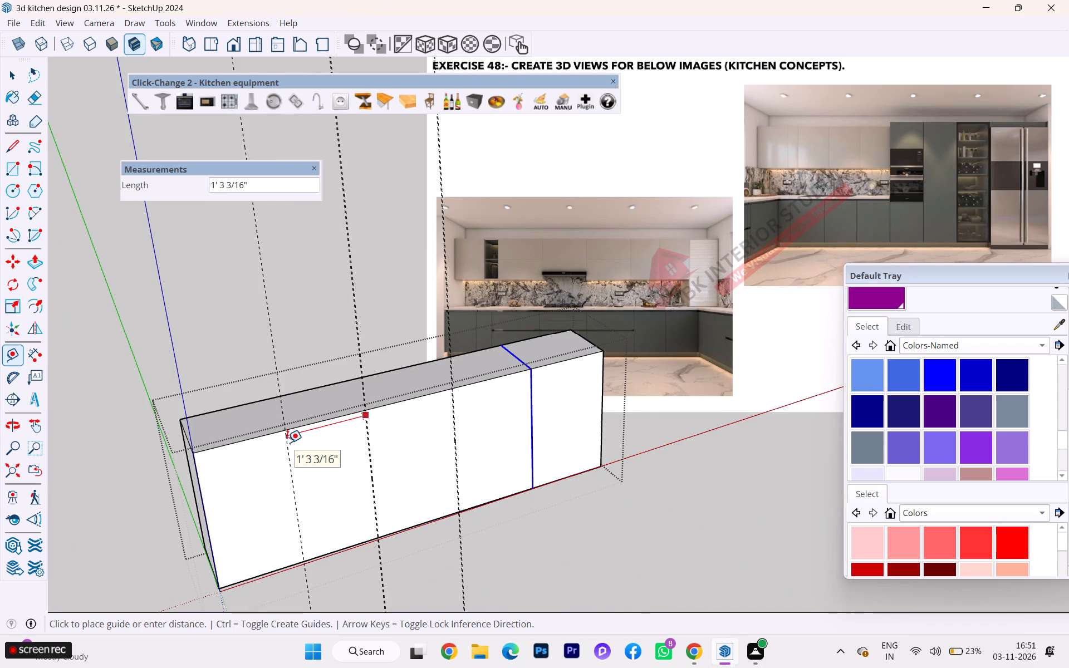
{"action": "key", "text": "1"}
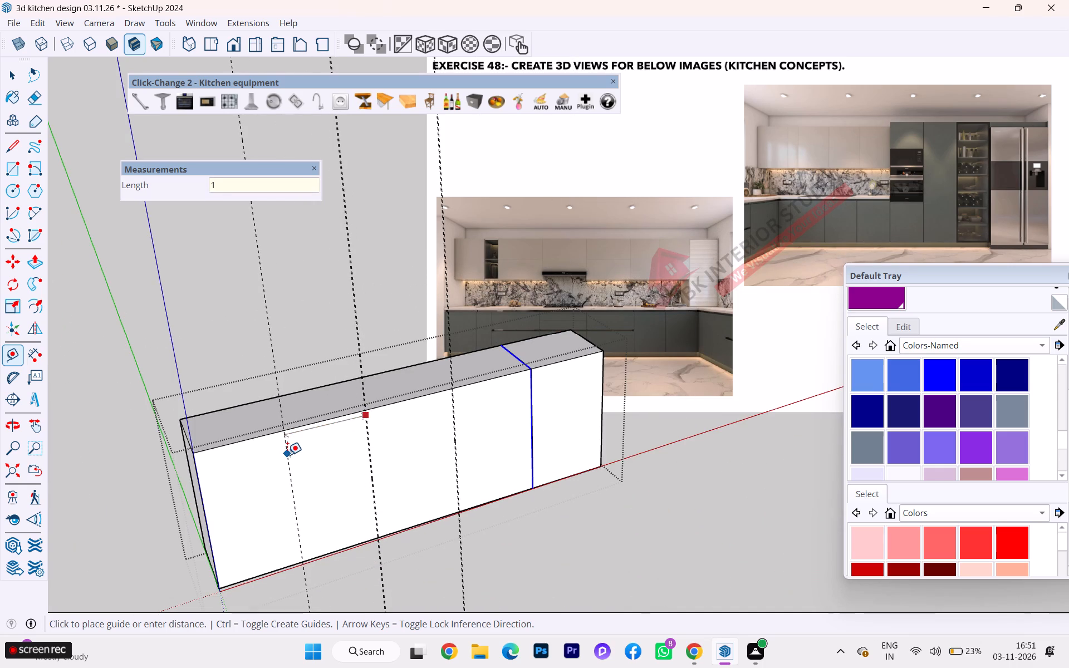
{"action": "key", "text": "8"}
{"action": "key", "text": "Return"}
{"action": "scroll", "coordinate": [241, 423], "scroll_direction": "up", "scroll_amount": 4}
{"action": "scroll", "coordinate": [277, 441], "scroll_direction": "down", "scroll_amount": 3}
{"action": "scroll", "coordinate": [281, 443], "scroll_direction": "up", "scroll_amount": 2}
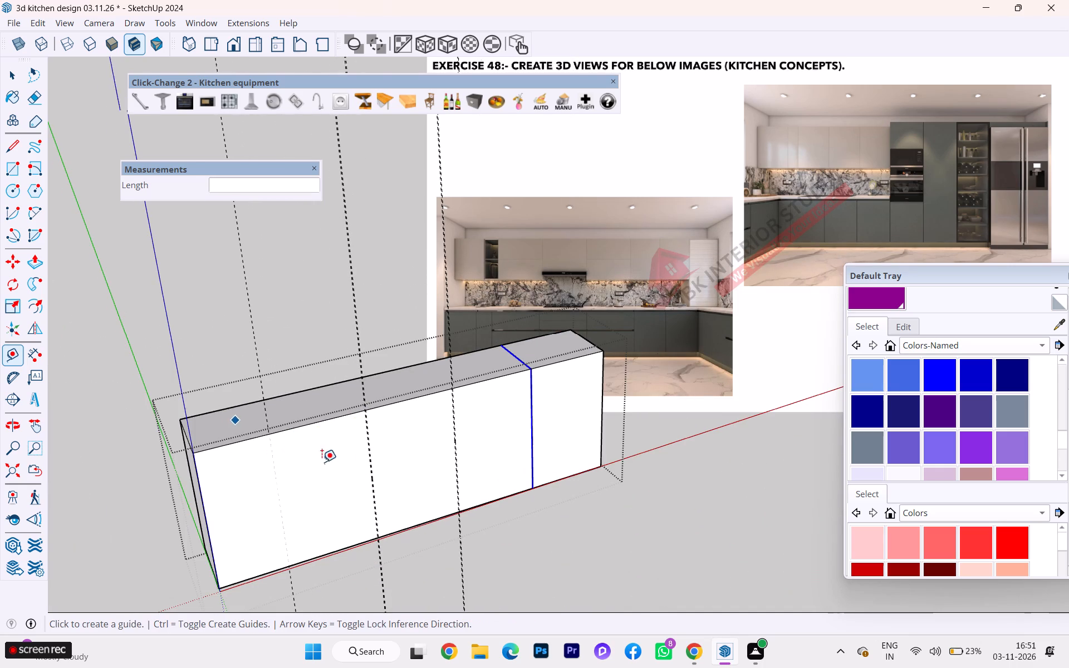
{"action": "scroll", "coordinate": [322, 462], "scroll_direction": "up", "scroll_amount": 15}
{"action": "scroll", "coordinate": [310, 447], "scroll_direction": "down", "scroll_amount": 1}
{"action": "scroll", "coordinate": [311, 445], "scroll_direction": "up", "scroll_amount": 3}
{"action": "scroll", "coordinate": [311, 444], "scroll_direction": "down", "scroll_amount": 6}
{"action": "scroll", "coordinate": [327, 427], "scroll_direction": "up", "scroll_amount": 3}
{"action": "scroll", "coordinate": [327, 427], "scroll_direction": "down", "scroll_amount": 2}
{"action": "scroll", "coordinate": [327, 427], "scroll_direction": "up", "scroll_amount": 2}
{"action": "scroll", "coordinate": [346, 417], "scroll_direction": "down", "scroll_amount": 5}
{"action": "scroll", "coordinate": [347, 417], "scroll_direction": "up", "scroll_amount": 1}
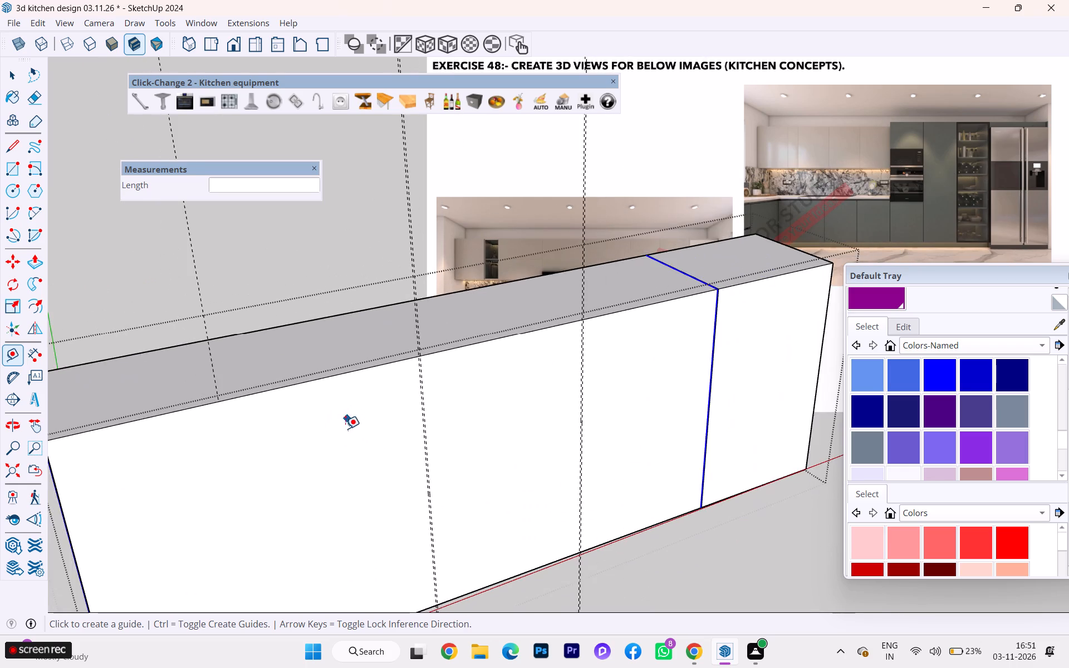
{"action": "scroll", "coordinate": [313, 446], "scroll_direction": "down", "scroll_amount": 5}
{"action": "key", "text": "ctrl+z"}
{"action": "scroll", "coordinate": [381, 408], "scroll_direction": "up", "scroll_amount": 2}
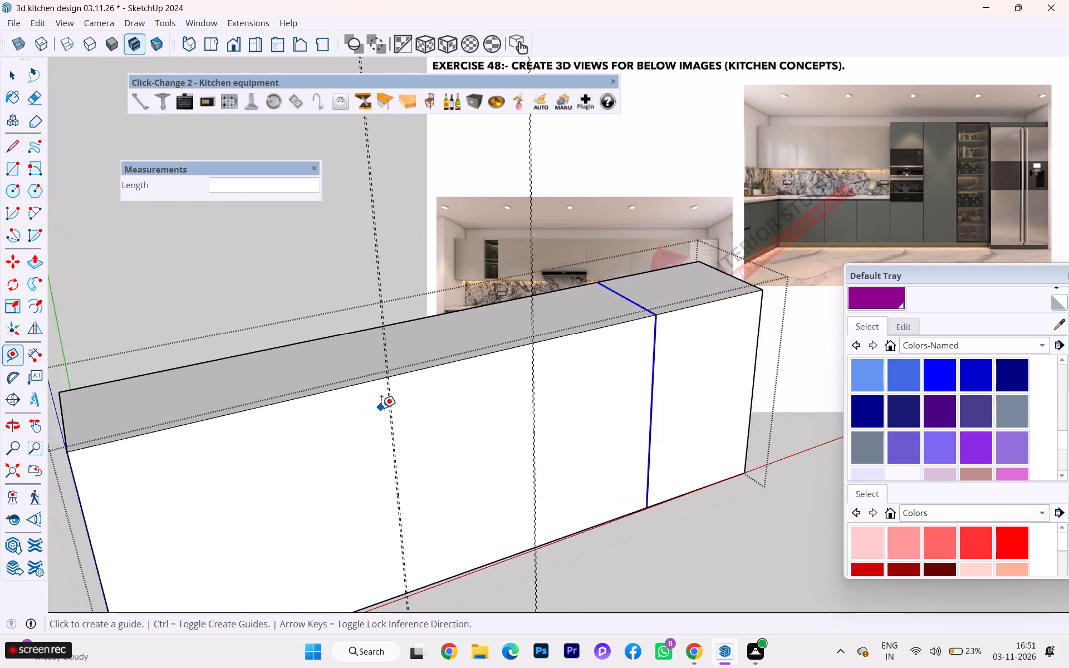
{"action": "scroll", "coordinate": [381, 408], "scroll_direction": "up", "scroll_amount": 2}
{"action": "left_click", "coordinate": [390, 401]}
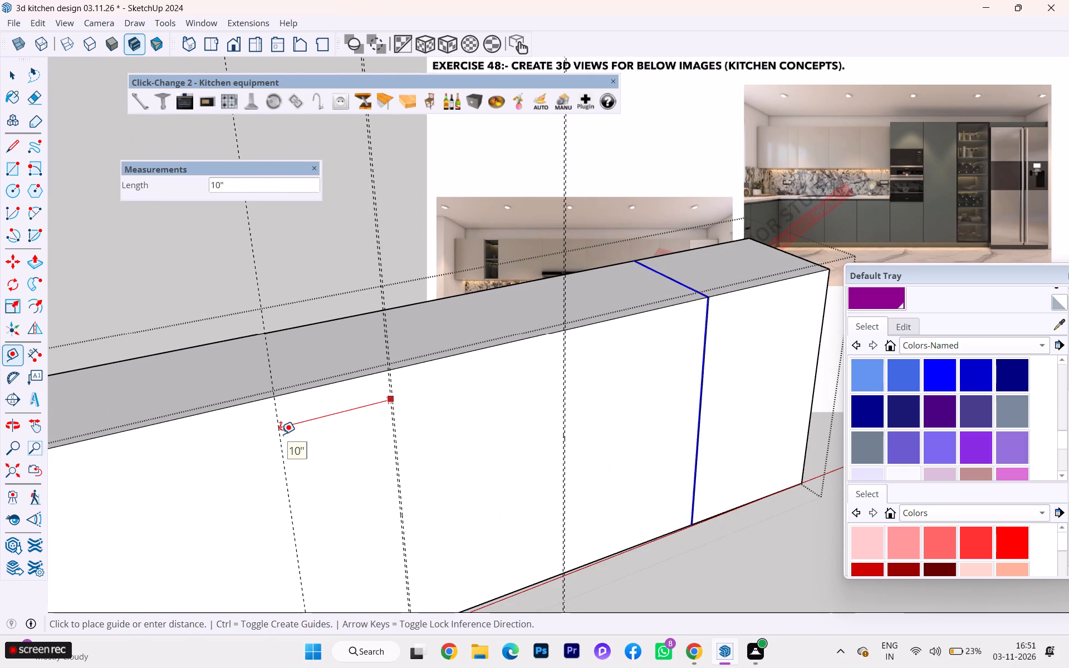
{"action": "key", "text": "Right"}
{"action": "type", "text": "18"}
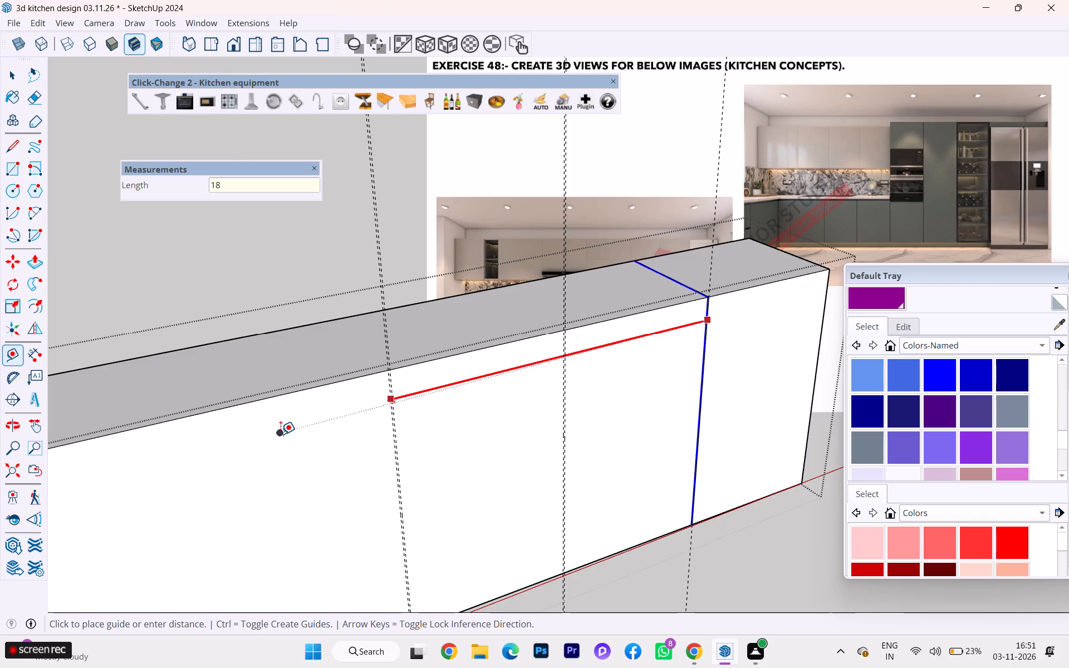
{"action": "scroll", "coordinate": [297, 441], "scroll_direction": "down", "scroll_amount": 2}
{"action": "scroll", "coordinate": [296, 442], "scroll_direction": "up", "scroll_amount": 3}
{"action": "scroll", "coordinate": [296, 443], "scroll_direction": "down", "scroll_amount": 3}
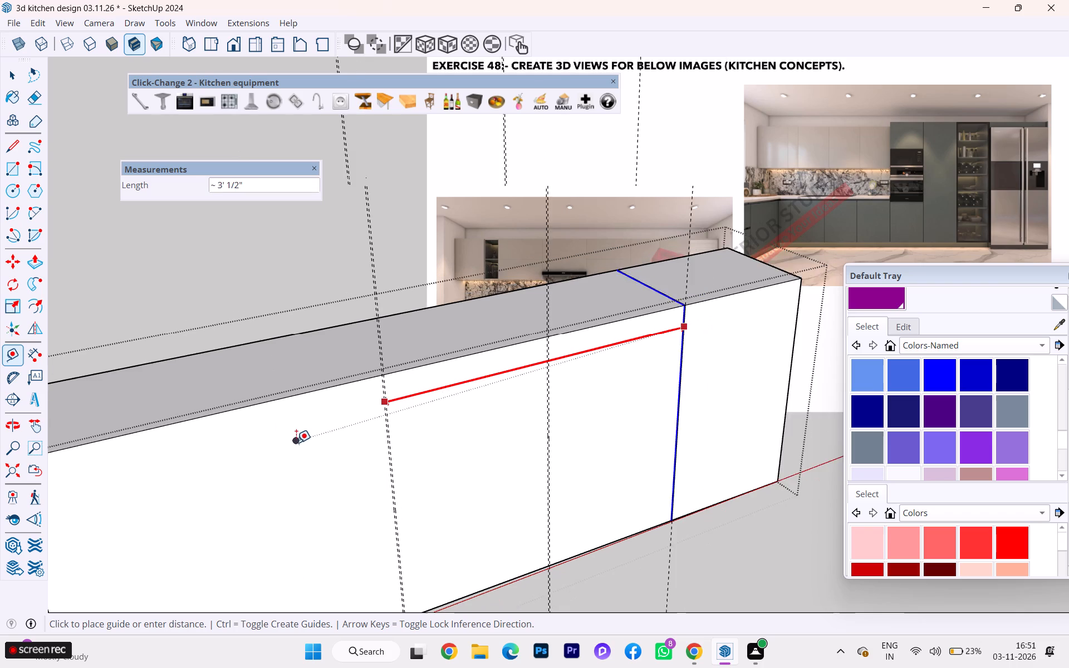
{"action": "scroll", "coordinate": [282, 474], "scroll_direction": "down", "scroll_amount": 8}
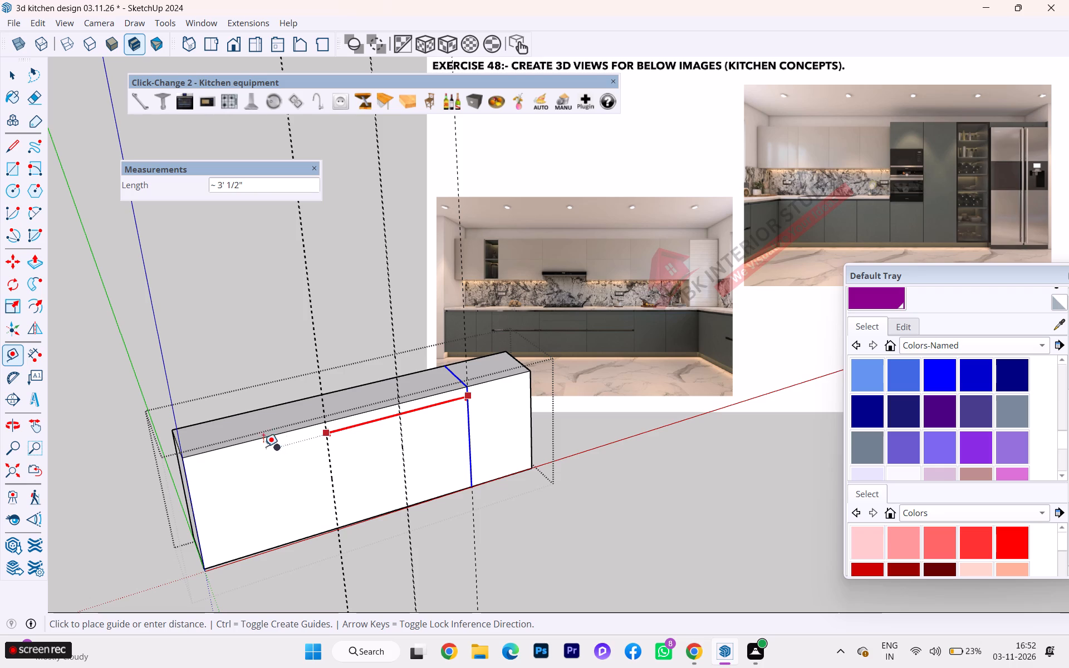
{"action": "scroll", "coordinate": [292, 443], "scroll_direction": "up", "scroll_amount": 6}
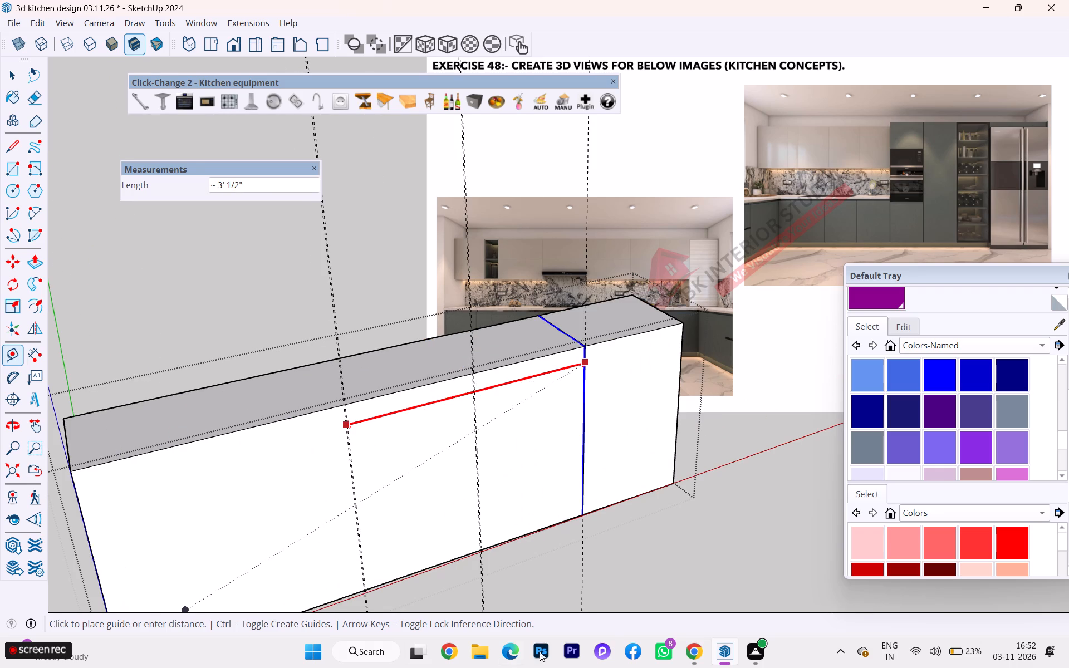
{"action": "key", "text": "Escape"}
Place a guide 6" from the latest door gap guide, toward the wall cabinet's far end.
{"action": "scroll", "coordinate": [357, 431], "scroll_direction": "up", "scroll_amount": 7}
{"action": "scroll", "coordinate": [354, 432], "scroll_direction": "down", "scroll_amount": 1}
{"action": "scroll", "coordinate": [352, 433], "scroll_direction": "up", "scroll_amount": 2}
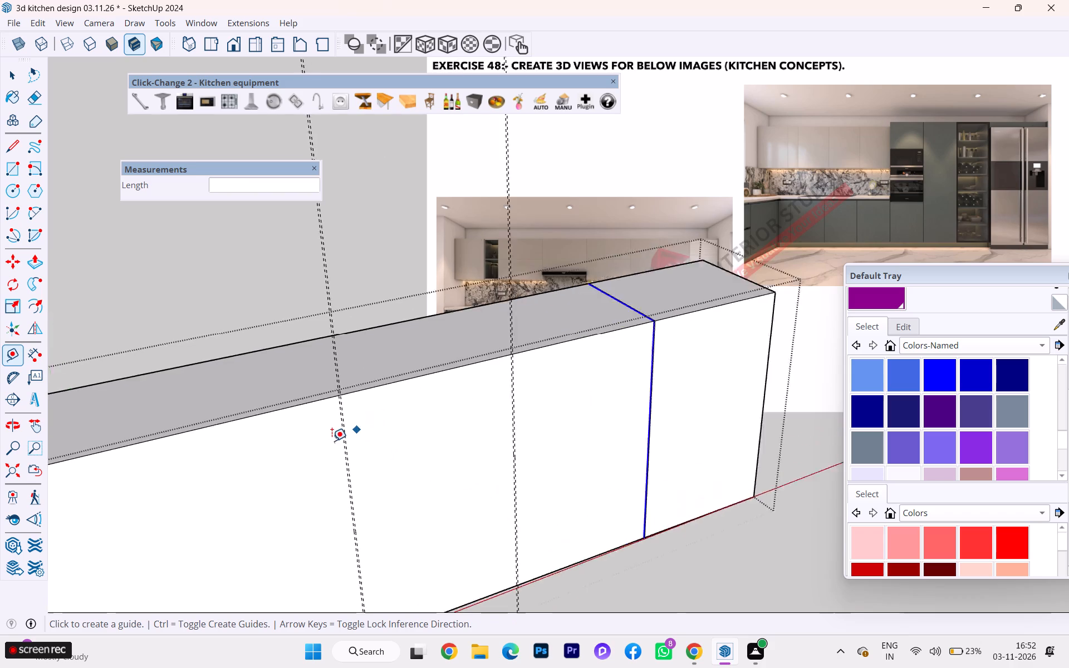
{"action": "scroll", "coordinate": [330, 430], "scroll_direction": "up", "scroll_amount": 4}
{"action": "scroll", "coordinate": [336, 426], "scroll_direction": "down", "scroll_amount": 3}
{"action": "scroll", "coordinate": [336, 426], "scroll_direction": "up", "scroll_amount": 10}
{"action": "scroll", "coordinate": [342, 424], "scroll_direction": "down", "scroll_amount": 4}
{"action": "scroll", "coordinate": [342, 424], "scroll_direction": "up", "scroll_amount": 7}
{"action": "scroll", "coordinate": [342, 424], "scroll_direction": "down", "scroll_amount": 1}
{"action": "scroll", "coordinate": [346, 419], "scroll_direction": "up", "scroll_amount": 2}
{"action": "left_click", "coordinate": [349, 407]}
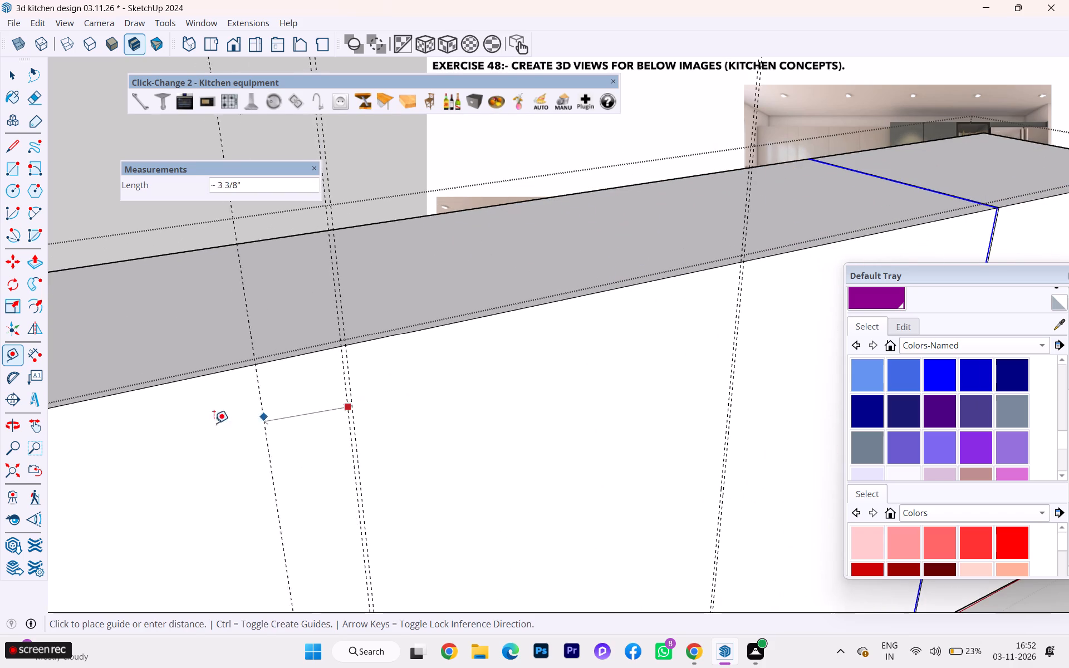
{"action": "scroll", "coordinate": [210, 425], "scroll_direction": "down", "scroll_amount": 1}
{"action": "scroll", "coordinate": [210, 426], "scroll_direction": "up", "scroll_amount": 2}
{"action": "scroll", "coordinate": [210, 428], "scroll_direction": "down", "scroll_amount": 4}
{"action": "scroll", "coordinate": [210, 432], "scroll_direction": "up", "scroll_amount": 4}
{"action": "scroll", "coordinate": [255, 439], "scroll_direction": "down", "scroll_amount": 4}
{"action": "scroll", "coordinate": [259, 440], "scroll_direction": "up", "scroll_amount": 3}
{"action": "scroll", "coordinate": [260, 440], "scroll_direction": "down", "scroll_amount": 1}
{"action": "scroll", "coordinate": [337, 440], "scroll_direction": "down", "scroll_amount": 1}
{"action": "scroll", "coordinate": [338, 440], "scroll_direction": "up", "scroll_amount": 1}
{"action": "scroll", "coordinate": [338, 440], "scroll_direction": "down", "scroll_amount": 4}
{"action": "scroll", "coordinate": [338, 440], "scroll_direction": "up", "scroll_amount": 2}
{"action": "scroll", "coordinate": [339, 440], "scroll_direction": "down", "scroll_amount": 7}
{"action": "scroll", "coordinate": [254, 467], "scroll_direction": "down", "scroll_amount": 2}
{"action": "scroll", "coordinate": [254, 467], "scroll_direction": "up", "scroll_amount": 2}
{"action": "scroll", "coordinate": [254, 467], "scroll_direction": "down", "scroll_amount": 2}
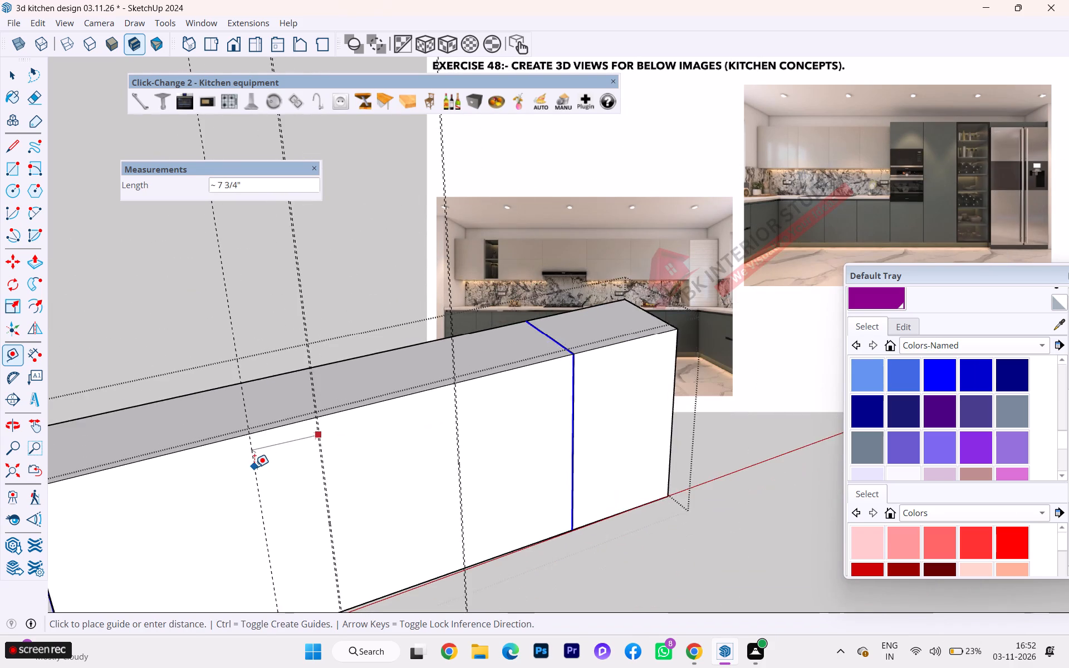
{"action": "scroll", "coordinate": [254, 467], "scroll_direction": "down", "scroll_amount": 4}
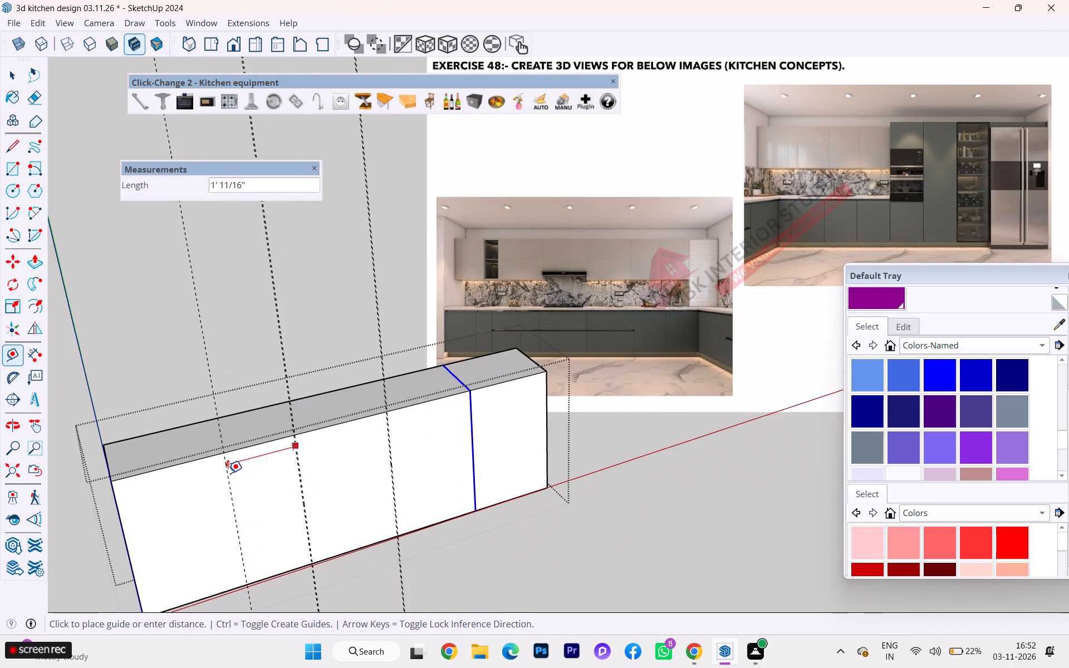
{"action": "key", "text": "6"}
{"action": "key", "text": "Return"}
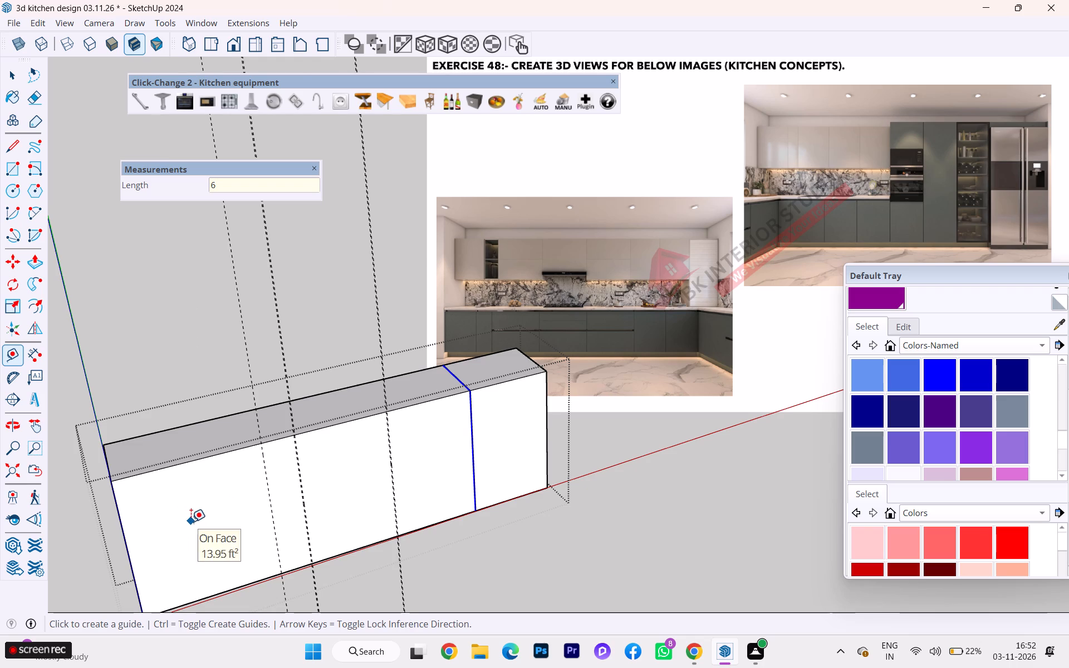
Place a guide 4 mm beyond the 6" guide, toward the wall cabinet's far end, for the gap.
{"action": "scroll", "coordinate": [189, 524], "scroll_direction": "down", "scroll_amount": 4}
{"action": "scroll", "coordinate": [188, 527], "scroll_direction": "up", "scroll_amount": 1}
{"action": "scroll", "coordinate": [187, 527], "scroll_direction": "down", "scroll_amount": 1}
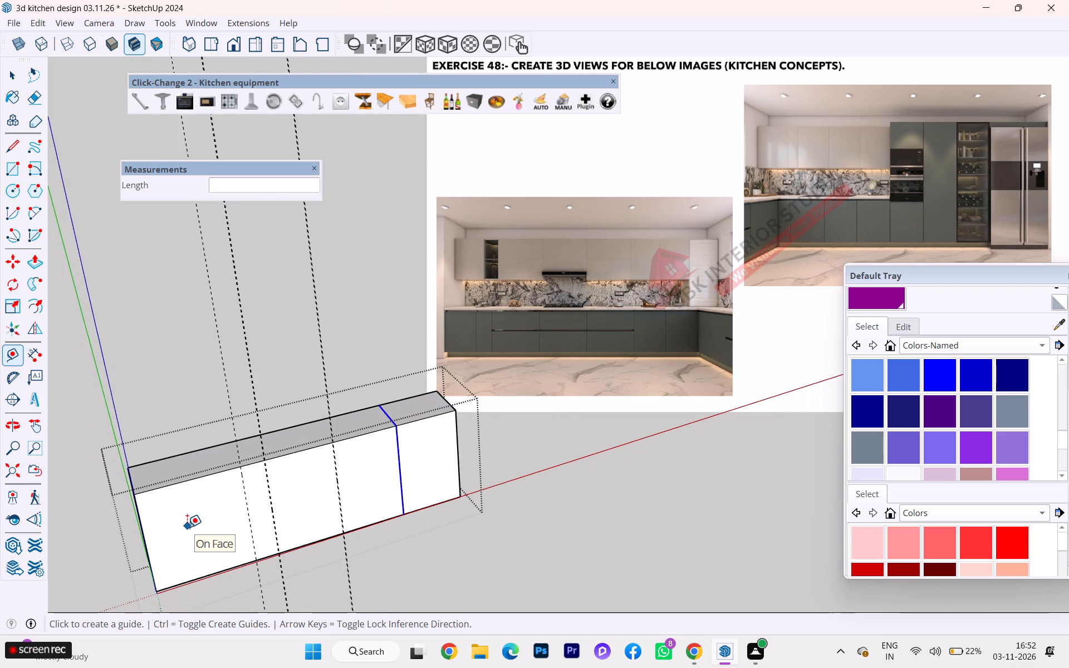
{"action": "scroll", "coordinate": [198, 508], "scroll_direction": "up", "scroll_amount": 1}
{"action": "scroll", "coordinate": [200, 507], "scroll_direction": "down", "scroll_amount": 1}
{"action": "scroll", "coordinate": [205, 504], "scroll_direction": "up", "scroll_amount": 4}
{"action": "scroll", "coordinate": [248, 479], "scroll_direction": "up", "scroll_amount": 3}
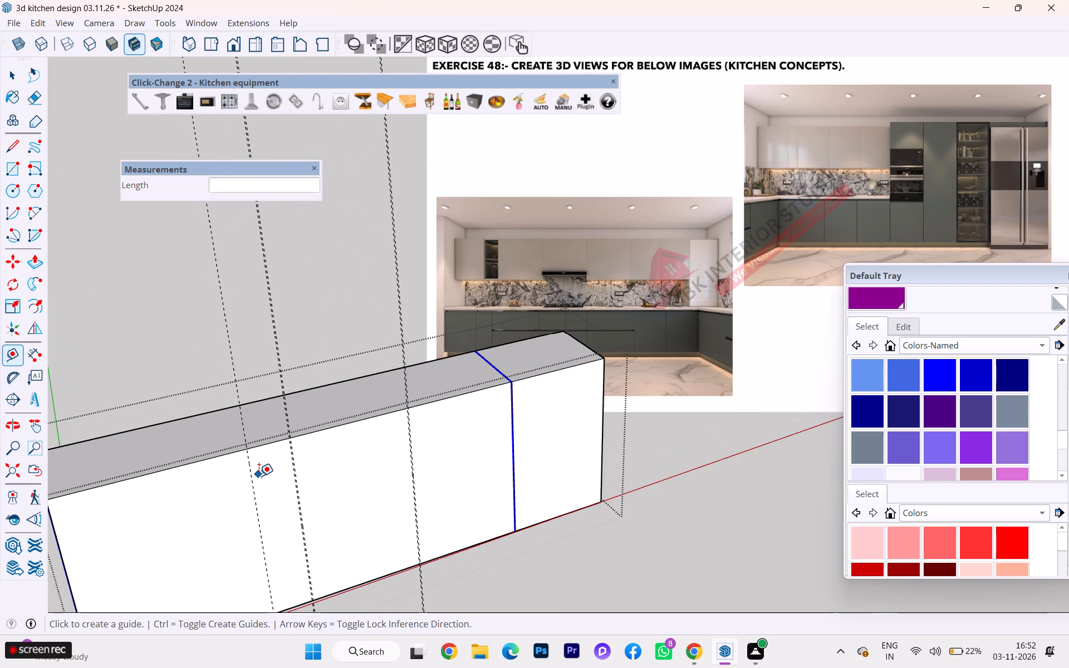
{"action": "left_click", "coordinate": [250, 475]}
{"action": "key", "text": "4"}
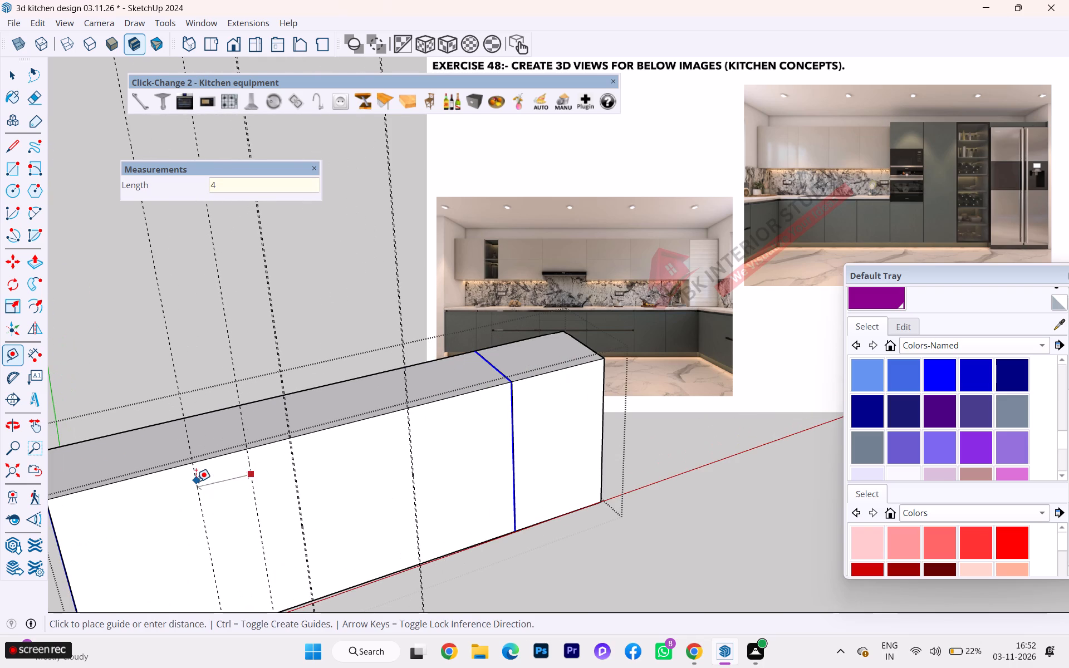
{"action": "type", "text": "mm"}
{"action": "key", "text": "Return"}
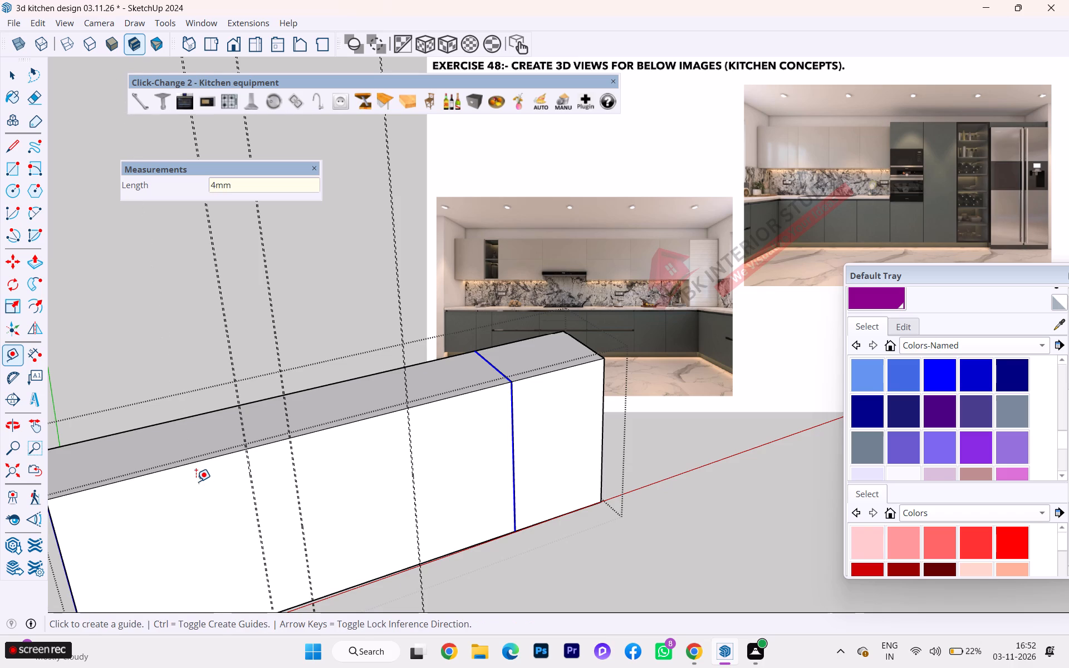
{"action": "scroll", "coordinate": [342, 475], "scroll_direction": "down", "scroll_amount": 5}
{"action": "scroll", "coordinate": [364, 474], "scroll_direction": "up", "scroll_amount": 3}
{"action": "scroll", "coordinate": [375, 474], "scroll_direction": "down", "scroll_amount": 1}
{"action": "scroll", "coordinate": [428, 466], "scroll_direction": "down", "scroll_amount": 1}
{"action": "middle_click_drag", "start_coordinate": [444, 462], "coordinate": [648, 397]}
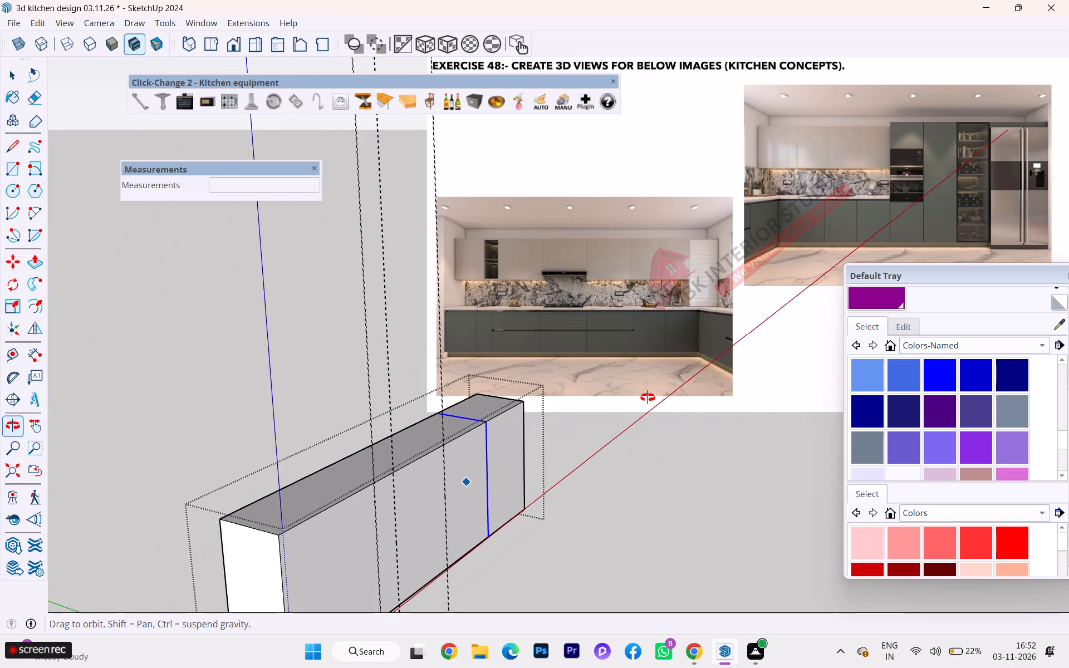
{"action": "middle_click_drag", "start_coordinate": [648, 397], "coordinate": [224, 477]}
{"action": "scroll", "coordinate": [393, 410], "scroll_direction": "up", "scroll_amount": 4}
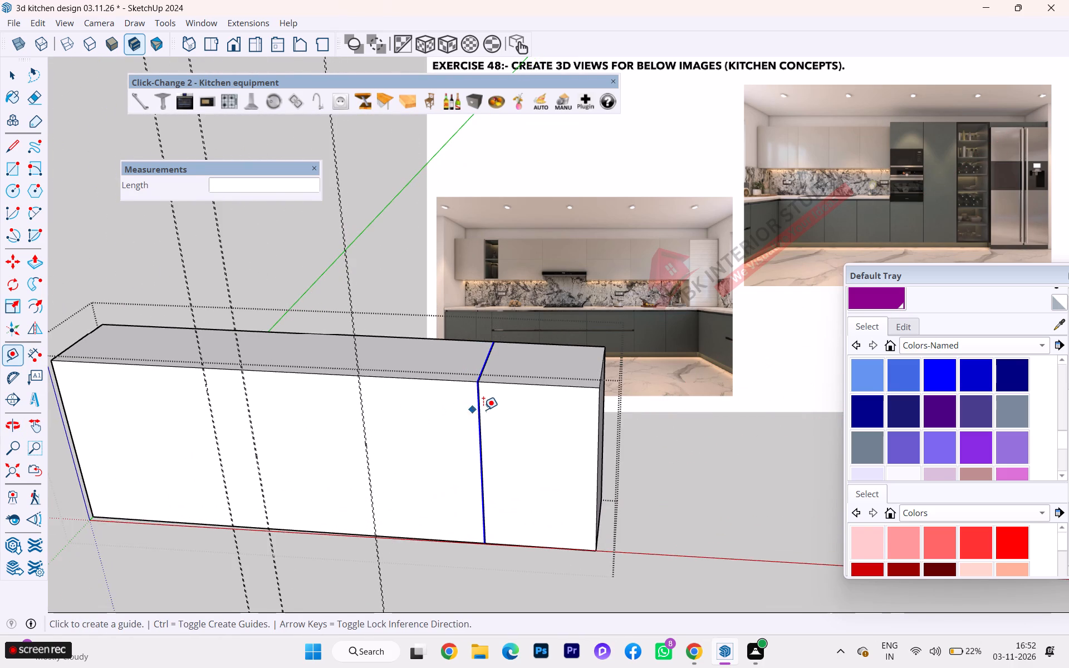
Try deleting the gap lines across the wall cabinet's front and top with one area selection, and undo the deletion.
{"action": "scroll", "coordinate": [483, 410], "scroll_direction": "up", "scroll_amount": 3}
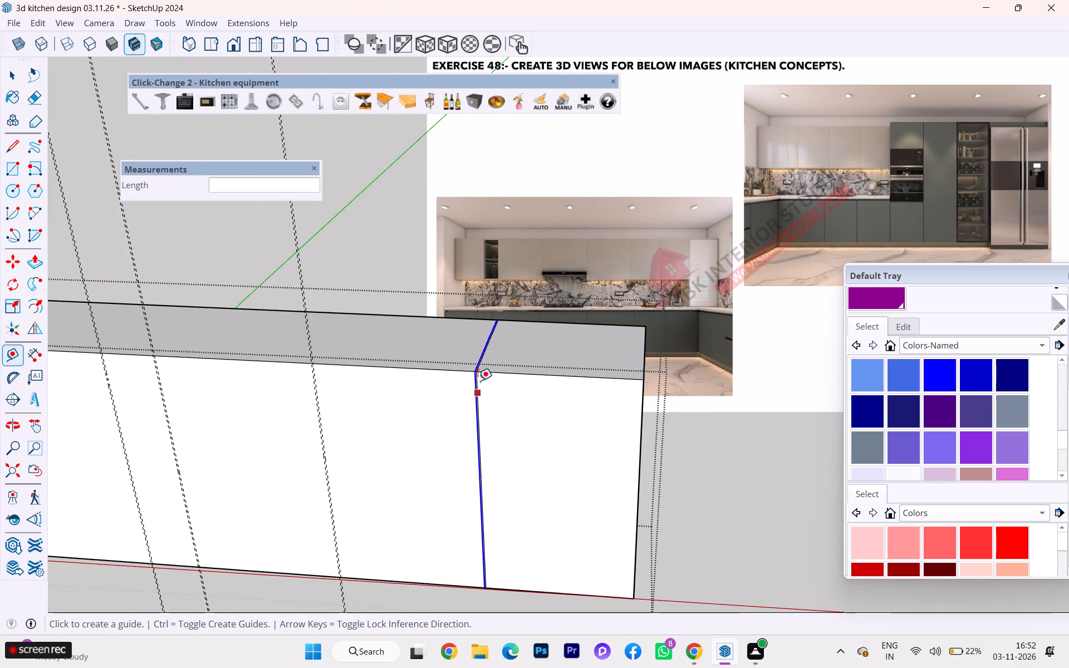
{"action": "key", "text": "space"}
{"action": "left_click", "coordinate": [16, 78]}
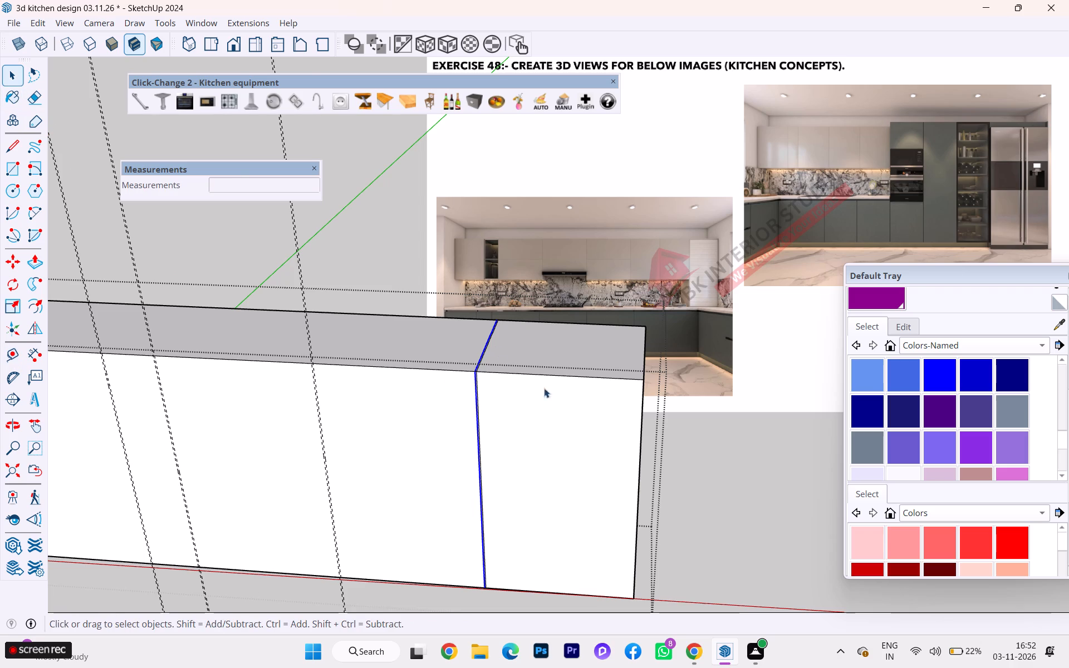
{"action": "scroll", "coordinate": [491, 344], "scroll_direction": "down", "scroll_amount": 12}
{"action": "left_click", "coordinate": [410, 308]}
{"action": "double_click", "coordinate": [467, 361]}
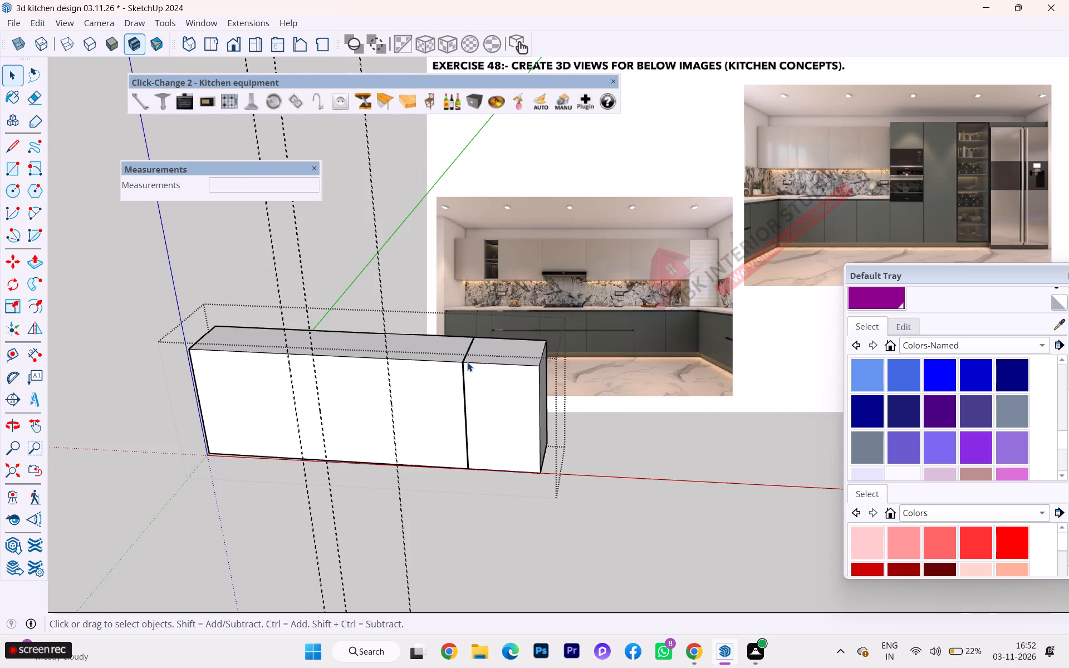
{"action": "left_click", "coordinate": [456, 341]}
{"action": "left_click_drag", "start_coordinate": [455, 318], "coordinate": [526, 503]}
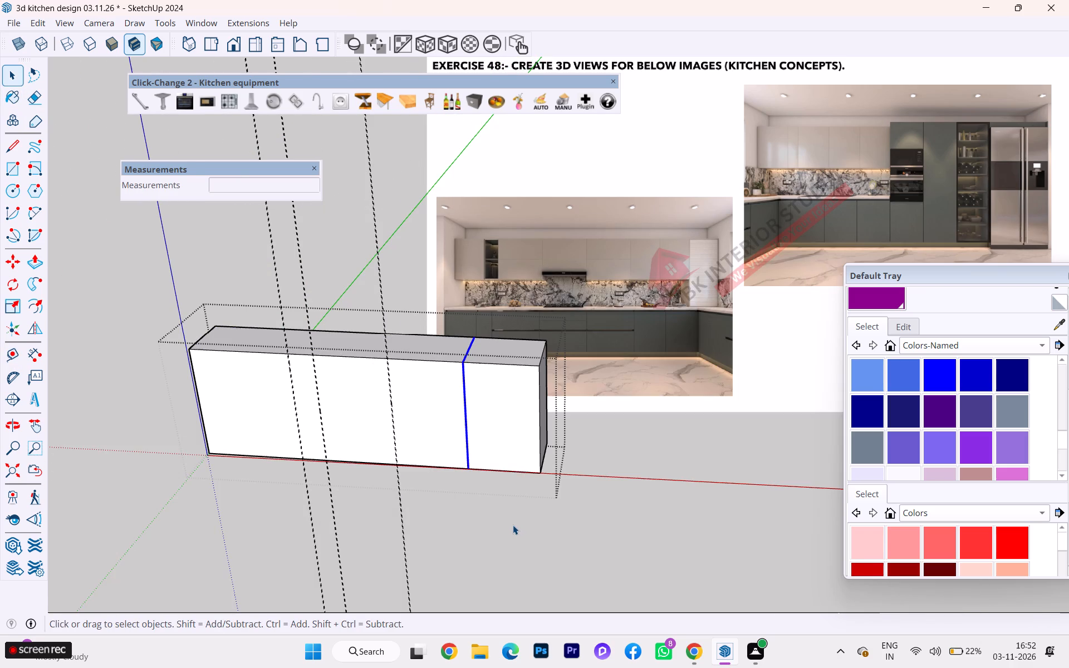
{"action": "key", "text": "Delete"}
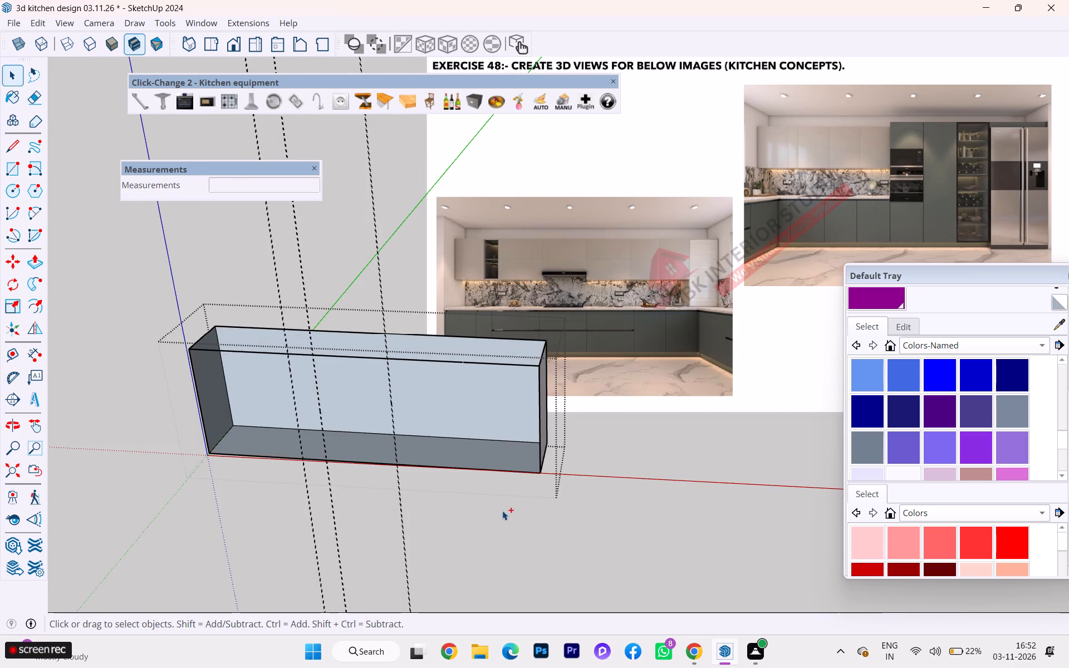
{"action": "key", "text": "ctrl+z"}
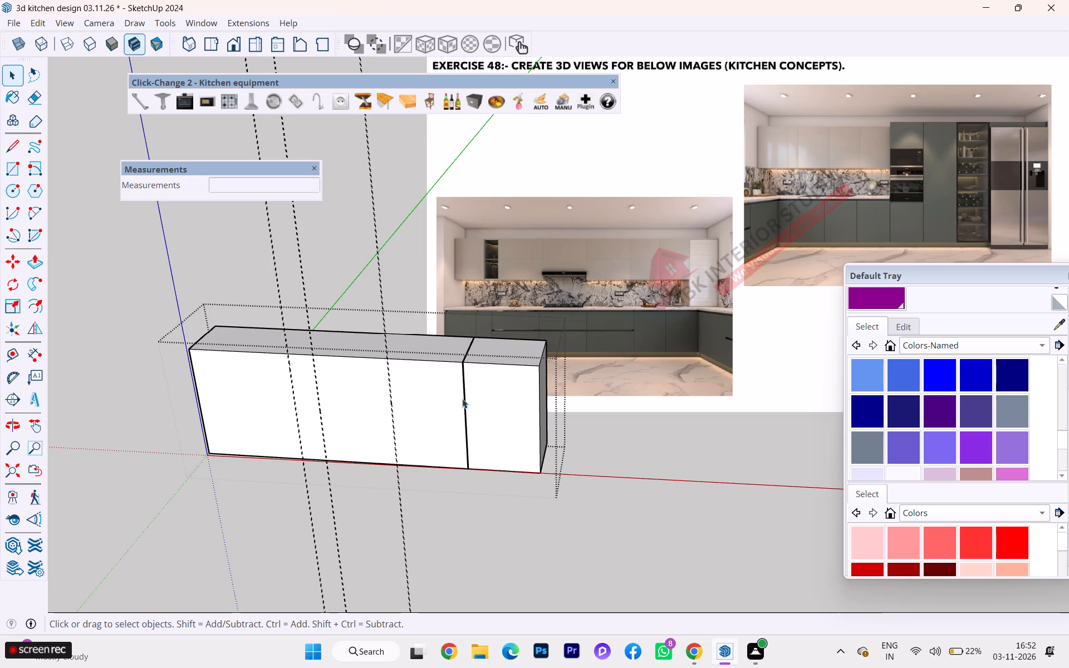
Delete the two closely spaced vertical gap lines from the wall cabinet's front face.
{"action": "scroll", "coordinate": [462, 399], "scroll_direction": "up", "scroll_amount": 1}
{"action": "scroll", "coordinate": [462, 399], "scroll_direction": "down", "scroll_amount": 3}
{"action": "scroll", "coordinate": [462, 399], "scroll_direction": "up", "scroll_amount": 1}
{"action": "scroll", "coordinate": [460, 399], "scroll_direction": "down", "scroll_amount": 1}
{"action": "scroll", "coordinate": [460, 399], "scroll_direction": "up", "scroll_amount": 10}
{"action": "scroll", "coordinate": [460, 399], "scroll_direction": "down", "scroll_amount": 3}
{"action": "scroll", "coordinate": [460, 399], "scroll_direction": "up", "scroll_amount": 4}
{"action": "scroll", "coordinate": [462, 399], "scroll_direction": "down", "scroll_amount": 1}
{"action": "scroll", "coordinate": [462, 399], "scroll_direction": "up", "scroll_amount": 1}
{"action": "scroll", "coordinate": [462, 399], "scroll_direction": "down", "scroll_amount": 2}
{"action": "scroll", "coordinate": [462, 399], "scroll_direction": "up", "scroll_amount": 3}
{"action": "scroll", "coordinate": [468, 394], "scroll_direction": "down", "scroll_amount": 1}
{"action": "scroll", "coordinate": [468, 394], "scroll_direction": "up", "scroll_amount": 3}
{"action": "scroll", "coordinate": [468, 394], "scroll_direction": "down", "scroll_amount": 1}
{"action": "scroll", "coordinate": [468, 394], "scroll_direction": "up", "scroll_amount": 2}
{"action": "scroll", "coordinate": [468, 394], "scroll_direction": "down", "scroll_amount": 2}
{"action": "scroll", "coordinate": [468, 394], "scroll_direction": "up", "scroll_amount": 5}
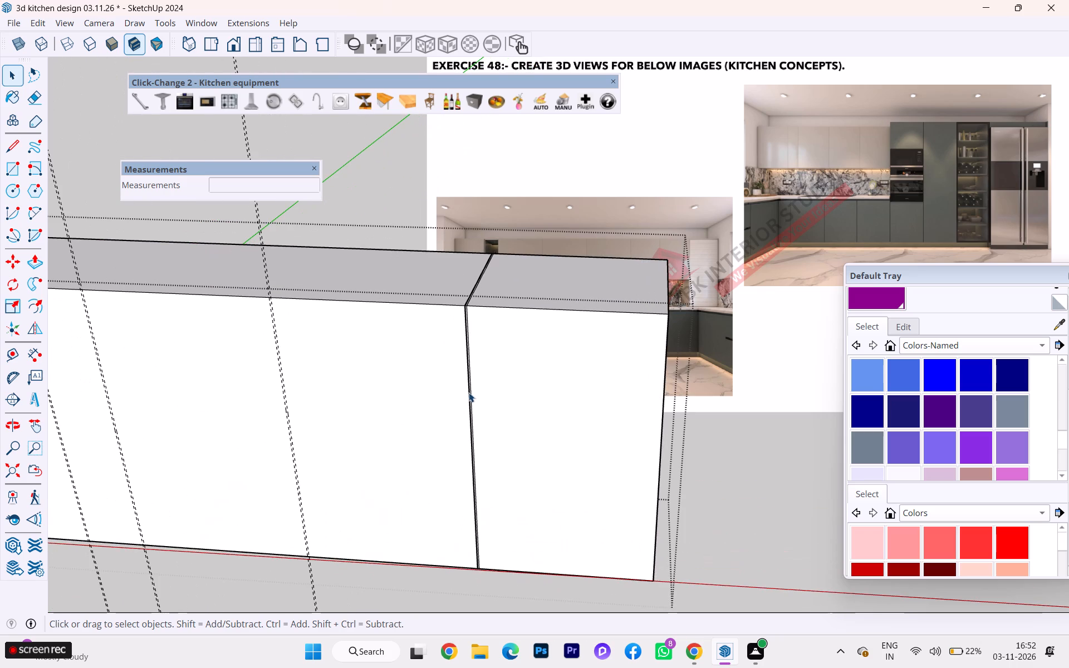
{"action": "left_click", "coordinate": [469, 392]}
{"action": "key", "text": "Delete"}
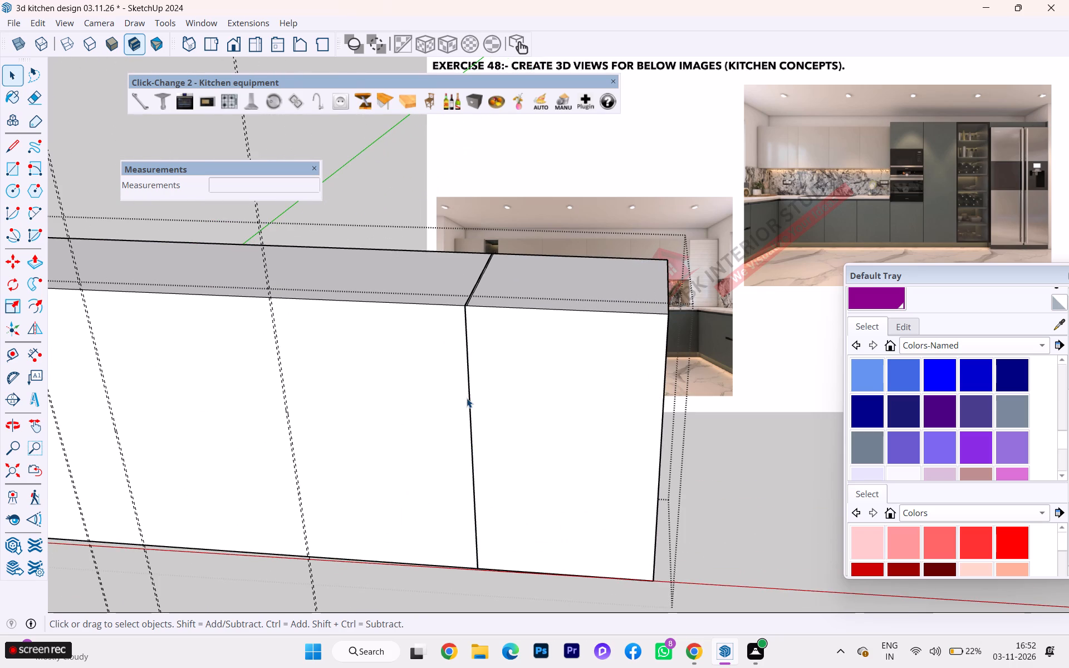
{"action": "left_click", "coordinate": [469, 393]}
{"action": "key", "text": "Delete"}
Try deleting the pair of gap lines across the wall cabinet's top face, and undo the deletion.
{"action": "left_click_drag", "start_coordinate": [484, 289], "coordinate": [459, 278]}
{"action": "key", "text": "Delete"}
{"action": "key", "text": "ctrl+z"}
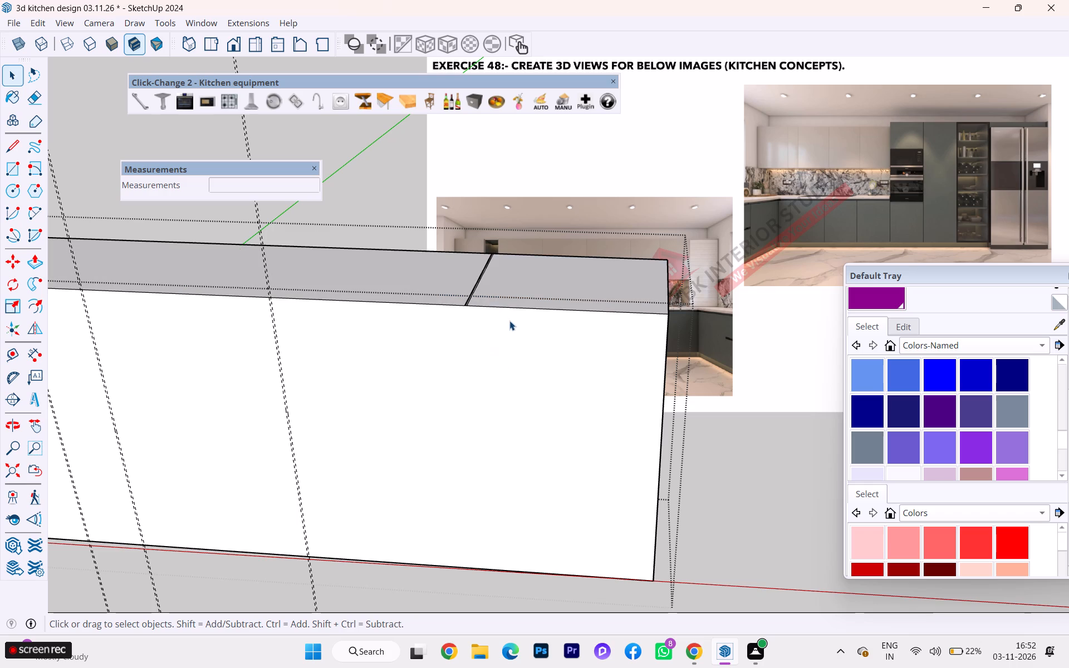
Erase the pair of gap lines across the wall cabinet's top face with the Eraser.
{"action": "left_click", "coordinate": [475, 281], "text": "shift"}
{"action": "left_click", "coordinate": [482, 283], "text": "shift"}
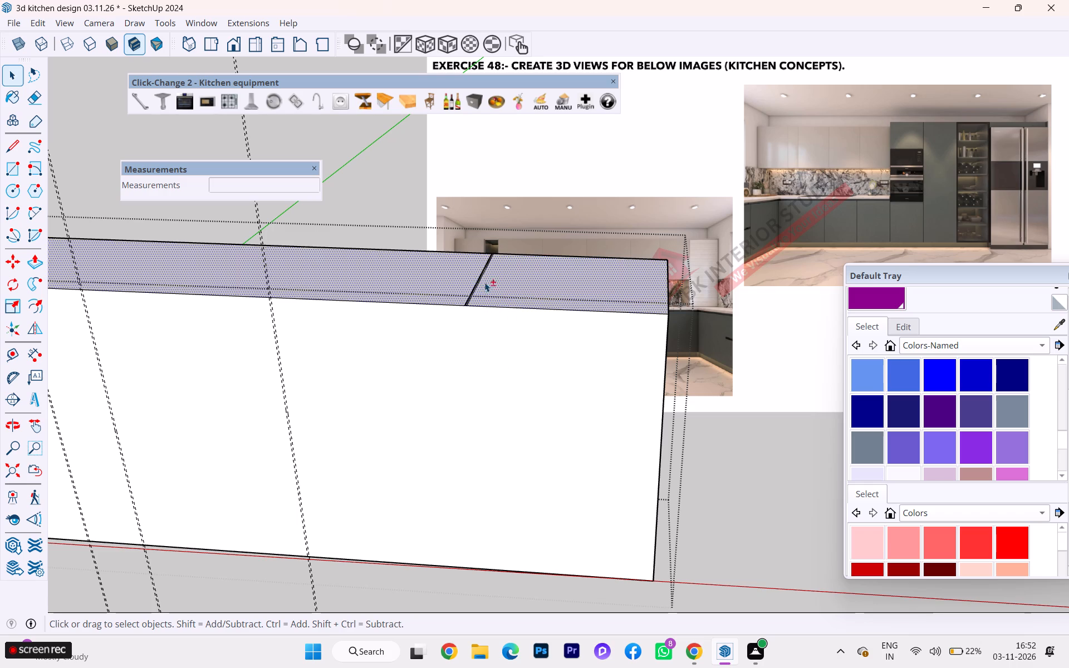
{"action": "left_click_drag", "start_coordinate": [486, 283], "coordinate": [462, 273], "text": "shift"}
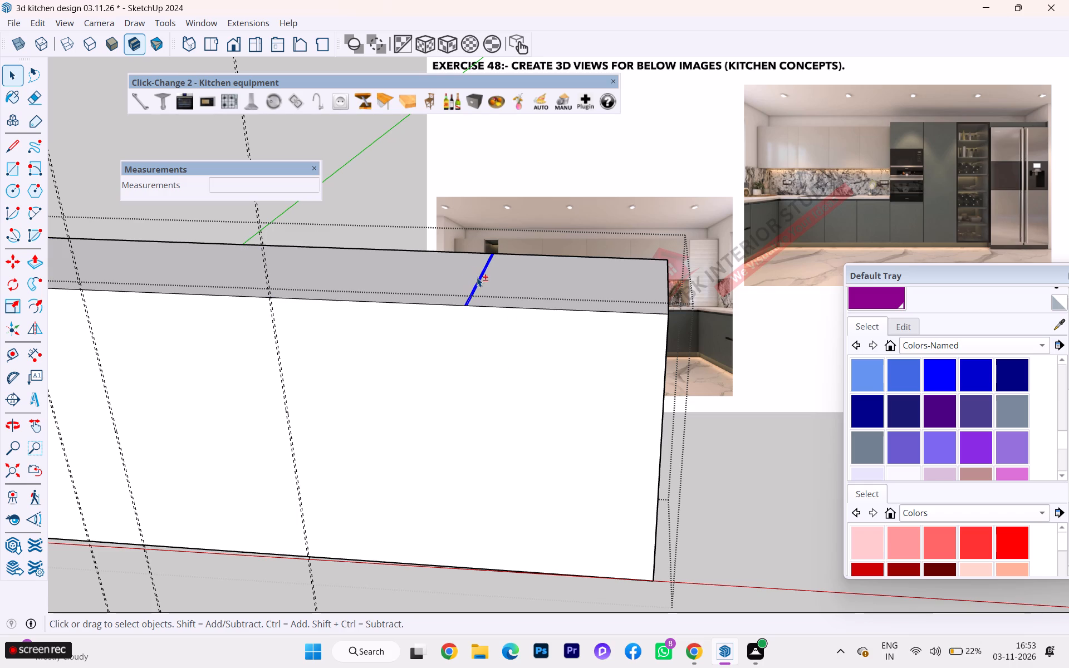
{"action": "key", "text": "shift+e"}
{"action": "key", "text": "e"}
{"action": "left_click", "coordinate": [472, 289], "text": "shift"}
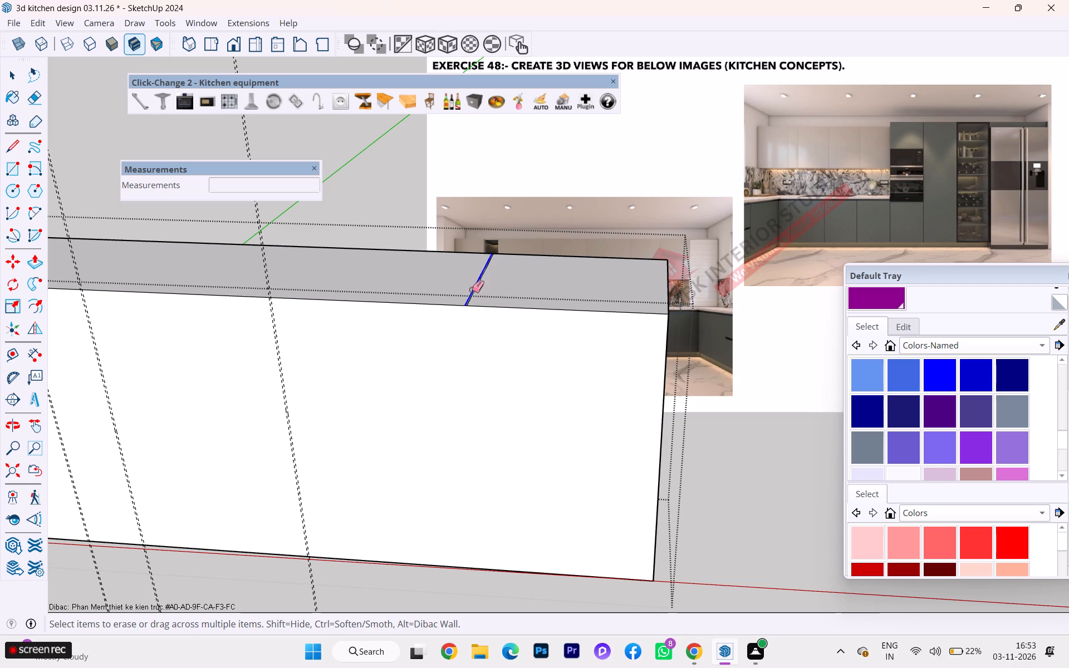
{"action": "left_click", "coordinate": [475, 289], "text": "shift"}
Erase the pair of gap lines across the wall cabinet's underside.
{"action": "scroll", "coordinate": [544, 341], "scroll_direction": "down", "scroll_amount": 2}
{"action": "middle_click_drag", "start_coordinate": [553, 373], "coordinate": [16, 569]}
{"action": "scroll", "coordinate": [428, 492], "scroll_direction": "down", "scroll_amount": 2}
{"action": "scroll", "coordinate": [440, 495], "scroll_direction": "up", "scroll_amount": 3}
{"action": "scroll", "coordinate": [443, 495], "scroll_direction": "down", "scroll_amount": 4}
{"action": "scroll", "coordinate": [445, 495], "scroll_direction": "up", "scroll_amount": 1}
{"action": "scroll", "coordinate": [455, 498], "scroll_direction": "down", "scroll_amount": 1}
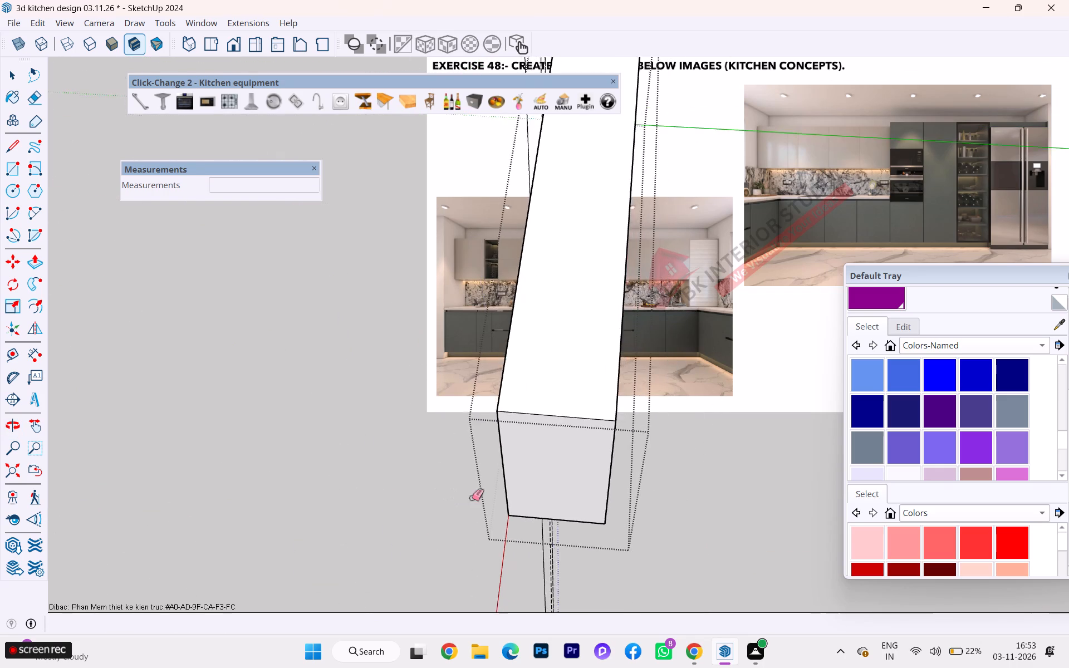
{"action": "middle_click_drag", "start_coordinate": [472, 497], "coordinate": [545, 131]}
{"action": "scroll", "coordinate": [569, 428], "scroll_direction": "down", "scroll_amount": 1}
{"action": "middle_click_drag", "start_coordinate": [570, 428], "coordinate": [541, 209]}
{"action": "scroll", "coordinate": [547, 387], "scroll_direction": "down", "scroll_amount": 1}
{"action": "scroll", "coordinate": [561, 425], "scroll_direction": "up", "scroll_amount": 1}
{"action": "scroll", "coordinate": [562, 429], "scroll_direction": "down", "scroll_amount": 5}
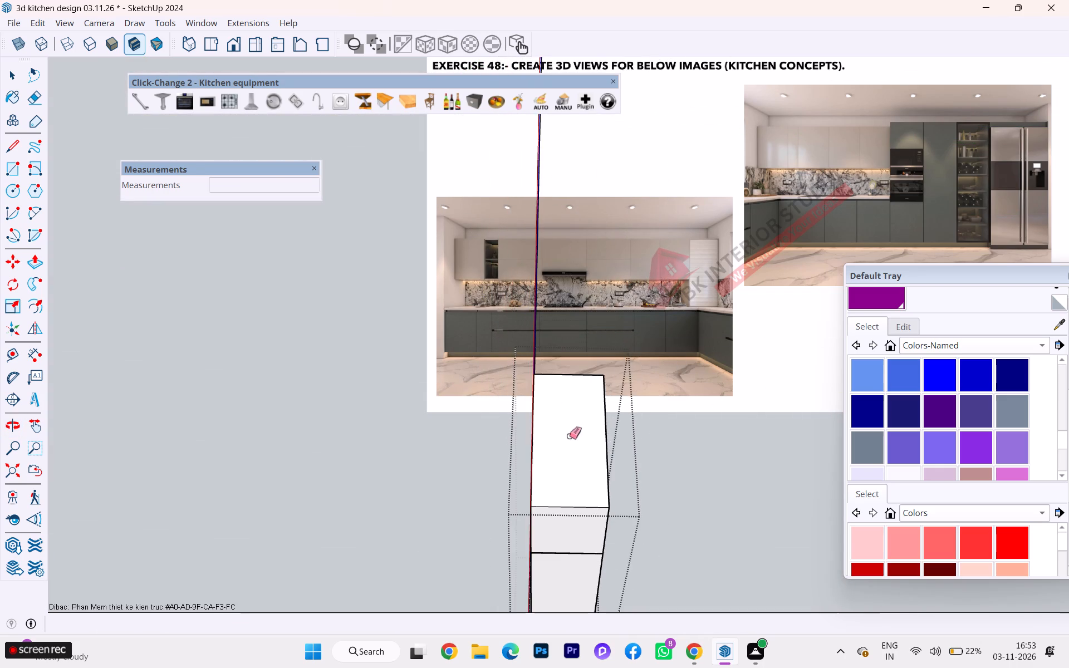
{"action": "scroll", "coordinate": [577, 597], "scroll_direction": "up", "scroll_amount": 5}
{"action": "scroll", "coordinate": [577, 597], "scroll_direction": "down", "scroll_amount": 1}
{"action": "scroll", "coordinate": [577, 597], "scroll_direction": "up", "scroll_amount": 4}
{"action": "scroll", "coordinate": [580, 589], "scroll_direction": "down", "scroll_amount": 2}
{"action": "scroll", "coordinate": [580, 589], "scroll_direction": "up", "scroll_amount": 4}
{"action": "scroll", "coordinate": [589, 497], "scroll_direction": "up", "scroll_amount": 2}
{"action": "scroll", "coordinate": [595, 498], "scroll_direction": "down", "scroll_amount": 1}
{"action": "scroll", "coordinate": [595, 498], "scroll_direction": "up", "scroll_amount": 2}
{"action": "scroll", "coordinate": [595, 498], "scroll_direction": "down", "scroll_amount": 1}
{"action": "scroll", "coordinate": [595, 499], "scroll_direction": "up", "scroll_amount": 3}
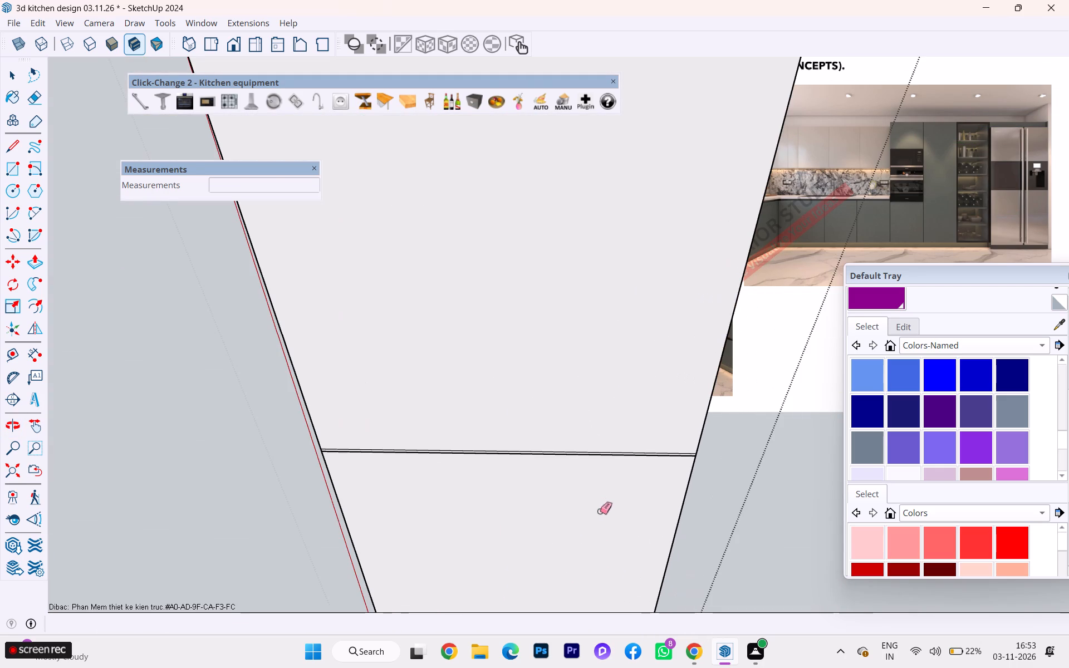
{"action": "left_click_drag", "start_coordinate": [572, 468], "coordinate": [560, 439], "text": "shift"}
Erase the vertical gap lines on the wall cabinet's back face.
{"action": "scroll", "coordinate": [468, 478], "scroll_direction": "down", "scroll_amount": 5, "text": "shift"}
{"action": "middle_click_drag", "start_coordinate": [463, 483], "coordinate": [670, 484], "text": "shift"}
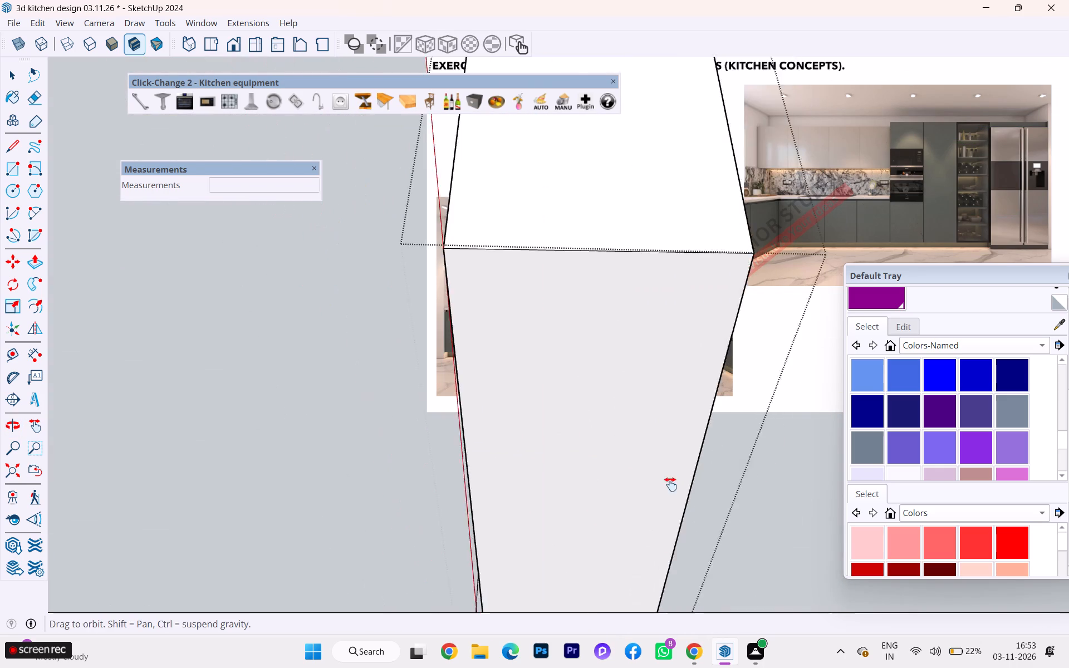
{"action": "middle_click_drag", "start_coordinate": [670, 484], "coordinate": [705, 497], "text": "shift"}
{"action": "scroll", "coordinate": [431, 517], "scroll_direction": "down", "scroll_amount": 1}
{"action": "scroll", "coordinate": [430, 517], "scroll_direction": "up", "scroll_amount": 1}
{"action": "scroll", "coordinate": [429, 517], "scroll_direction": "down", "scroll_amount": 6}
{"action": "scroll", "coordinate": [640, 506], "scroll_direction": "up", "scroll_amount": 2}
{"action": "scroll", "coordinate": [642, 506], "scroll_direction": "down", "scroll_amount": 1}
{"action": "middle_click_drag", "start_coordinate": [615, 510], "coordinate": [322, 587]}
{"action": "scroll", "coordinate": [324, 586], "scroll_direction": "down", "scroll_amount": 1}
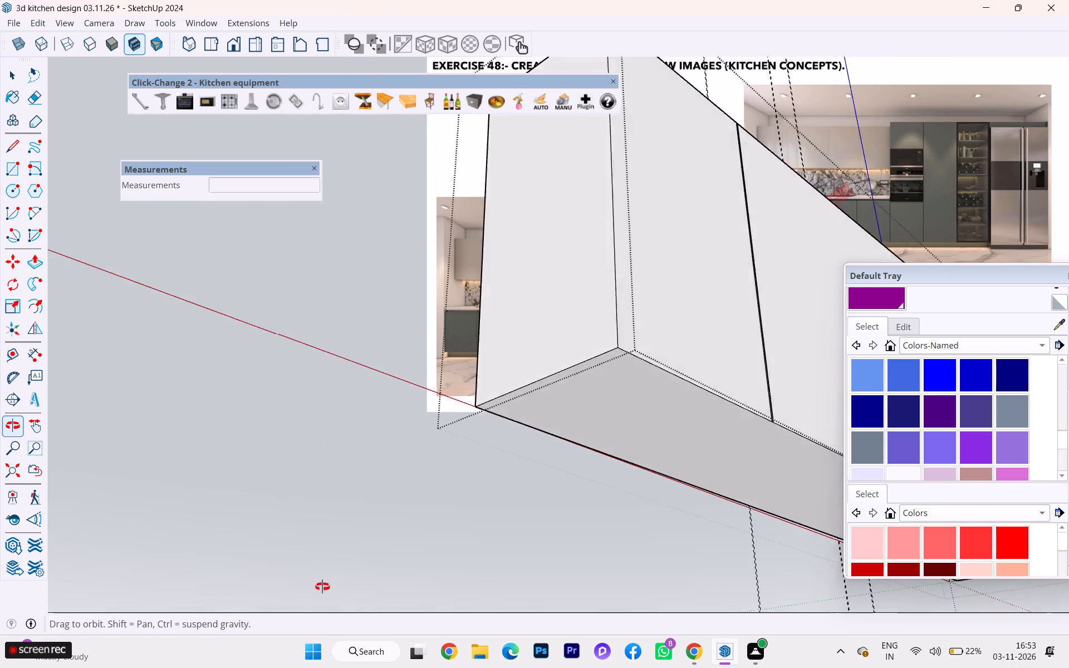
{"action": "middle_click_drag", "start_coordinate": [322, 587], "coordinate": [320, 593]}
{"action": "left_click_drag", "start_coordinate": [754, 397], "coordinate": [722, 410], "text": "shift"}
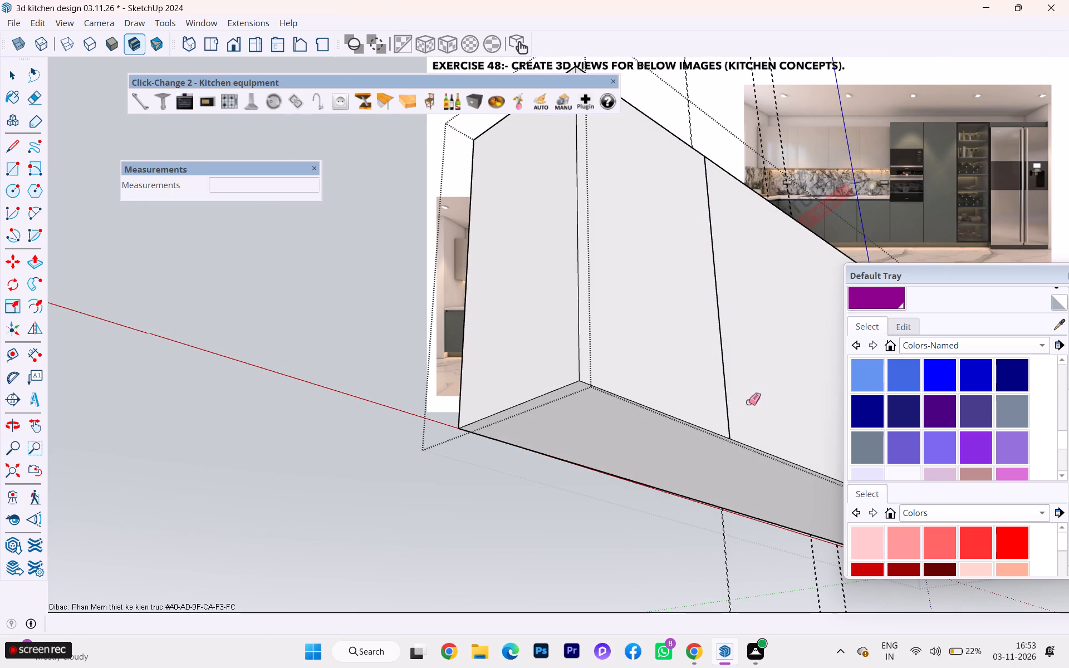
{"action": "left_click_drag", "start_coordinate": [735, 405], "coordinate": [720, 407], "text": "shift"}
{"action": "left_click", "coordinate": [726, 409], "text": "shift"}
{"action": "double_click", "coordinate": [726, 409], "text": "shift"}
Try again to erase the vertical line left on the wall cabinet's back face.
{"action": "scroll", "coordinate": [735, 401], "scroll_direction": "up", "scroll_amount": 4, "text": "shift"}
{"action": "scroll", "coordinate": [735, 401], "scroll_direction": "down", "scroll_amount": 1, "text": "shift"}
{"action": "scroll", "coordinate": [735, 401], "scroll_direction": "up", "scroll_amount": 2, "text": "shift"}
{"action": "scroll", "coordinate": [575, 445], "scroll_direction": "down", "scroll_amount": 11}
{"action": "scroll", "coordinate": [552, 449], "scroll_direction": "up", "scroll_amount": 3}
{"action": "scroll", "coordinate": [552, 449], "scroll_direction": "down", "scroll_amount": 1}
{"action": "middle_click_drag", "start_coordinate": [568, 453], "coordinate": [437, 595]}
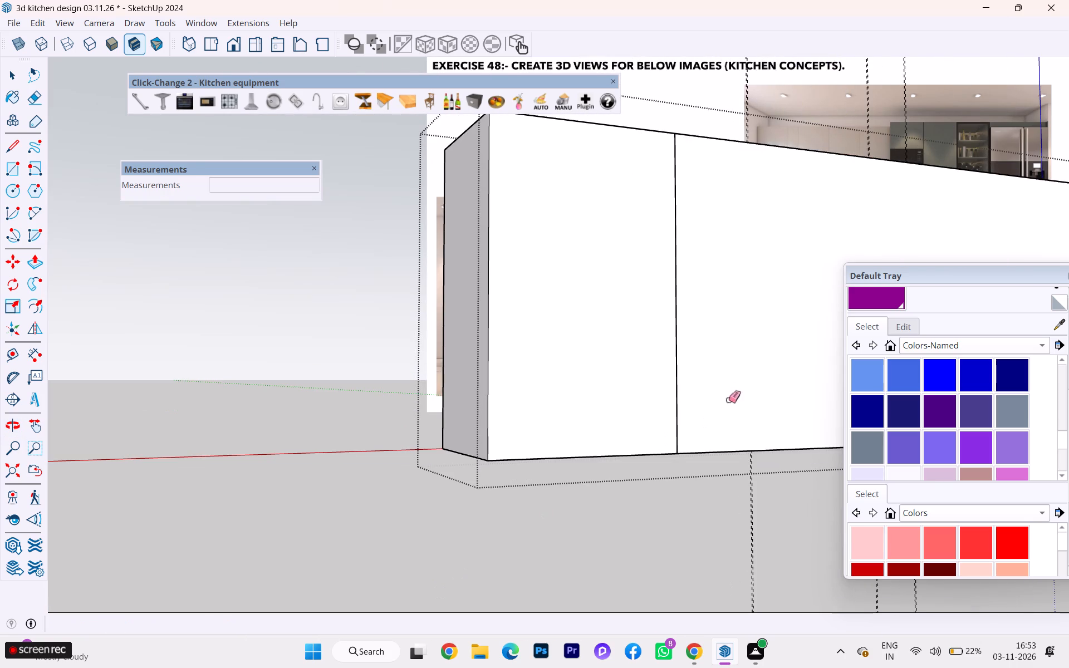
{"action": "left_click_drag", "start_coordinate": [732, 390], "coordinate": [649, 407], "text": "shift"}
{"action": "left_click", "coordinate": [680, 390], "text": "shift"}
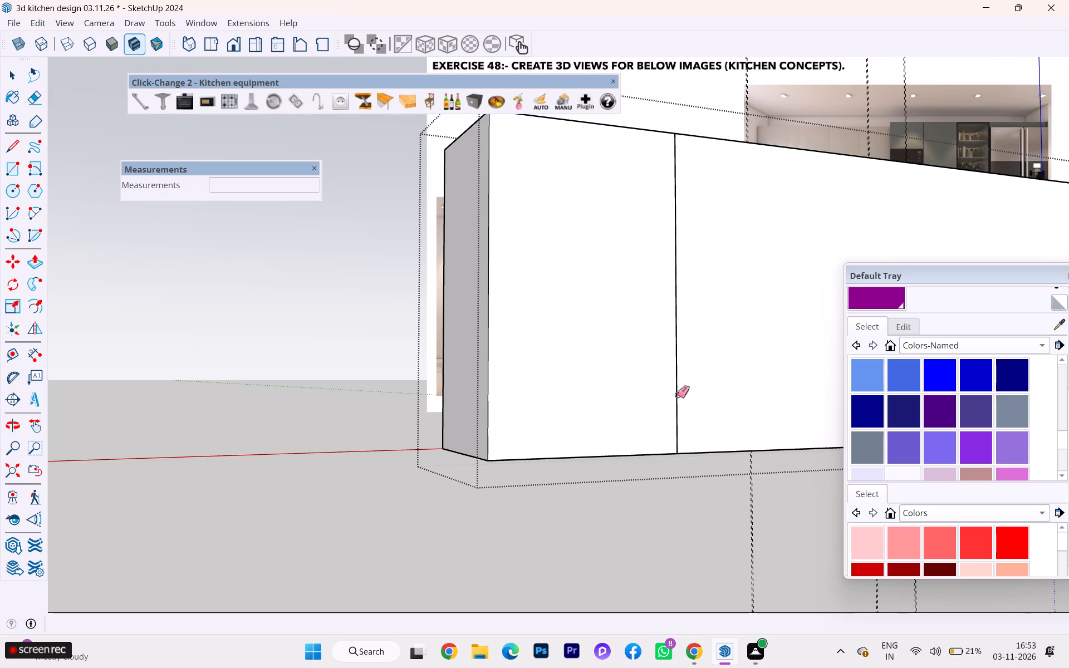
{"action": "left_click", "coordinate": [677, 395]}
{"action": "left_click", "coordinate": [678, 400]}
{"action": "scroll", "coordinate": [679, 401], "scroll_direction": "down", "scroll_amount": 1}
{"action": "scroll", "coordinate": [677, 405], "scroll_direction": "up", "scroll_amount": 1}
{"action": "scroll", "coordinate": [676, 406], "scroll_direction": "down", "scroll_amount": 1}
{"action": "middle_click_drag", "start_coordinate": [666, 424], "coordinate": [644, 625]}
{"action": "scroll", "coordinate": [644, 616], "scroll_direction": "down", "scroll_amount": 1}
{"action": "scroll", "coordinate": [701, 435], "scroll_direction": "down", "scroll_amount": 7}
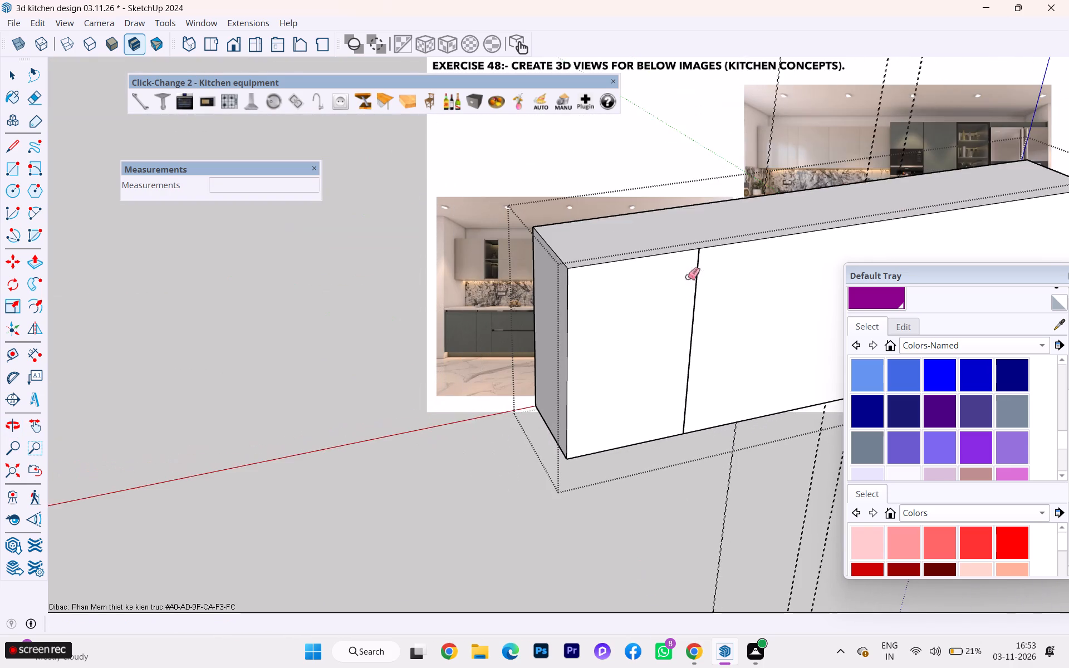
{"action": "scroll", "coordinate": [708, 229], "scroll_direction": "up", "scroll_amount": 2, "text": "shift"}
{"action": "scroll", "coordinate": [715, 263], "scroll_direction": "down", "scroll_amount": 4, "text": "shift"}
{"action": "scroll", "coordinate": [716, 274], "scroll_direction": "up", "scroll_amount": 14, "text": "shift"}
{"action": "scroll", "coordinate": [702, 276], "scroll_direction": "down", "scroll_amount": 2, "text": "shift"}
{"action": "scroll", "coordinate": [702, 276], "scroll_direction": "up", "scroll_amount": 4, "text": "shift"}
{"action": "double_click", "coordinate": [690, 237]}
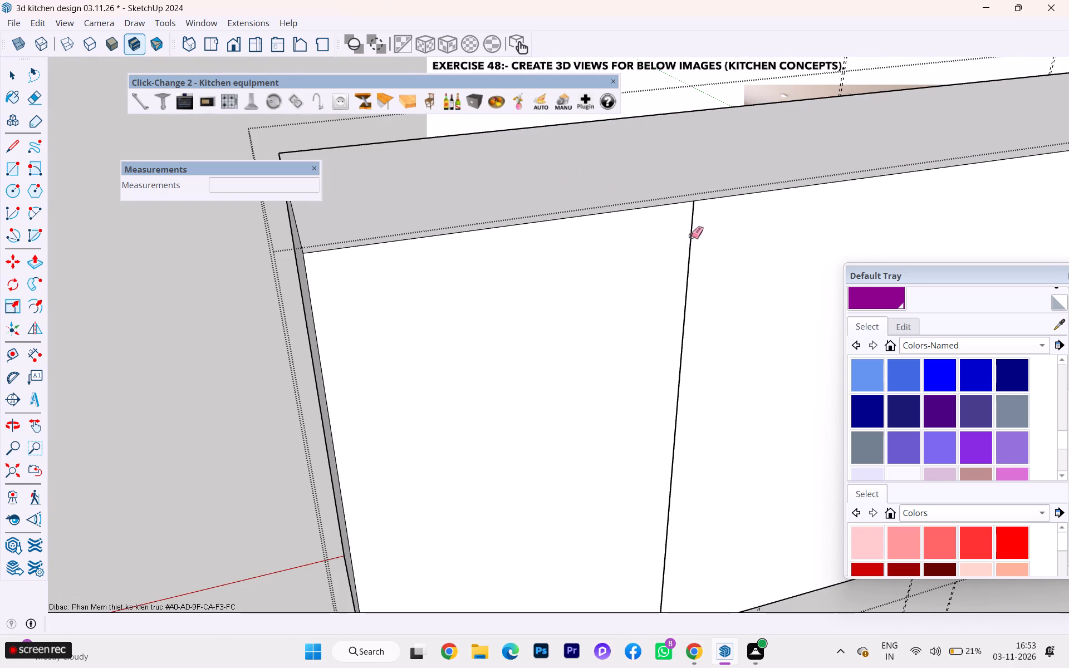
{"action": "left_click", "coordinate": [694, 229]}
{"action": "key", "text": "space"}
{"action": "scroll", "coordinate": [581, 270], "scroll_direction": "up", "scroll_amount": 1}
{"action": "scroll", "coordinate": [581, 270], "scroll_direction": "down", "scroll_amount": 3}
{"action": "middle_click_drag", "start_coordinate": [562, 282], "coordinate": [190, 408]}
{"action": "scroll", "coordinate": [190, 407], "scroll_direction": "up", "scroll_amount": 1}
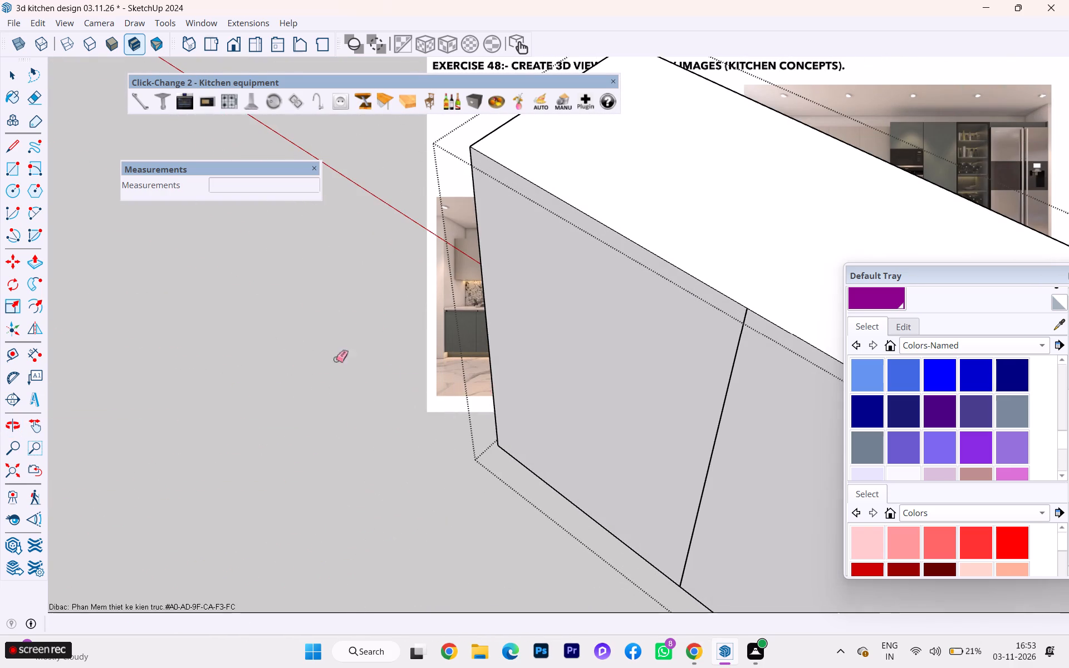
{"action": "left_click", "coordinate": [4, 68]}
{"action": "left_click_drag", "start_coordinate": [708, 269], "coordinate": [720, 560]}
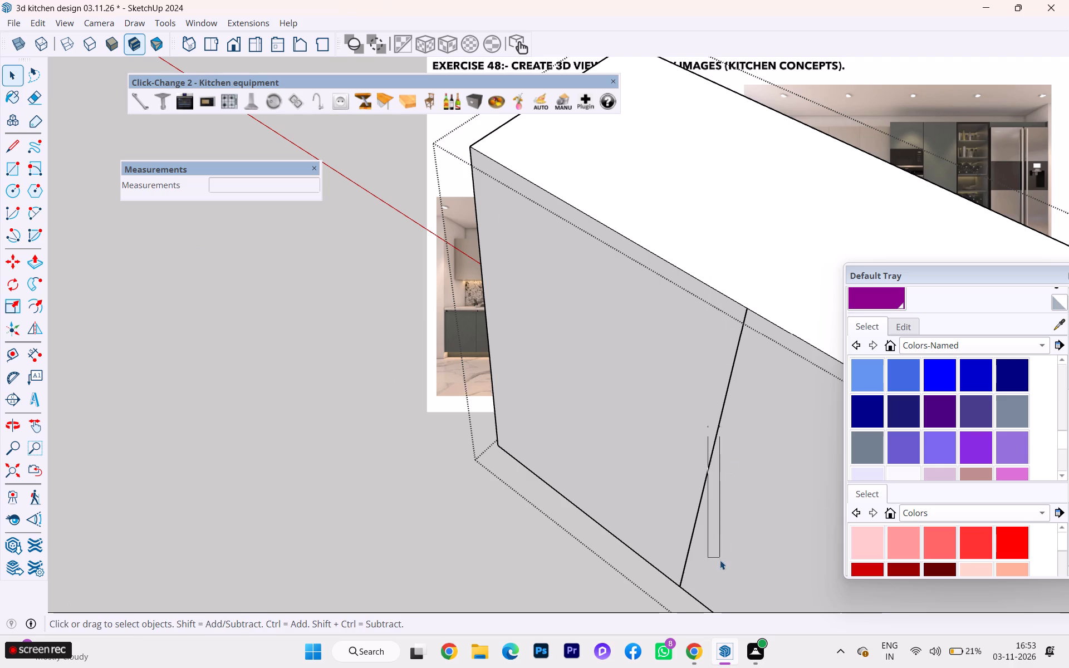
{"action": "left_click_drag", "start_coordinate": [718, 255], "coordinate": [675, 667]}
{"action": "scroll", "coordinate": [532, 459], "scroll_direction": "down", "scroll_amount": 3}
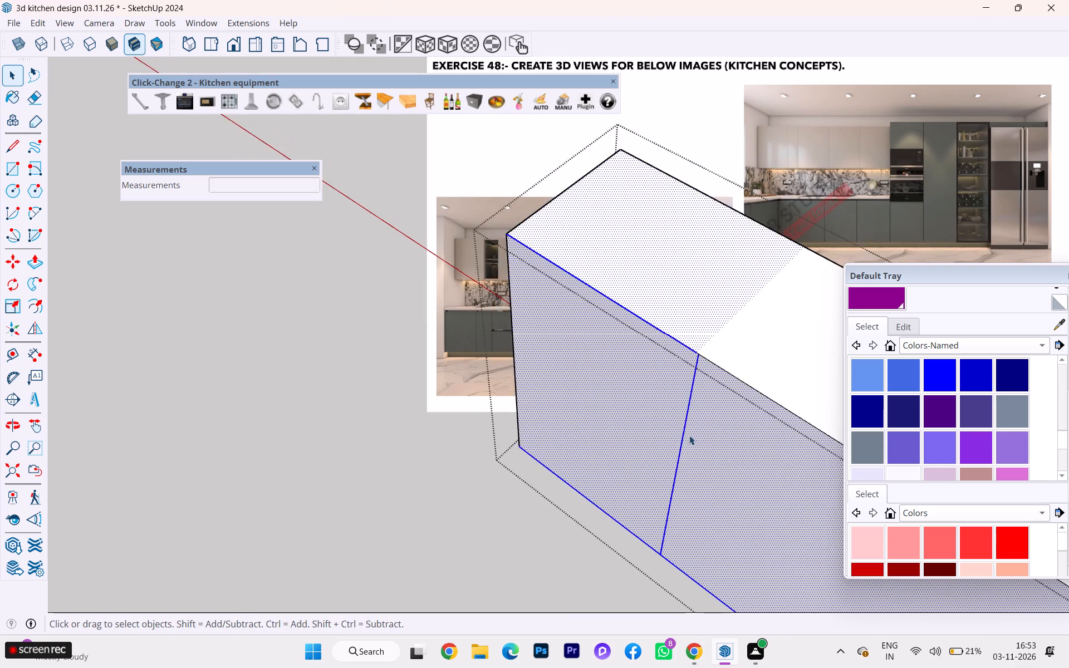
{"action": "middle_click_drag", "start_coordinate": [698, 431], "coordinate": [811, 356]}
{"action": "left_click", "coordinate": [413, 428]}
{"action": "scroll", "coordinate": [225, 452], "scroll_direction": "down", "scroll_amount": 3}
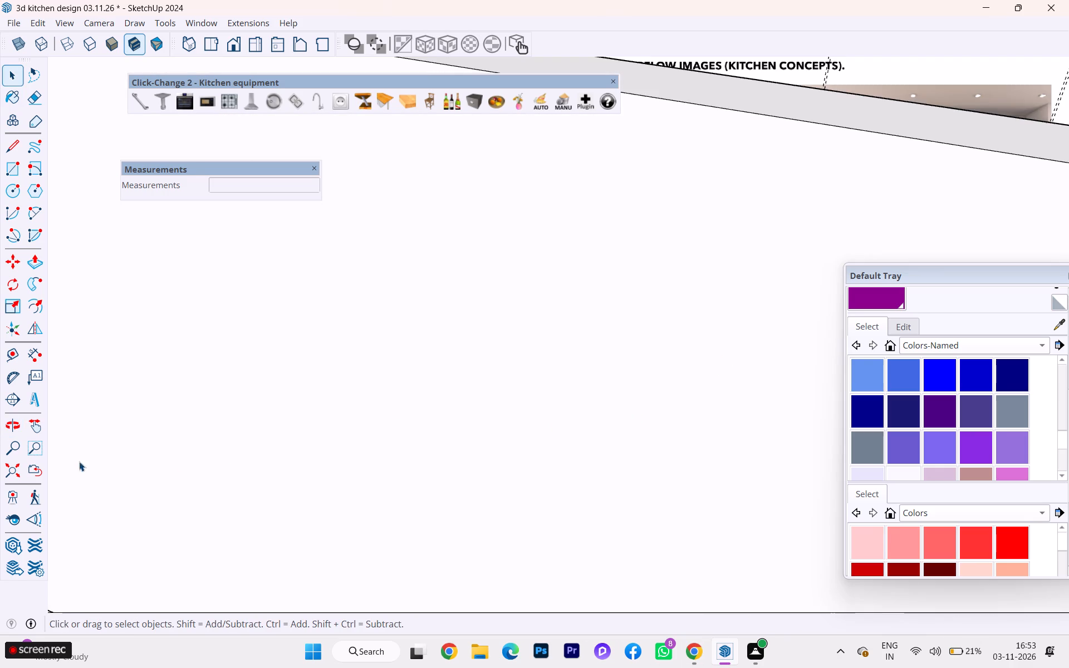
Return to the whole kitchen and reopen the wall cabinet for editing with the rest of the model hidden.
{"action": "left_click", "coordinate": [12, 477]}
{"action": "scroll", "coordinate": [412, 451], "scroll_direction": "down", "scroll_amount": 7}
{"action": "scroll", "coordinate": [466, 455], "scroll_direction": "down", "scroll_amount": 1}
{"action": "middle_click_drag", "start_coordinate": [498, 450], "coordinate": [1068, 375]}
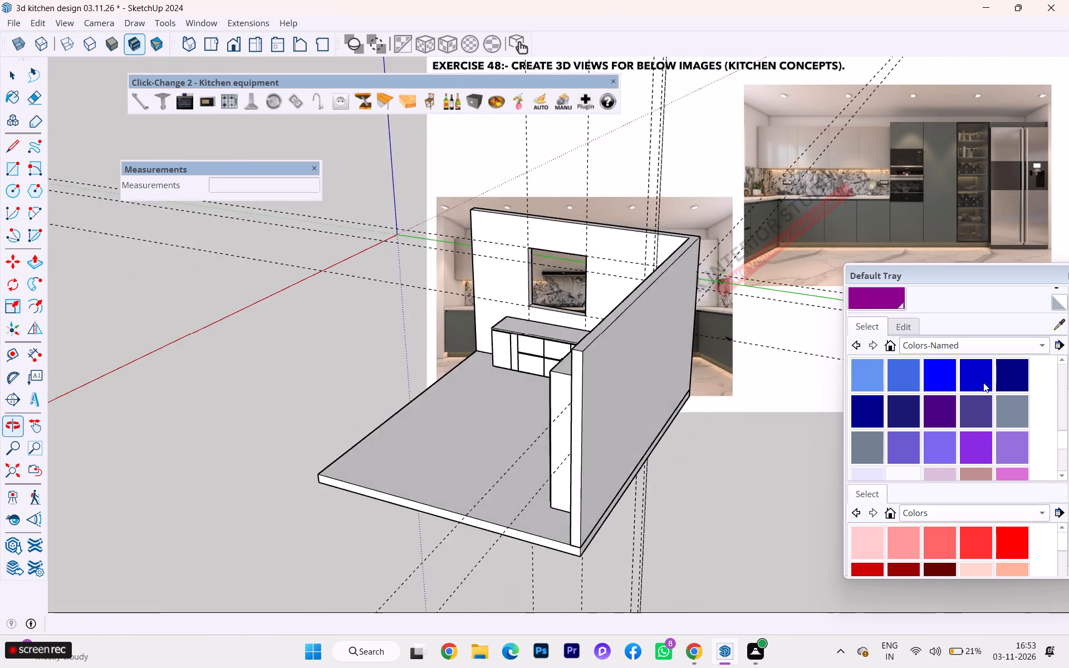
{"action": "middle_click_drag", "start_coordinate": [586, 417], "coordinate": [1050, 348]}
{"action": "double_click", "coordinate": [527, 317]}
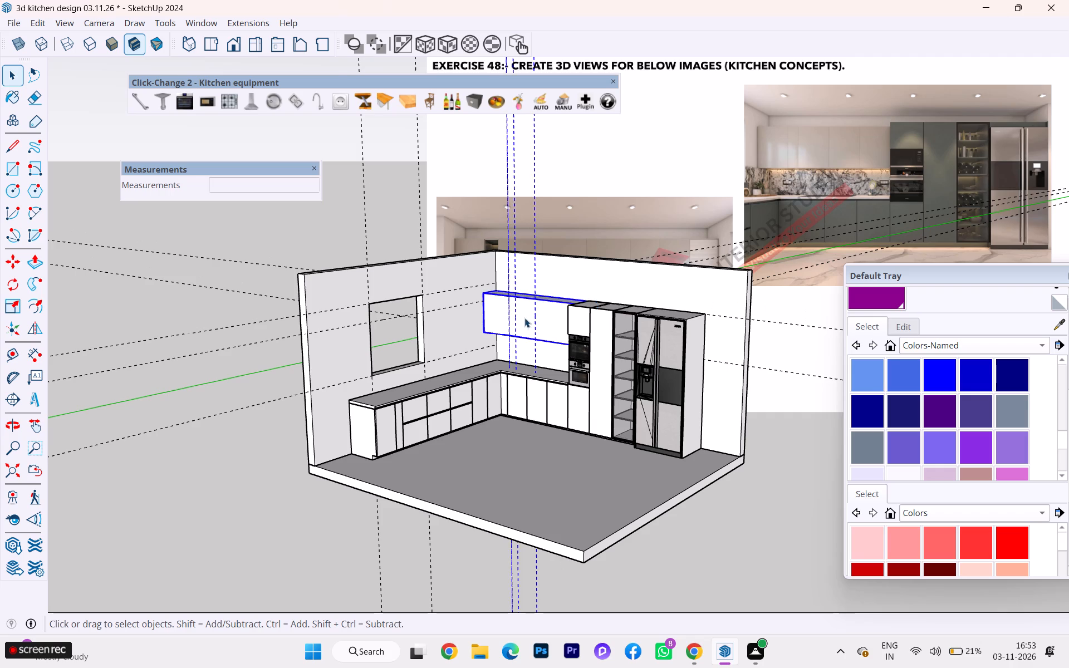
{"action": "scroll", "coordinate": [565, 323], "scroll_direction": "up", "scroll_amount": 4}
{"action": "key", "text": "h"}
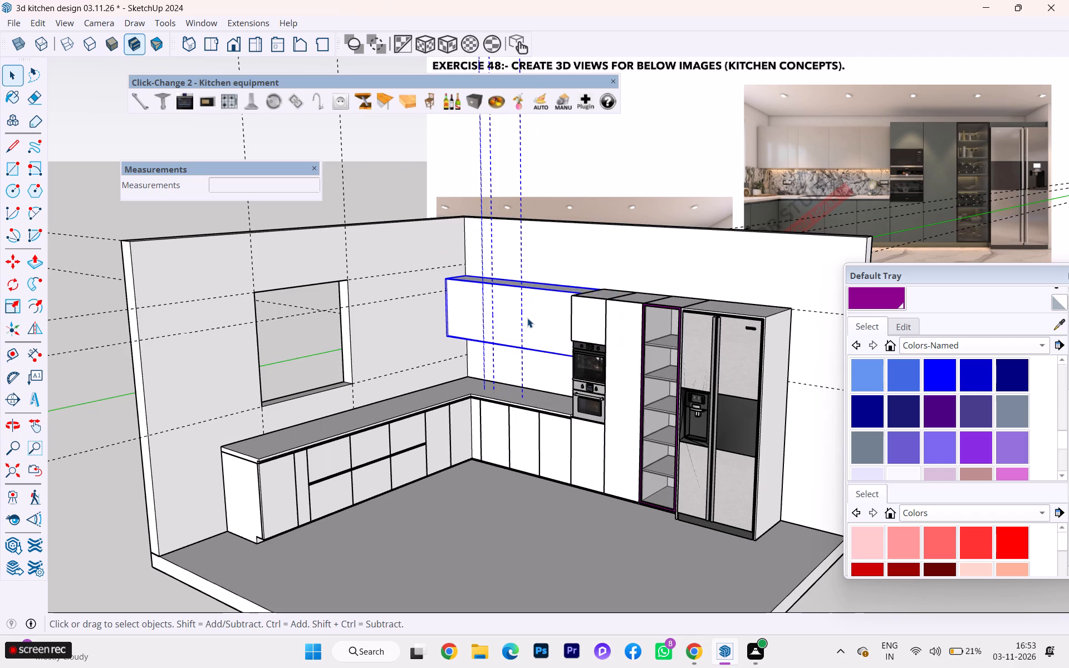
{"action": "double_click", "coordinate": [527, 318]}
{"action": "scroll", "coordinate": [525, 326], "scroll_direction": "up", "scroll_amount": 1}
{"action": "scroll", "coordinate": [525, 326], "scroll_direction": "down", "scroll_amount": 3}
{"action": "scroll", "coordinate": [526, 326], "scroll_direction": "up", "scroll_amount": 2}
{"action": "double_click", "coordinate": [528, 333]}
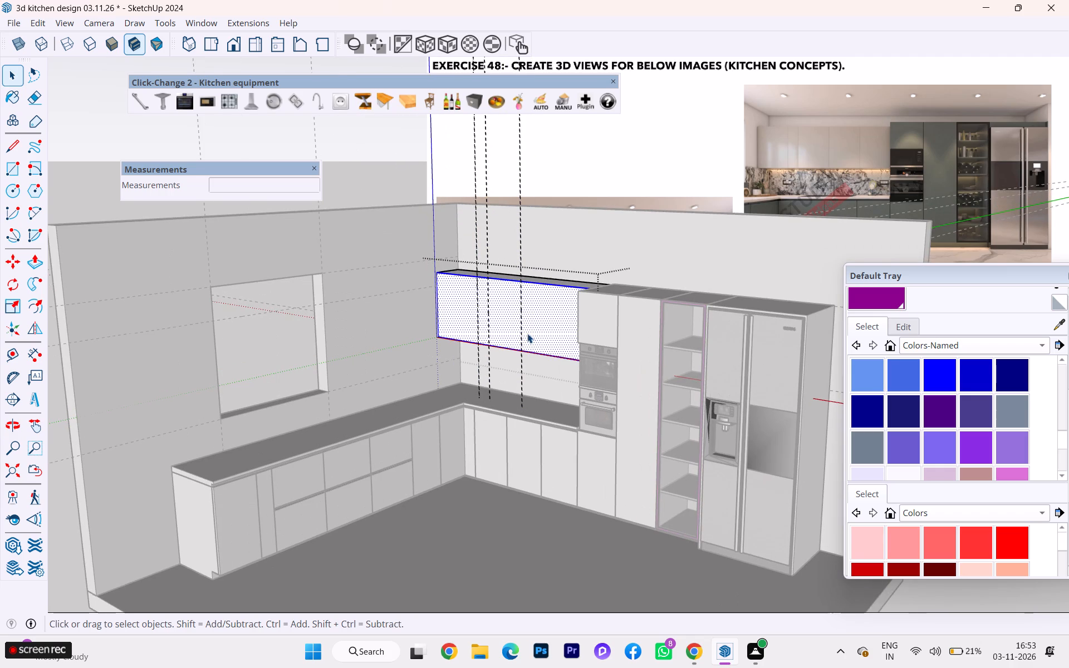
{"action": "left_click", "coordinate": [379, 160]}
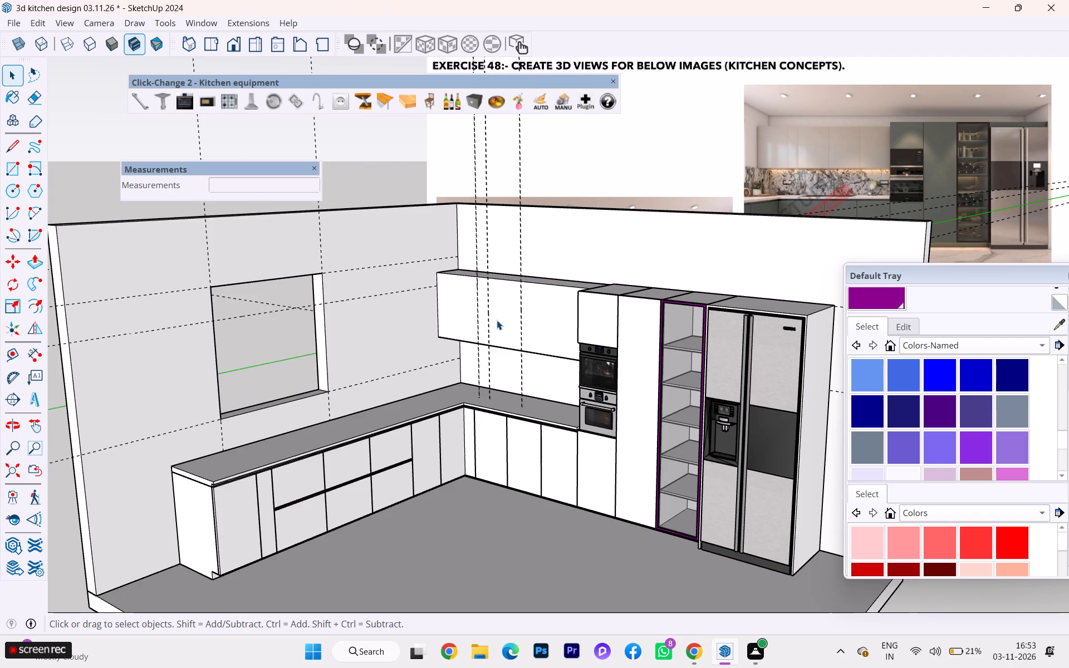
{"action": "left_click", "coordinate": [498, 322]}
{"action": "key", "text": "h"}
{"action": "double_click", "coordinate": [498, 322]}
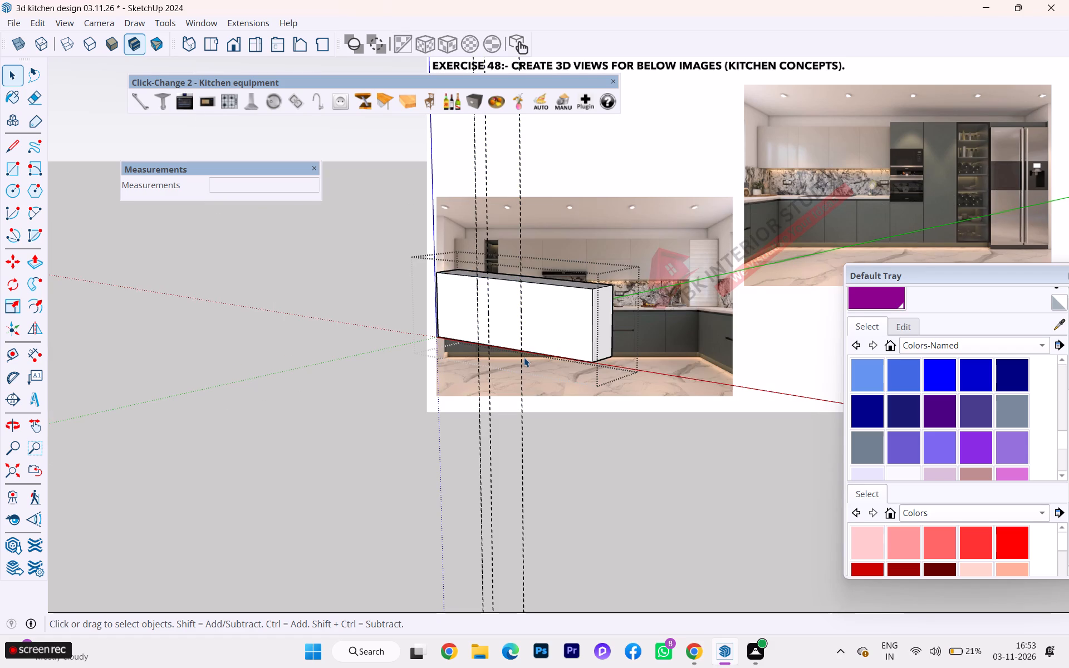
{"action": "scroll", "coordinate": [695, 350], "scroll_direction": "up", "scroll_amount": 3}
{"action": "scroll", "coordinate": [685, 348], "scroll_direction": "down", "scroll_amount": 2}
{"action": "scroll", "coordinate": [683, 347], "scroll_direction": "up", "scroll_amount": 3}
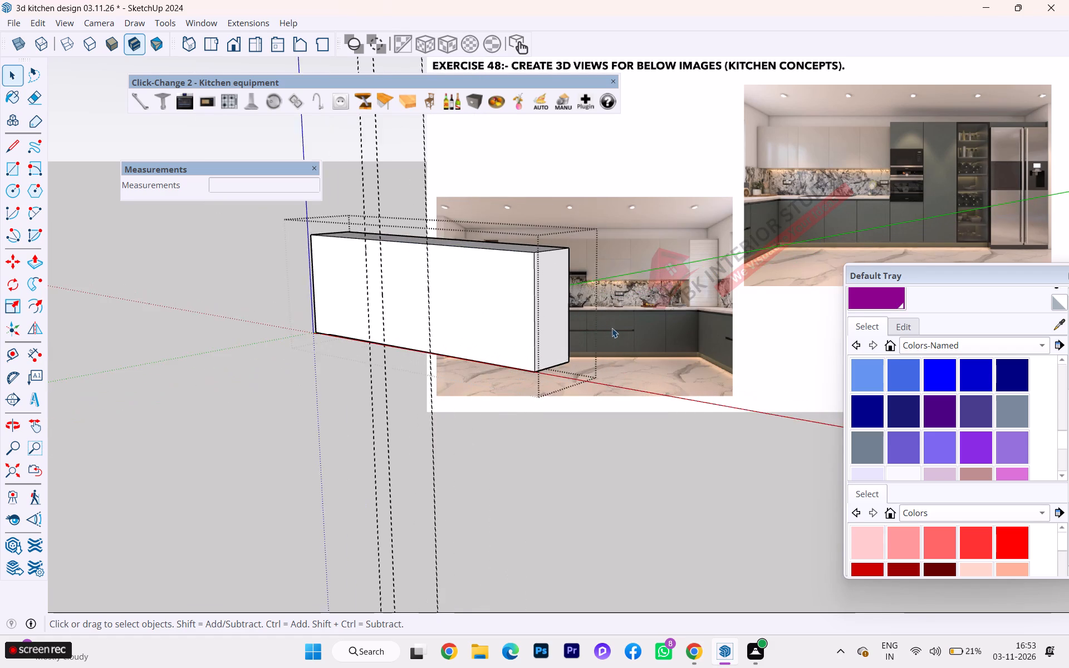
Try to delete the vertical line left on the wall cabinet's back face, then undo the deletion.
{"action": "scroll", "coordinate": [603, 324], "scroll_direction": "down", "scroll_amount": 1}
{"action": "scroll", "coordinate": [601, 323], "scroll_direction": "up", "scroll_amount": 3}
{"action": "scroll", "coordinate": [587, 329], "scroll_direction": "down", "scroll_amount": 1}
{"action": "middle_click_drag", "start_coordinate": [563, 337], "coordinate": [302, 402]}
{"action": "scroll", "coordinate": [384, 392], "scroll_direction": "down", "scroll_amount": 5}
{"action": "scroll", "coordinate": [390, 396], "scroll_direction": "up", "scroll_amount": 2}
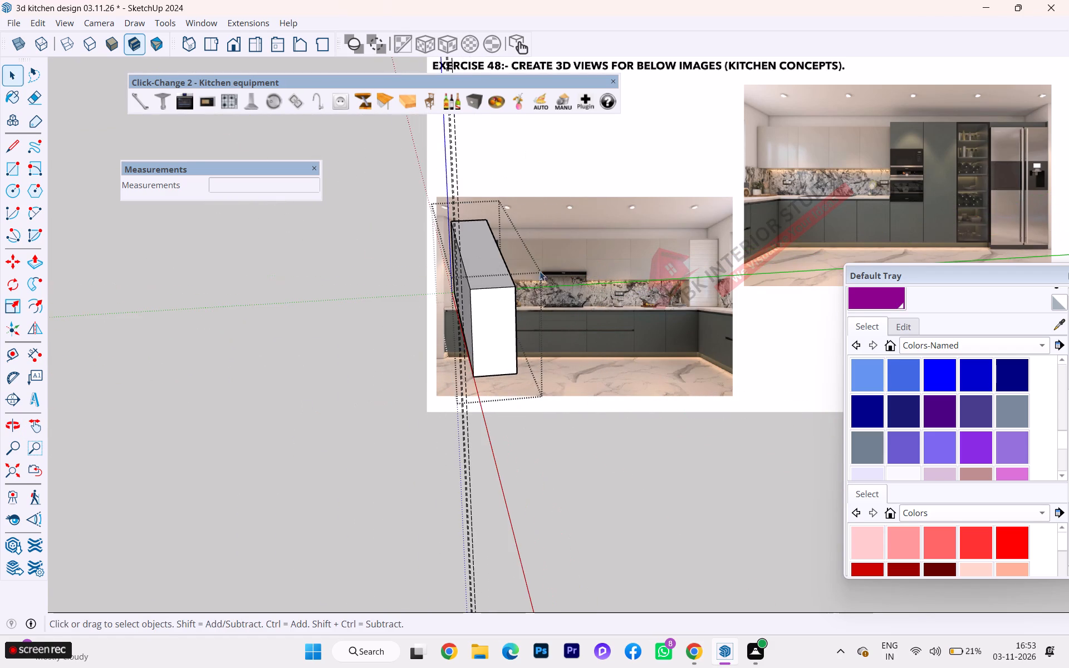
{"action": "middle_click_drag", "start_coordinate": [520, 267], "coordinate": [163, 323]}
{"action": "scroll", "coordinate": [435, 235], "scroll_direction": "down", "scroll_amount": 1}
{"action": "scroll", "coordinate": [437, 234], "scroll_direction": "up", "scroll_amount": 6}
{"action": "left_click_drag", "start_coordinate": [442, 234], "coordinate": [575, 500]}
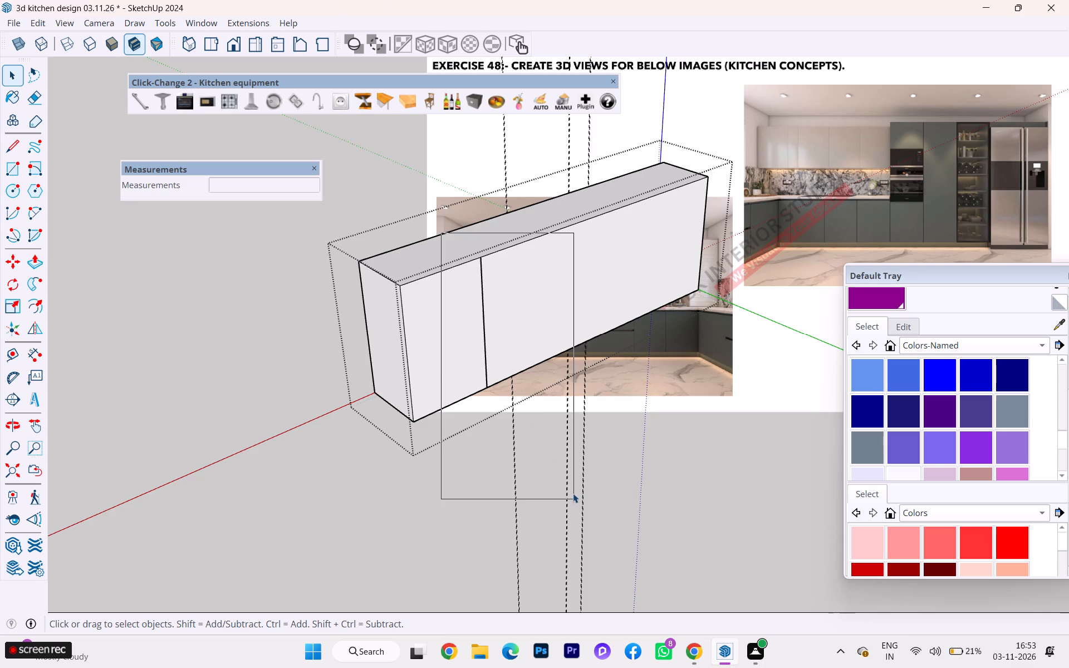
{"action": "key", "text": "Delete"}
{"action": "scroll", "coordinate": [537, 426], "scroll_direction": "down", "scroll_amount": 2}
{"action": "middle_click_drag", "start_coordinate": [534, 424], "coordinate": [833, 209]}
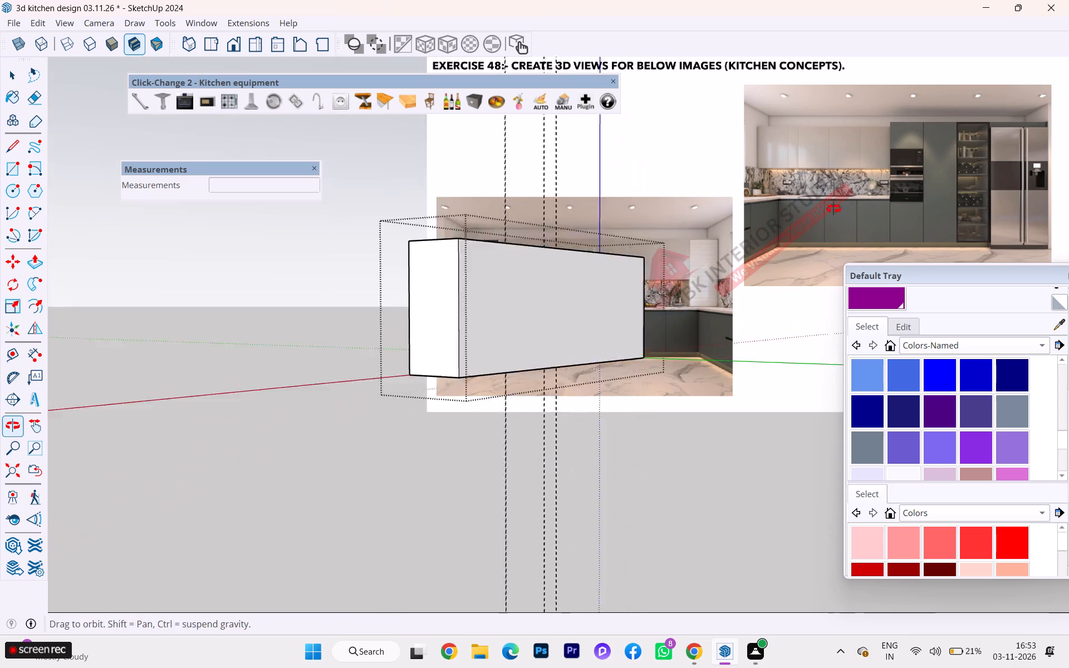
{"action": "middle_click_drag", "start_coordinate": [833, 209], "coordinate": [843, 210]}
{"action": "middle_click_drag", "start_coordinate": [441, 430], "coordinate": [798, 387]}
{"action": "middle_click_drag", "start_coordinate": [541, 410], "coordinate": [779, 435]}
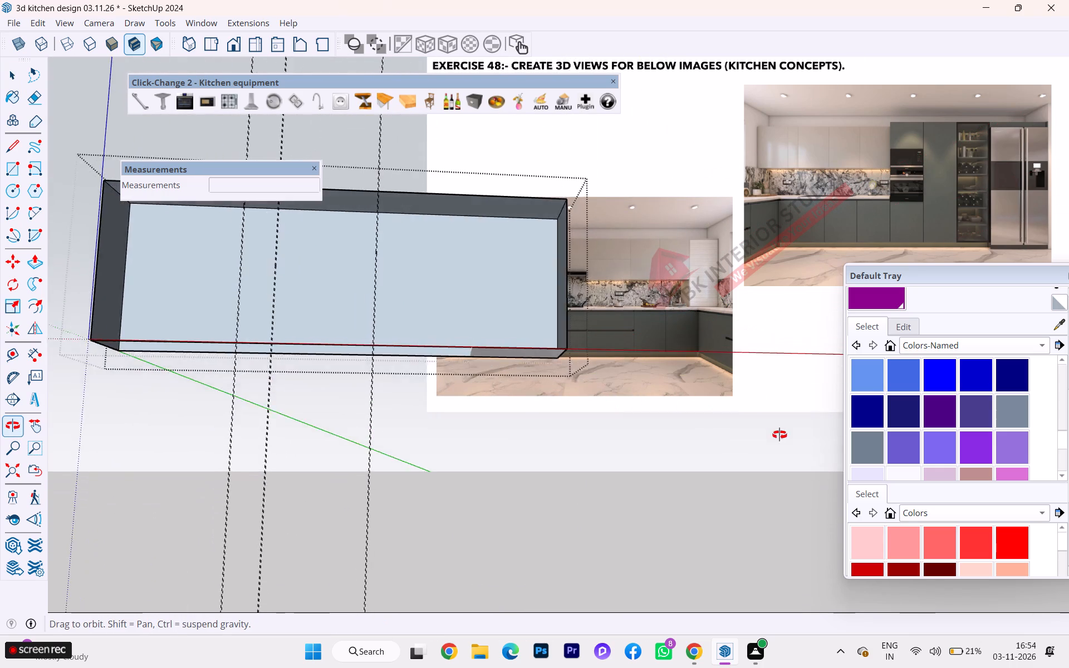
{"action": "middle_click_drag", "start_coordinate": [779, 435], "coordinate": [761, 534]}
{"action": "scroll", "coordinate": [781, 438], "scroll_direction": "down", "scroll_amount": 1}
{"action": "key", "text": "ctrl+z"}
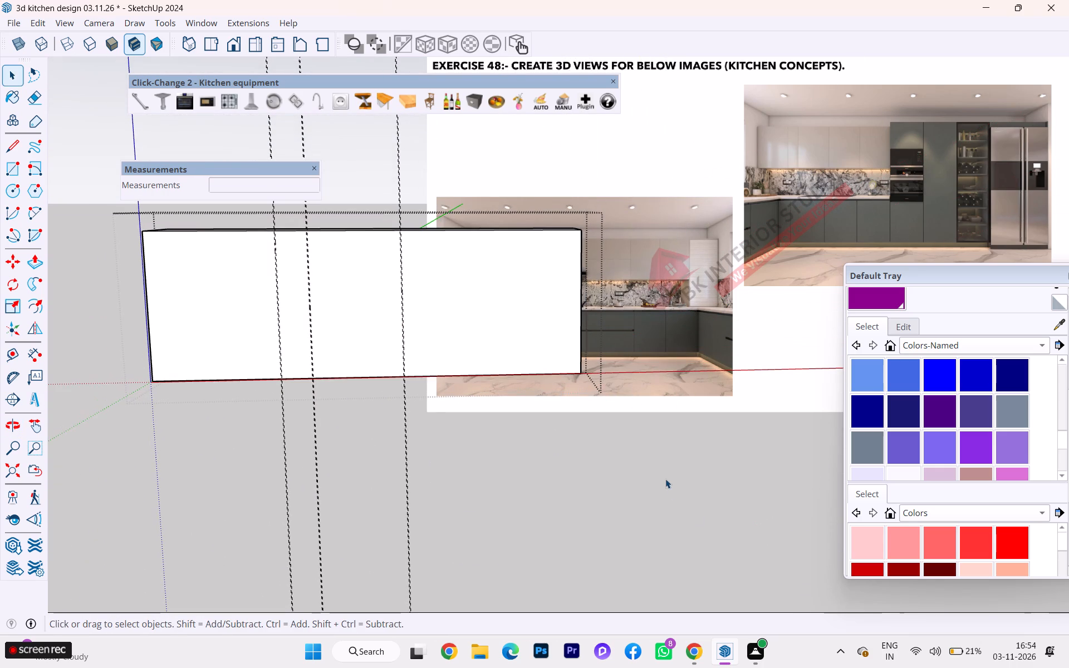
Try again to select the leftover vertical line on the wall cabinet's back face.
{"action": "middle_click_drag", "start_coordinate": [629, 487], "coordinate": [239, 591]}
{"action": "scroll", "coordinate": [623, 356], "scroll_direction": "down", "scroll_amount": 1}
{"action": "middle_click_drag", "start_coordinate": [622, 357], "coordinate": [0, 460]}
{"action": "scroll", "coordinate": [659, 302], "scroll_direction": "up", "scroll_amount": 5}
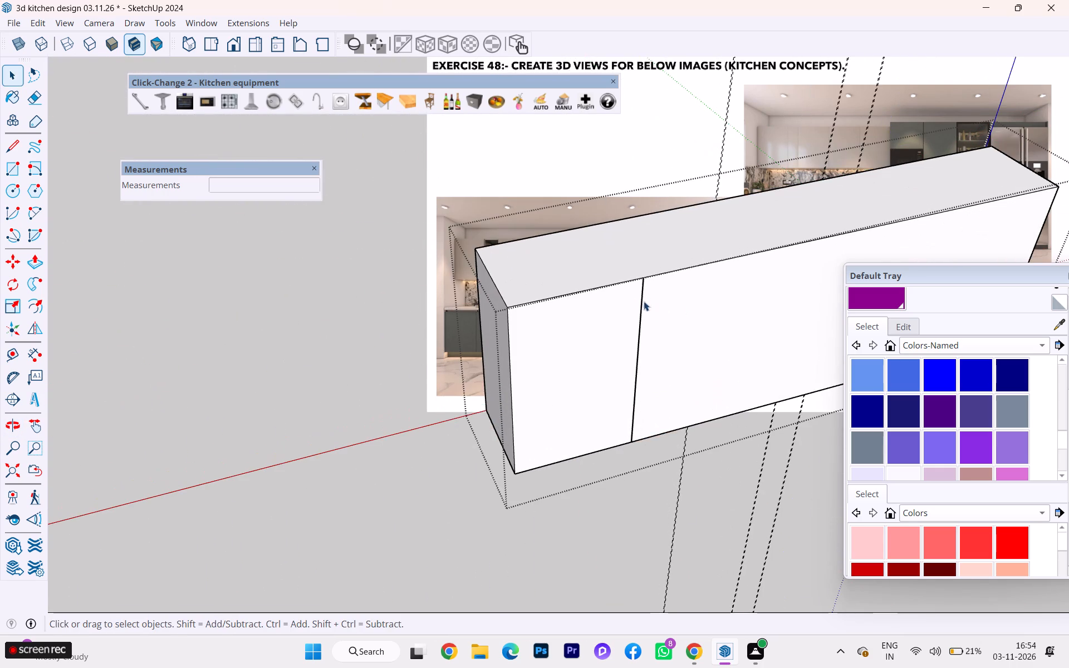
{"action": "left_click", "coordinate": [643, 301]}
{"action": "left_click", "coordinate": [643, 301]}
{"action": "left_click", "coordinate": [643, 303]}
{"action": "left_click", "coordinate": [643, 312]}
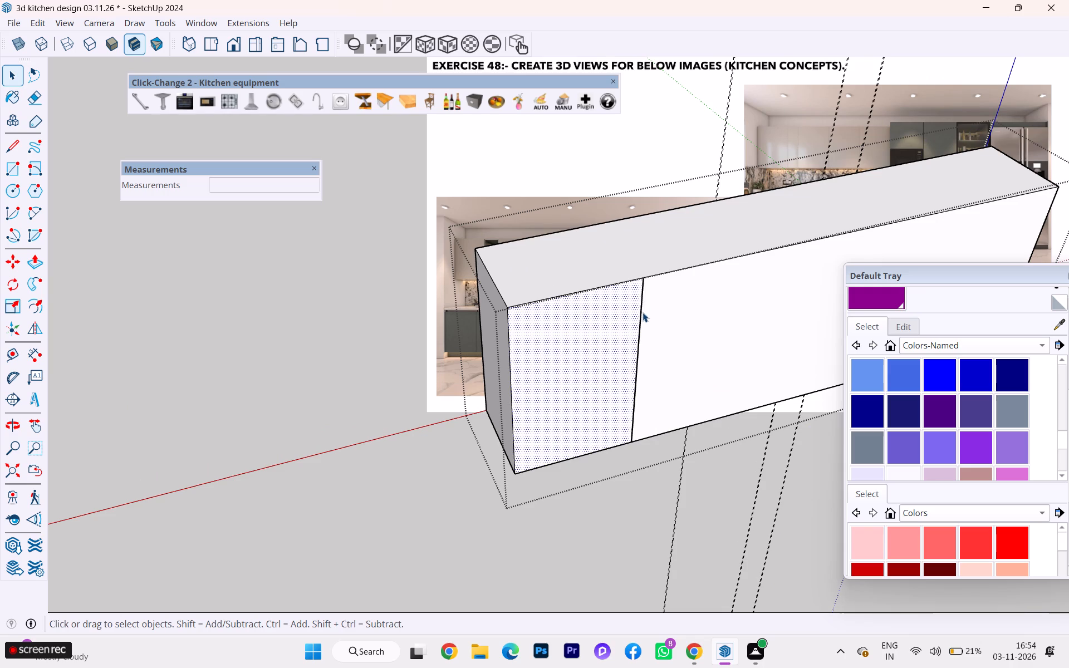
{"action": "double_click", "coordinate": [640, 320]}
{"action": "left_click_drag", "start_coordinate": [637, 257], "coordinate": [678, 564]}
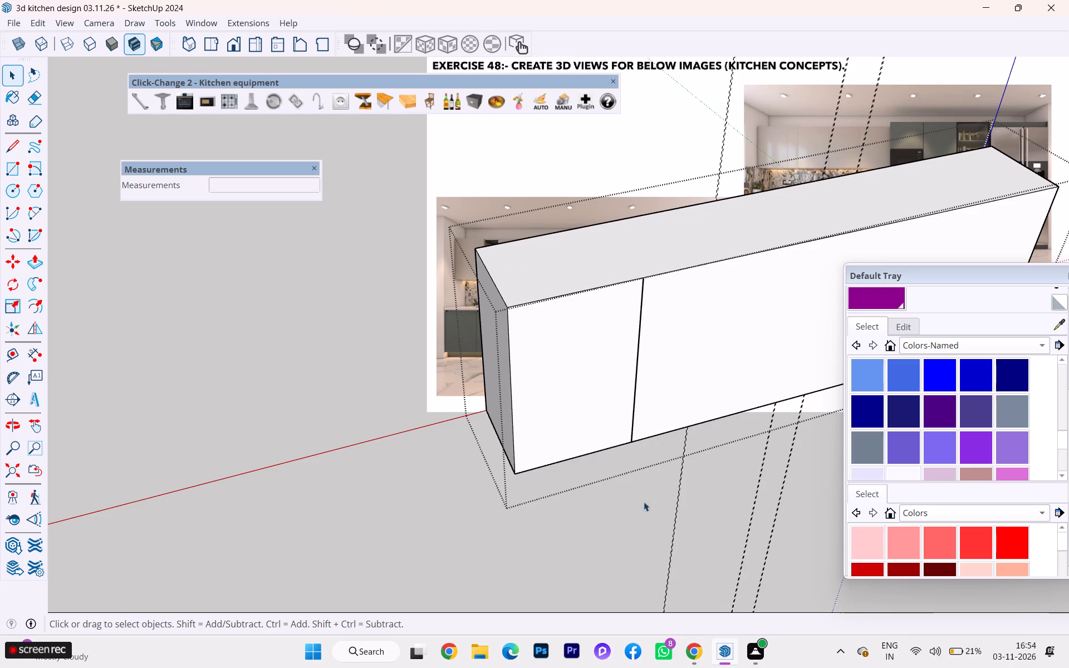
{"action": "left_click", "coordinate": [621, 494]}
Undo the recent line erasures on the wall cabinet, back to the stage with the vertical divider on its front.
{"action": "scroll", "coordinate": [550, 337], "scroll_direction": "down", "scroll_amount": 1}
{"action": "scroll", "coordinate": [549, 342], "scroll_direction": "up", "scroll_amount": 1}
{"action": "scroll", "coordinate": [334, 492], "scroll_direction": "down", "scroll_amount": 3}
{"action": "scroll", "coordinate": [350, 493], "scroll_direction": "up", "scroll_amount": 2}
{"action": "scroll", "coordinate": [358, 496], "scroll_direction": "down", "scroll_amount": 1}
{"action": "middle_click_drag", "start_coordinate": [380, 504], "coordinate": [939, 480]}
{"action": "key", "text": "ctrl+z"}
{"action": "key", "text": "ctrl+z"}
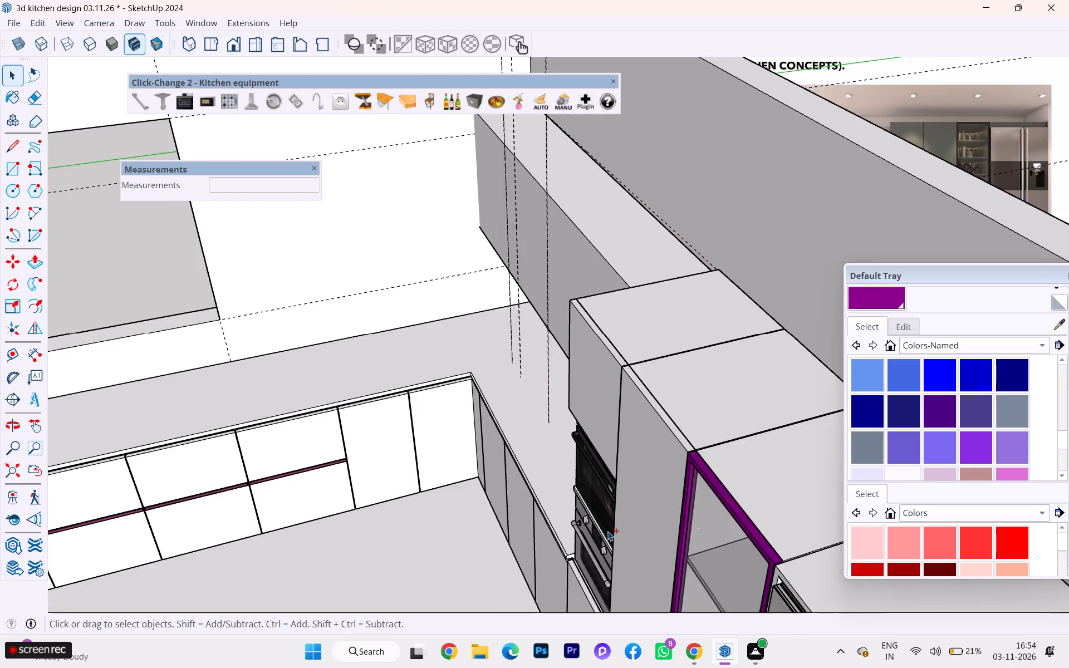
{"action": "key", "text": "ctrl+z"}
{"action": "key", "text": "ctrl+z"}
{"action": "key", "text": "ctrl+z"}
{"action": "key", "text": "ctrl+z"}
{"action": "key", "text": "ctrl+z"}
{"action": "key", "text": "ctrl+z"}
{"action": "key", "text": "ctrl+z"}
{"action": "key", "text": "ctrl+z"}
{"action": "key", "text": "ctrl+z"}
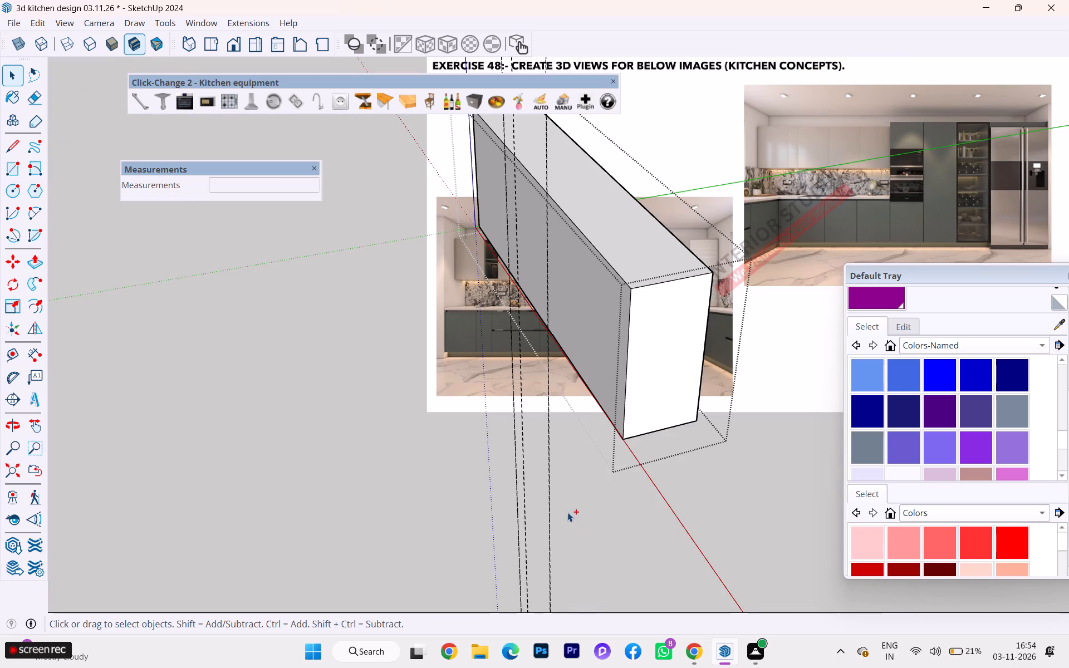
{"action": "key", "text": "ctrl+z"}
{"action": "key", "text": "ctrl+z"}
{"action": "key", "text": "ctrl+z"}
{"action": "key", "text": "ctrl+z"}
{"action": "scroll", "coordinate": [449, 422], "scroll_direction": "down", "scroll_amount": 5}
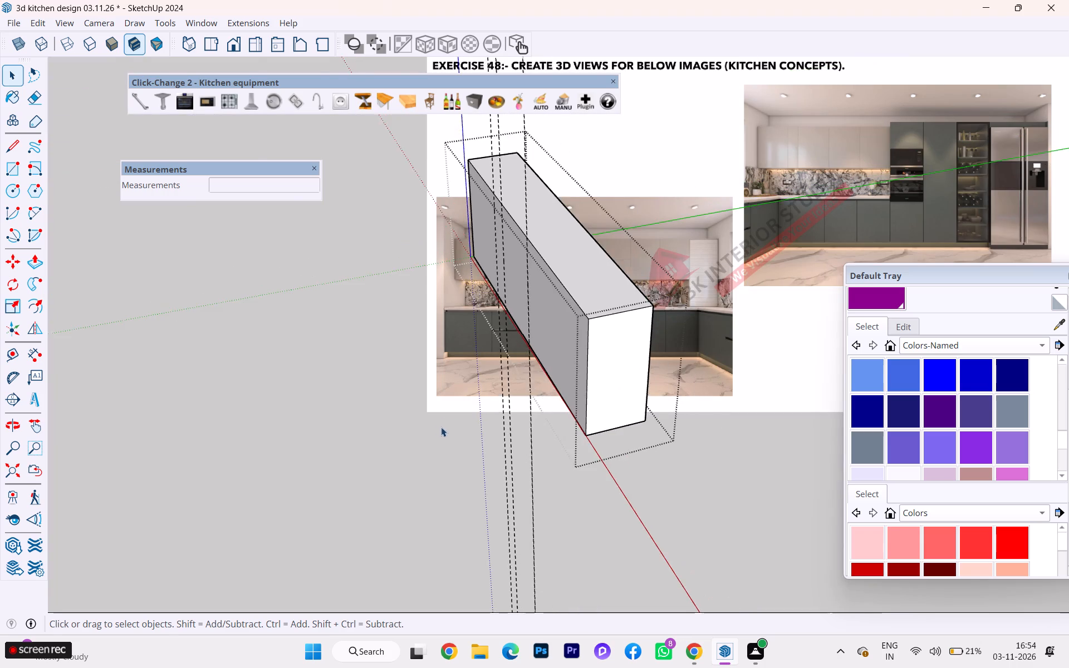
{"action": "middle_click_drag", "start_coordinate": [445, 427], "coordinate": [728, 372]}
{"action": "key", "text": "ctrl+z"}
{"action": "key", "text": "ctrl+z"}
{"action": "key", "text": "ctrl+z"}
{"action": "key", "text": "ctrl+z"}
{"action": "key", "text": "ctrl+z"}
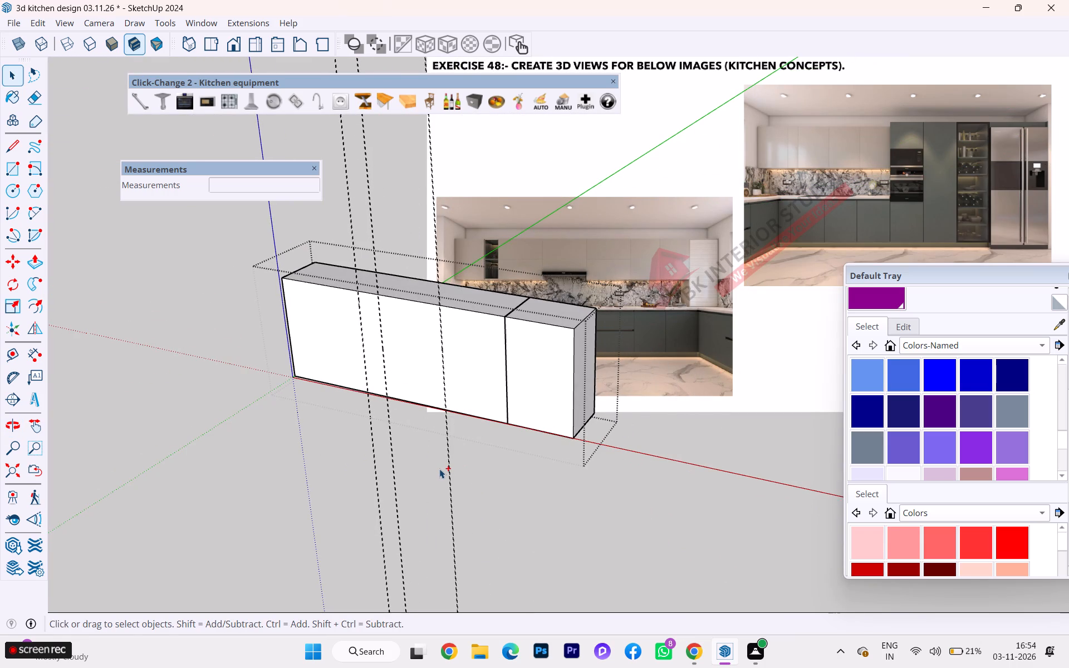
Keep undoing through the guides and divider lines until the wall cabinet is a plain box.
{"action": "key", "text": "ctrl+z"}
{"action": "key", "text": "ctrl+z"}
{"action": "key", "text": "ctrl+z"}
{"action": "key", "text": "ctrl+z"}
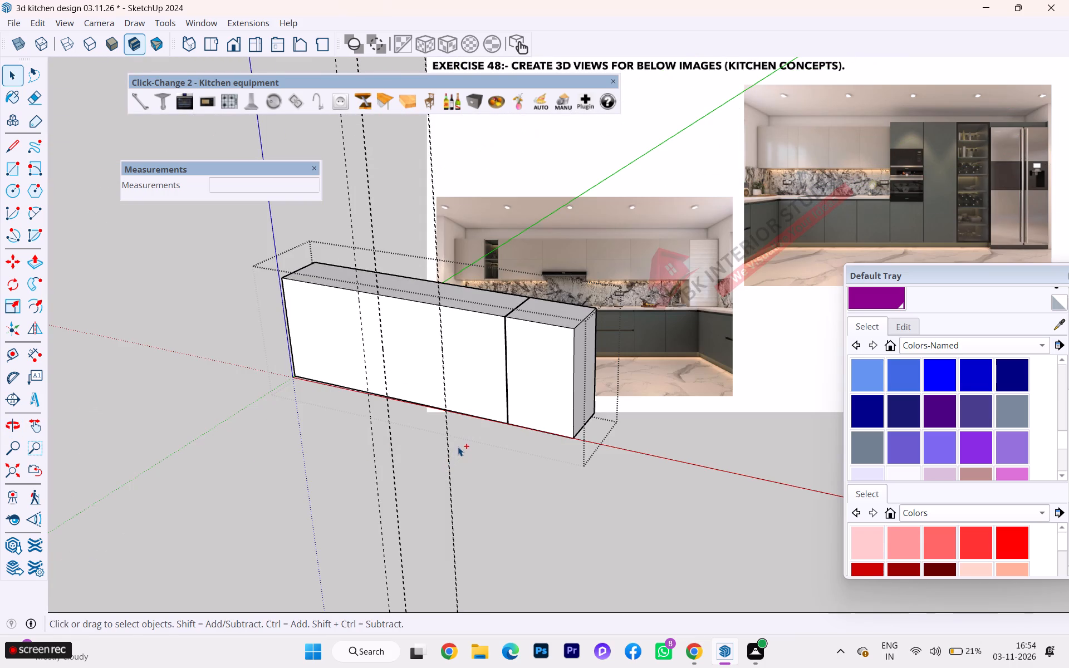
{"action": "key", "text": "ctrl+z"}
{"action": "key", "text": "ctrl+z"}
{"action": "key", "text": "ctrl+z"}
{"action": "key", "text": "ctrl+z"}
{"action": "key", "text": "ctrl+z"}
{"action": "key", "text": "ctrl+z"}
{"action": "key", "text": "ctrl+z"}
{"action": "key", "text": "ctrl+z"}
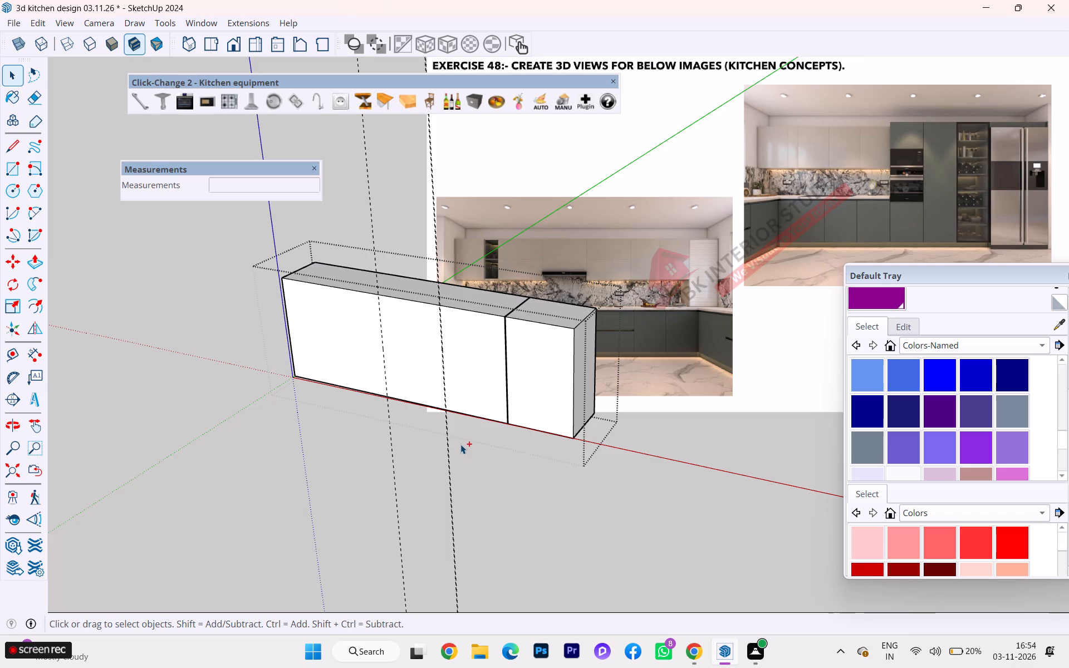
{"action": "key", "text": "ctrl+z"}
{"action": "key", "text": "ctrl+z"}
{"action": "key", "text": "ctrl+z"}
{"action": "left_click", "coordinate": [493, 468]}
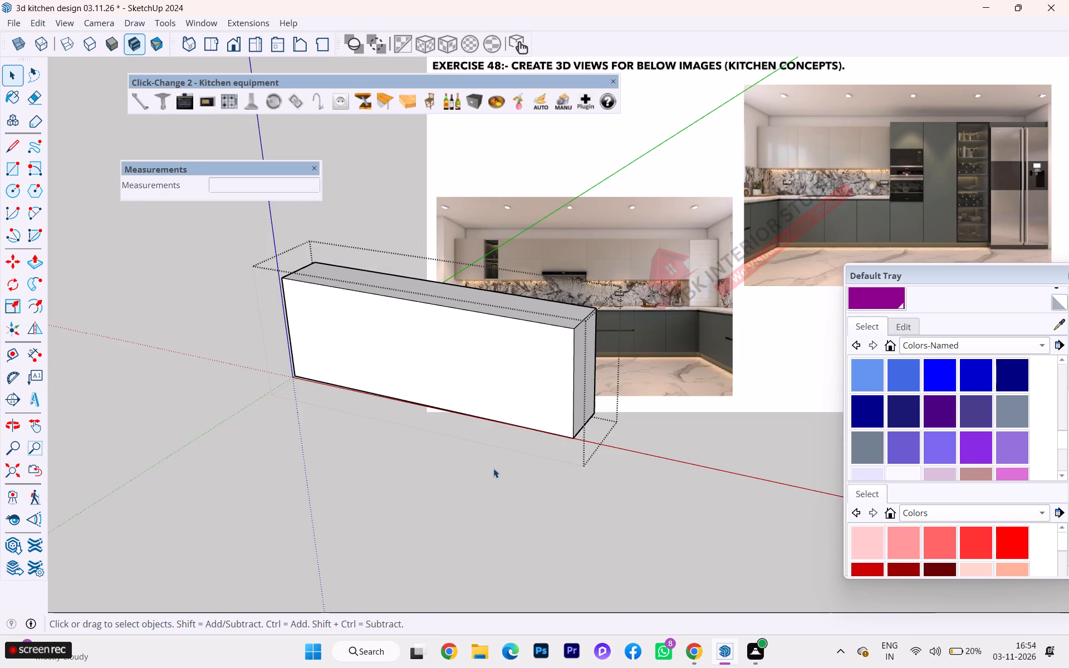
Draw a rectangle about 7' 1 1/2" by 2' 5 11/16" covering the wall cabinet's front, corner to corner.
{"action": "scroll", "coordinate": [485, 454], "scroll_direction": "down", "scroll_amount": 1}
{"action": "middle_click_drag", "start_coordinate": [494, 452], "coordinate": [802, 450]}
{"action": "left_click", "coordinate": [480, 409]}
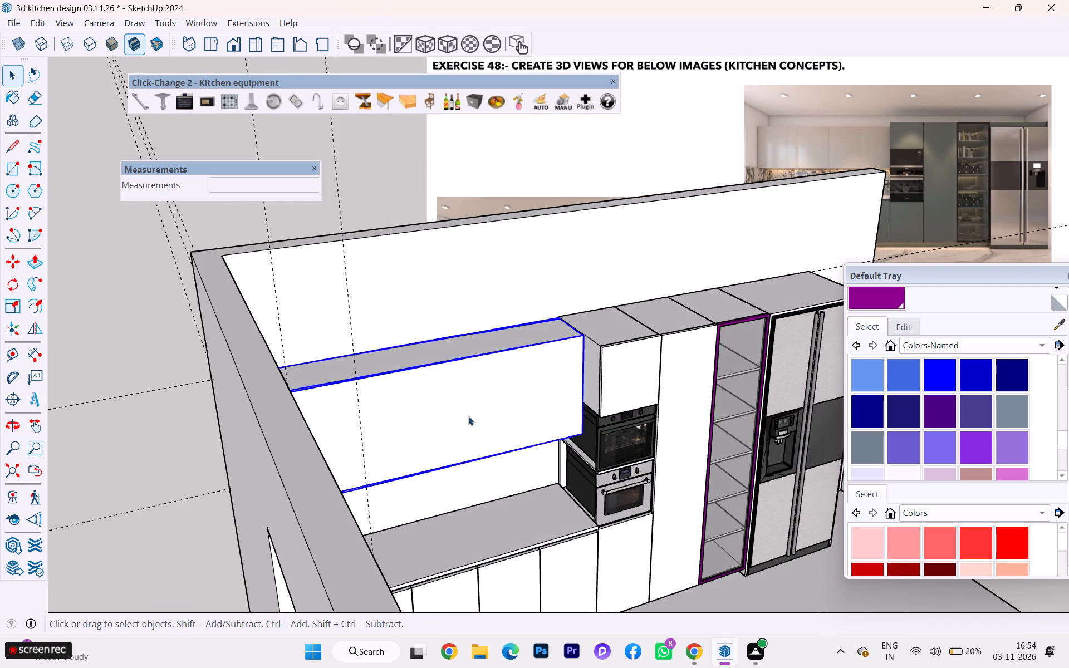
{"action": "middle_click_drag", "start_coordinate": [457, 423], "coordinate": [316, 433]}
{"action": "left_click", "coordinate": [108, 217]}
{"action": "scroll", "coordinate": [225, 343], "scroll_direction": "up", "scroll_amount": 2}
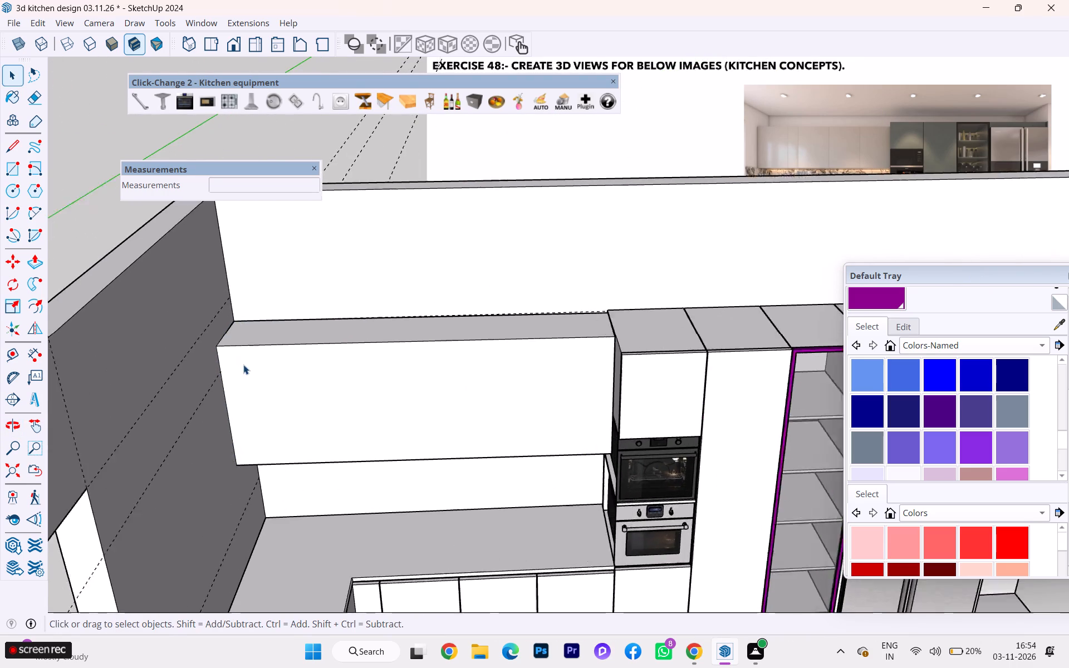
{"action": "scroll", "coordinate": [243, 365], "scroll_direction": "up", "scroll_amount": 2}
{"action": "key", "text": "r"}
{"action": "left_click", "coordinate": [210, 345]}
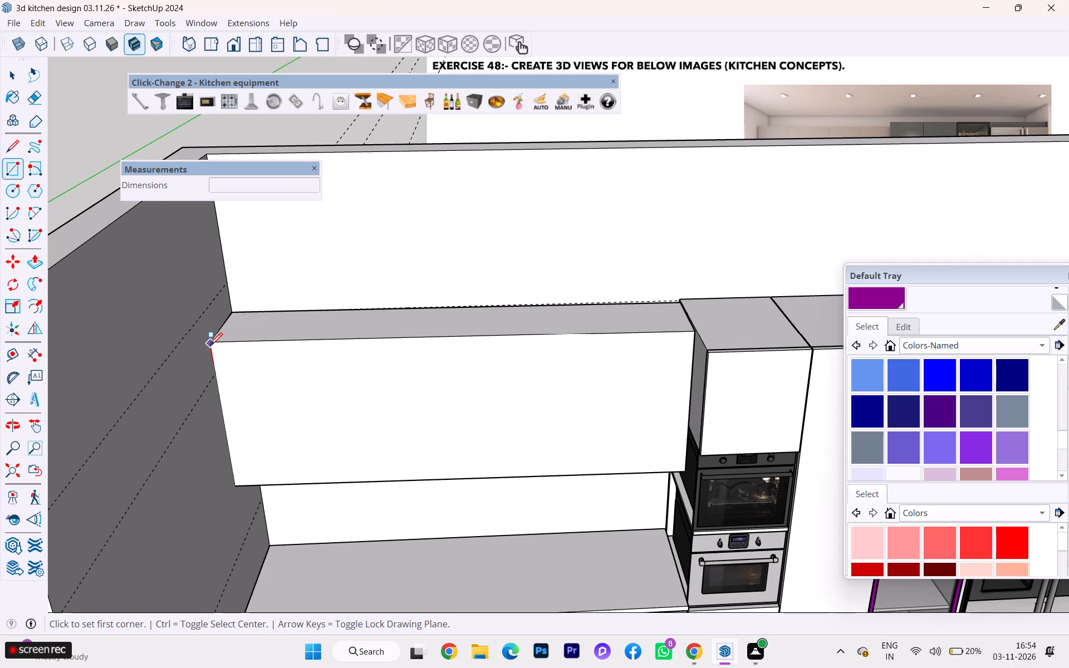
{"action": "key", "text": "Escape"}
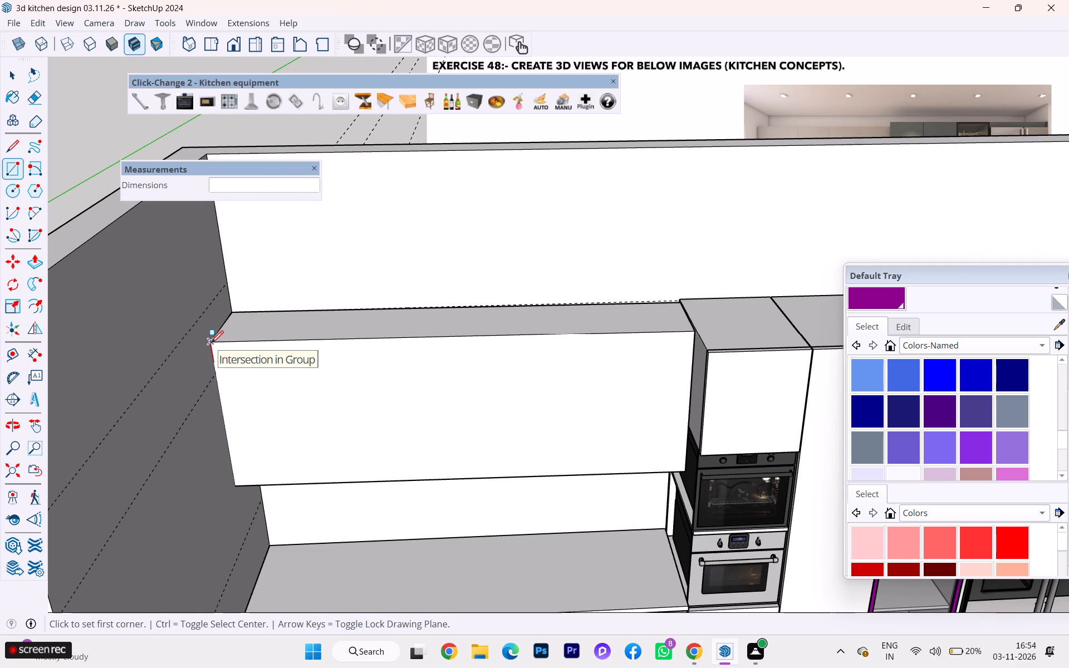
{"action": "left_click", "coordinate": [211, 343]}
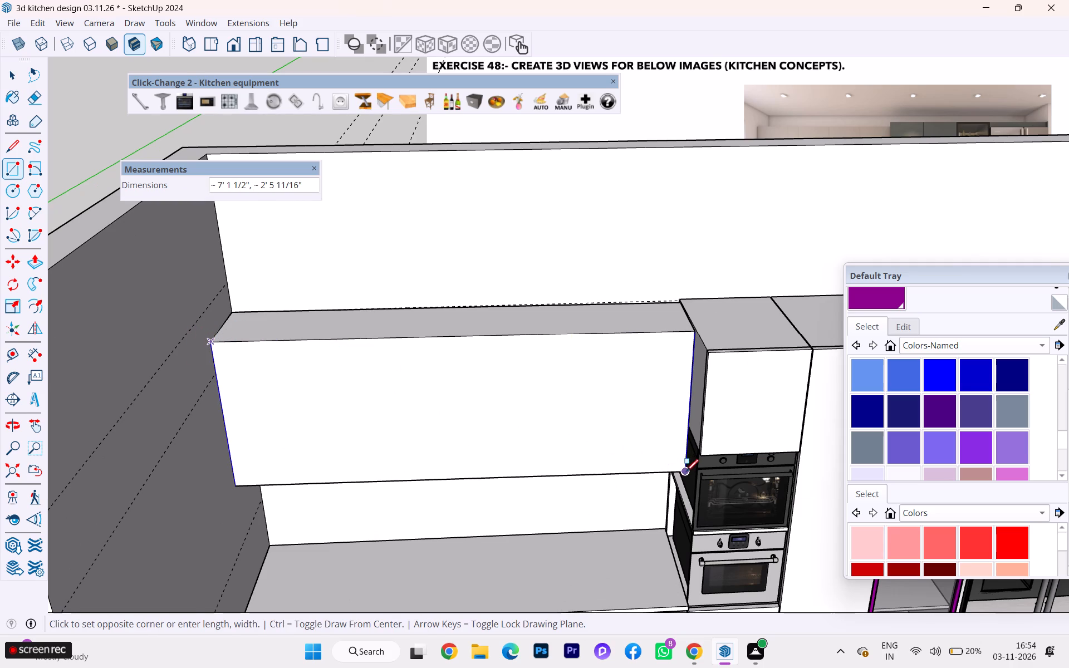
{"action": "left_click", "coordinate": [685, 472]}
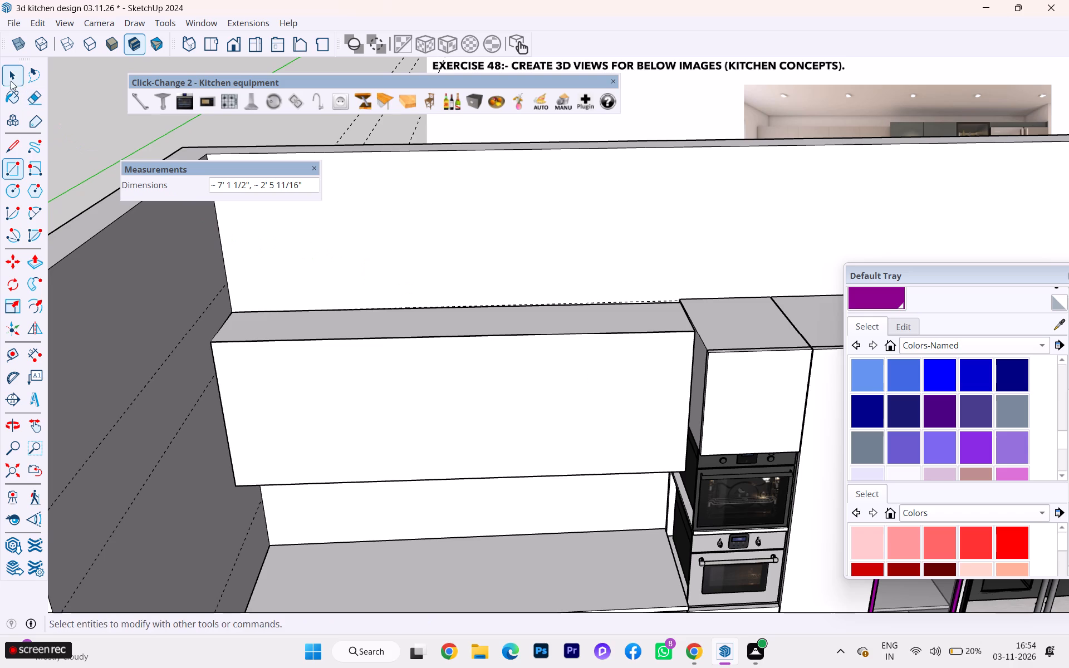
Make the new front rectangle and its edges a separate group.
{"action": "left_click", "coordinate": [1, 83]}
{"action": "left_click", "coordinate": [297, 378]}
{"action": "key", "text": "Escape"}
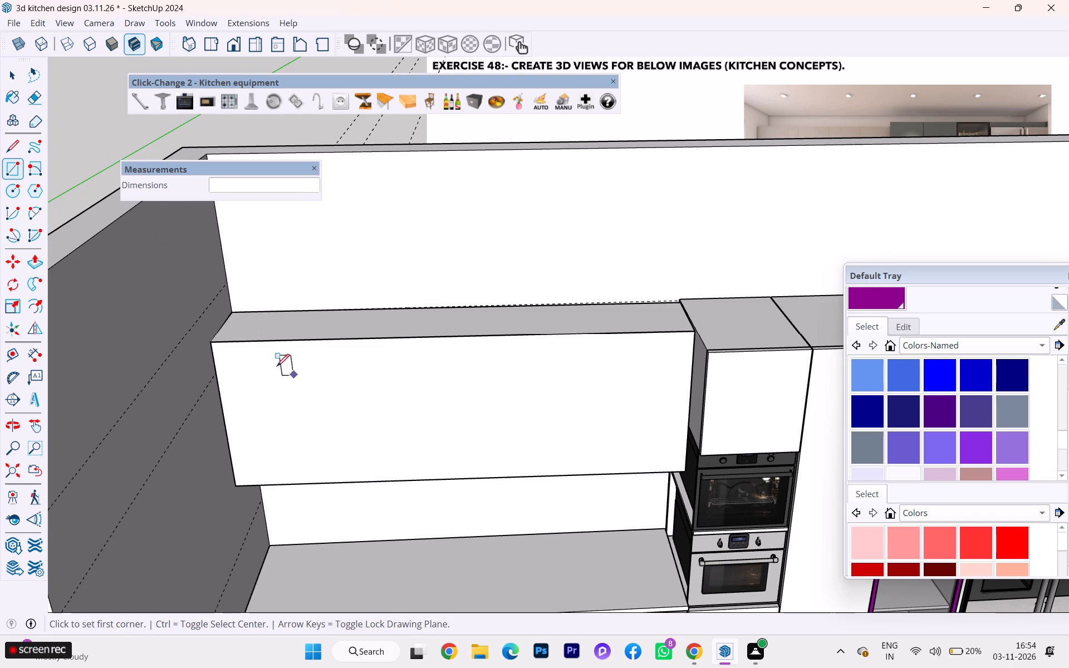
{"action": "left_click", "coordinate": [16, 85]}
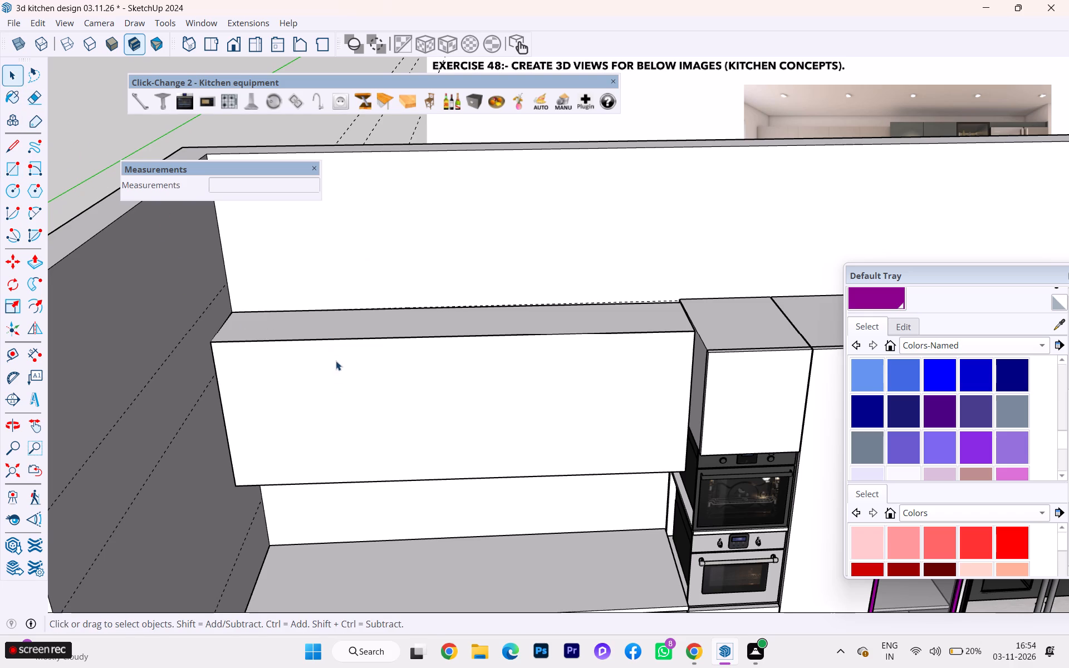
{"action": "left_click", "coordinate": [336, 377]}
{"action": "double_click", "coordinate": [339, 388]}
{"action": "right_click", "coordinate": [339, 390]}
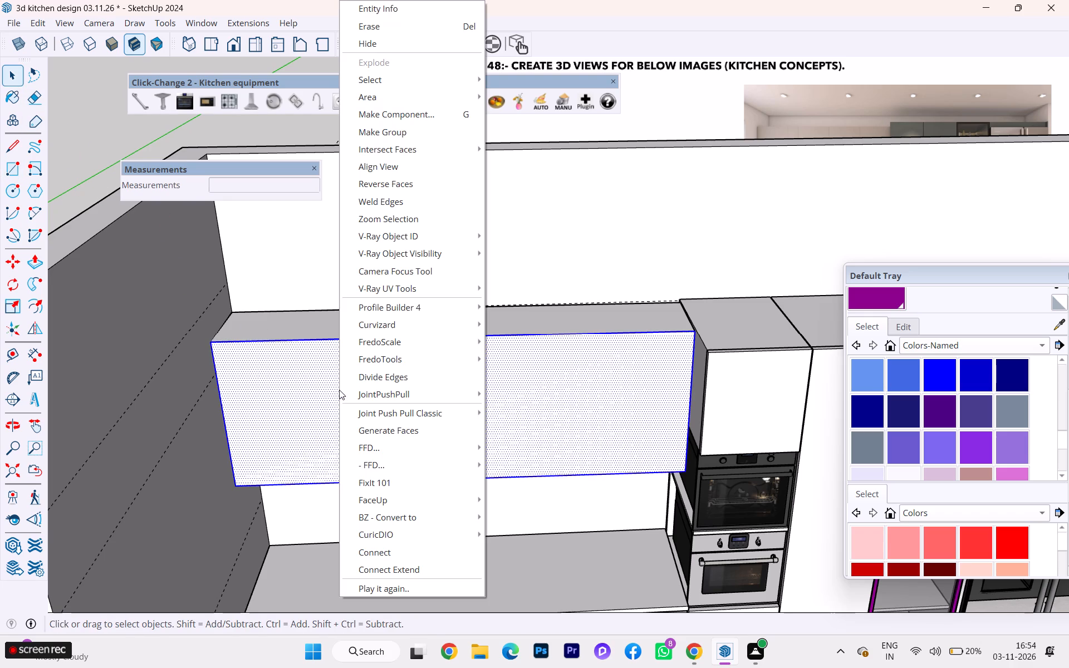
{"action": "left_click", "coordinate": [401, 133]}
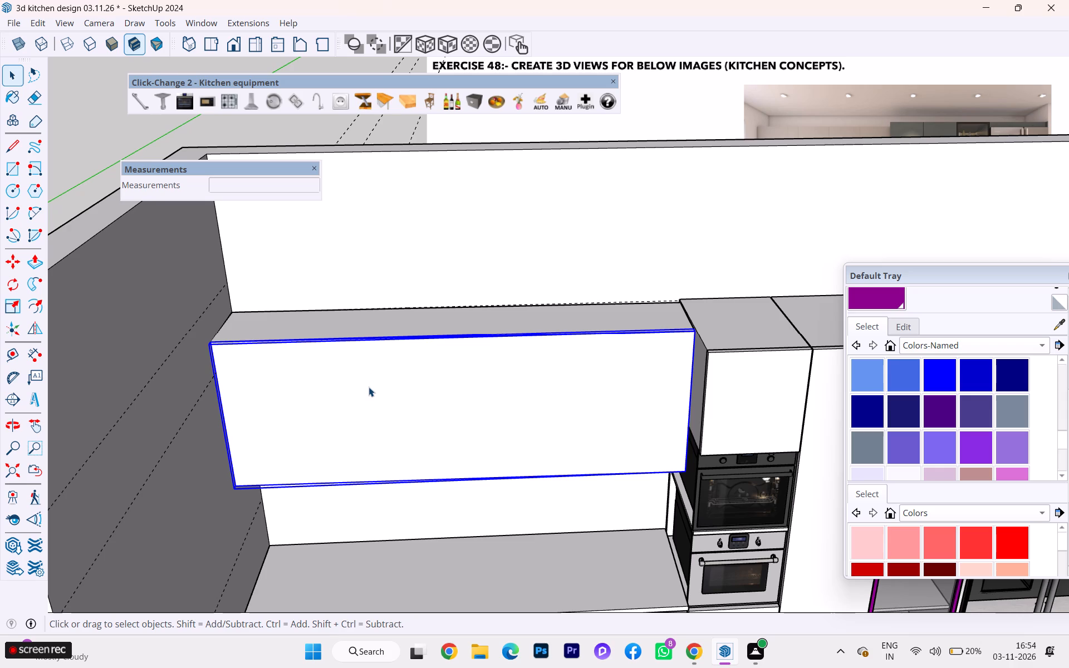
Push/Pull the grouped front rectangle outward 1" to form a panel and leave the group.
{"action": "double_click", "coordinate": [369, 387]}
{"action": "left_click", "coordinate": [369, 387]}
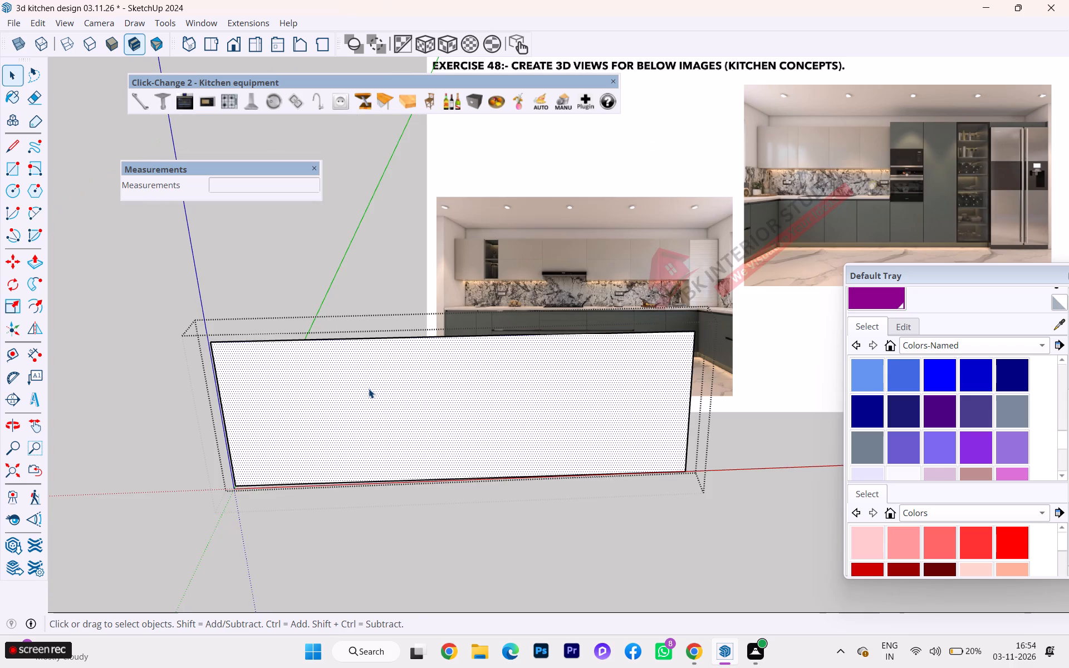
{"action": "key", "text": "p"}
{"action": "left_click", "coordinate": [369, 389]}
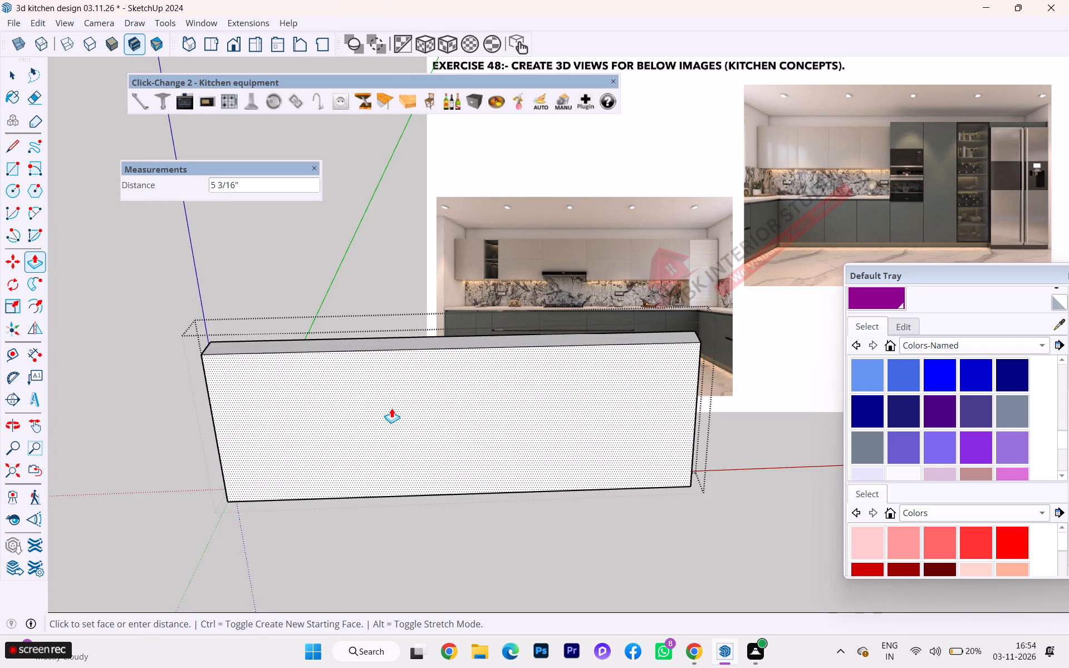
{"action": "key", "text": "1"}
{"action": "key", "text": "Return"}
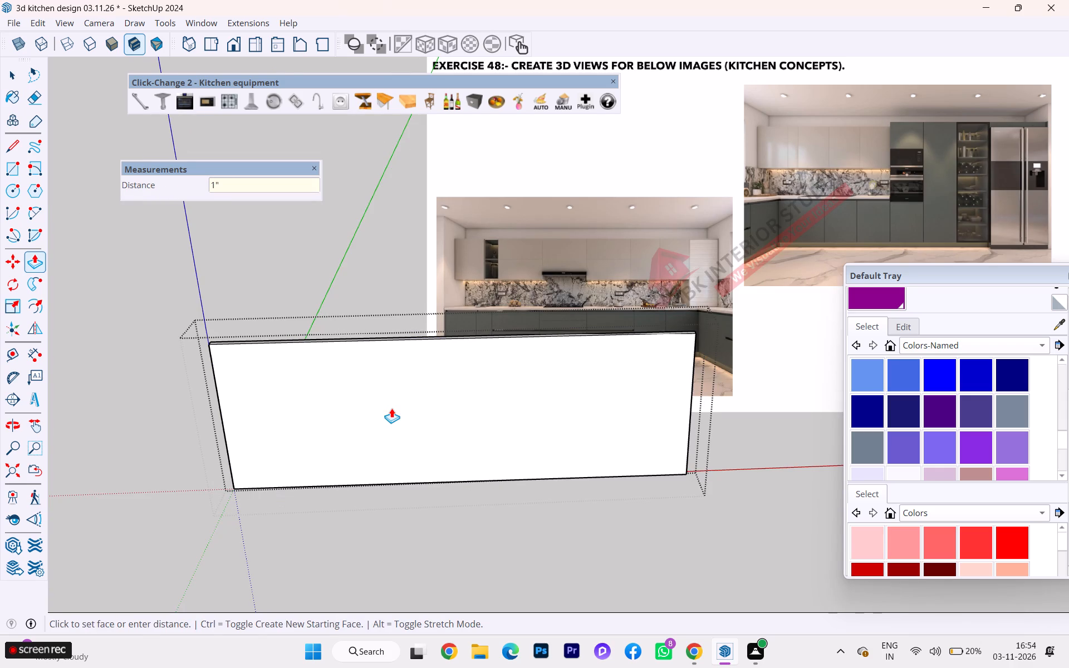
{"action": "left_click", "coordinate": [17, 78]}
{"action": "left_click", "coordinate": [165, 387]}
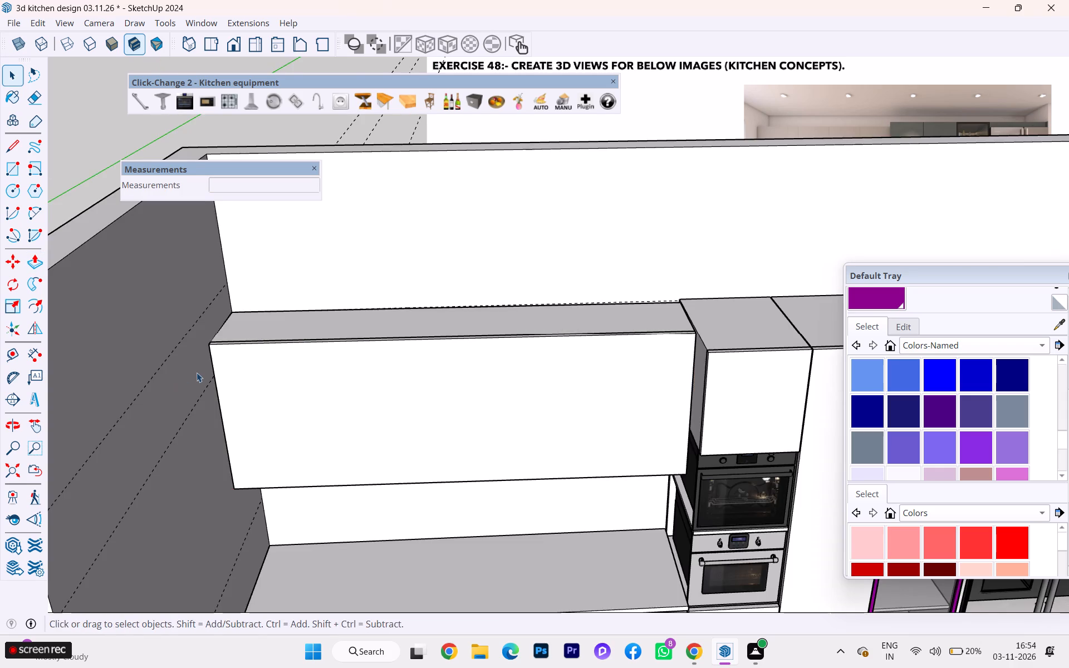
Reopen the 1" front panel group of the wall cabinet for editing.
{"action": "middle_click_drag", "start_coordinate": [198, 372], "coordinate": [257, 392]}
{"action": "double_click", "coordinate": [265, 394]}
{"action": "scroll", "coordinate": [654, 365], "scroll_direction": "down", "scroll_amount": 2}
{"action": "middle_click_drag", "start_coordinate": [616, 361], "coordinate": [474, 382]}
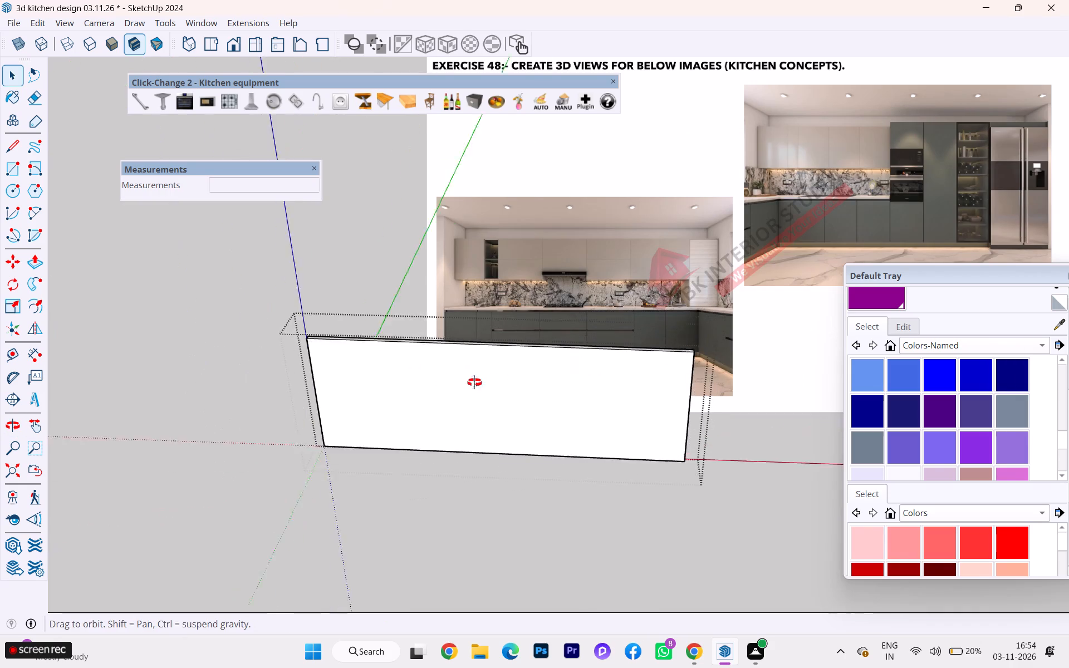
{"action": "middle_click_drag", "start_coordinate": [474, 382], "coordinate": [426, 384]}
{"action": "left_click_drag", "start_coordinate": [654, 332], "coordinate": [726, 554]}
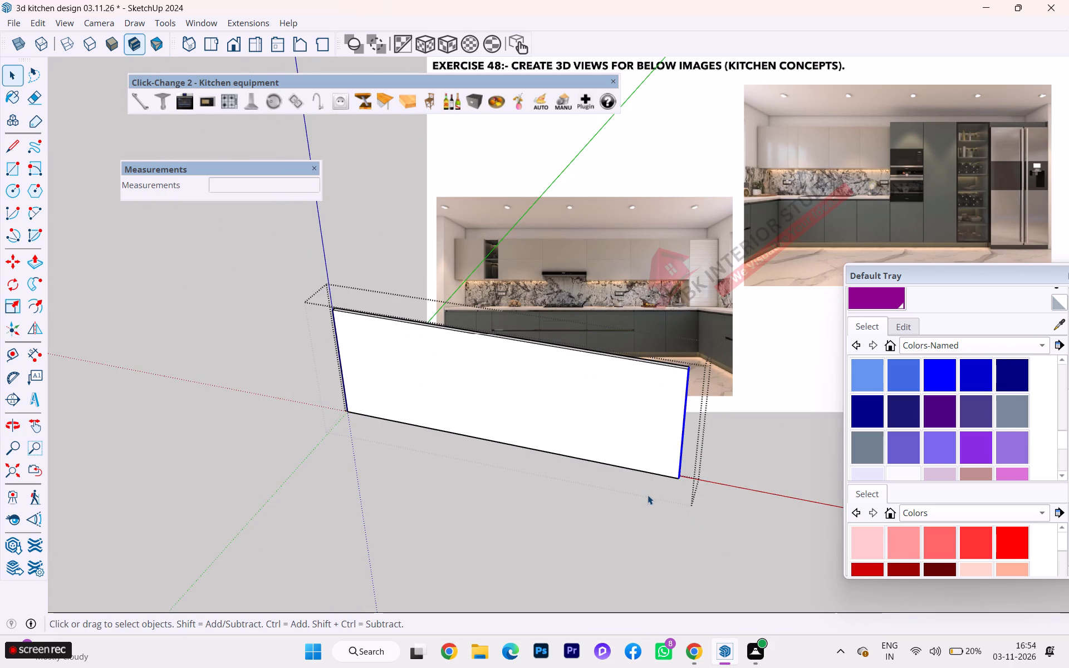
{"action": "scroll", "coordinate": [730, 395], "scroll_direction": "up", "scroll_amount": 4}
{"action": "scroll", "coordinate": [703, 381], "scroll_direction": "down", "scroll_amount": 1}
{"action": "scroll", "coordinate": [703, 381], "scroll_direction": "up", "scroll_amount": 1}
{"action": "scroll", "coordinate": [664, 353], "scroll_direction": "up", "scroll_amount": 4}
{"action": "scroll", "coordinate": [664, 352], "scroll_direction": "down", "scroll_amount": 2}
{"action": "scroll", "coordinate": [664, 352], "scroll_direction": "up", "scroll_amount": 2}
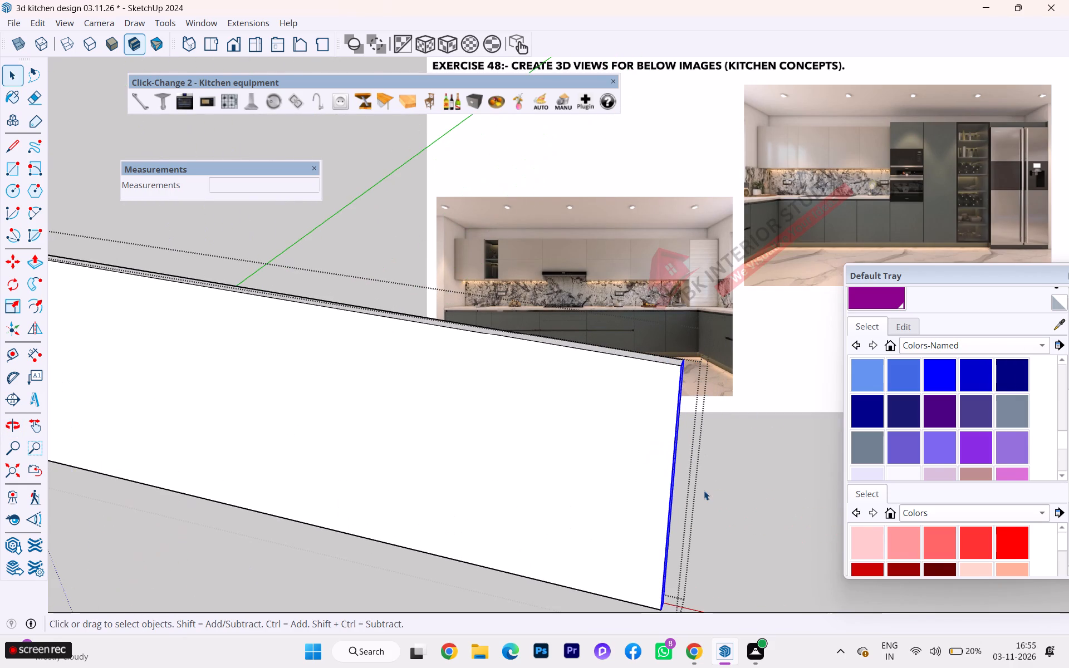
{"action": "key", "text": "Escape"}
Mark the first door with a guide 18" in from the front panel's right end edge and a gap guide 4 mm beyond it.
{"action": "scroll", "coordinate": [695, 433], "scroll_direction": "down", "scroll_amount": 2}
{"action": "double_click", "coordinate": [610, 432]}
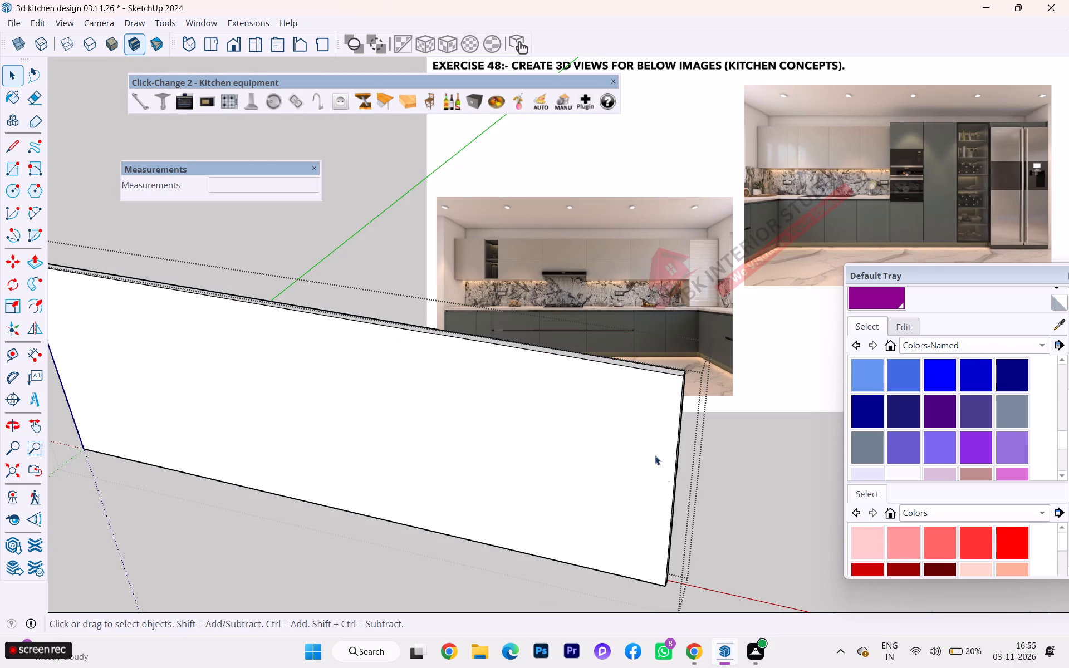
{"action": "key", "text": "t"}
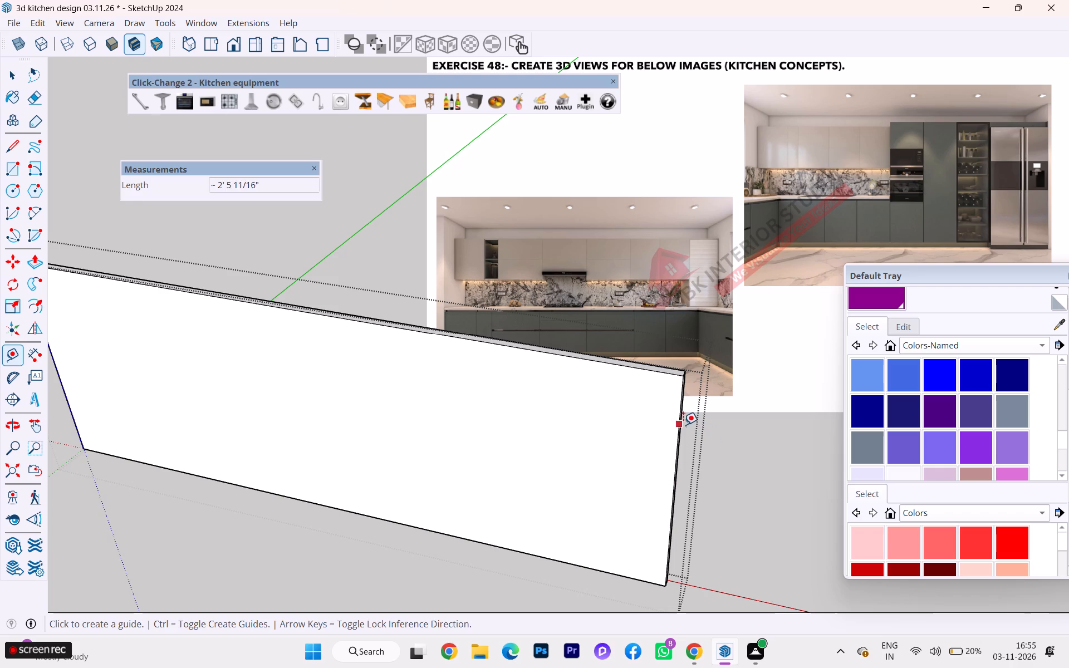
{"action": "scroll", "coordinate": [698, 372], "scroll_direction": "up", "scroll_amount": 2}
{"action": "scroll", "coordinate": [698, 372], "scroll_direction": "down", "scroll_amount": 2}
{"action": "scroll", "coordinate": [698, 372], "scroll_direction": "up", "scroll_amount": 9}
{"action": "left_click", "coordinate": [659, 402]}
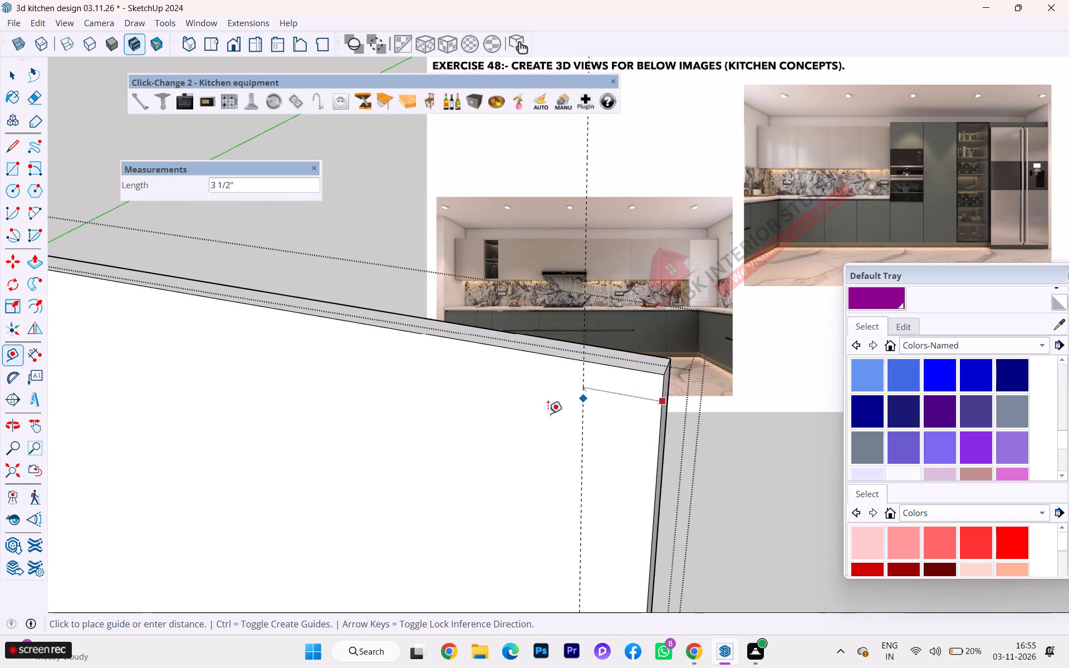
{"action": "scroll", "coordinate": [524, 421], "scroll_direction": "down", "scroll_amount": 1}
{"action": "scroll", "coordinate": [524, 421], "scroll_direction": "up", "scroll_amount": 1}
{"action": "scroll", "coordinate": [524, 421], "scroll_direction": "down", "scroll_amount": 3}
{"action": "scroll", "coordinate": [524, 421], "scroll_direction": "up", "scroll_amount": 6}
{"action": "scroll", "coordinate": [524, 421], "scroll_direction": "down", "scroll_amount": 4}
{"action": "scroll", "coordinate": [529, 423], "scroll_direction": "up", "scroll_amount": 2}
{"action": "scroll", "coordinate": [530, 424], "scroll_direction": "down", "scroll_amount": 4}
{"action": "scroll", "coordinate": [573, 433], "scroll_direction": "up", "scroll_amount": 2}
{"action": "scroll", "coordinate": [573, 434], "scroll_direction": "down", "scroll_amount": 8}
{"action": "scroll", "coordinate": [580, 438], "scroll_direction": "up", "scroll_amount": 2}
{"action": "scroll", "coordinate": [580, 438], "scroll_direction": "down", "scroll_amount": 3}
{"action": "scroll", "coordinate": [577, 442], "scroll_direction": "up", "scroll_amount": 1}
{"action": "scroll", "coordinate": [577, 442], "scroll_direction": "down", "scroll_amount": 1}
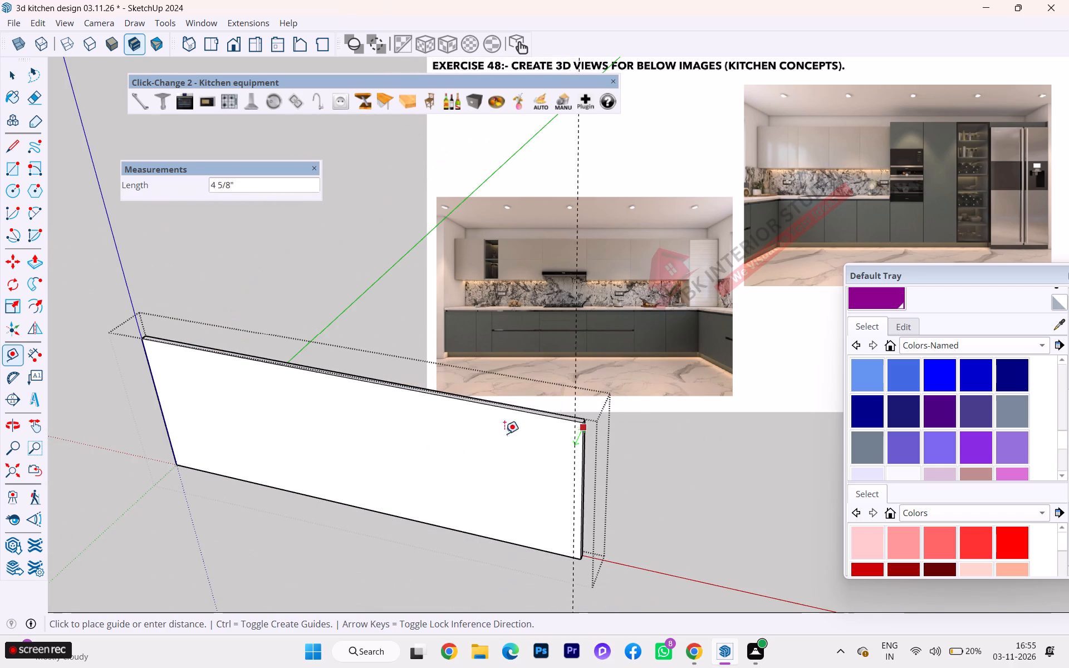
{"action": "key", "text": "1"}
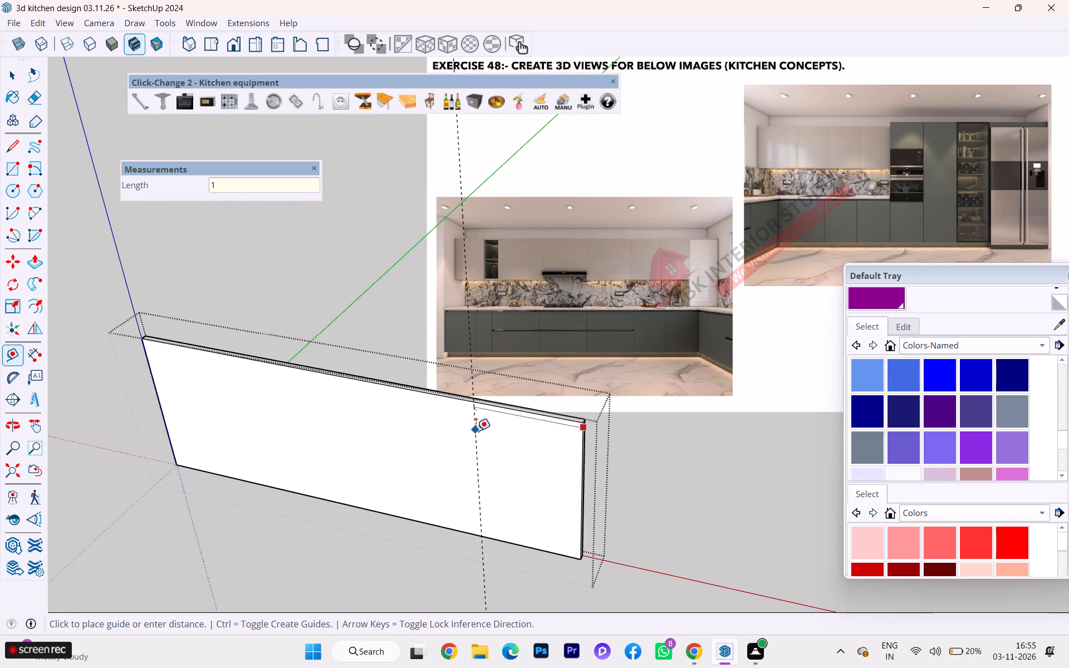
{"action": "key", "text": "8"}
{"action": "key", "text": "Return"}
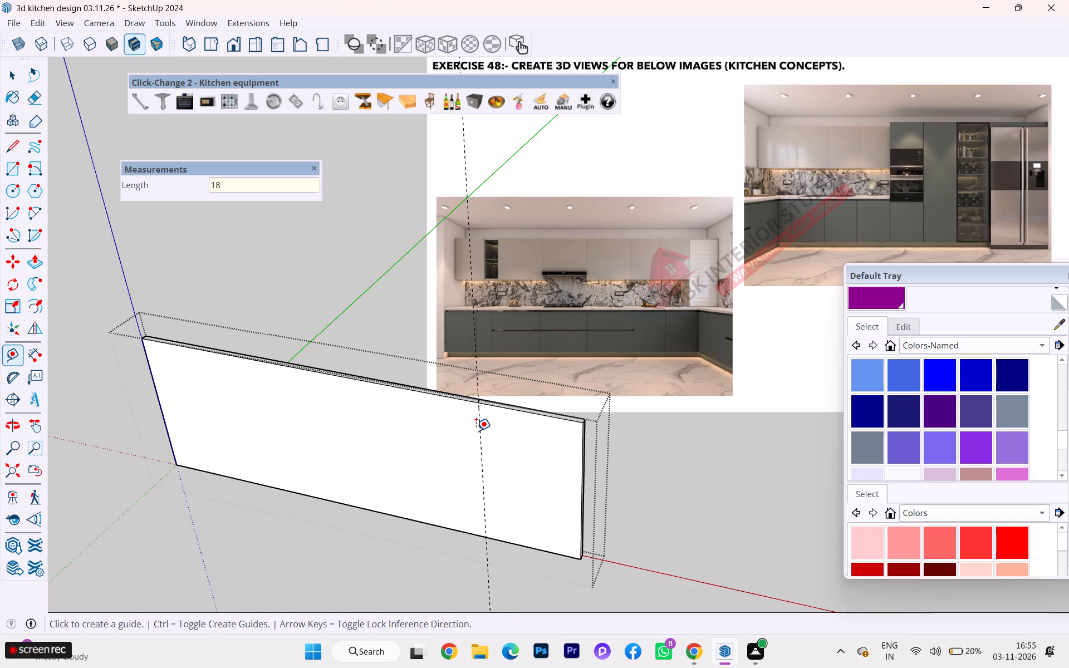
{"action": "left_click", "coordinate": [482, 431]}
{"action": "type", "text": "4mm"}
{"action": "key", "text": "Return"}
Mark the second door with a guide 18" beyond the first gap and another gap guide 4 mm past it.
{"action": "scroll", "coordinate": [640, 425], "scroll_direction": "down", "scroll_amount": 1}
{"action": "scroll", "coordinate": [648, 424], "scroll_direction": "up", "scroll_amount": 3}
{"action": "scroll", "coordinate": [672, 422], "scroll_direction": "down", "scroll_amount": 1}
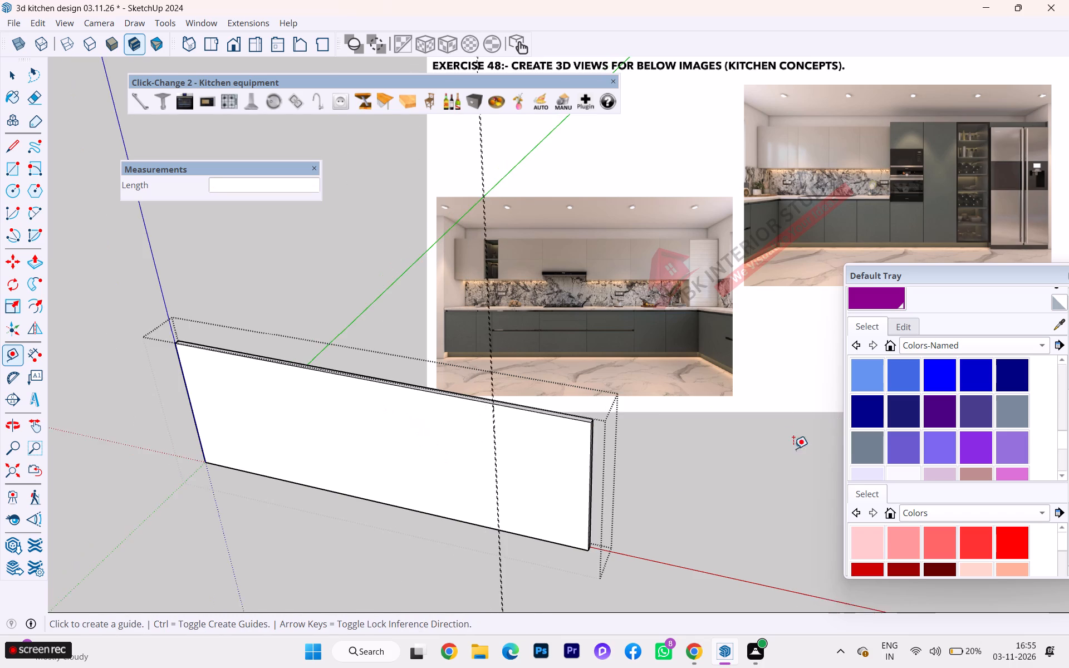
{"action": "scroll", "coordinate": [764, 461], "scroll_direction": "down", "scroll_amount": 2}
{"action": "middle_click_drag", "start_coordinate": [670, 487], "coordinate": [869, 472]}
{"action": "scroll", "coordinate": [879, 480], "scroll_direction": "down", "scroll_amount": 1}
{"action": "scroll", "coordinate": [543, 438], "scroll_direction": "up", "scroll_amount": 8}
{"action": "scroll", "coordinate": [589, 410], "scroll_direction": "down", "scroll_amount": 1}
{"action": "scroll", "coordinate": [589, 410], "scroll_direction": "up", "scroll_amount": 1}
{"action": "scroll", "coordinate": [589, 410], "scroll_direction": "down", "scroll_amount": 2}
{"action": "scroll", "coordinate": [589, 410], "scroll_direction": "up", "scroll_amount": 10}
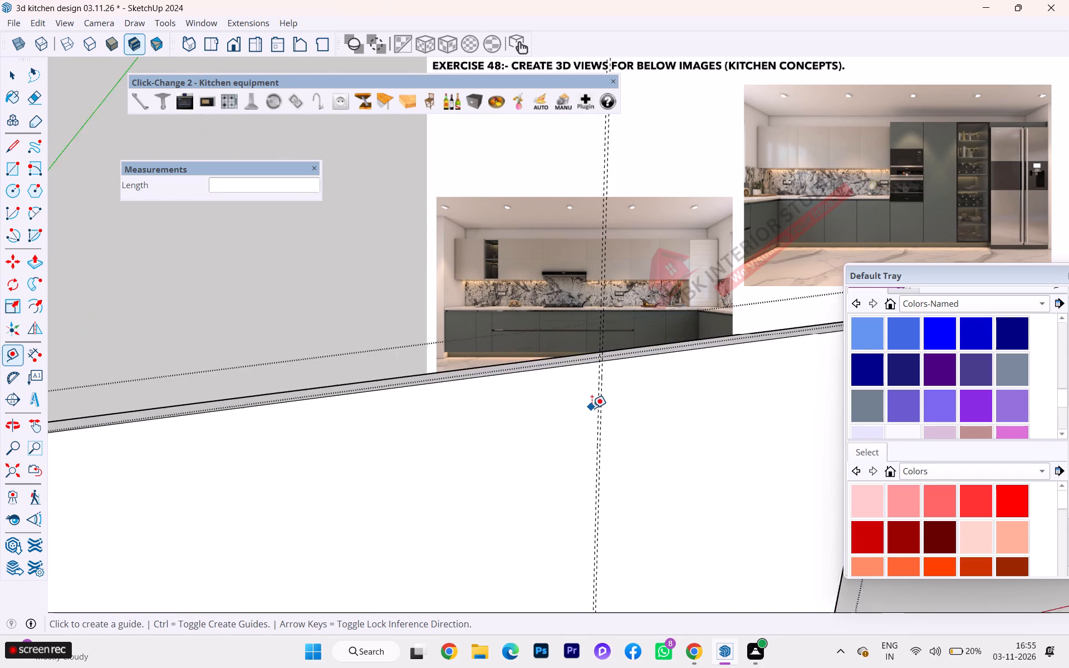
{"action": "scroll", "coordinate": [592, 408], "scroll_direction": "up", "scroll_amount": 2}
{"action": "left_click", "coordinate": [600, 398]}
{"action": "type", "text": "18"}
{"action": "key", "text": "Return"}
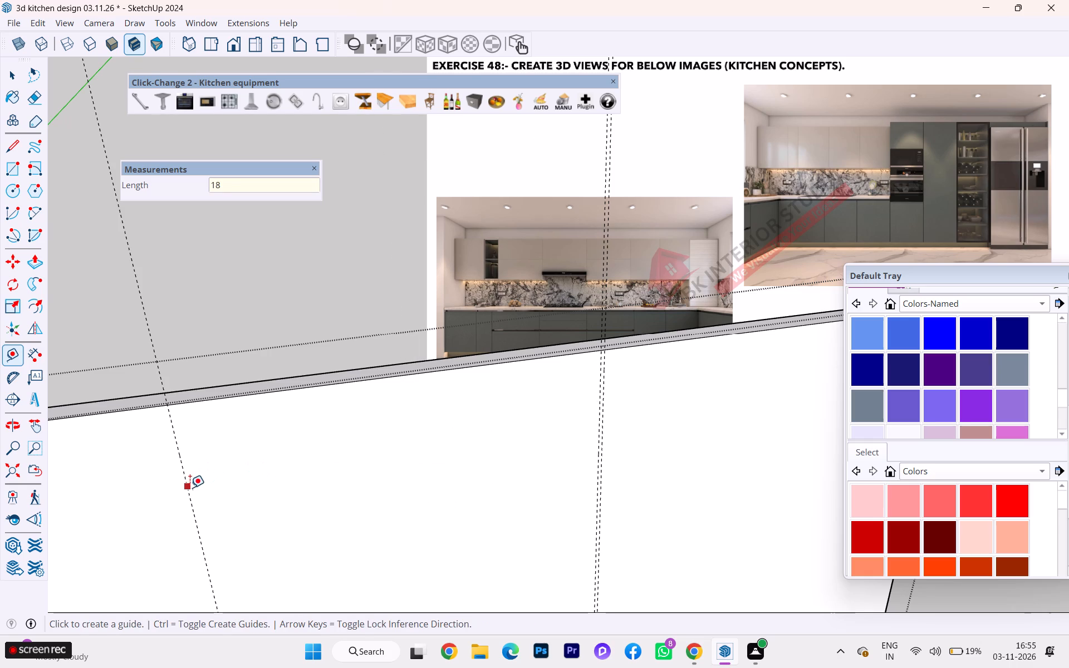
{"action": "left_click", "coordinate": [189, 488]}
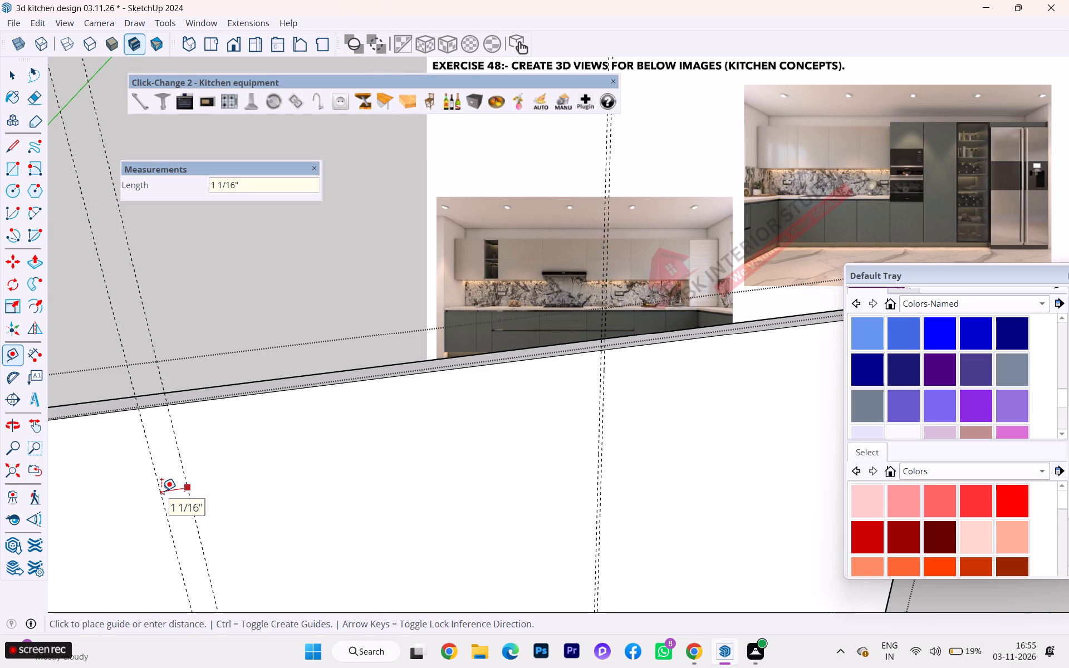
{"action": "type", "text": "4mm"}
{"action": "key", "text": "Return"}
Mark the third door with a guide 18" beyond the second gap and another gap guide 4 mm past it.
{"action": "scroll", "coordinate": [412, 456], "scroll_direction": "down", "scroll_amount": 6}
{"action": "scroll", "coordinate": [764, 424], "scroll_direction": "down", "scroll_amount": 3}
{"action": "scroll", "coordinate": [864, 431], "scroll_direction": "down", "scroll_amount": 1}
{"action": "scroll", "coordinate": [358, 479], "scroll_direction": "up", "scroll_amount": 4}
{"action": "scroll", "coordinate": [415, 458], "scroll_direction": "up", "scroll_amount": 2}
{"action": "scroll", "coordinate": [416, 457], "scroll_direction": "down", "scroll_amount": 1}
{"action": "scroll", "coordinate": [416, 457], "scroll_direction": "up", "scroll_amount": 1}
{"action": "left_click", "coordinate": [426, 441]}
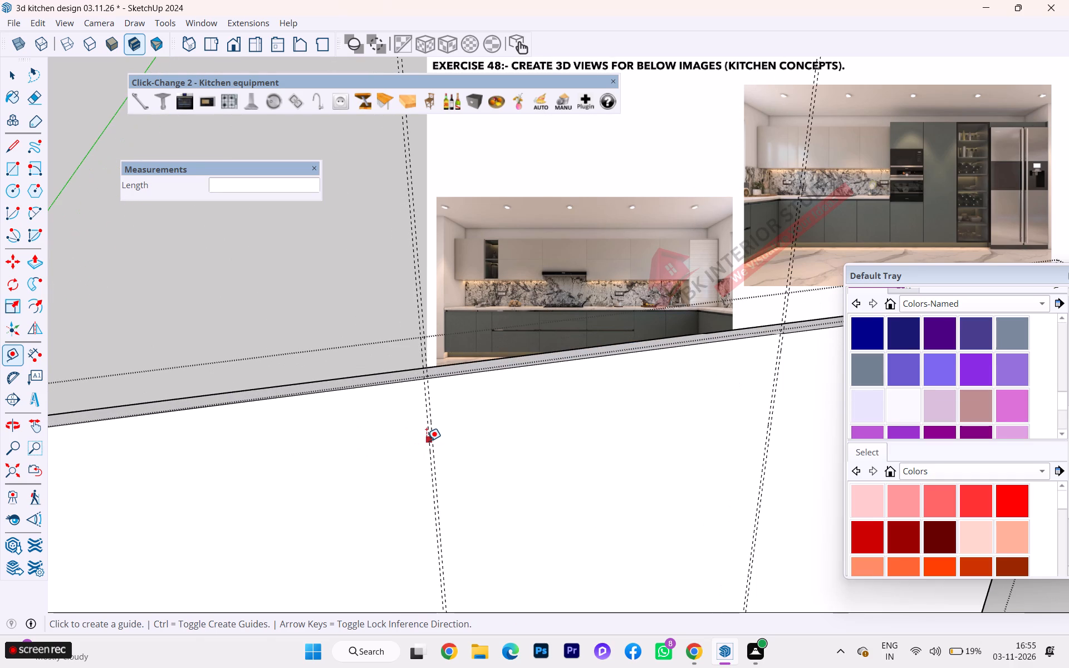
{"action": "scroll", "coordinate": [246, 471], "scroll_direction": "down", "scroll_amount": 1}
{"action": "scroll", "coordinate": [699, 424], "scroll_direction": "down", "scroll_amount": 2}
{"action": "scroll", "coordinate": [699, 424], "scroll_direction": "up", "scroll_amount": 2}
{"action": "scroll", "coordinate": [699, 424], "scroll_direction": "down", "scroll_amount": 4}
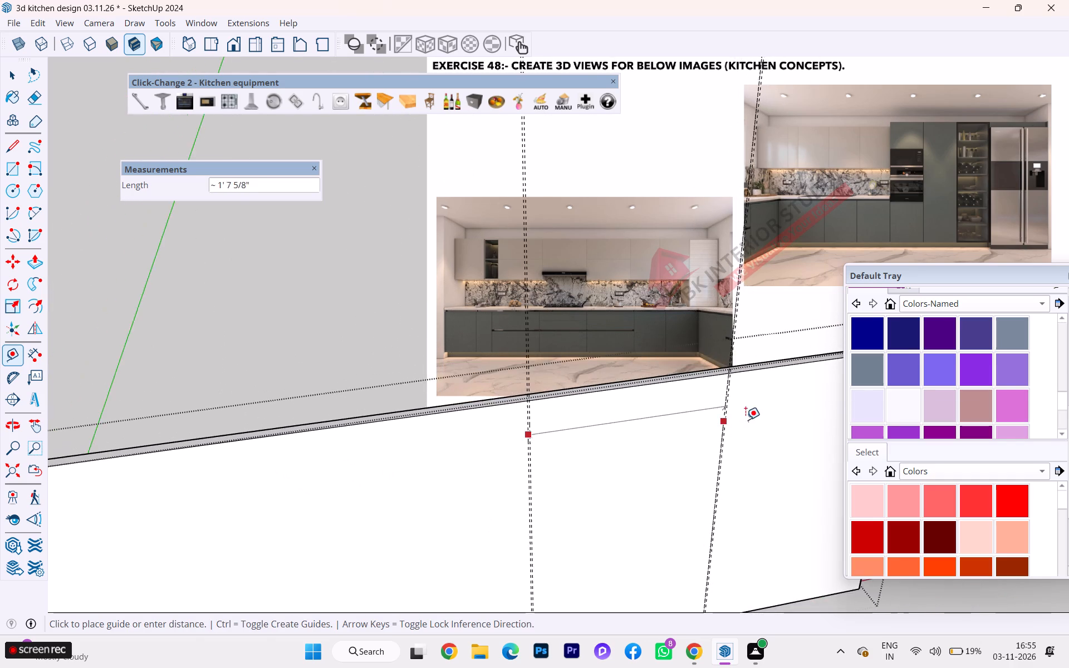
{"action": "scroll", "coordinate": [746, 420], "scroll_direction": "down", "scroll_amount": 2}
{"action": "scroll", "coordinate": [746, 420], "scroll_direction": "up", "scroll_amount": 4}
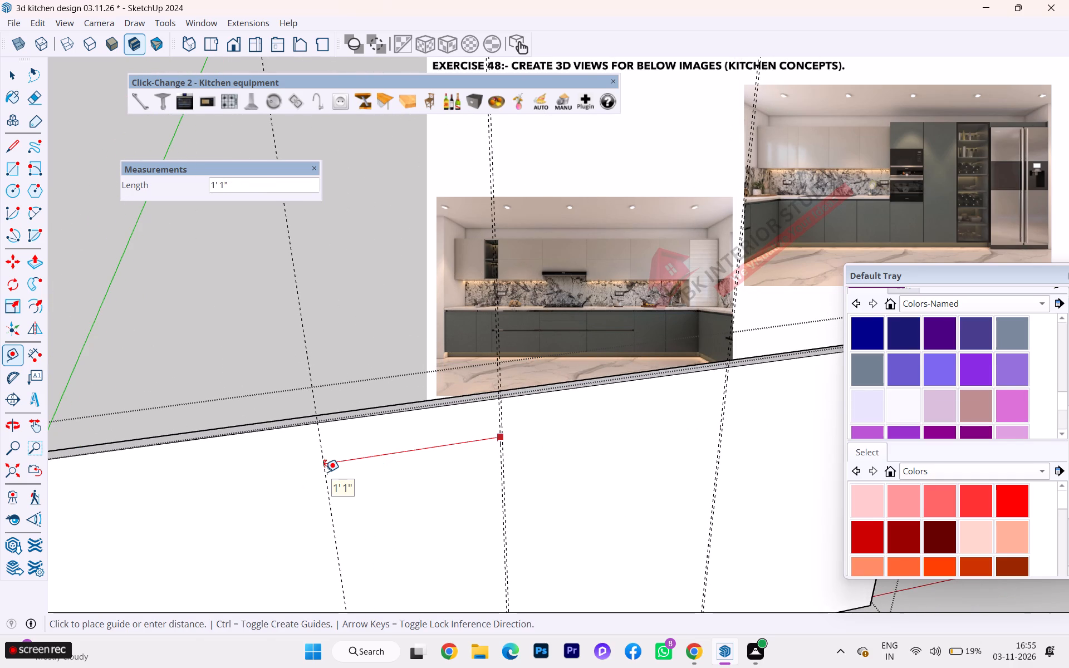
{"action": "type", "text": "18"}
{"action": "key", "text": "Return"}
{"action": "left_click", "coordinate": [248, 475]}
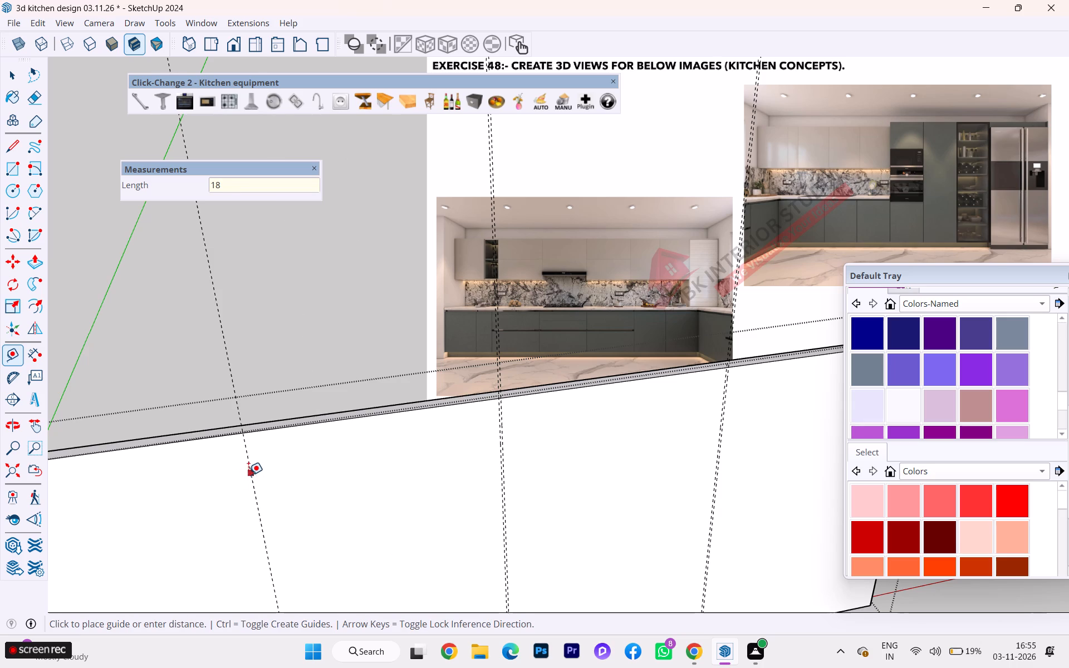
{"action": "type", "text": "4mm"}
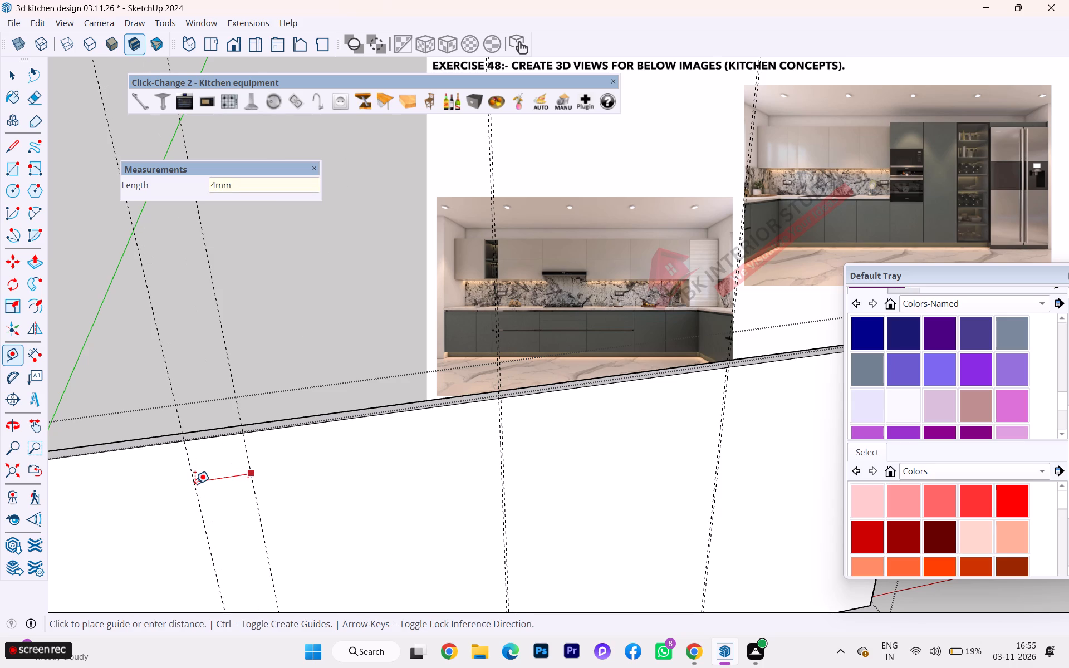
{"action": "key", "text": "Return"}
Mark a narrow division with a guide 6" beyond the third gap and a gap guide 4 mm past it.
{"action": "scroll", "coordinate": [331, 448], "scroll_direction": "down", "scroll_amount": 2}
{"action": "scroll", "coordinate": [341, 448], "scroll_direction": "up", "scroll_amount": 2}
{"action": "scroll", "coordinate": [342, 448], "scroll_direction": "down", "scroll_amount": 1}
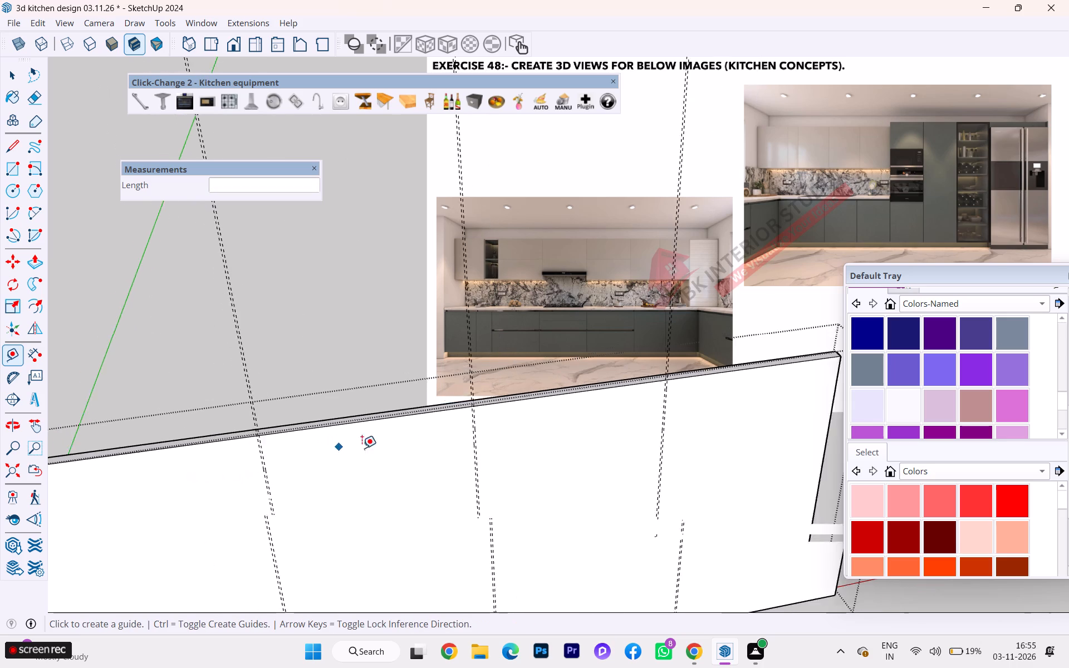
{"action": "scroll", "coordinate": [362, 448], "scroll_direction": "down", "scroll_amount": 2}
{"action": "scroll", "coordinate": [365, 448], "scroll_direction": "up", "scroll_amount": 2}
{"action": "scroll", "coordinate": [377, 448], "scroll_direction": "down", "scroll_amount": 2}
{"action": "scroll", "coordinate": [523, 436], "scroll_direction": "up", "scroll_amount": 3}
{"action": "scroll", "coordinate": [528, 438], "scroll_direction": "down", "scroll_amount": 2}
{"action": "scroll", "coordinate": [543, 439], "scroll_direction": "up", "scroll_amount": 1}
{"action": "scroll", "coordinate": [545, 439], "scroll_direction": "down", "scroll_amount": 1}
{"action": "scroll", "coordinate": [704, 439], "scroll_direction": "down", "scroll_amount": 1}
{"action": "scroll", "coordinate": [707, 439], "scroll_direction": "up", "scroll_amount": 3}
{"action": "scroll", "coordinate": [717, 440], "scroll_direction": "down", "scroll_amount": 3}
{"action": "scroll", "coordinate": [735, 442], "scroll_direction": "up", "scroll_amount": 1}
{"action": "scroll", "coordinate": [739, 443], "scroll_direction": "down", "scroll_amount": 3}
{"action": "scroll", "coordinate": [774, 447], "scroll_direction": "up", "scroll_amount": 1}
{"action": "scroll", "coordinate": [776, 449], "scroll_direction": "down", "scroll_amount": 2}
{"action": "scroll", "coordinate": [486, 449], "scroll_direction": "up", "scroll_amount": 2}
{"action": "scroll", "coordinate": [475, 449], "scroll_direction": "down", "scroll_amount": 3}
{"action": "scroll", "coordinate": [475, 449], "scroll_direction": "up", "scroll_amount": 4}
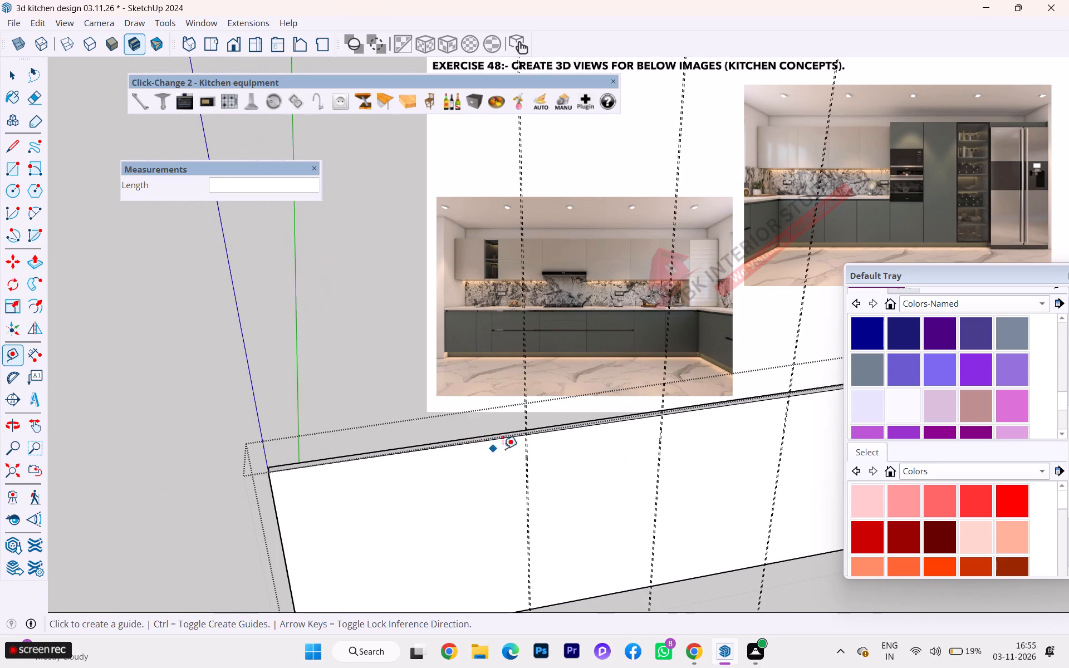
{"action": "scroll", "coordinate": [525, 436], "scroll_direction": "down", "scroll_amount": 3}
{"action": "scroll", "coordinate": [528, 435], "scroll_direction": "up", "scroll_amount": 1}
{"action": "scroll", "coordinate": [528, 435], "scroll_direction": "down", "scroll_amount": 6}
{"action": "scroll", "coordinate": [528, 435], "scroll_direction": "up", "scroll_amount": 20}
{"action": "scroll", "coordinate": [528, 435], "scroll_direction": "up", "scroll_amount": 8}
{"action": "scroll", "coordinate": [526, 450], "scroll_direction": "down", "scroll_amount": 1}
{"action": "scroll", "coordinate": [526, 450], "scroll_direction": "up", "scroll_amount": 1}
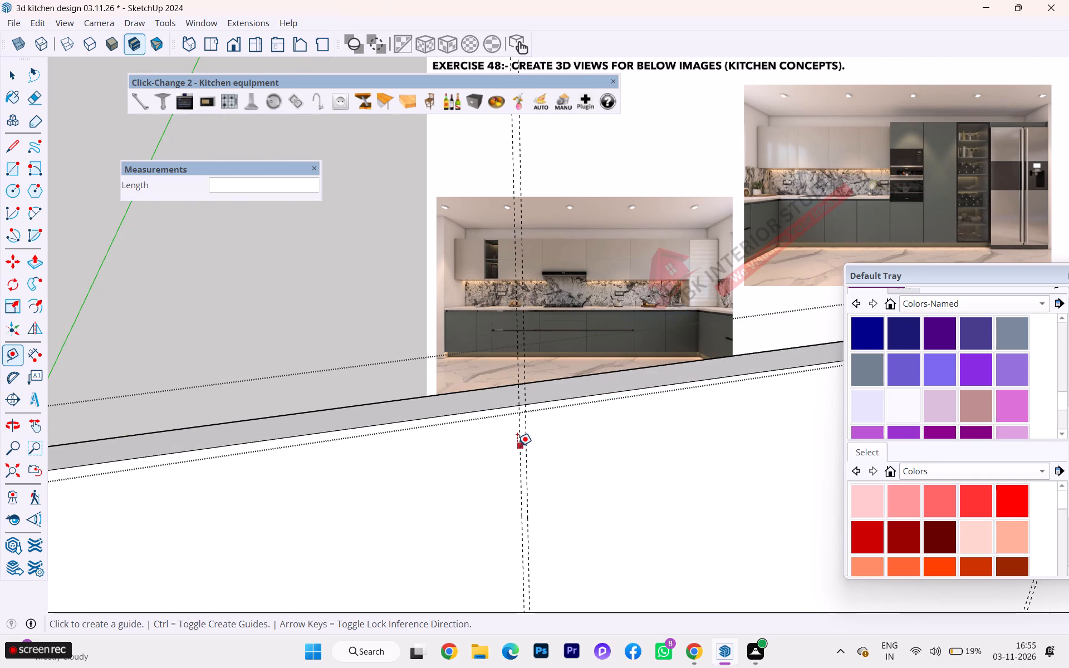
{"action": "left_click", "coordinate": [519, 445]}
{"action": "scroll", "coordinate": [379, 469], "scroll_direction": "down", "scroll_amount": 11}
{"action": "scroll", "coordinate": [401, 474], "scroll_direction": "up", "scroll_amount": 2}
{"action": "scroll", "coordinate": [402, 475], "scroll_direction": "down", "scroll_amount": 2}
{"action": "scroll", "coordinate": [423, 468], "scroll_direction": "up", "scroll_amount": 1}
{"action": "scroll", "coordinate": [423, 468], "scroll_direction": "down", "scroll_amount": 2}
{"action": "scroll", "coordinate": [423, 468], "scroll_direction": "up", "scroll_amount": 1}
{"action": "scroll", "coordinate": [423, 468], "scroll_direction": "down", "scroll_amount": 4}
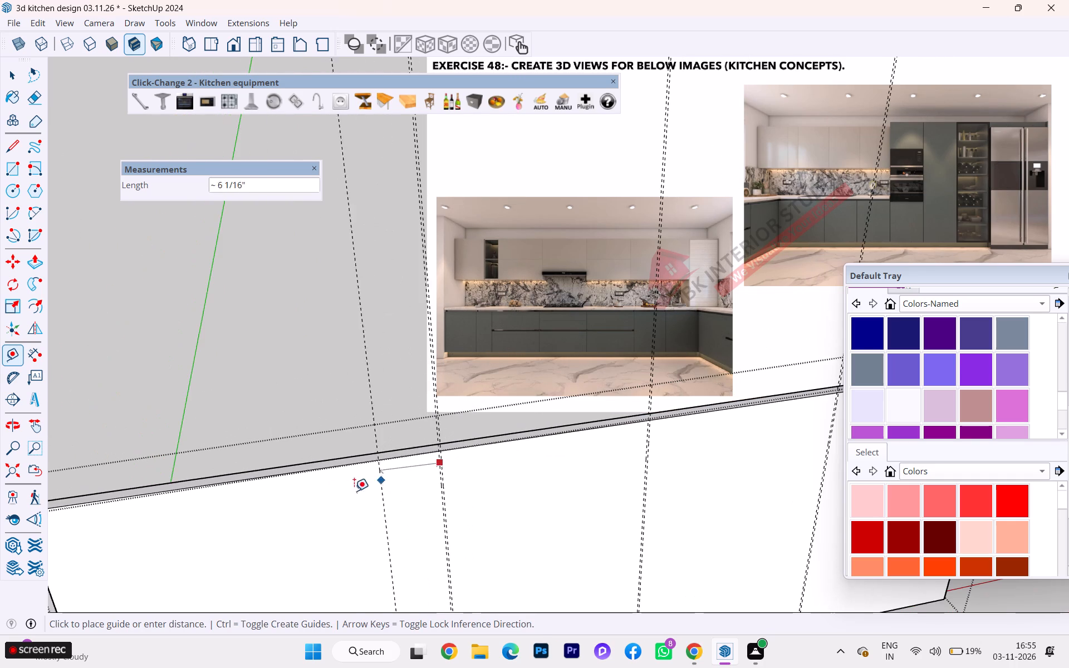
{"action": "scroll", "coordinate": [293, 495], "scroll_direction": "down", "scroll_amount": 1}
{"action": "key", "text": "6"}
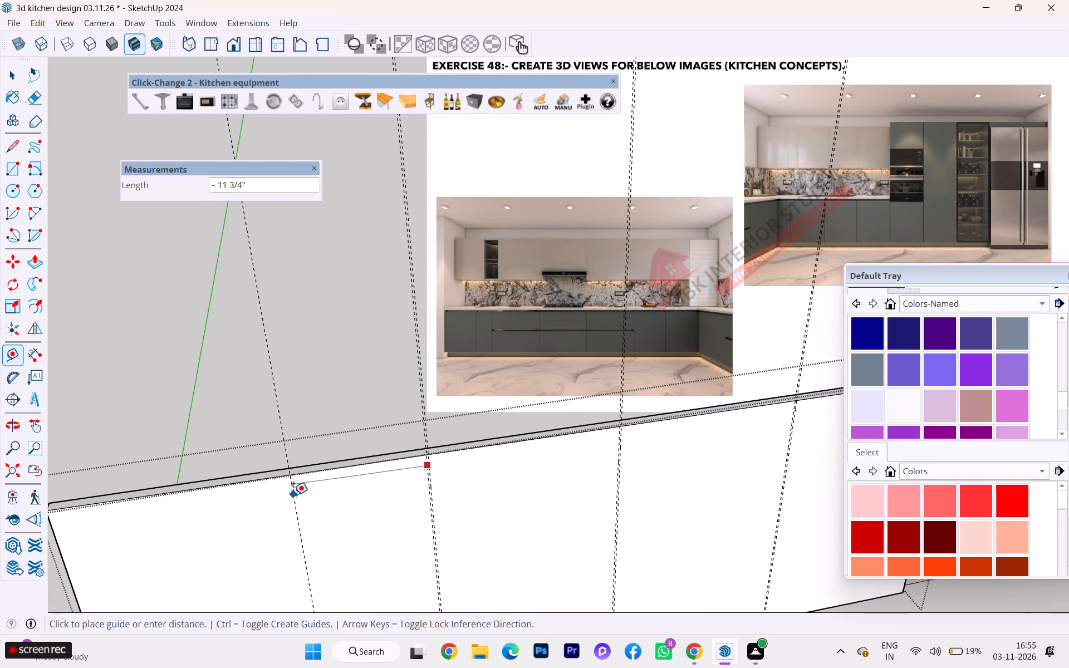
{"action": "key", "text": "Return"}
{"action": "left_click", "coordinate": [356, 484]}
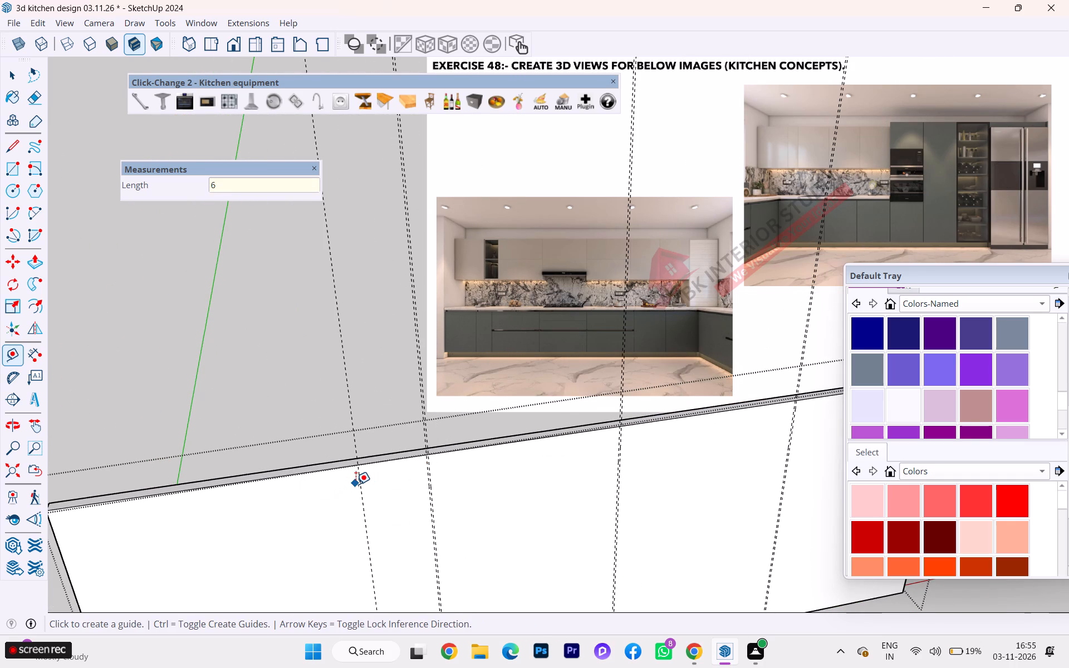
{"action": "key", "text": "Escape"}
{"action": "left_click", "coordinate": [359, 478]}
{"action": "type", "text": "4mm"}
{"action": "key", "text": "Return"}
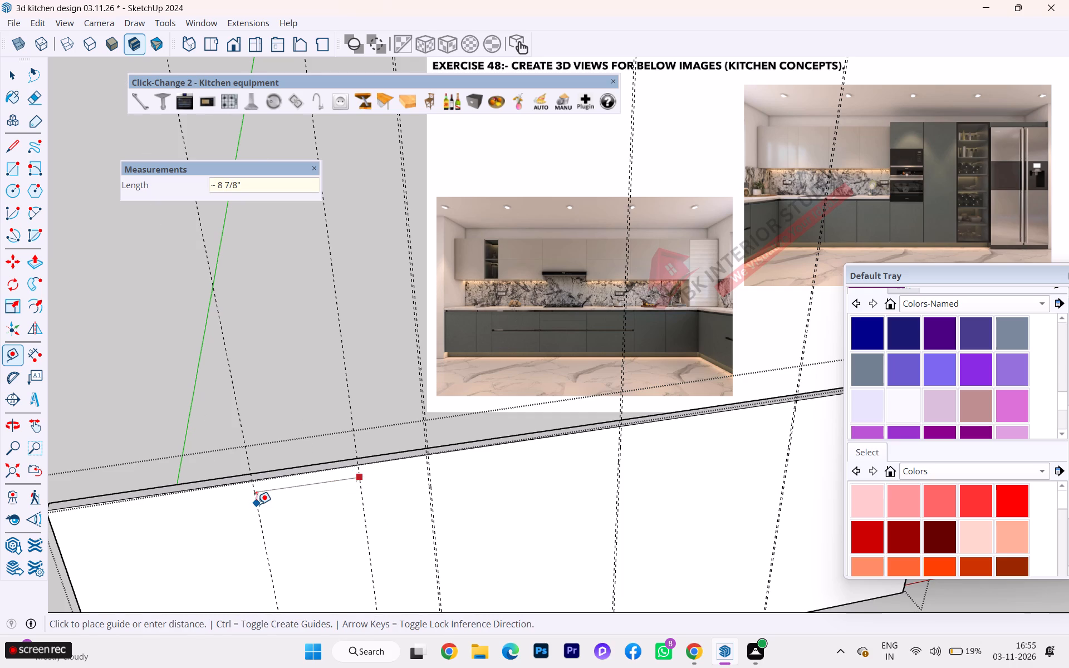
{"action": "key", "text": "4"}
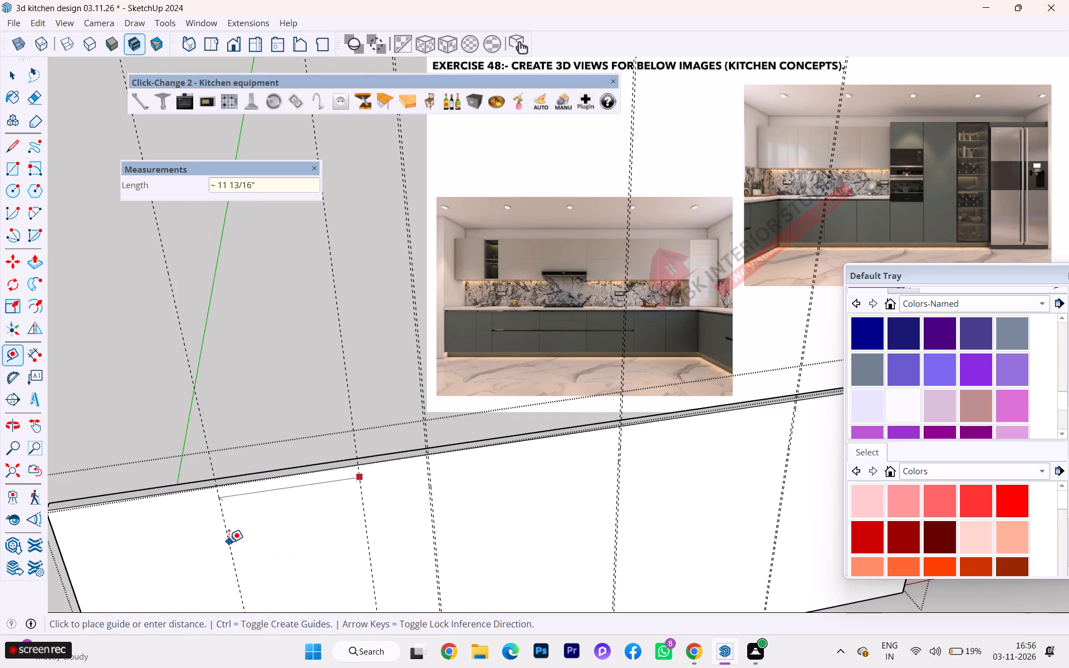
{"action": "type", "text": "mm"}
{"action": "key", "text": "Return"}
{"action": "key", "text": "Escape"}
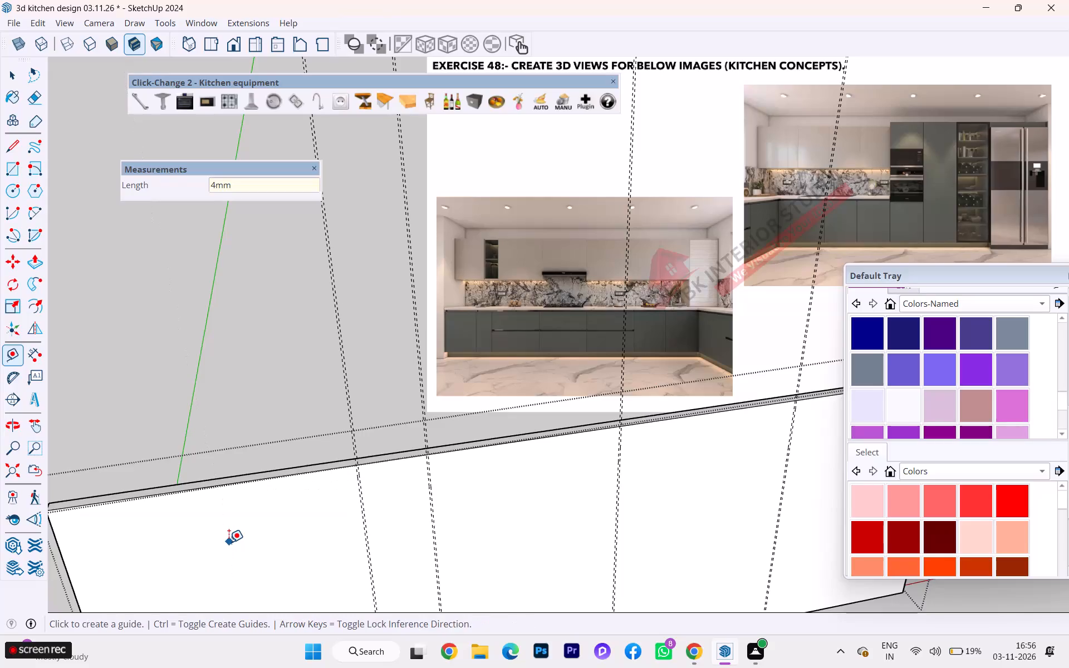
Dimension the third door's width along the panel's bottom edge, between the second and third pairs of gap guides.
{"action": "scroll", "coordinate": [316, 423], "scroll_direction": "down", "scroll_amount": 2}
{"action": "scroll", "coordinate": [316, 423], "scroll_direction": "up", "scroll_amount": 3}
{"action": "scroll", "coordinate": [316, 423], "scroll_direction": "down", "scroll_amount": 1}
{"action": "scroll", "coordinate": [315, 421], "scroll_direction": "up", "scroll_amount": 1}
{"action": "scroll", "coordinate": [314, 421], "scroll_direction": "down", "scroll_amount": 1}
{"action": "scroll", "coordinate": [313, 421], "scroll_direction": "up", "scroll_amount": 1}
{"action": "scroll", "coordinate": [313, 420], "scroll_direction": "down", "scroll_amount": 8}
{"action": "scroll", "coordinate": [397, 482], "scroll_direction": "down", "scroll_amount": 1}
{"action": "middle_click_drag", "start_coordinate": [169, 505], "coordinate": [62, 478]}
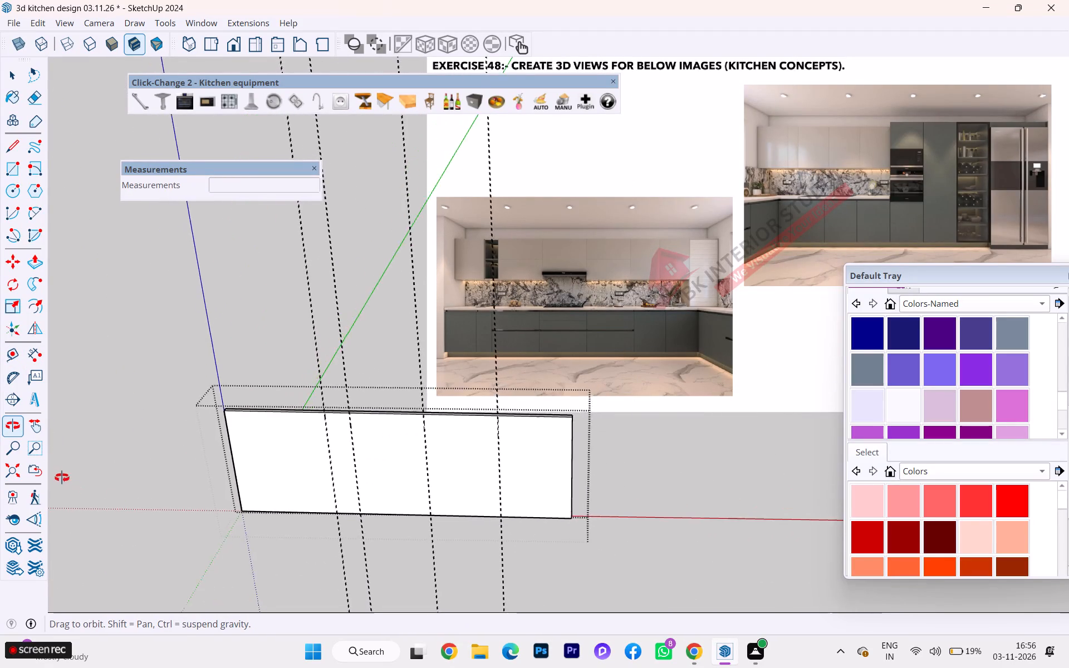
{"action": "middle_click_drag", "start_coordinate": [62, 478], "coordinate": [43, 457]}
{"action": "scroll", "coordinate": [430, 480], "scroll_direction": "up", "scroll_amount": 2}
{"action": "scroll", "coordinate": [428, 485], "scroll_direction": "down", "scroll_amount": 1}
{"action": "scroll", "coordinate": [428, 488], "scroll_direction": "up", "scroll_amount": 2}
{"action": "scroll", "coordinate": [427, 490], "scroll_direction": "down", "scroll_amount": 1}
{"action": "scroll", "coordinate": [427, 490], "scroll_direction": "up", "scroll_amount": 9}
{"action": "scroll", "coordinate": [421, 501], "scroll_direction": "down", "scroll_amount": 1}
{"action": "scroll", "coordinate": [421, 501], "scroll_direction": "up", "scroll_amount": 1}
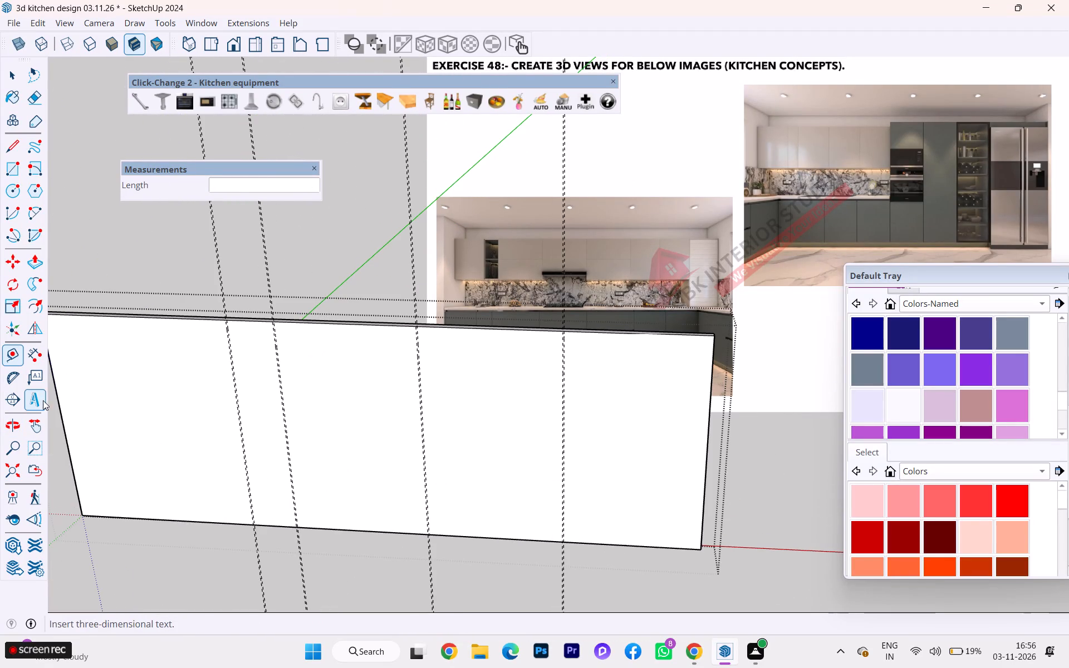
{"action": "left_click", "coordinate": [36, 352]}
{"action": "scroll", "coordinate": [379, 565], "scroll_direction": "up", "scroll_amount": 3}
{"action": "scroll", "coordinate": [373, 565], "scroll_direction": "down", "scroll_amount": 1}
{"action": "scroll", "coordinate": [288, 529], "scroll_direction": "up", "scroll_amount": 4}
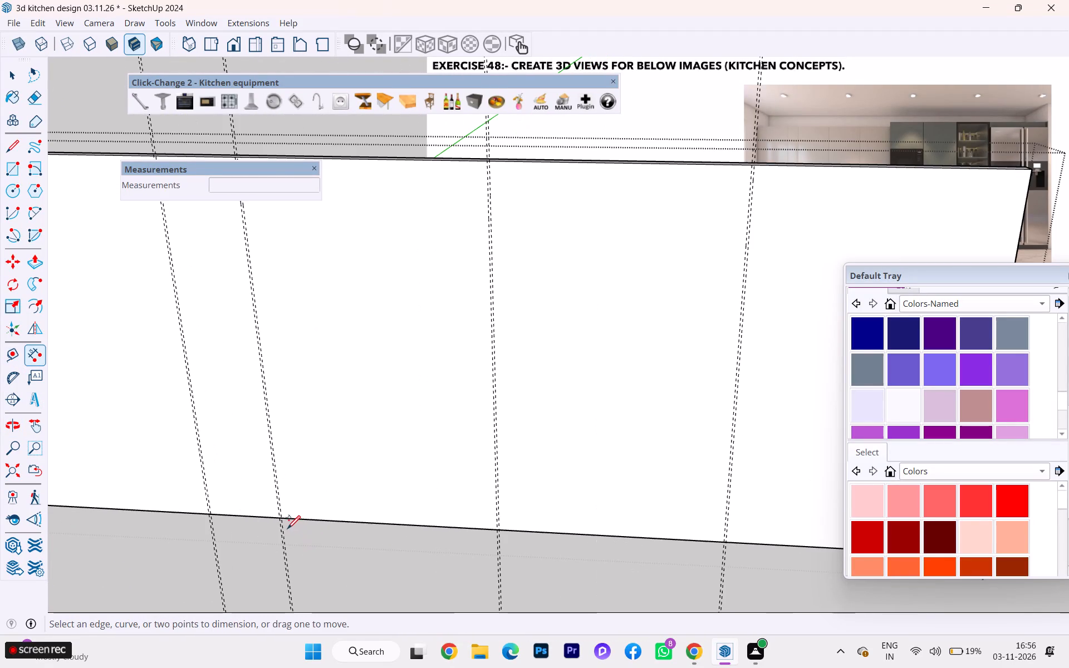
{"action": "left_click", "coordinate": [282, 519]}
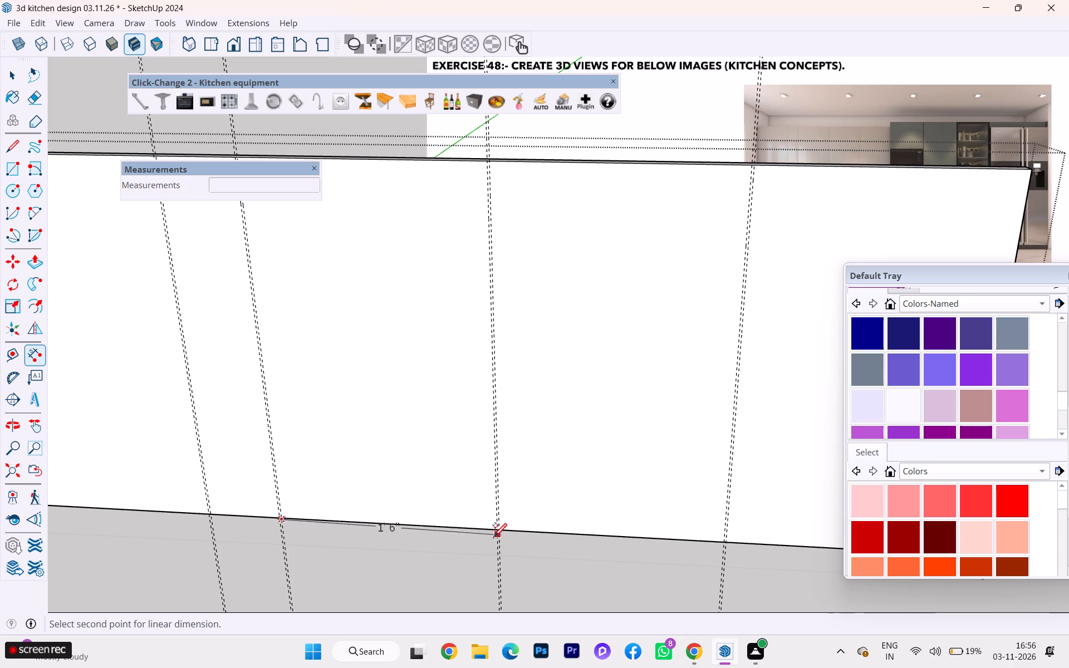
{"action": "scroll", "coordinate": [496, 530], "scroll_direction": "up", "scroll_amount": 10}
{"action": "scroll", "coordinate": [497, 531], "scroll_direction": "down", "scroll_amount": 2}
{"action": "scroll", "coordinate": [501, 541], "scroll_direction": "up", "scroll_amount": 1}
{"action": "scroll", "coordinate": [502, 545], "scroll_direction": "down", "scroll_amount": 3}
{"action": "scroll", "coordinate": [503, 547], "scroll_direction": "up", "scroll_amount": 3}
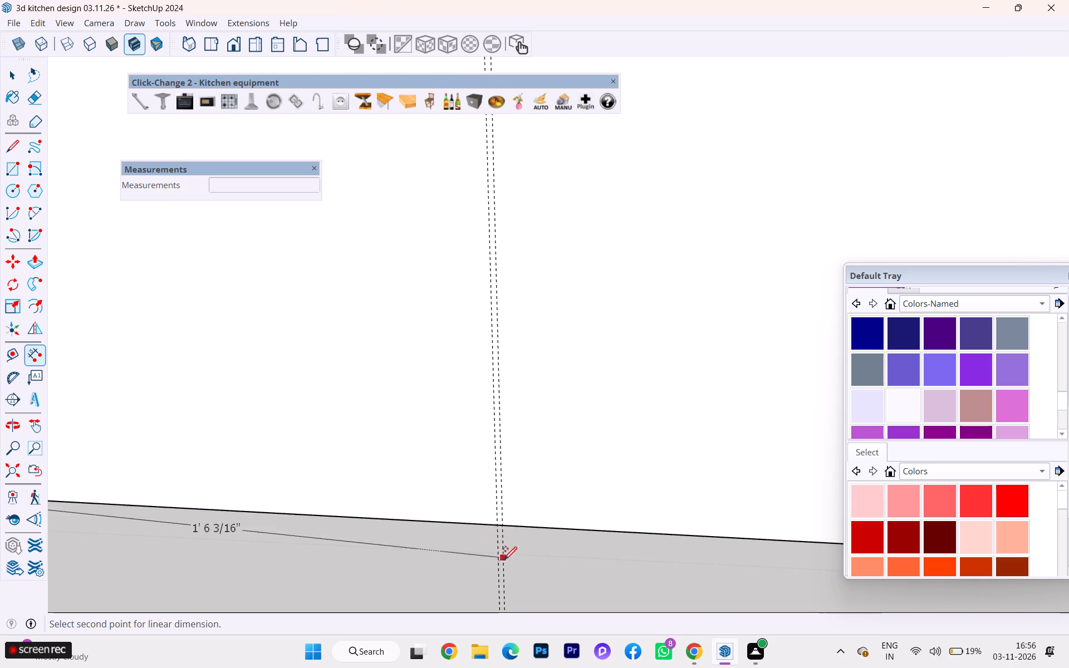
{"action": "left_click", "coordinate": [499, 527]}
{"action": "left_click", "coordinate": [467, 586]}
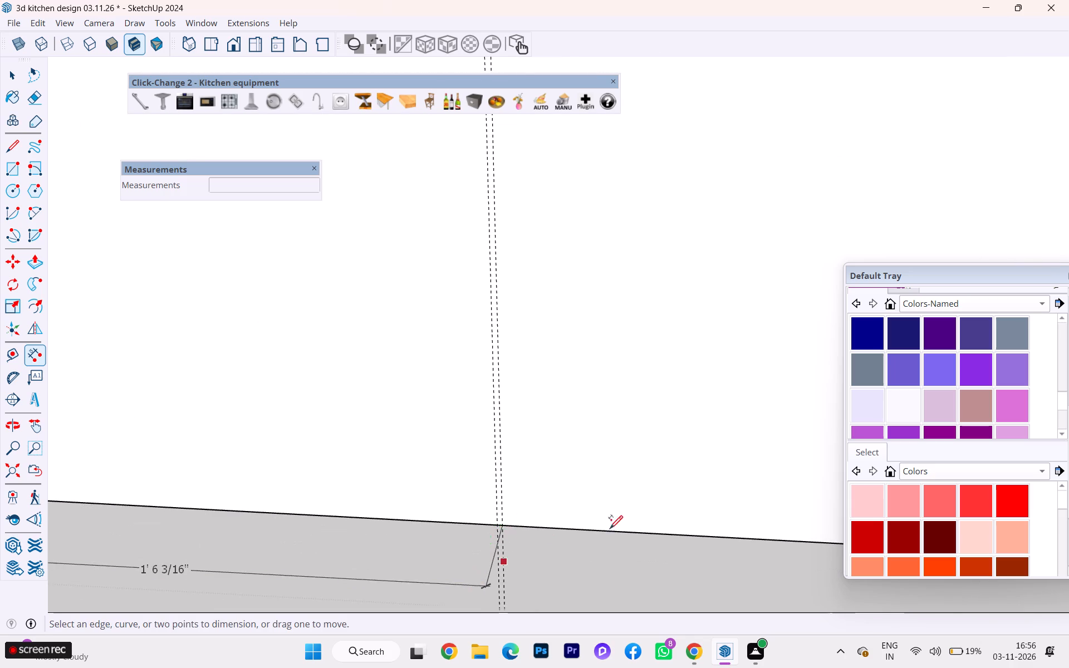
{"action": "scroll", "coordinate": [617, 527], "scroll_direction": "down", "scroll_amount": 7}
{"action": "scroll", "coordinate": [694, 526], "scroll_direction": "up", "scroll_amount": 5}
{"action": "scroll", "coordinate": [710, 526], "scroll_direction": "down", "scroll_amount": 2}
{"action": "scroll", "coordinate": [748, 525], "scroll_direction": "up", "scroll_amount": 1}
{"action": "scroll", "coordinate": [737, 537], "scroll_direction": "down", "scroll_amount": 1}
{"action": "middle_click_drag", "start_coordinate": [835, 537], "coordinate": [901, 529]}
{"action": "scroll", "coordinate": [178, 573], "scroll_direction": "up", "scroll_amount": 2}
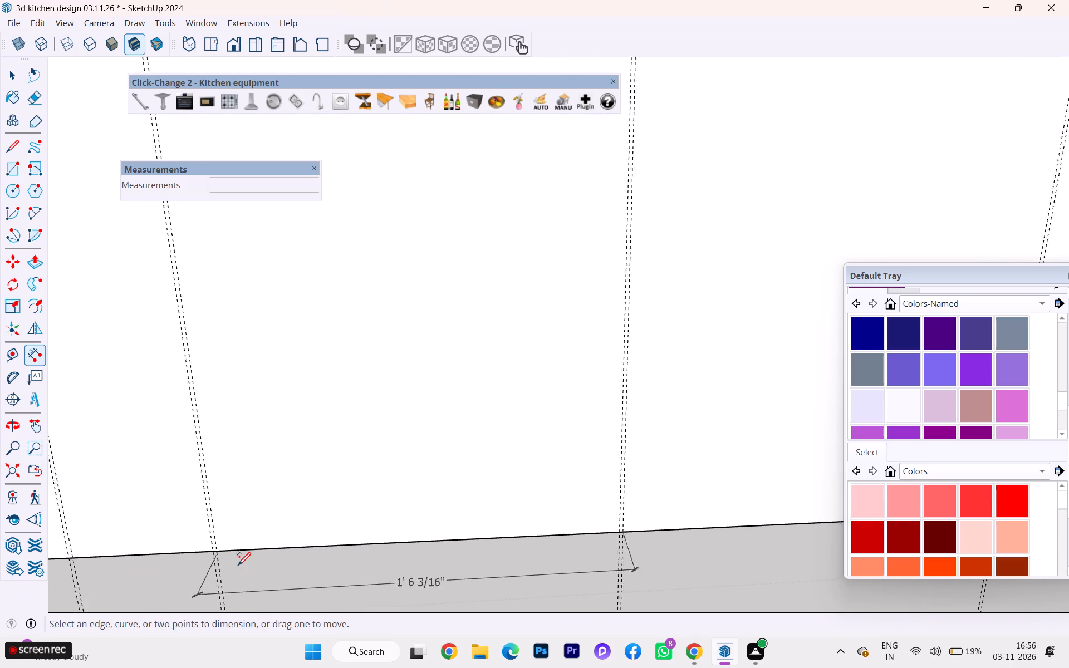
Delete the width dimension of the third door along the front panel's bottom edge.
{"action": "scroll", "coordinate": [238, 564], "scroll_direction": "up", "scroll_amount": 8}
{"action": "scroll", "coordinate": [239, 563], "scroll_direction": "down", "scroll_amount": 5}
{"action": "scroll", "coordinate": [238, 564], "scroll_direction": "up", "scroll_amount": 2}
{"action": "scroll", "coordinate": [238, 565], "scroll_direction": "down", "scroll_amount": 2}
{"action": "scroll", "coordinate": [256, 588], "scroll_direction": "up", "scroll_amount": 1}
{"action": "scroll", "coordinate": [258, 590], "scroll_direction": "down", "scroll_amount": 2}
{"action": "scroll", "coordinate": [262, 593], "scroll_direction": "up", "scroll_amount": 1}
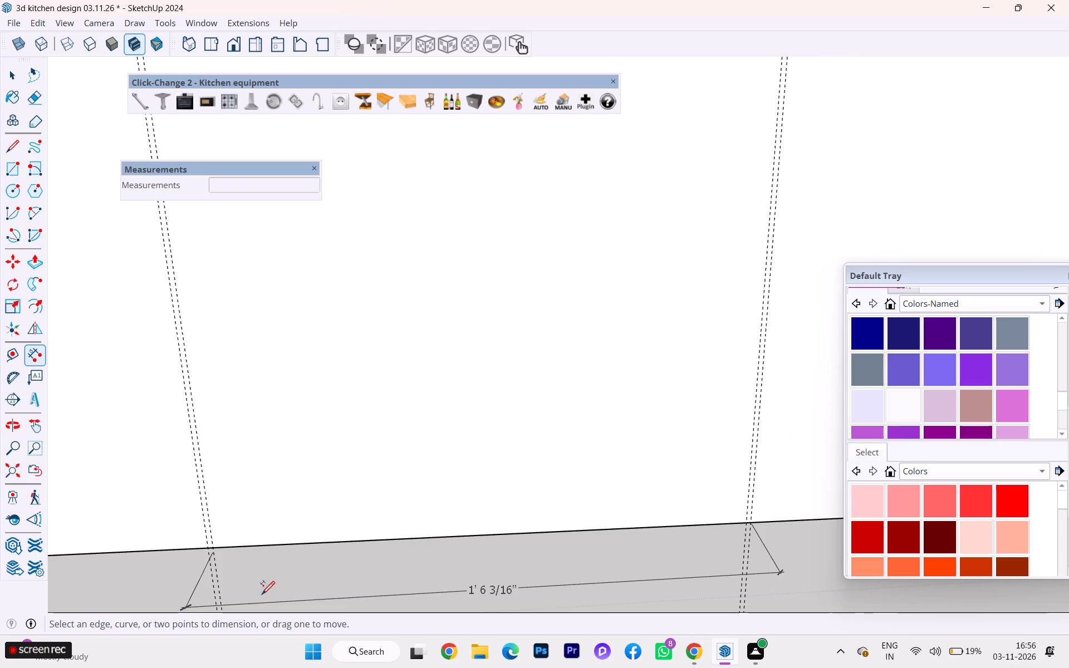
{"action": "key", "text": "Escape"}
{"action": "left_click", "coordinate": [12, 77]}
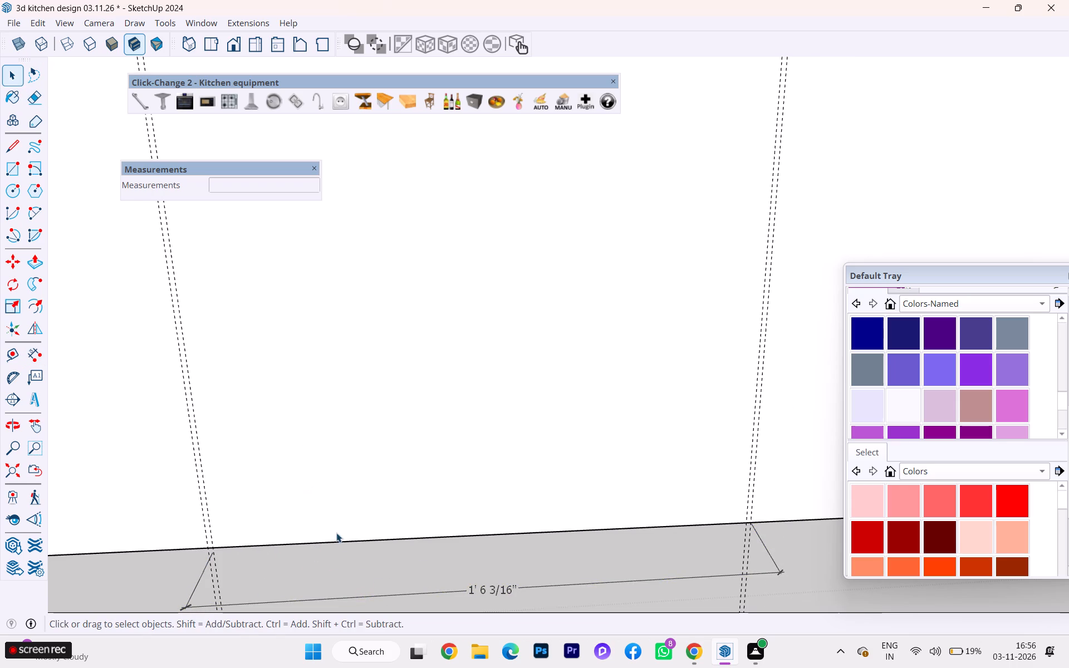
{"action": "left_click", "coordinate": [391, 594]}
{"action": "key", "text": "Delete"}
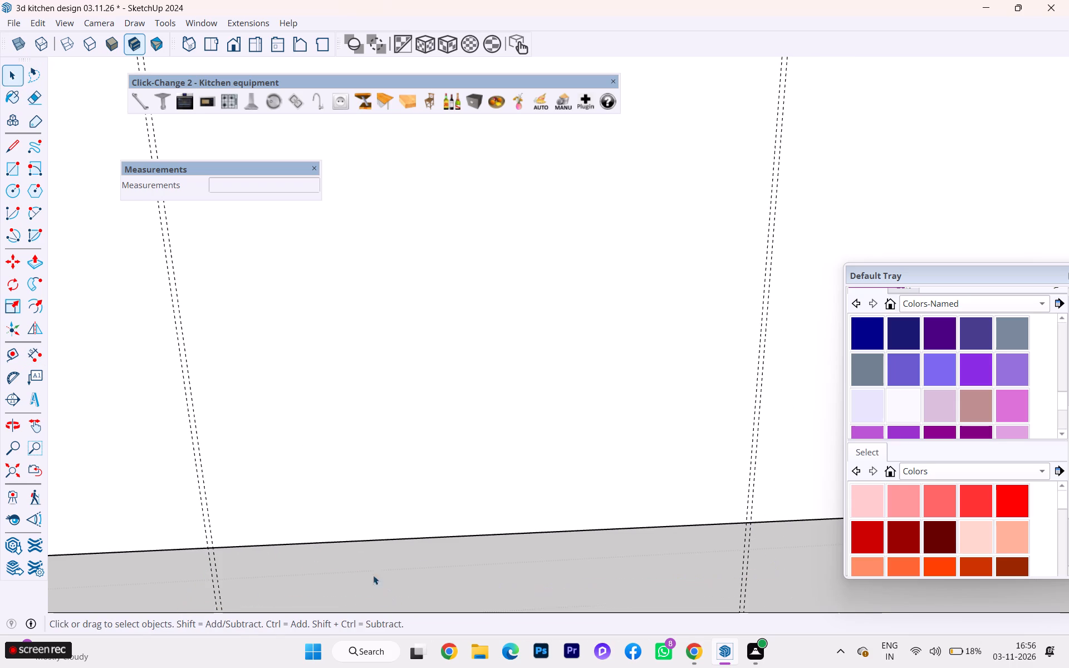
Finish editing the front panel's group and return to the whole kitchen model.
{"action": "scroll", "coordinate": [340, 501], "scroll_direction": "down", "scroll_amount": 5}
{"action": "scroll", "coordinate": [330, 477], "scroll_direction": "up", "scroll_amount": 2}
{"action": "scroll", "coordinate": [384, 321], "scroll_direction": "down", "scroll_amount": 1}
{"action": "scroll", "coordinate": [386, 321], "scroll_direction": "up", "scroll_amount": 2}
{"action": "scroll", "coordinate": [386, 321], "scroll_direction": "down", "scroll_amount": 6}
{"action": "scroll", "coordinate": [386, 321], "scroll_direction": "up", "scroll_amount": 1}
{"action": "scroll", "coordinate": [384, 320], "scroll_direction": "down", "scroll_amount": 7}
{"action": "scroll", "coordinate": [419, 350], "scroll_direction": "up", "scroll_amount": 2}
{"action": "scroll", "coordinate": [419, 351], "scroll_direction": "down", "scroll_amount": 5}
{"action": "scroll", "coordinate": [421, 355], "scroll_direction": "up", "scroll_amount": 2}
{"action": "scroll", "coordinate": [424, 360], "scroll_direction": "down", "scroll_amount": 1}
{"action": "scroll", "coordinate": [424, 360], "scroll_direction": "up", "scroll_amount": 1}
{"action": "scroll", "coordinate": [425, 360], "scroll_direction": "down", "scroll_amount": 1}
{"action": "scroll", "coordinate": [356, 399], "scroll_direction": "down", "scroll_amount": 1}
{"action": "scroll", "coordinate": [356, 399], "scroll_direction": "up", "scroll_amount": 3}
{"action": "scroll", "coordinate": [356, 399], "scroll_direction": "down", "scroll_amount": 8}
{"action": "scroll", "coordinate": [356, 399], "scroll_direction": "up", "scroll_amount": 1}
{"action": "scroll", "coordinate": [359, 399], "scroll_direction": "down", "scroll_amount": 1}
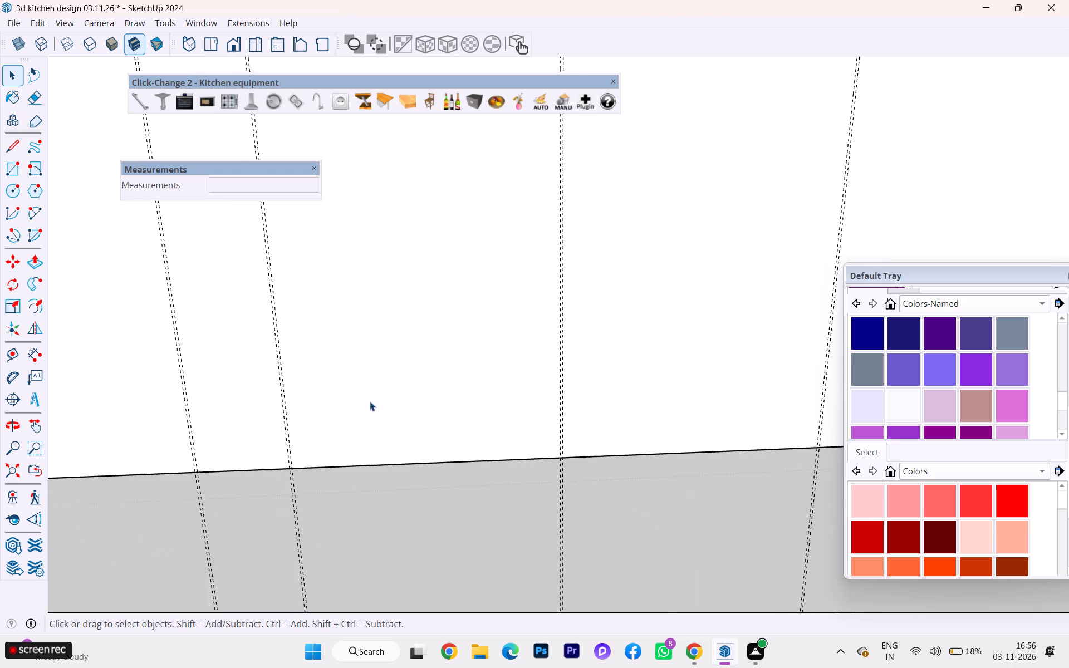
{"action": "scroll", "coordinate": [370, 401], "scroll_direction": "down", "scroll_amount": 2}
{"action": "scroll", "coordinate": [375, 405], "scroll_direction": "up", "scroll_amount": 2}
{"action": "scroll", "coordinate": [376, 408], "scroll_direction": "down", "scroll_amount": 2}
{"action": "scroll", "coordinate": [343, 446], "scroll_direction": "up", "scroll_amount": 1}
{"action": "scroll", "coordinate": [342, 448], "scroll_direction": "down", "scroll_amount": 2}
{"action": "scroll", "coordinate": [339, 457], "scroll_direction": "up", "scroll_amount": 4}
{"action": "scroll", "coordinate": [358, 488], "scroll_direction": "down", "scroll_amount": 1}
{"action": "scroll", "coordinate": [360, 491], "scroll_direction": "up", "scroll_amount": 1}
{"action": "scroll", "coordinate": [366, 501], "scroll_direction": "down", "scroll_amount": 3}
{"action": "scroll", "coordinate": [378, 517], "scroll_direction": "up", "scroll_amount": 1}
{"action": "scroll", "coordinate": [386, 524], "scroll_direction": "down", "scroll_amount": 5}
{"action": "scroll", "coordinate": [388, 527], "scroll_direction": "up", "scroll_amount": 2}
{"action": "scroll", "coordinate": [406, 538], "scroll_direction": "down", "scroll_amount": 1}
{"action": "scroll", "coordinate": [406, 538], "scroll_direction": "up", "scroll_amount": 3}
{"action": "scroll", "coordinate": [406, 538], "scroll_direction": "down", "scroll_amount": 3}
{"action": "scroll", "coordinate": [406, 538], "scroll_direction": "up", "scroll_amount": 2}
{"action": "scroll", "coordinate": [406, 538], "scroll_direction": "down", "scroll_amount": 1}
{"action": "scroll", "coordinate": [406, 538], "scroll_direction": "up", "scroll_amount": 1}
{"action": "scroll", "coordinate": [407, 538], "scroll_direction": "down", "scroll_amount": 3}
{"action": "scroll", "coordinate": [452, 537], "scroll_direction": "up", "scroll_amount": 3}
{"action": "scroll", "coordinate": [457, 537], "scroll_direction": "down", "scroll_amount": 6}
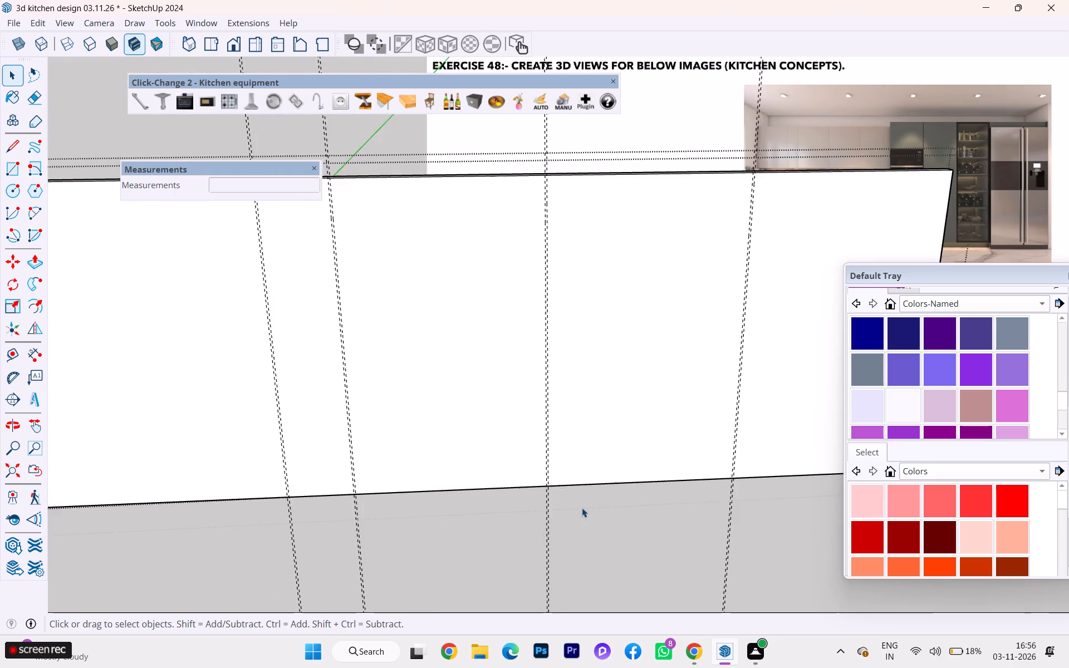
{"action": "scroll", "coordinate": [582, 508], "scroll_direction": "down", "scroll_amount": 2}
{"action": "scroll", "coordinate": [215, 436], "scroll_direction": "down", "scroll_amount": 3}
{"action": "scroll", "coordinate": [215, 435], "scroll_direction": "up", "scroll_amount": 1}
{"action": "scroll", "coordinate": [216, 434], "scroll_direction": "down", "scroll_amount": 1}
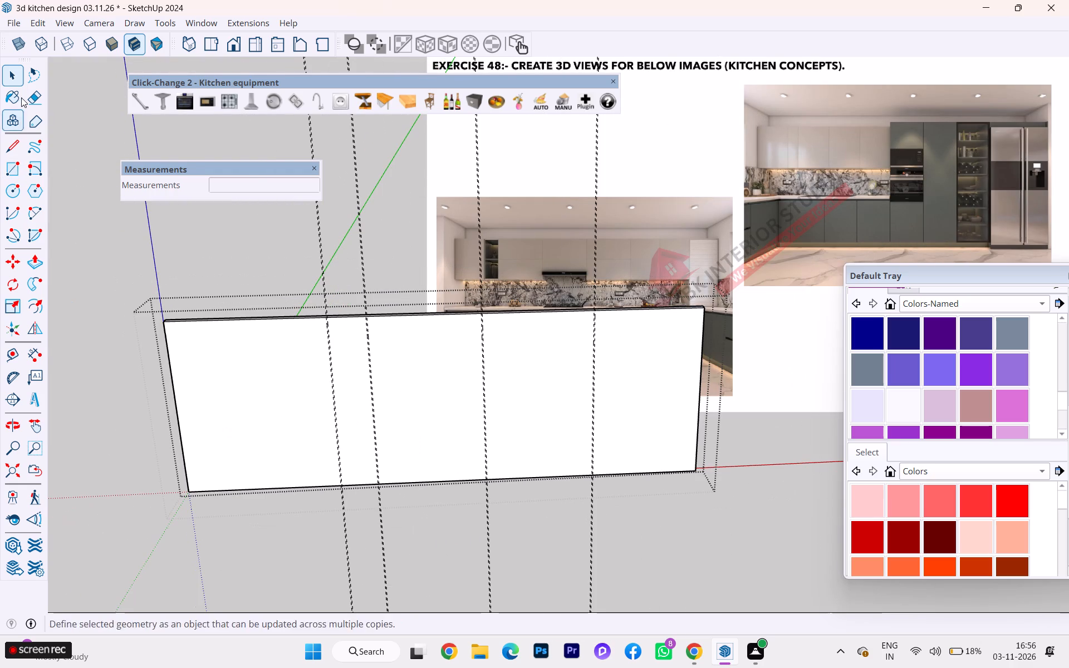
{"action": "left_click", "coordinate": [122, 235]}
Turn on the display of hidden back edges to expose the wall cabinet's end inside the side wall.
{"action": "scroll", "coordinate": [182, 315], "scroll_direction": "down", "scroll_amount": 4}
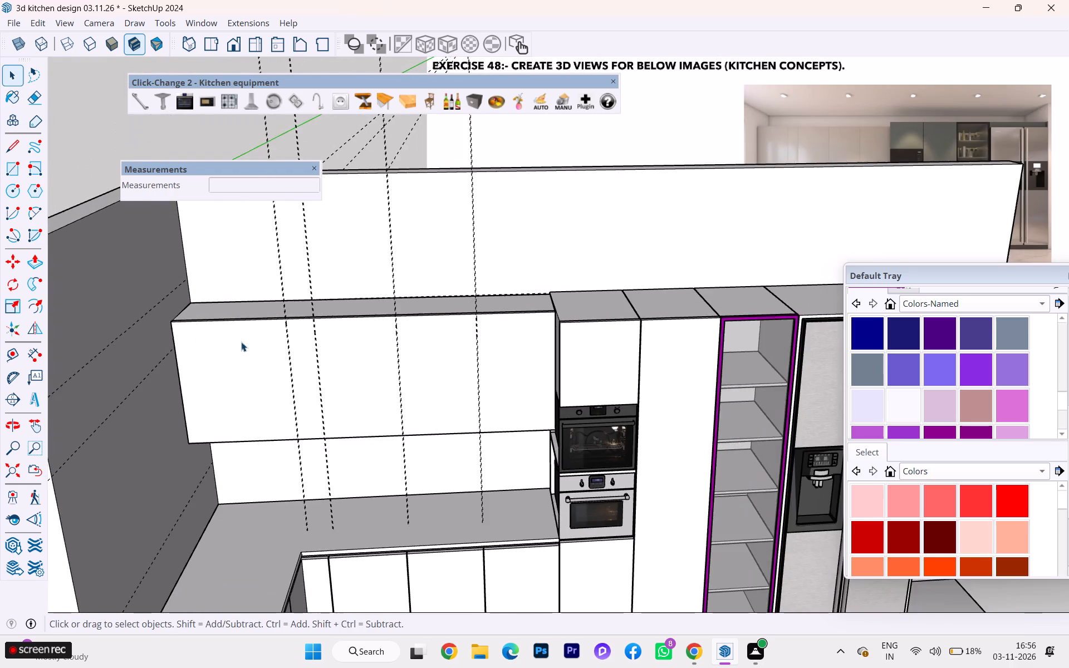
{"action": "middle_click_drag", "start_coordinate": [262, 343], "coordinate": [328, 380]}
{"action": "left_click", "coordinate": [204, 382]}
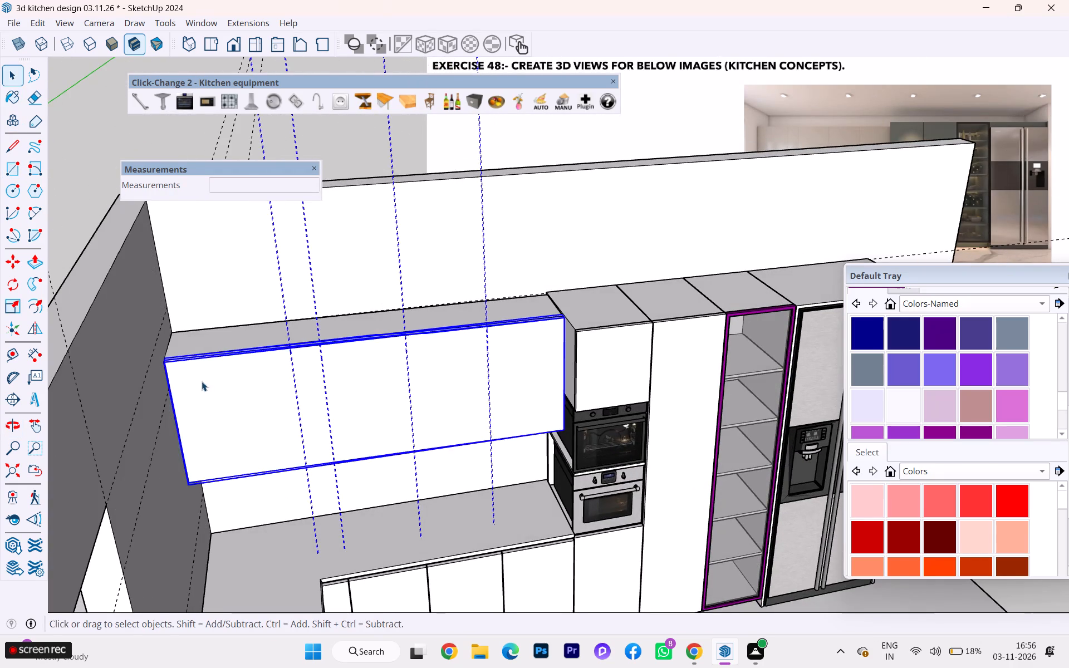
{"action": "scroll", "coordinate": [176, 382], "scroll_direction": "up", "scroll_amount": 19}
{"action": "scroll", "coordinate": [174, 337], "scroll_direction": "down", "scroll_amount": 1}
{"action": "scroll", "coordinate": [172, 332], "scroll_direction": "up", "scroll_amount": 2}
{"action": "left_click", "coordinate": [162, 303]}
{"action": "scroll", "coordinate": [170, 309], "scroll_direction": "down", "scroll_amount": 1}
{"action": "middle_click_drag", "start_coordinate": [185, 308], "coordinate": [234, 310]}
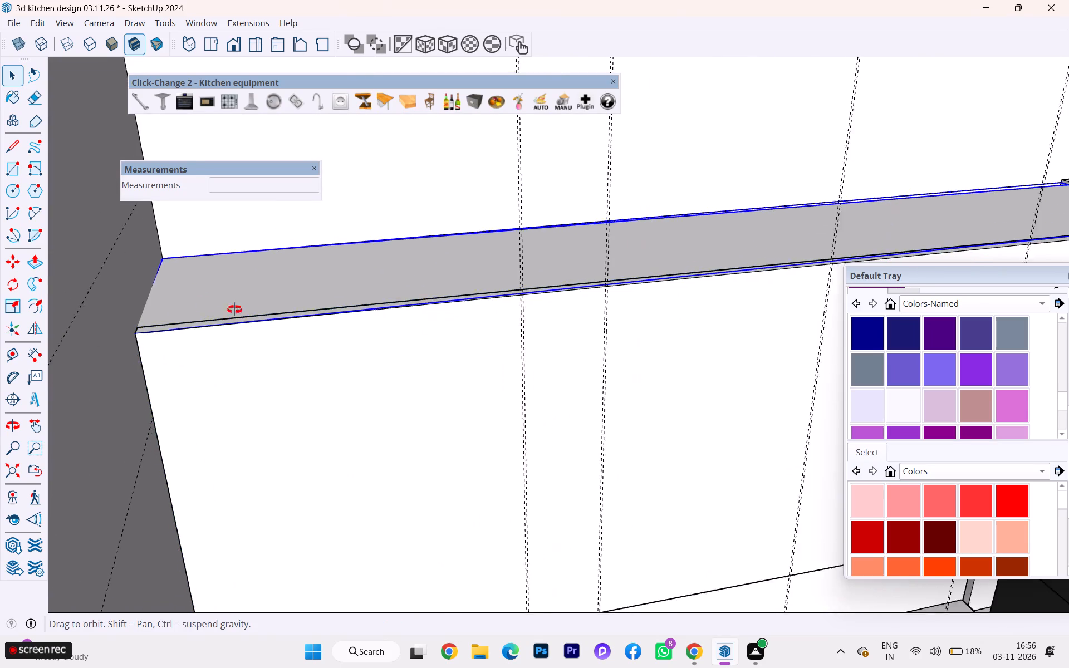
{"action": "middle_click_drag", "start_coordinate": [234, 310], "coordinate": [302, 312]}
{"action": "scroll", "coordinate": [793, 361], "scroll_direction": "down", "scroll_amount": 4}
{"action": "scroll", "coordinate": [300, 369], "scroll_direction": "down", "scroll_amount": 6}
{"action": "scroll", "coordinate": [172, 375], "scroll_direction": "up", "scroll_amount": 1}
{"action": "scroll", "coordinate": [165, 376], "scroll_direction": "down", "scroll_amount": 4}
{"action": "scroll", "coordinate": [127, 375], "scroll_direction": "up", "scroll_amount": 3}
{"action": "scroll", "coordinate": [127, 375], "scroll_direction": "down", "scroll_amount": 1}
{"action": "scroll", "coordinate": [127, 375], "scroll_direction": "up", "scroll_amount": 3}
{"action": "scroll", "coordinate": [127, 375], "scroll_direction": "down", "scroll_amount": 2}
{"action": "scroll", "coordinate": [265, 371], "scroll_direction": "down", "scroll_amount": 2}
{"action": "scroll", "coordinate": [265, 371], "scroll_direction": "up", "scroll_amount": 1}
{"action": "scroll", "coordinate": [265, 371], "scroll_direction": "down", "scroll_amount": 1}
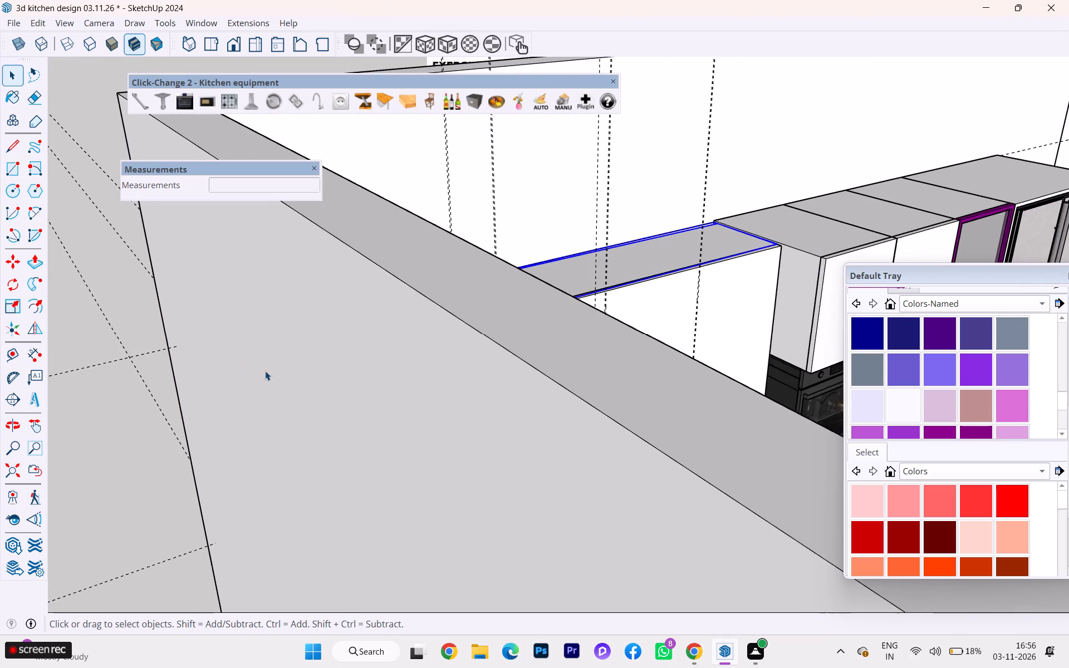
{"action": "scroll", "coordinate": [229, 378], "scroll_direction": "down", "scroll_amount": 1}
{"action": "middle_click_drag", "start_coordinate": [207, 384], "coordinate": [293, 391]}
{"action": "key", "text": "k"}
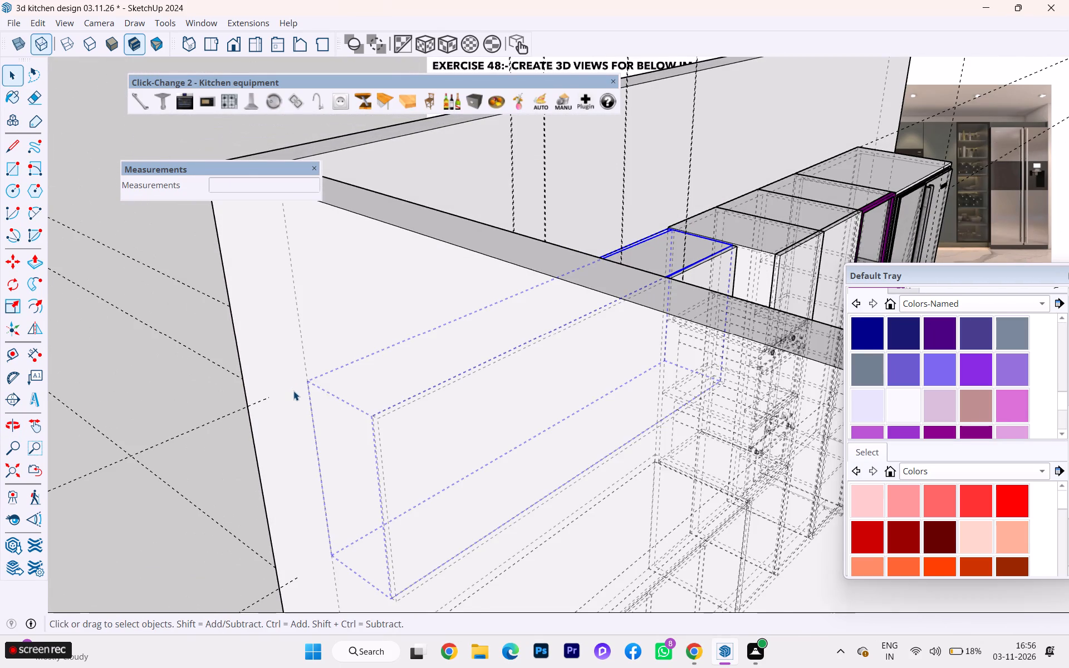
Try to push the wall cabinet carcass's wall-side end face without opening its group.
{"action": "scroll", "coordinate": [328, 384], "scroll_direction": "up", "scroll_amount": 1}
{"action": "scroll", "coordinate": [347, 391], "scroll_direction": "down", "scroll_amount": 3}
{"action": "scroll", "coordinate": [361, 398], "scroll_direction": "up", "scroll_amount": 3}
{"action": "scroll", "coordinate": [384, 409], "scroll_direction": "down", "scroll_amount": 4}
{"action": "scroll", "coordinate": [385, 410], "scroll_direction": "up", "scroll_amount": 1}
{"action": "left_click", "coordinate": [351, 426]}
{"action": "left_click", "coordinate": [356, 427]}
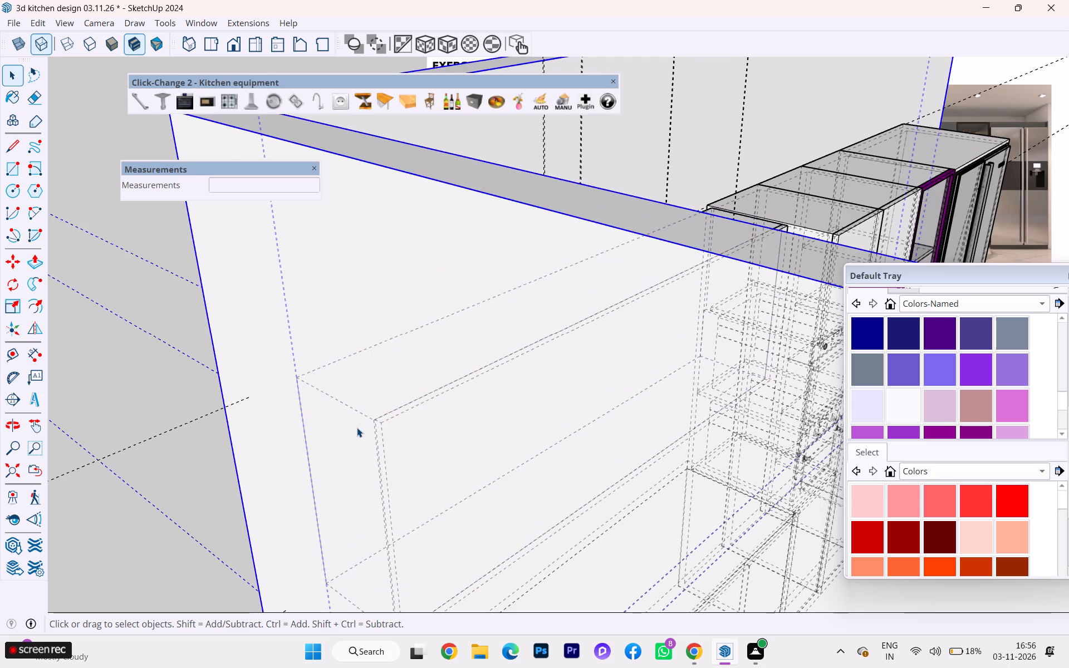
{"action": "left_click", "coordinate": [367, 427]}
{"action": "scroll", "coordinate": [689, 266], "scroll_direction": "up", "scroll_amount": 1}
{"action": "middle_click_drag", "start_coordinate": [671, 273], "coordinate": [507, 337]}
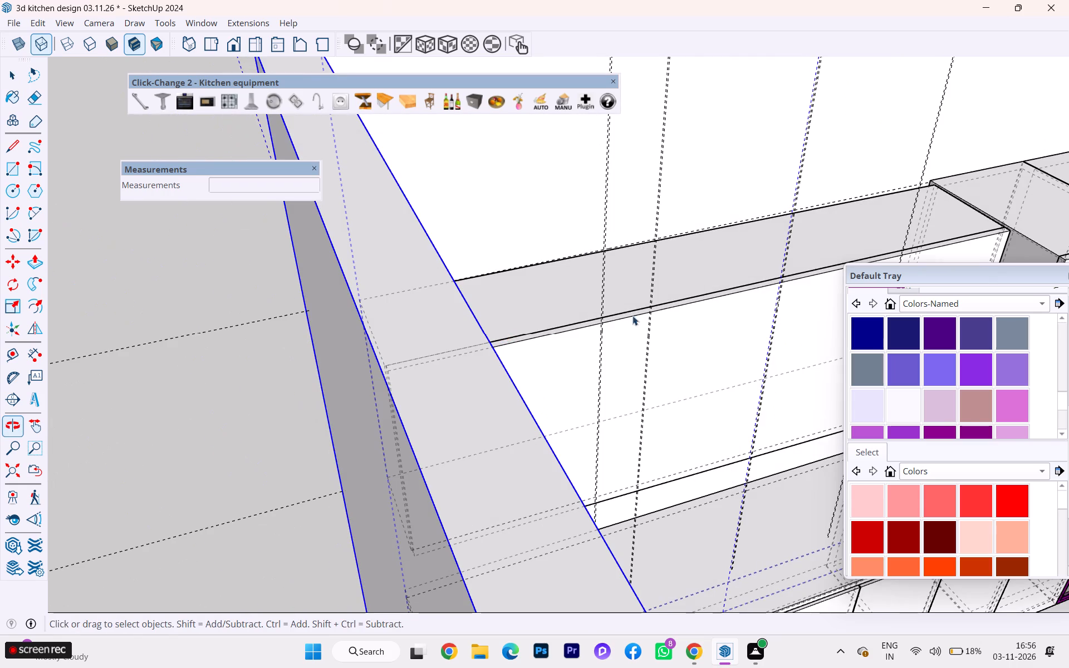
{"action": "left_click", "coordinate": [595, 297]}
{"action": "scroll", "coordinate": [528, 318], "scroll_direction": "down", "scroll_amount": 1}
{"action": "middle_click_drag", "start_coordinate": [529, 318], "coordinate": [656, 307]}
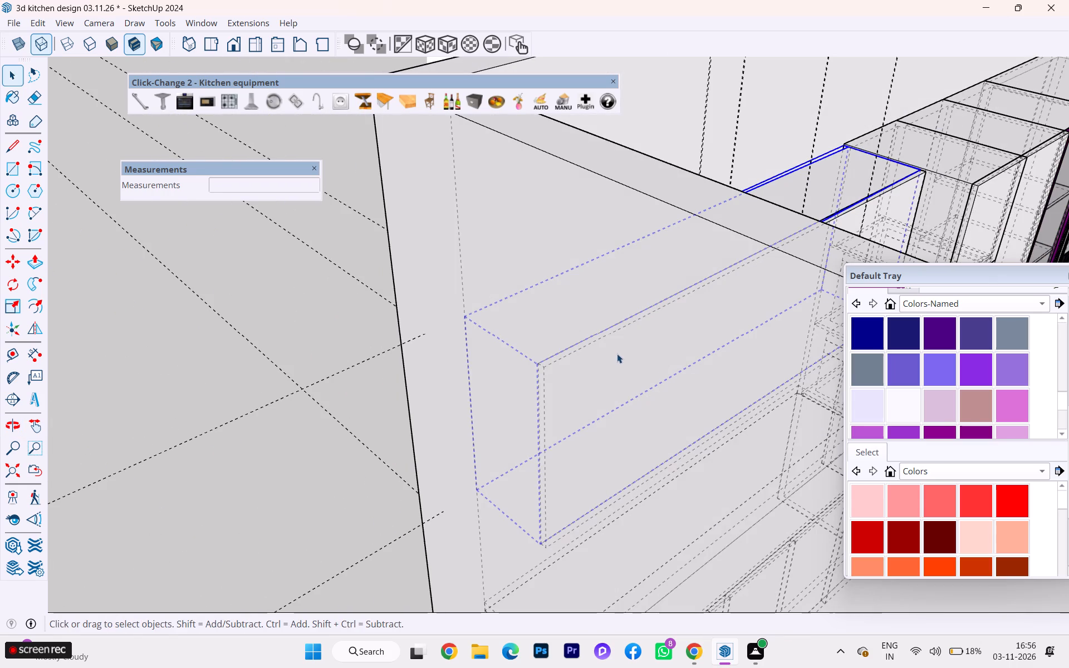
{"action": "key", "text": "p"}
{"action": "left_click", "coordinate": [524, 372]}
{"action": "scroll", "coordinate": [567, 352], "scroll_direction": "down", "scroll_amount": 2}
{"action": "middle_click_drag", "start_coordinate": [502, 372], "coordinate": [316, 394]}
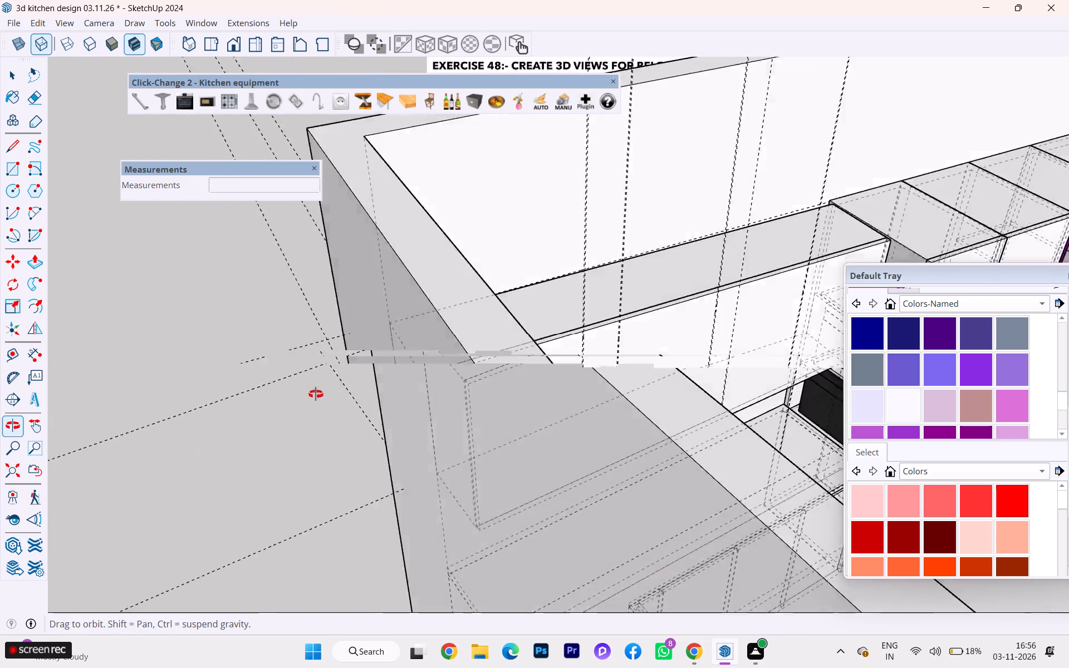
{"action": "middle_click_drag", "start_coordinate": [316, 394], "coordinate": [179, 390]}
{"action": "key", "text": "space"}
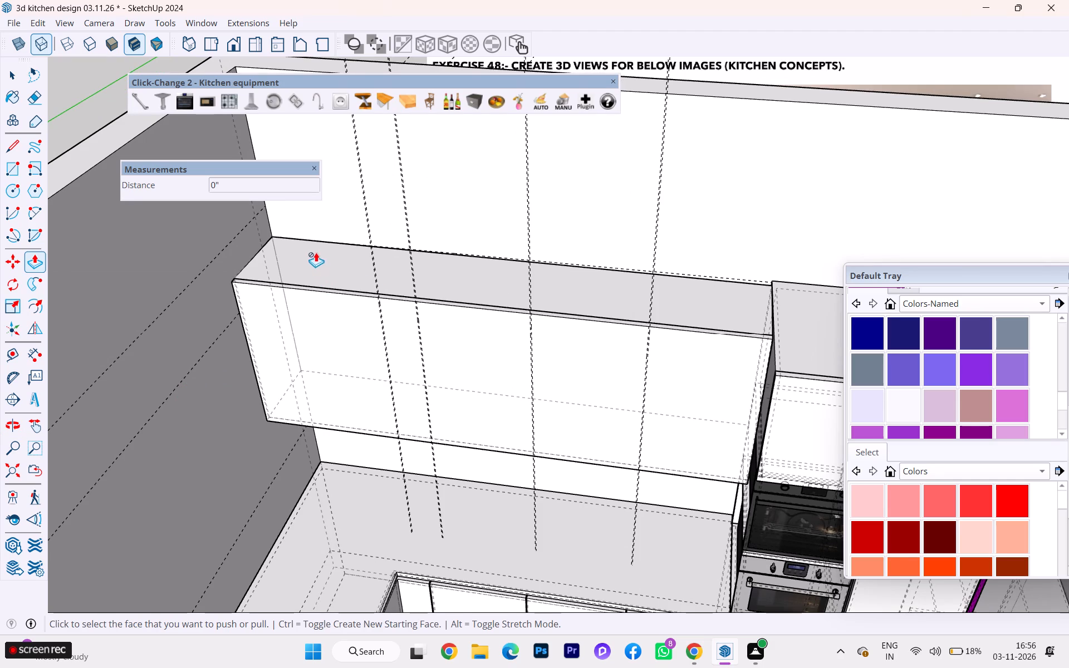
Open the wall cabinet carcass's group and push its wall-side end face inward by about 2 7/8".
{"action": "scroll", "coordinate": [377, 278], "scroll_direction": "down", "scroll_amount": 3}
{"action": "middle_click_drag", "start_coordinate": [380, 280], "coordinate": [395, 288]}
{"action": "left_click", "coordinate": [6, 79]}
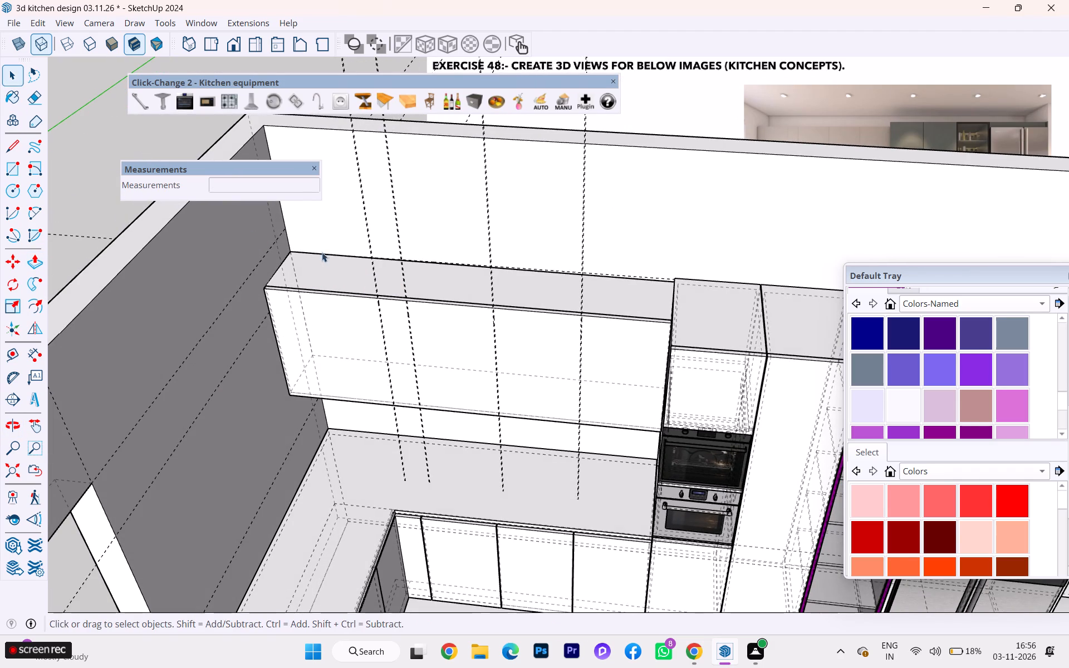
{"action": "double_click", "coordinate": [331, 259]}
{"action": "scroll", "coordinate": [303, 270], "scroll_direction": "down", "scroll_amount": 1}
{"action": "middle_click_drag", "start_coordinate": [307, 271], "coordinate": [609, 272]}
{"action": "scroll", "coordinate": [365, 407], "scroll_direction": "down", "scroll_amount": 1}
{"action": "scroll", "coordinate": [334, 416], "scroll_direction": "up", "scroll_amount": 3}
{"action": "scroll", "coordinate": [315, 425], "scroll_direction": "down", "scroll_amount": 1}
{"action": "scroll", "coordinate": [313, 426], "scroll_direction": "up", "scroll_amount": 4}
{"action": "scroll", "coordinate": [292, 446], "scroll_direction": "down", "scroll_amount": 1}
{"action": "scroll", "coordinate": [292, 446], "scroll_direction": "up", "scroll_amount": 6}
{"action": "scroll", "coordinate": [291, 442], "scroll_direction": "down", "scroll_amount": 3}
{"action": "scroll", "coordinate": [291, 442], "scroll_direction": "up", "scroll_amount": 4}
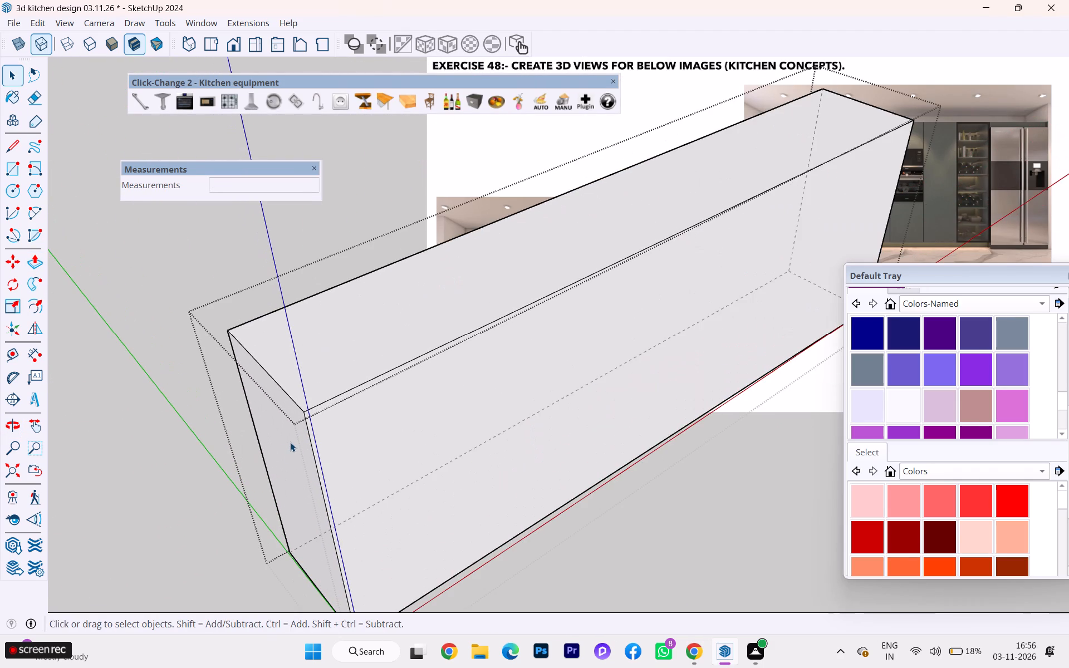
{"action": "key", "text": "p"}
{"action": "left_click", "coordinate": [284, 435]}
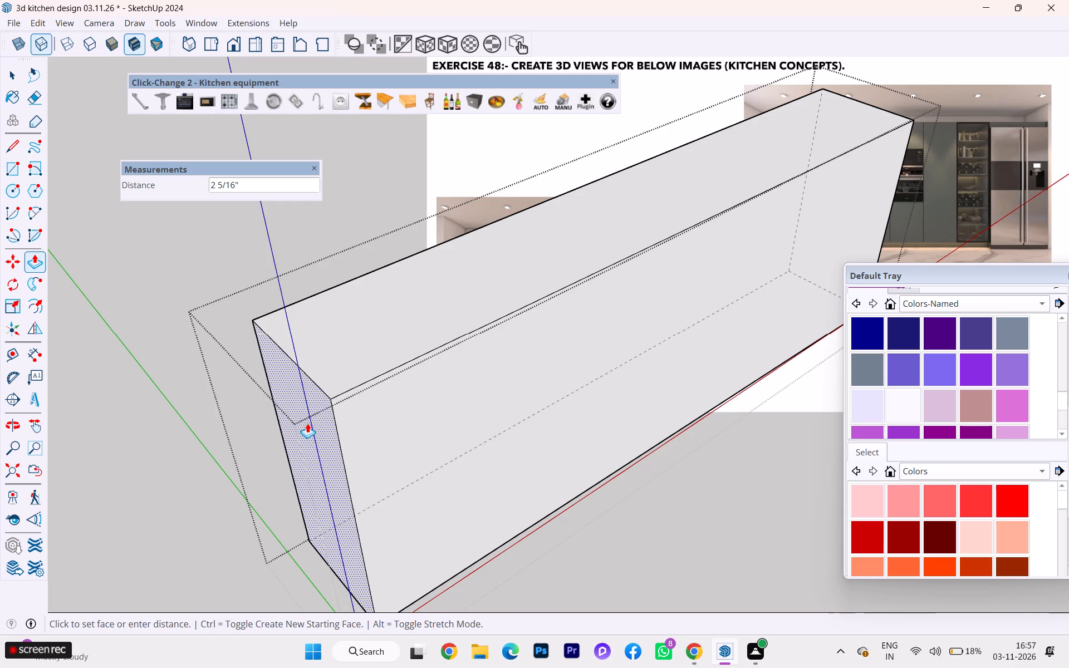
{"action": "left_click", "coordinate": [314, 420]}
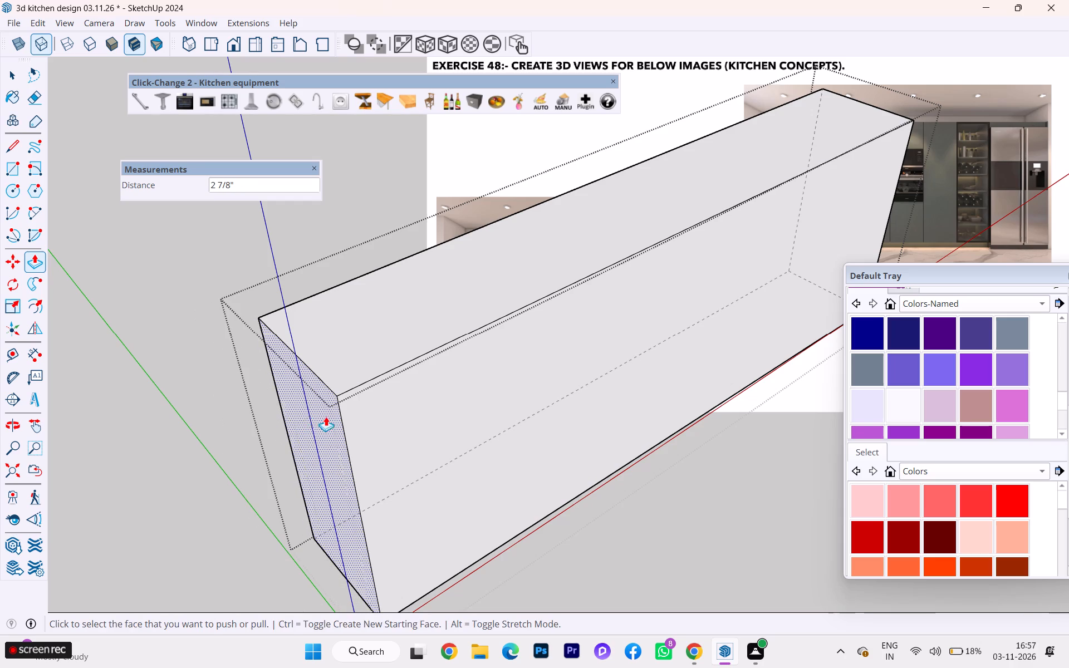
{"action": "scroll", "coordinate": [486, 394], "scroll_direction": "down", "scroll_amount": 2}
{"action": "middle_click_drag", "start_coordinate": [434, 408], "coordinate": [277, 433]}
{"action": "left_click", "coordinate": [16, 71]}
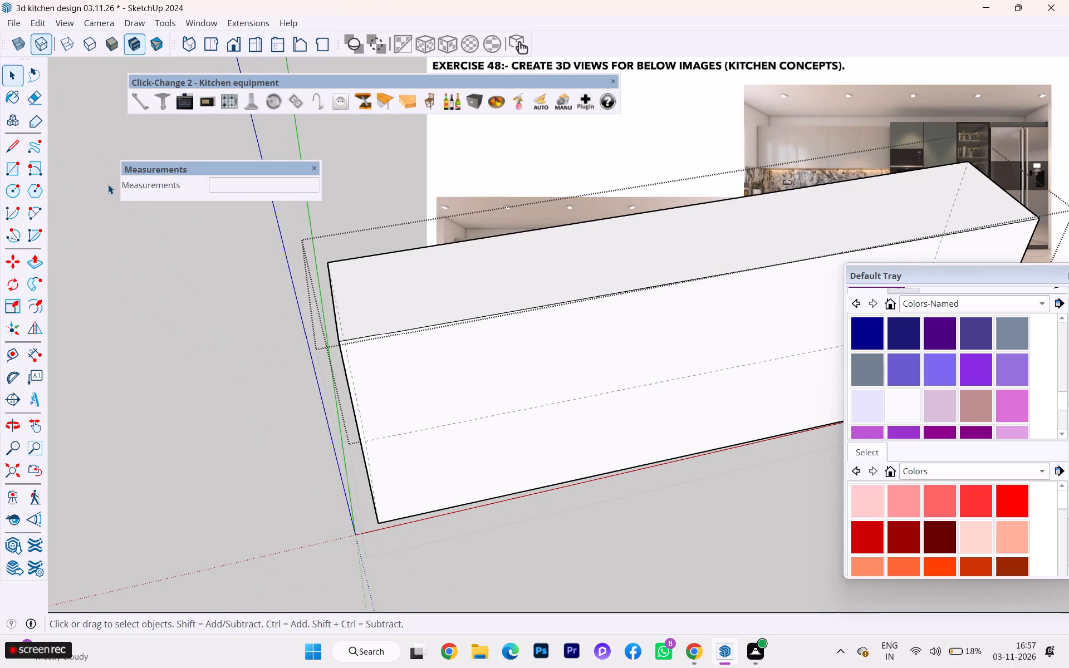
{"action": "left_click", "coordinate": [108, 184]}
Reopen the carcass's group and pull its wall-side end face out about 2 11/16", flush with the front panel's end.
{"action": "middle_click_drag", "start_coordinate": [305, 292], "coordinate": [322, 319]}
{"action": "scroll", "coordinate": [380, 339], "scroll_direction": "up", "scroll_amount": 4}
{"action": "scroll", "coordinate": [378, 340], "scroll_direction": "down", "scroll_amount": 1}
{"action": "scroll", "coordinate": [377, 340], "scroll_direction": "up", "scroll_amount": 4}
{"action": "scroll", "coordinate": [374, 342], "scroll_direction": "down", "scroll_amount": 1}
{"action": "scroll", "coordinate": [373, 343], "scroll_direction": "up", "scroll_amount": 3}
{"action": "middle_click_drag", "start_coordinate": [335, 365], "coordinate": [369, 357]}
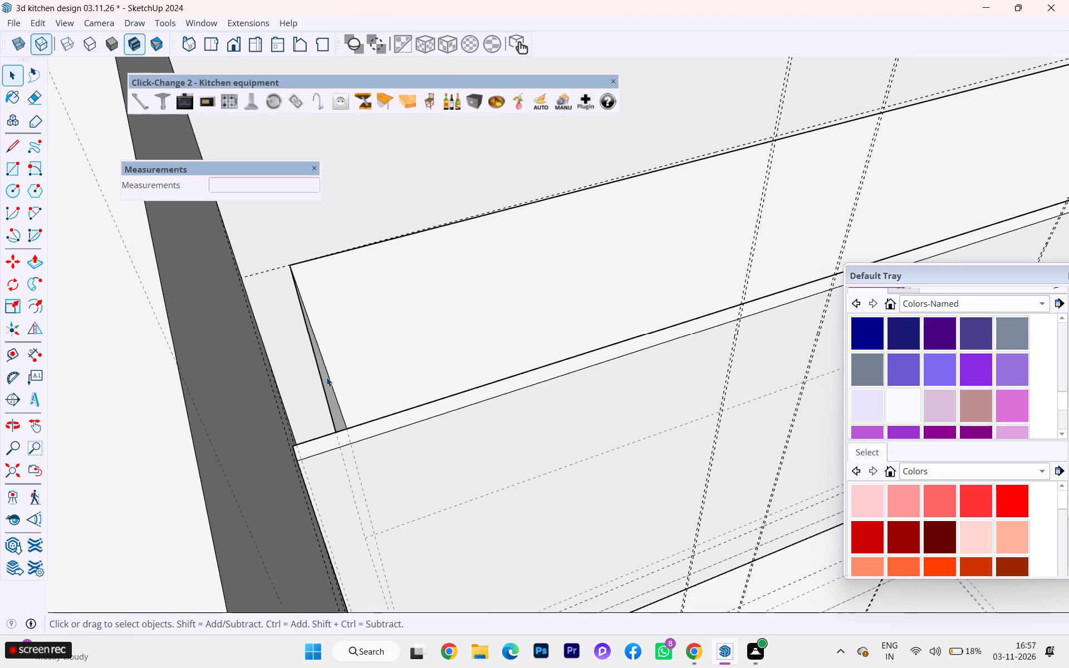
{"action": "scroll", "coordinate": [323, 379], "scroll_direction": "up", "scroll_amount": 7}
{"action": "left_click", "coordinate": [340, 373]}
{"action": "double_click", "coordinate": [340, 373]}
{"action": "left_click", "coordinate": [340, 373]}
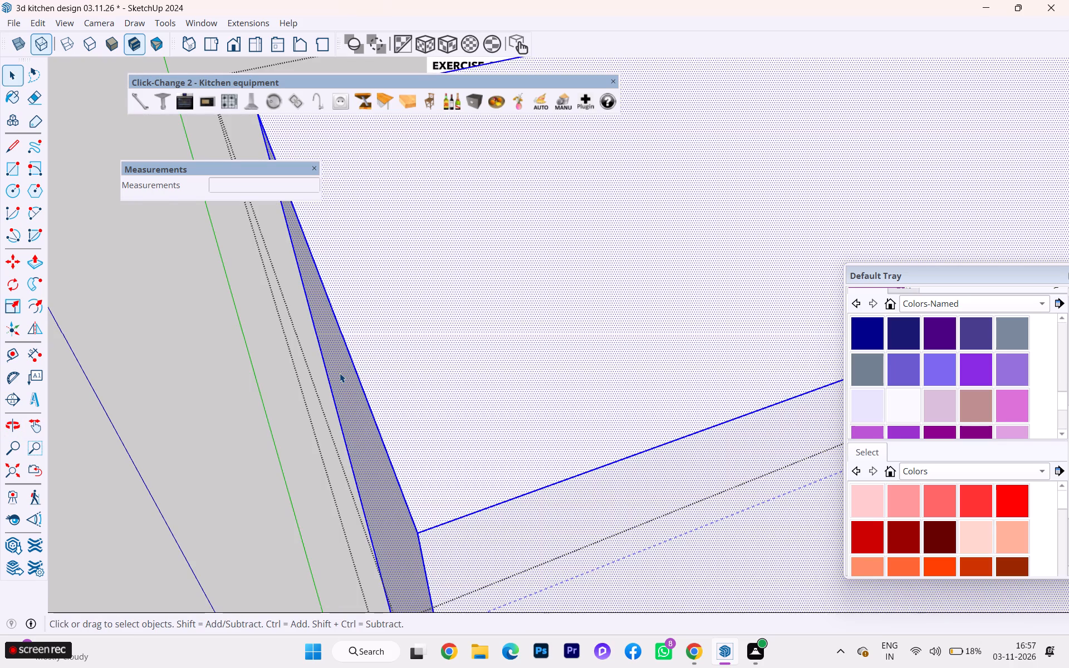
{"action": "left_click", "coordinate": [340, 373]}
{"action": "key", "text": "p"}
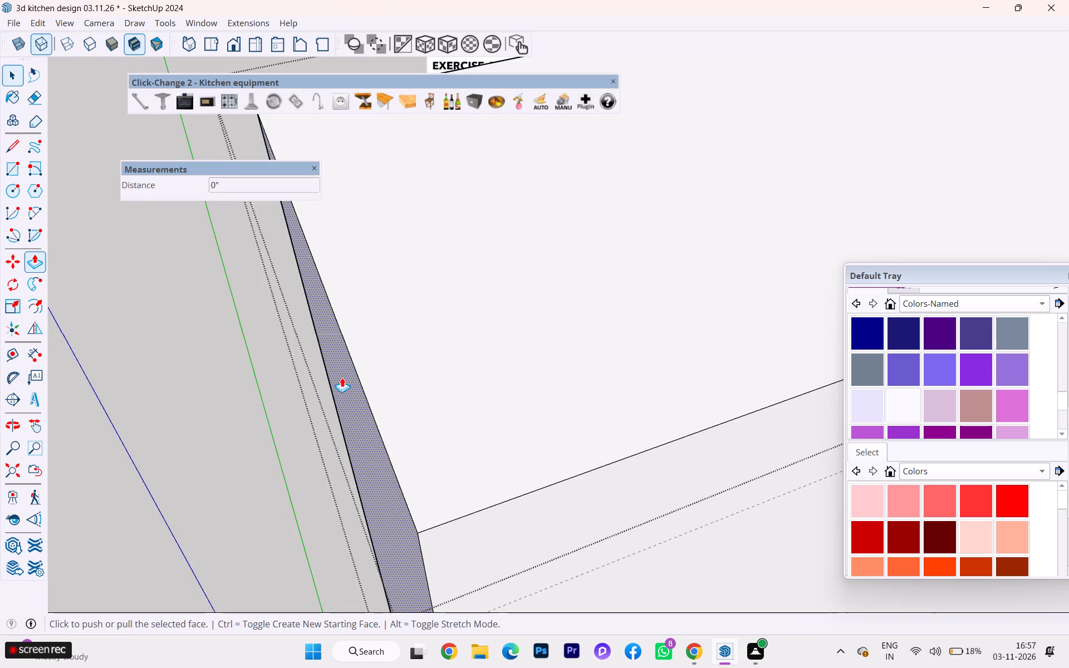
{"action": "left_click", "coordinate": [345, 376]}
{"action": "scroll", "coordinate": [244, 374], "scroll_direction": "up", "scroll_amount": 1}
{"action": "scroll", "coordinate": [253, 374], "scroll_direction": "down", "scroll_amount": 2}
{"action": "scroll", "coordinate": [258, 374], "scroll_direction": "up", "scroll_amount": 2}
{"action": "scroll", "coordinate": [258, 374], "scroll_direction": "down", "scroll_amount": 3}
{"action": "scroll", "coordinate": [269, 364], "scroll_direction": "up", "scroll_amount": 1}
{"action": "scroll", "coordinate": [269, 364], "scroll_direction": "down", "scroll_amount": 6}
{"action": "scroll", "coordinate": [268, 363], "scroll_direction": "up", "scroll_amount": 1}
{"action": "scroll", "coordinate": [268, 363], "scroll_direction": "down", "scroll_amount": 1}
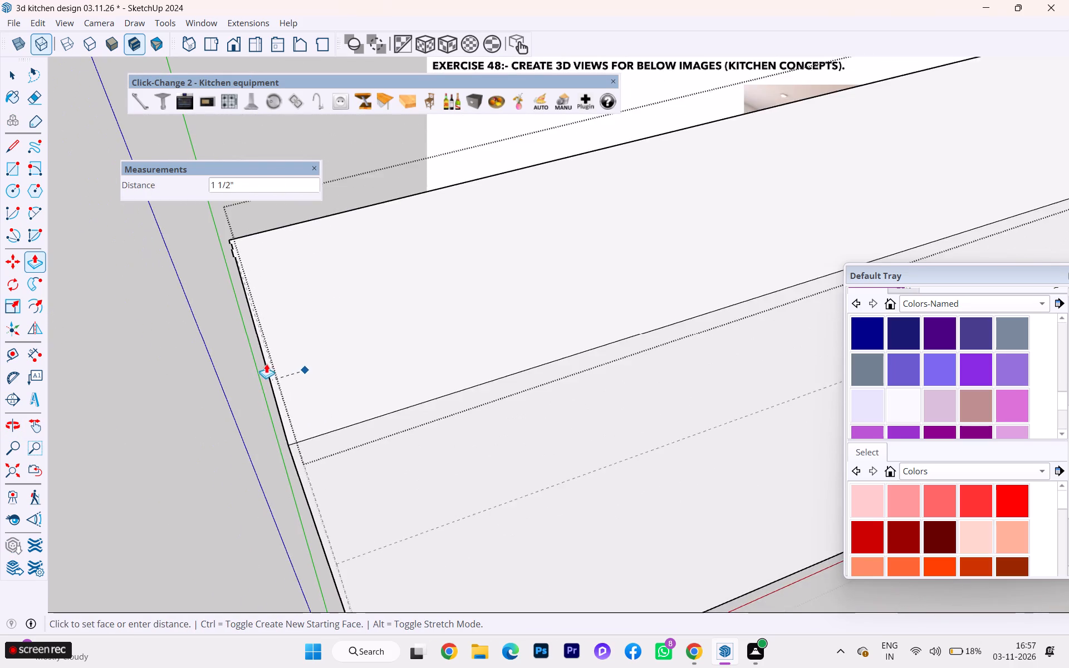
{"action": "scroll", "coordinate": [264, 364], "scroll_direction": "up", "scroll_amount": 1}
{"action": "scroll", "coordinate": [264, 364], "scroll_direction": "down", "scroll_amount": 11}
{"action": "scroll", "coordinate": [263, 365], "scroll_direction": "up", "scroll_amount": 2}
{"action": "scroll", "coordinate": [263, 365], "scroll_direction": "down", "scroll_amount": 5}
{"action": "middle_click_drag", "start_coordinate": [261, 363], "coordinate": [192, 366]}
{"action": "scroll", "coordinate": [252, 355], "scroll_direction": "down", "scroll_amount": 1}
{"action": "key", "text": "h"}
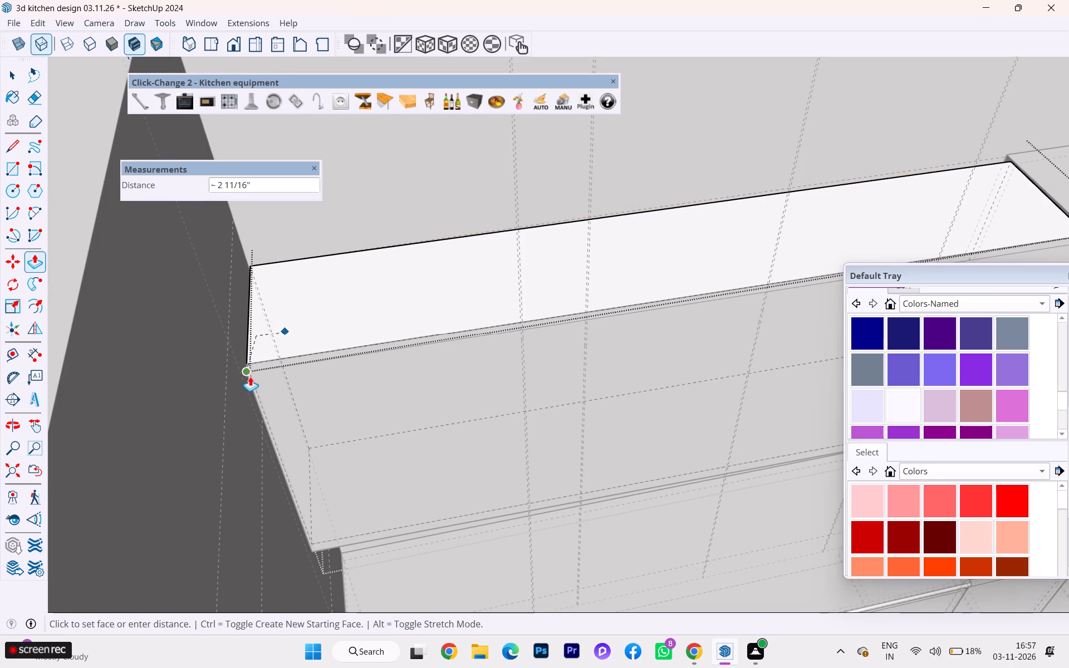
{"action": "left_click", "coordinate": [248, 373]}
{"action": "scroll", "coordinate": [303, 335], "scroll_direction": "down", "scroll_amount": 1}
{"action": "key", "text": "space"}
{"action": "left_click", "coordinate": [3, 76]}
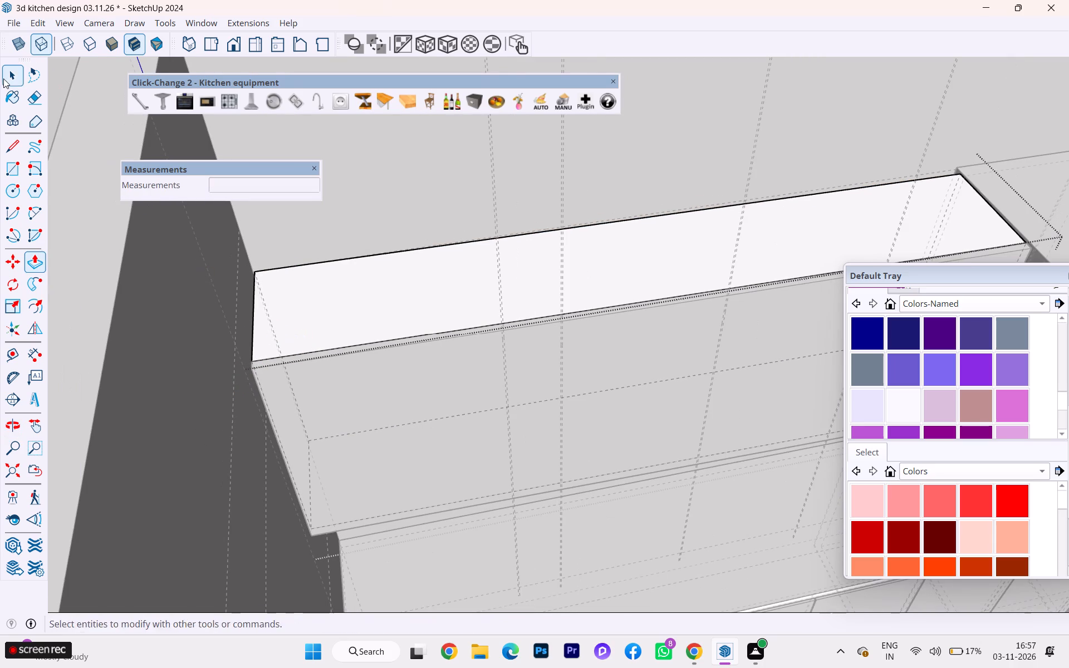
{"action": "left_click", "coordinate": [77, 197]}
{"action": "scroll", "coordinate": [238, 237], "scroll_direction": "down", "scroll_amount": 2}
{"action": "middle_click_drag", "start_coordinate": [238, 237], "coordinate": [283, 208]}
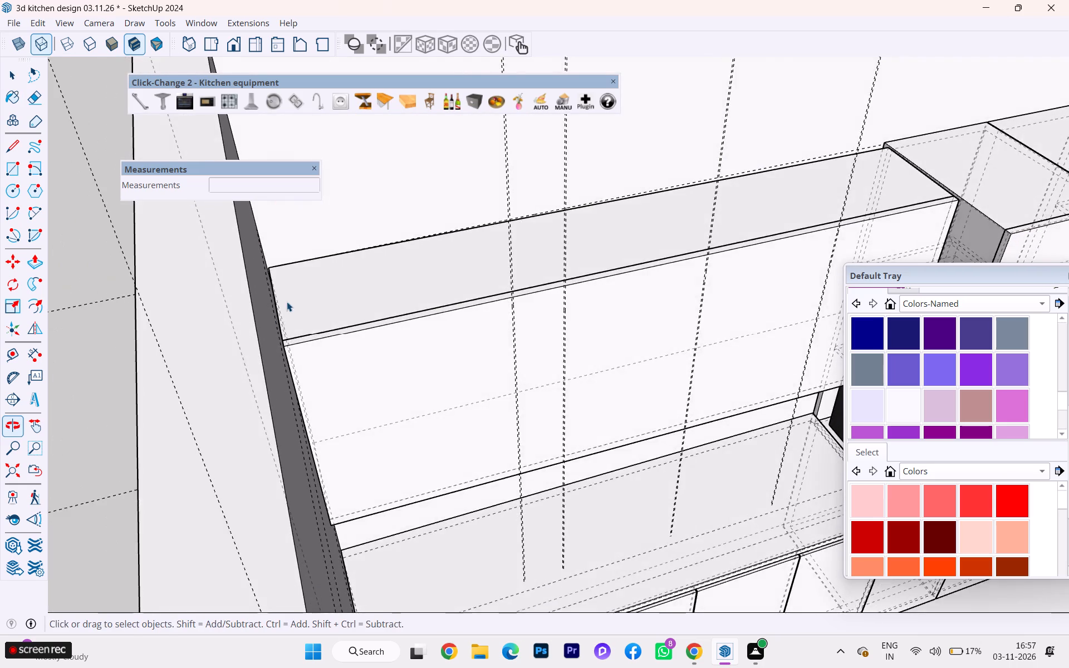
Open the wall cabinet front panel's group and push its wall-side end face inward by about 1/8".
{"action": "scroll", "coordinate": [268, 327], "scroll_direction": "up", "scroll_amount": 15}
{"action": "scroll", "coordinate": [304, 353], "scroll_direction": "down", "scroll_amount": 3}
{"action": "scroll", "coordinate": [304, 353], "scroll_direction": "up", "scroll_amount": 6}
{"action": "scroll", "coordinate": [304, 353], "scroll_direction": "down", "scroll_amount": 1}
{"action": "scroll", "coordinate": [304, 353], "scroll_direction": "up", "scroll_amount": 4}
{"action": "scroll", "coordinate": [301, 358], "scroll_direction": "down", "scroll_amount": 3}
{"action": "scroll", "coordinate": [300, 360], "scroll_direction": "up", "scroll_amount": 2}
{"action": "scroll", "coordinate": [307, 362], "scroll_direction": "down", "scroll_amount": 1}
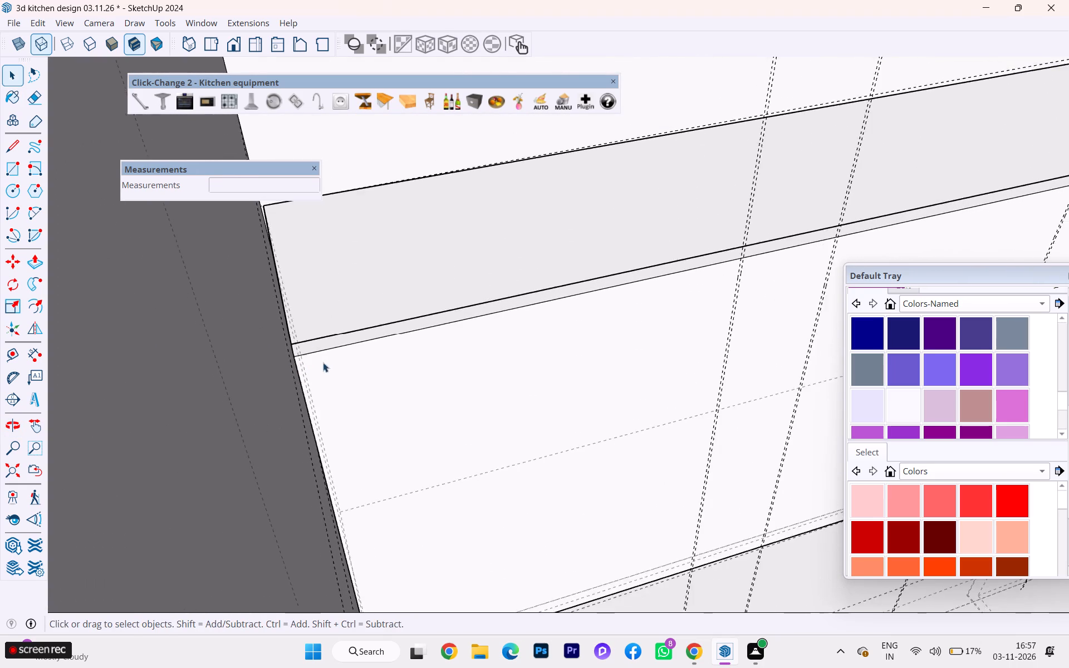
{"action": "scroll", "coordinate": [323, 362], "scroll_direction": "down", "scroll_amount": 1}
{"action": "middle_click_drag", "start_coordinate": [328, 361], "coordinate": [381, 340]}
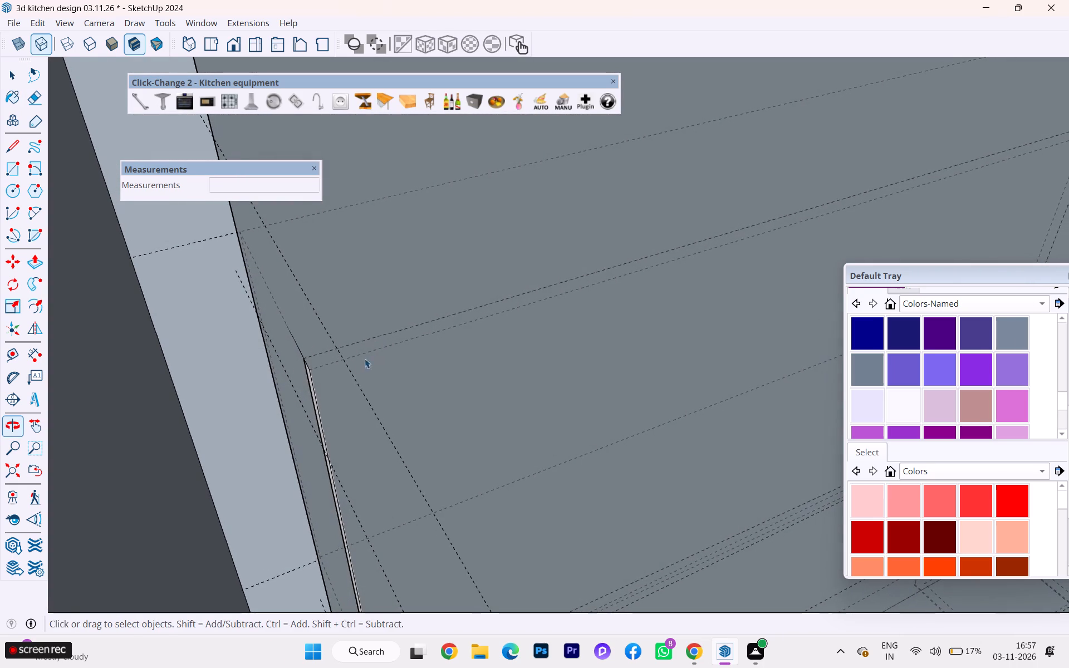
{"action": "left_click", "coordinate": [306, 385]}
{"action": "scroll", "coordinate": [318, 381], "scroll_direction": "up", "scroll_amount": 5}
{"action": "scroll", "coordinate": [318, 381], "scroll_direction": "down", "scroll_amount": 4}
{"action": "scroll", "coordinate": [318, 381], "scroll_direction": "up", "scroll_amount": 1}
{"action": "scroll", "coordinate": [318, 381], "scroll_direction": "down", "scroll_amount": 1}
{"action": "scroll", "coordinate": [318, 381], "scroll_direction": "up", "scroll_amount": 3}
{"action": "scroll", "coordinate": [313, 384], "scroll_direction": "down", "scroll_amount": 1}
{"action": "scroll", "coordinate": [313, 384], "scroll_direction": "up", "scroll_amount": 5}
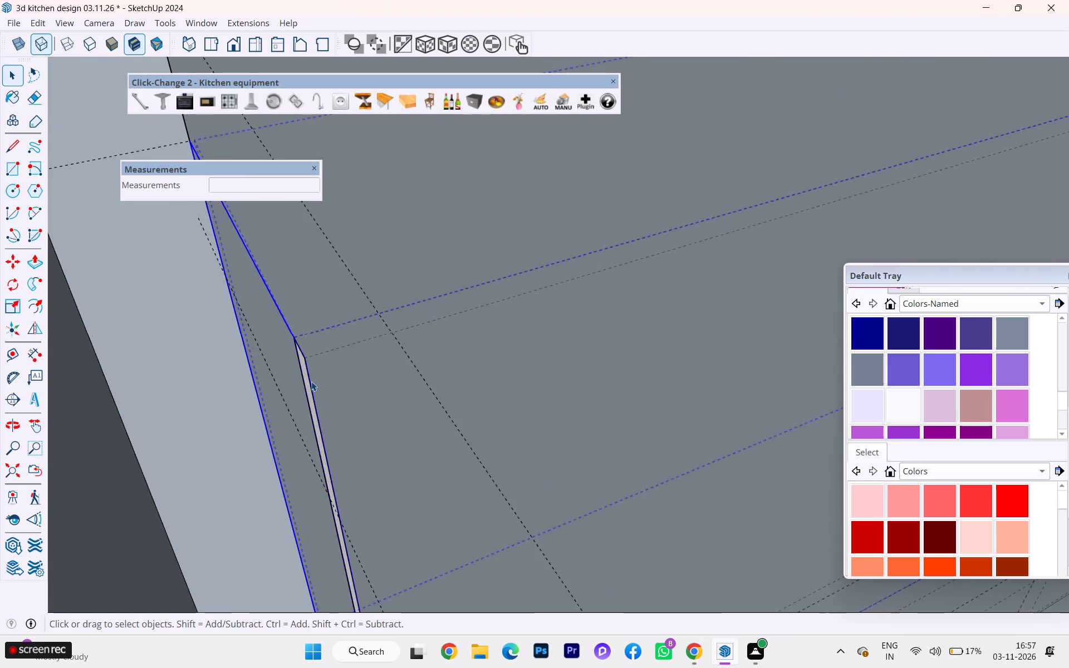
{"action": "scroll", "coordinate": [311, 381], "scroll_direction": "up", "scroll_amount": 3}
{"action": "scroll", "coordinate": [311, 379], "scroll_direction": "down", "scroll_amount": 2}
{"action": "scroll", "coordinate": [311, 379], "scroll_direction": "up", "scroll_amount": 3}
{"action": "left_click", "coordinate": [304, 362]}
{"action": "double_click", "coordinate": [293, 357]}
{"action": "left_click", "coordinate": [292, 349]}
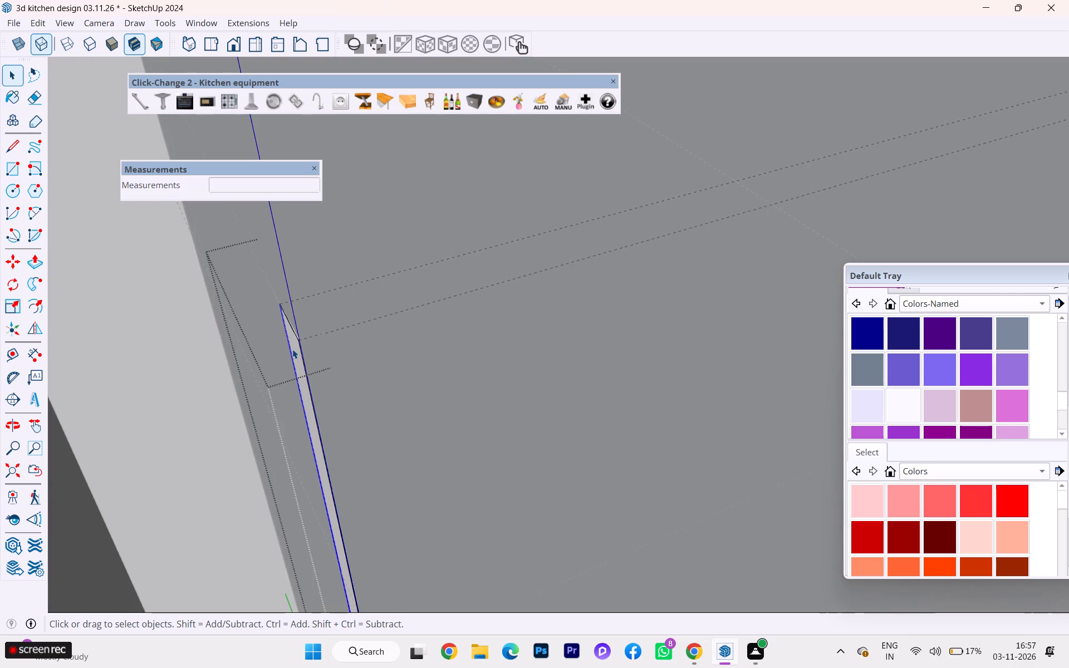
{"action": "left_click", "coordinate": [292, 345]}
{"action": "key", "text": "p"}
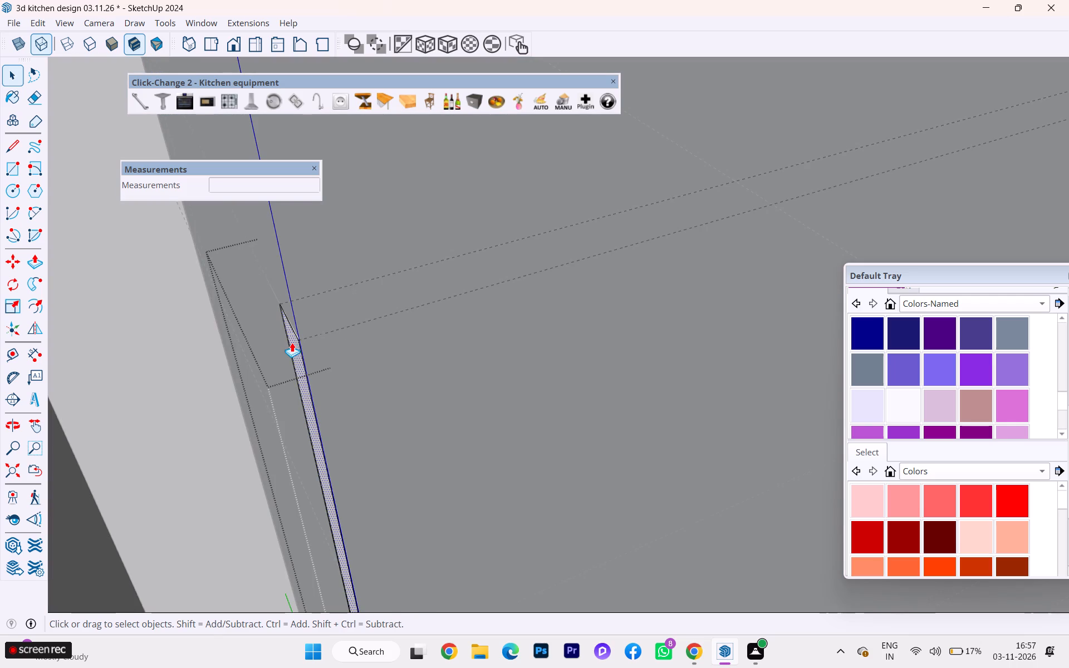
{"action": "left_click", "coordinate": [292, 342]}
{"action": "left_click", "coordinate": [300, 334]}
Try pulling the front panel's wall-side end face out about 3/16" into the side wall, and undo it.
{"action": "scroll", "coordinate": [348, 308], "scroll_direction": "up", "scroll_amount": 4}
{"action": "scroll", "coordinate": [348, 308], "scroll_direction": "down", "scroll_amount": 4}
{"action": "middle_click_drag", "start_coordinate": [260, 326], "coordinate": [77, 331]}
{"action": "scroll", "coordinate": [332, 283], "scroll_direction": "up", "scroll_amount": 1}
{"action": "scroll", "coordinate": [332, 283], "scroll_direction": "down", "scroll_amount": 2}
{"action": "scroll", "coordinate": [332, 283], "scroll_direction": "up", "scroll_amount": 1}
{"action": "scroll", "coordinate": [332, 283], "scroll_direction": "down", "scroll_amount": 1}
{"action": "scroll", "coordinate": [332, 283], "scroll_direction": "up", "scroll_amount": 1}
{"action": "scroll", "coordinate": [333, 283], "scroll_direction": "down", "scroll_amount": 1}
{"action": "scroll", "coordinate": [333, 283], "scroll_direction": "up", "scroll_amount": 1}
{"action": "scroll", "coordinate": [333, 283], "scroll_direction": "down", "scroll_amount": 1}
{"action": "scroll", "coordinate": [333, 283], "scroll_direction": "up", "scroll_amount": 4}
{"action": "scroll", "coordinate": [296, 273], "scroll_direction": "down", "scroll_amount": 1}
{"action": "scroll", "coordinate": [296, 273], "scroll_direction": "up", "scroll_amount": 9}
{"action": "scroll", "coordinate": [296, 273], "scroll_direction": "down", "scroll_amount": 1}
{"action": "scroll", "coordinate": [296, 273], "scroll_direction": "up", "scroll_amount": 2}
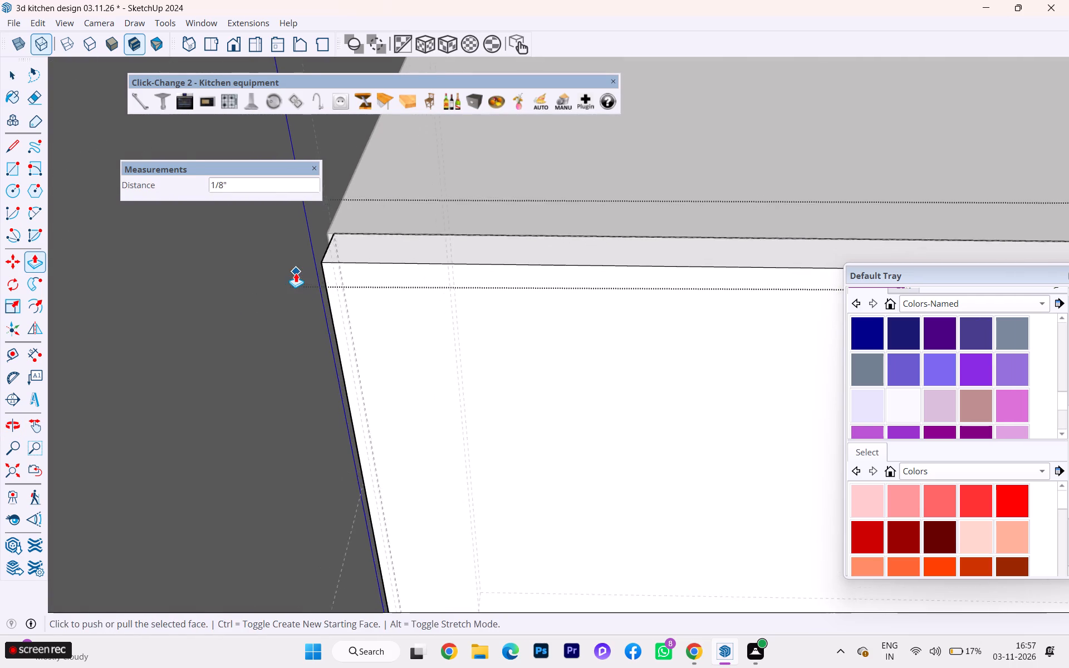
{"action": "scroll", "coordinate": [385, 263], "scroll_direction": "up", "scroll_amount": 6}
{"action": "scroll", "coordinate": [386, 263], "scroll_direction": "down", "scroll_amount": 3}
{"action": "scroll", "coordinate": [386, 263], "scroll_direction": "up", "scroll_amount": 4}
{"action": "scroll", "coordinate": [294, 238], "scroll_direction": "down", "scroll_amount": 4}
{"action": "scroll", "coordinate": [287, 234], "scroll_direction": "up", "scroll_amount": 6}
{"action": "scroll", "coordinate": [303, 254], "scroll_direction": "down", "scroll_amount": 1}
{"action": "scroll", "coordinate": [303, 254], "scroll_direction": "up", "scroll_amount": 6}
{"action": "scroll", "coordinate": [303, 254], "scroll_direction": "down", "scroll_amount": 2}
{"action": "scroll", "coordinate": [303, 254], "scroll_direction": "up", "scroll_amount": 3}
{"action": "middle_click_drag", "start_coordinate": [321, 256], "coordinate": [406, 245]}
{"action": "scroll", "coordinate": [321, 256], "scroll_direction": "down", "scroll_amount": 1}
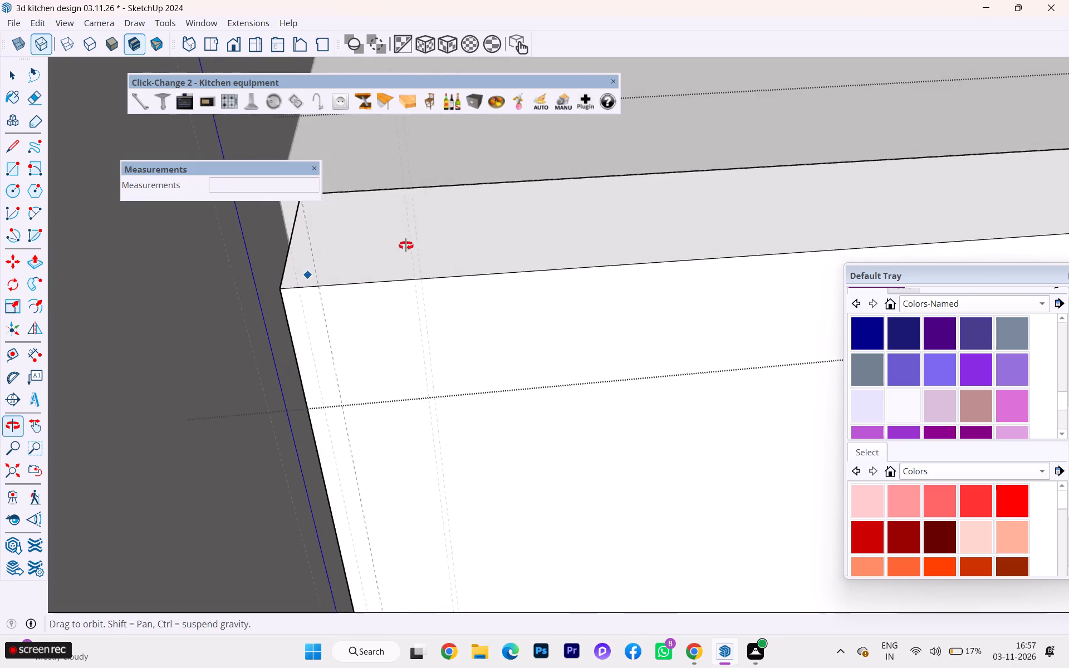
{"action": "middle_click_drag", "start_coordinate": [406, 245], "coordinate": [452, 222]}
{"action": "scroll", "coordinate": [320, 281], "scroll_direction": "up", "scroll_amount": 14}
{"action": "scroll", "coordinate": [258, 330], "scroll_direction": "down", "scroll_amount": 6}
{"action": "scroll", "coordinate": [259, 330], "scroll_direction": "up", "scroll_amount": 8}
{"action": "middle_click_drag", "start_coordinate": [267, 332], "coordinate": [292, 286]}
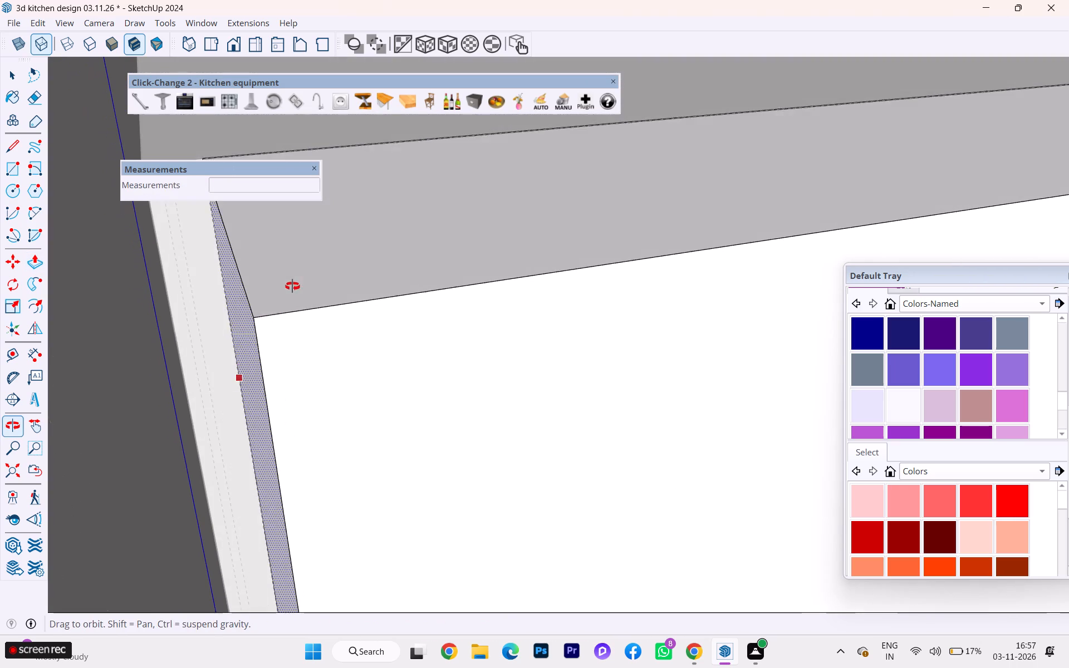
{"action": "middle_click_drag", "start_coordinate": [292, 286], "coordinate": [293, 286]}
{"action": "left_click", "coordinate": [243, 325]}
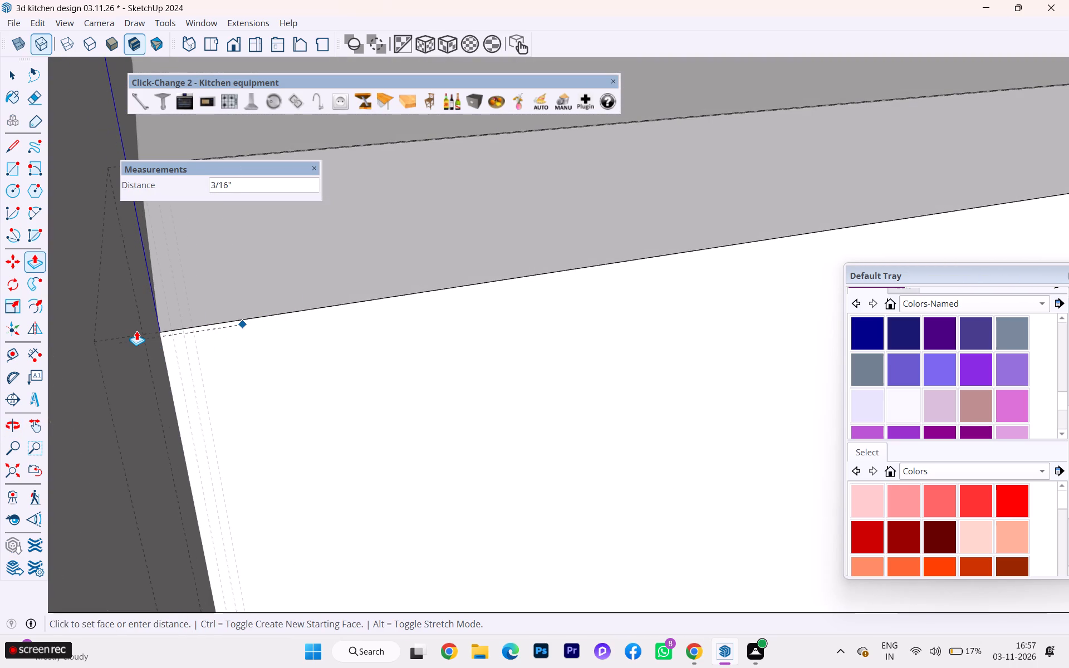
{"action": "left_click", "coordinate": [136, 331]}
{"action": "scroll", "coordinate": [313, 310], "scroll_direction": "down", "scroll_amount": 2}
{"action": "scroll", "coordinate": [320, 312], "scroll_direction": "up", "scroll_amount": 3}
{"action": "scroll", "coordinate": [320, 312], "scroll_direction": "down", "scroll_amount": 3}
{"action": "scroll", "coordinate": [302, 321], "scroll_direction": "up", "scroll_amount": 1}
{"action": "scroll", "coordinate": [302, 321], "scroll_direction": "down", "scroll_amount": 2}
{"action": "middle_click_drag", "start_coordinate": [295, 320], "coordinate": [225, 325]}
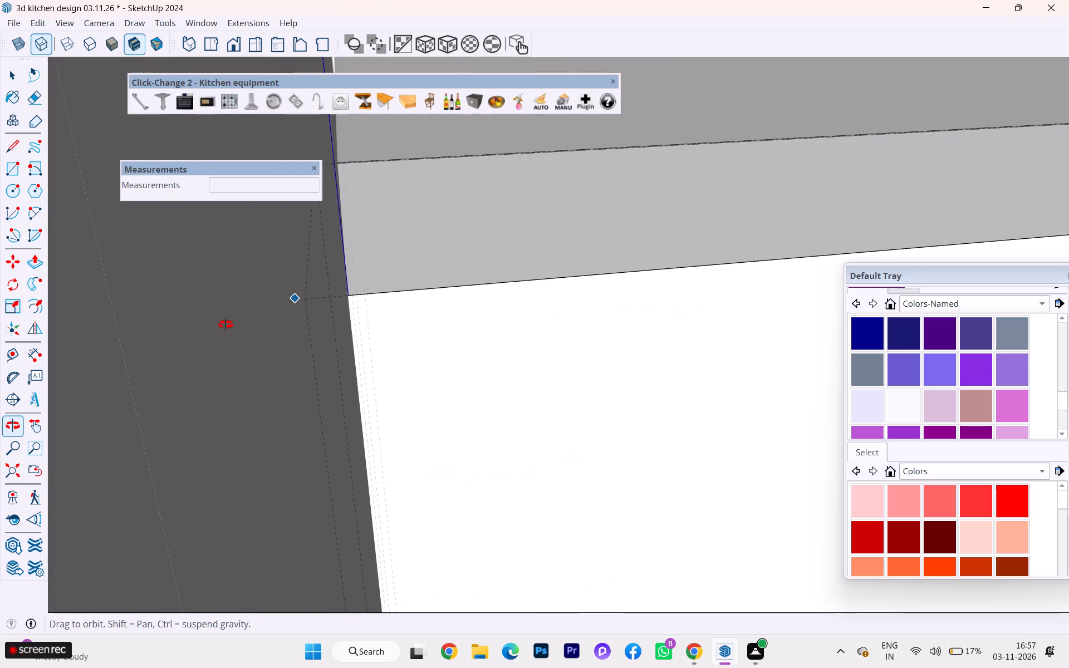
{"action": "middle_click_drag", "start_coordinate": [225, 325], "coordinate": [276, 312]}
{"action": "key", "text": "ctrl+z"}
Turn off the display of hidden back edges.
{"action": "scroll", "coordinate": [335, 322], "scroll_direction": "down", "scroll_amount": 1}
{"action": "middle_click_drag", "start_coordinate": [287, 327], "coordinate": [198, 335]}
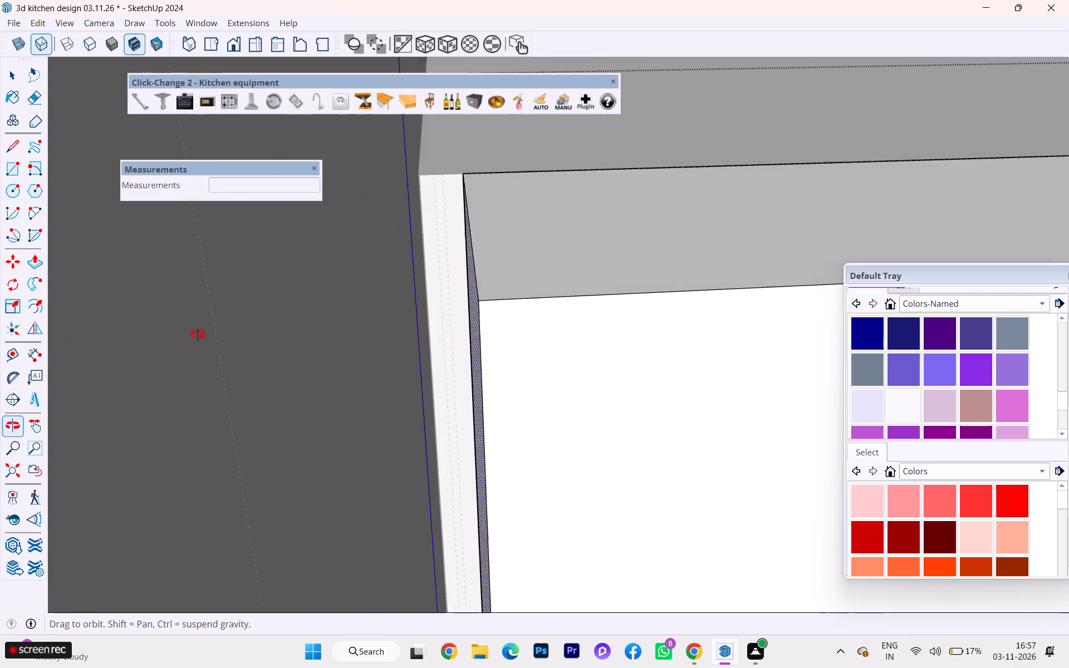
{"action": "middle_click_drag", "start_coordinate": [198, 335], "coordinate": [184, 337]}
{"action": "key", "text": "k"}
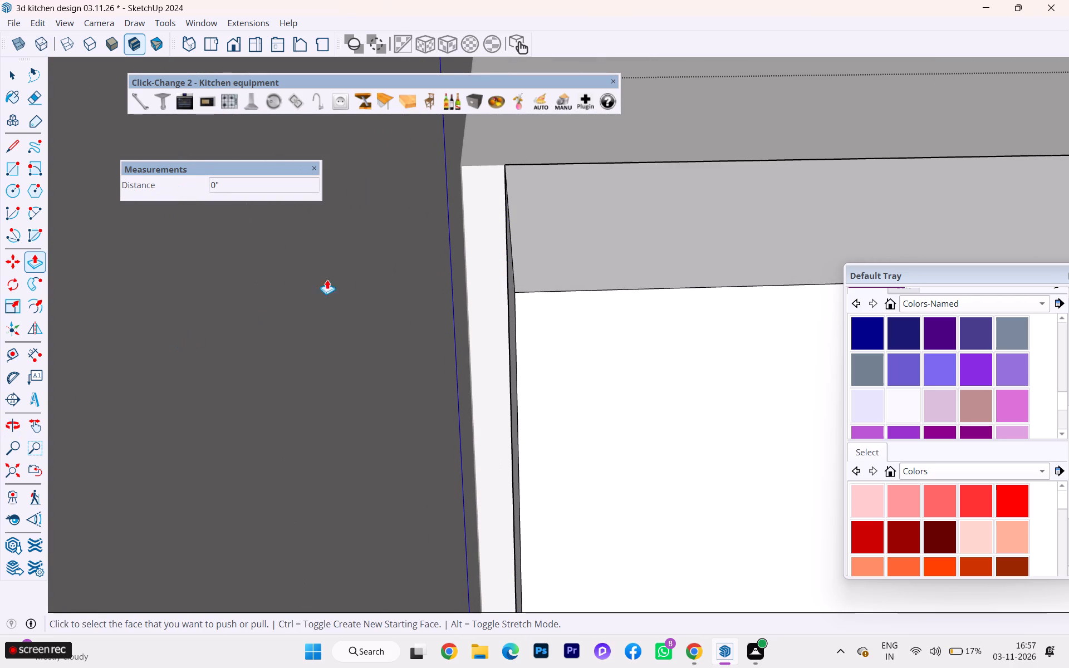
Pull the front panel's wall-side end face out about 1/8" to meet the side wall.
{"action": "scroll", "coordinate": [356, 269], "scroll_direction": "up", "scroll_amount": 6}
{"action": "left_click", "coordinate": [524, 277]}
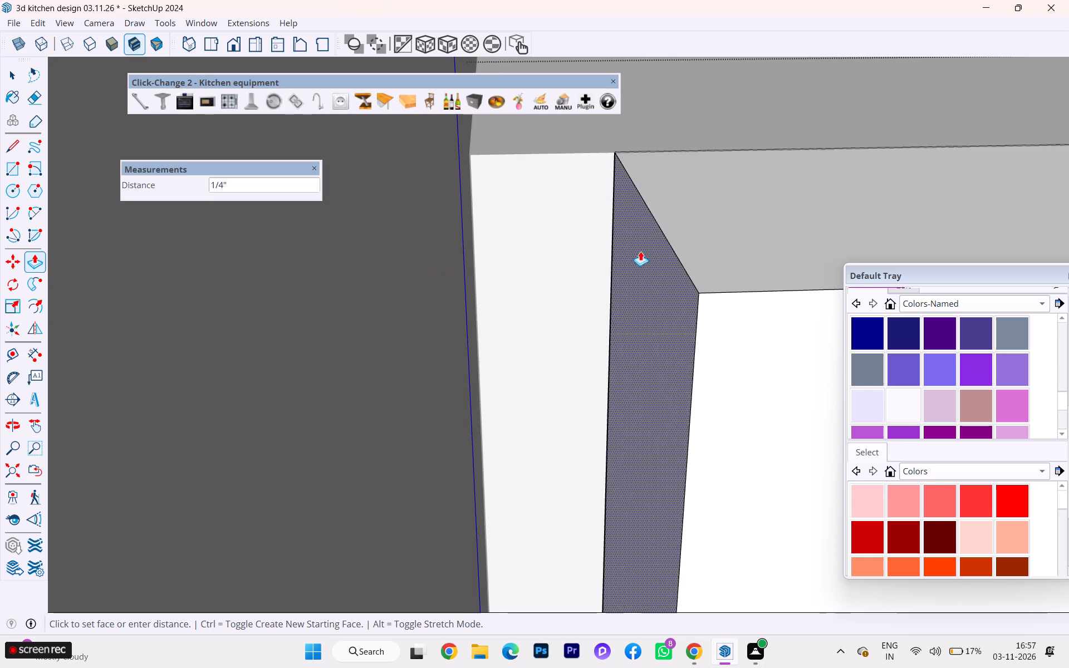
{"action": "left_click", "coordinate": [458, 247]}
{"action": "scroll", "coordinate": [544, 228], "scroll_direction": "down", "scroll_amount": 2}
{"action": "scroll", "coordinate": [541, 237], "scroll_direction": "up", "scroll_amount": 1}
{"action": "scroll", "coordinate": [531, 245], "scroll_direction": "down", "scroll_amount": 3}
{"action": "left_click", "coordinate": [11, 73]}
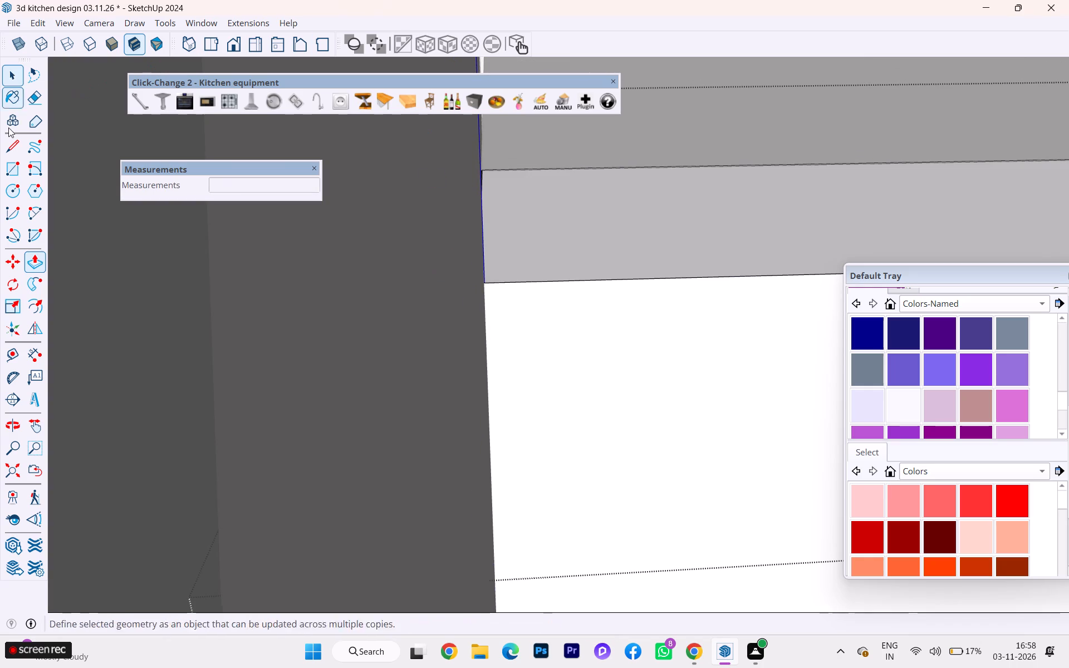
Examine how the wall cabinet fits between the side wall and the tall oven unit, and close the front panel's group.
{"action": "left_click", "coordinate": [12, 477]}
{"action": "scroll", "coordinate": [293, 419], "scroll_direction": "down", "scroll_amount": 3}
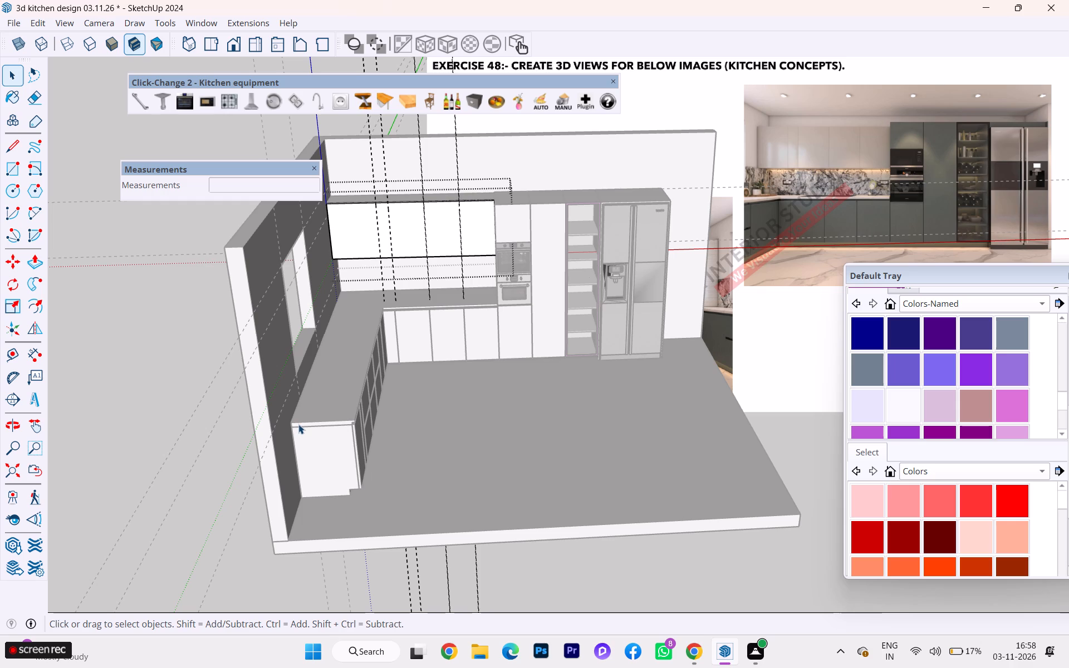
{"action": "scroll", "coordinate": [464, 469], "scroll_direction": "down", "scroll_amount": 6}
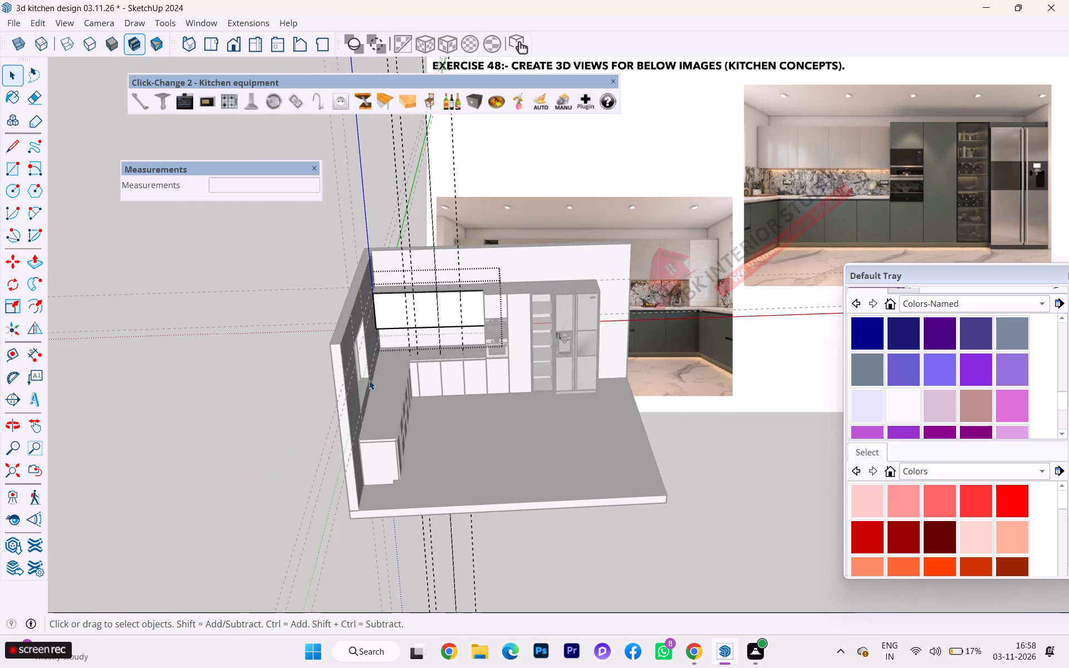
{"action": "scroll", "coordinate": [381, 377], "scroll_direction": "down", "scroll_amount": 1}
{"action": "middle_click_drag", "start_coordinate": [381, 377], "coordinate": [344, 371]}
{"action": "scroll", "coordinate": [479, 329], "scroll_direction": "down", "scroll_amount": 1}
{"action": "scroll", "coordinate": [479, 328], "scroll_direction": "up", "scroll_amount": 1}
{"action": "scroll", "coordinate": [479, 328], "scroll_direction": "down", "scroll_amount": 2}
{"action": "scroll", "coordinate": [479, 328], "scroll_direction": "up", "scroll_amount": 1}
{"action": "scroll", "coordinate": [479, 328], "scroll_direction": "down", "scroll_amount": 3}
{"action": "scroll", "coordinate": [479, 328], "scroll_direction": "up", "scroll_amount": 1}
{"action": "scroll", "coordinate": [479, 328], "scroll_direction": "down", "scroll_amount": 1}
{"action": "scroll", "coordinate": [479, 328], "scroll_direction": "up", "scroll_amount": 2}
{"action": "scroll", "coordinate": [509, 263], "scroll_direction": "up", "scroll_amount": 3}
{"action": "scroll", "coordinate": [511, 260], "scroll_direction": "down", "scroll_amount": 5}
{"action": "scroll", "coordinate": [511, 260], "scroll_direction": "up", "scroll_amount": 3}
{"action": "scroll", "coordinate": [453, 286], "scroll_direction": "up", "scroll_amount": 1}
{"action": "scroll", "coordinate": [451, 284], "scroll_direction": "down", "scroll_amount": 1}
{"action": "scroll", "coordinate": [450, 284], "scroll_direction": "up", "scroll_amount": 1}
{"action": "scroll", "coordinate": [448, 283], "scroll_direction": "down", "scroll_amount": 2}
{"action": "scroll", "coordinate": [448, 283], "scroll_direction": "up", "scroll_amount": 3}
{"action": "scroll", "coordinate": [447, 283], "scroll_direction": "down", "scroll_amount": 1}
{"action": "scroll", "coordinate": [446, 283], "scroll_direction": "up", "scroll_amount": 1}
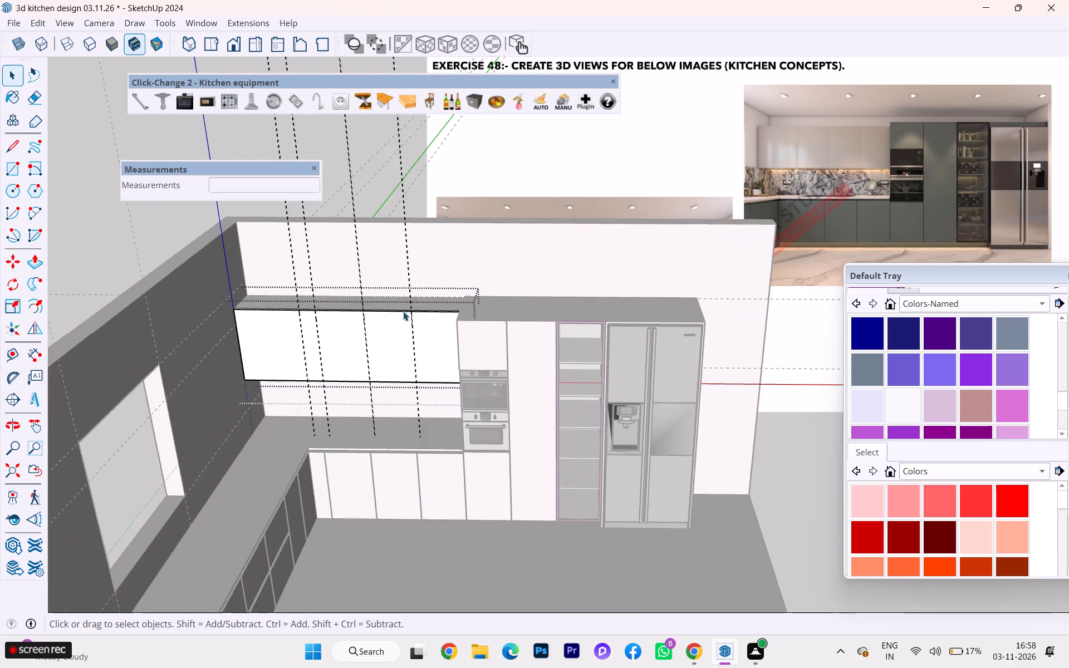
{"action": "scroll", "coordinate": [384, 327], "scroll_direction": "down", "scroll_amount": 1}
{"action": "scroll", "coordinate": [384, 327], "scroll_direction": "up", "scroll_amount": 4}
{"action": "scroll", "coordinate": [384, 327], "scroll_direction": "down", "scroll_amount": 1}
{"action": "scroll", "coordinate": [384, 327], "scroll_direction": "up", "scroll_amount": 6}
{"action": "scroll", "coordinate": [412, 307], "scroll_direction": "down", "scroll_amount": 2}
{"action": "scroll", "coordinate": [415, 304], "scroll_direction": "up", "scroll_amount": 1}
{"action": "scroll", "coordinate": [418, 301], "scroll_direction": "down", "scroll_amount": 3}
{"action": "scroll", "coordinate": [418, 300], "scroll_direction": "up", "scroll_amount": 18}
{"action": "scroll", "coordinate": [449, 280], "scroll_direction": "down", "scroll_amount": 1}
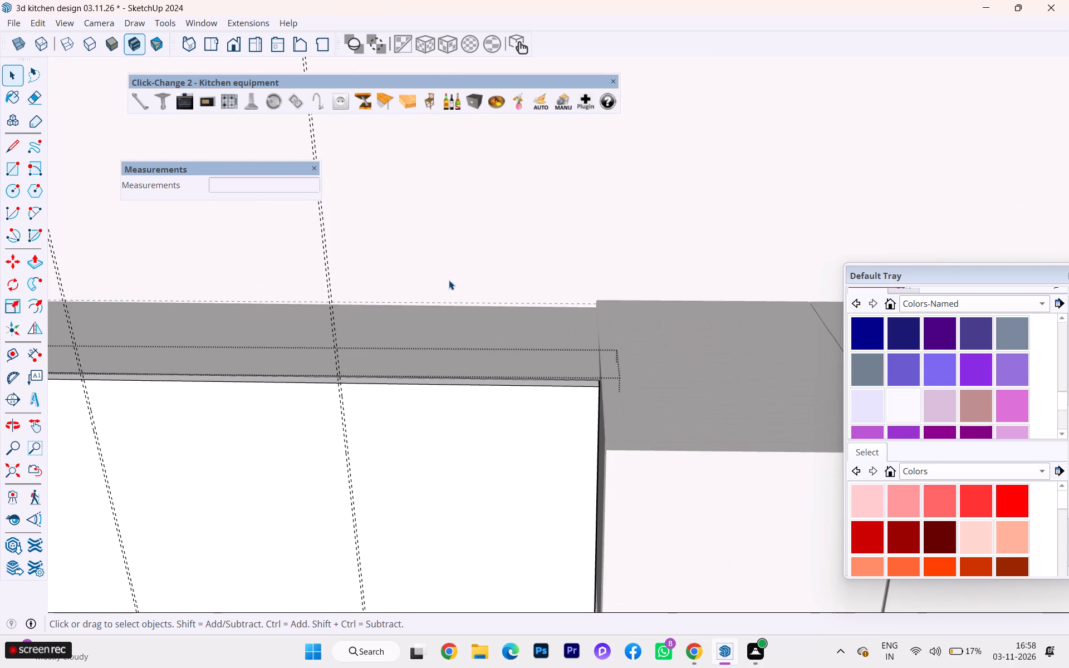
{"action": "scroll", "coordinate": [444, 281], "scroll_direction": "down", "scroll_amount": 2}
{"action": "middle_click_drag", "start_coordinate": [443, 281], "coordinate": [433, 253]}
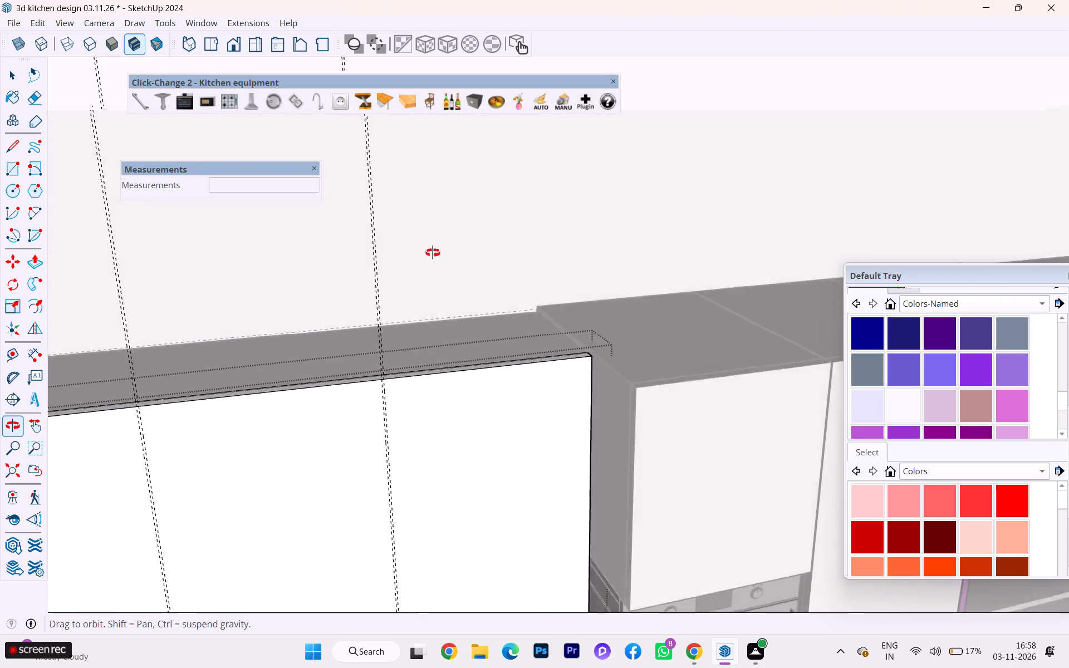
{"action": "middle_click_drag", "start_coordinate": [433, 253], "coordinate": [284, 297]}
{"action": "scroll", "coordinate": [371, 271], "scroll_direction": "down", "scroll_amount": 9}
{"action": "scroll", "coordinate": [478, 257], "scroll_direction": "up", "scroll_amount": 1}
{"action": "scroll", "coordinate": [478, 257], "scroll_direction": "down", "scroll_amount": 1}
{"action": "left_click", "coordinate": [530, 285]}
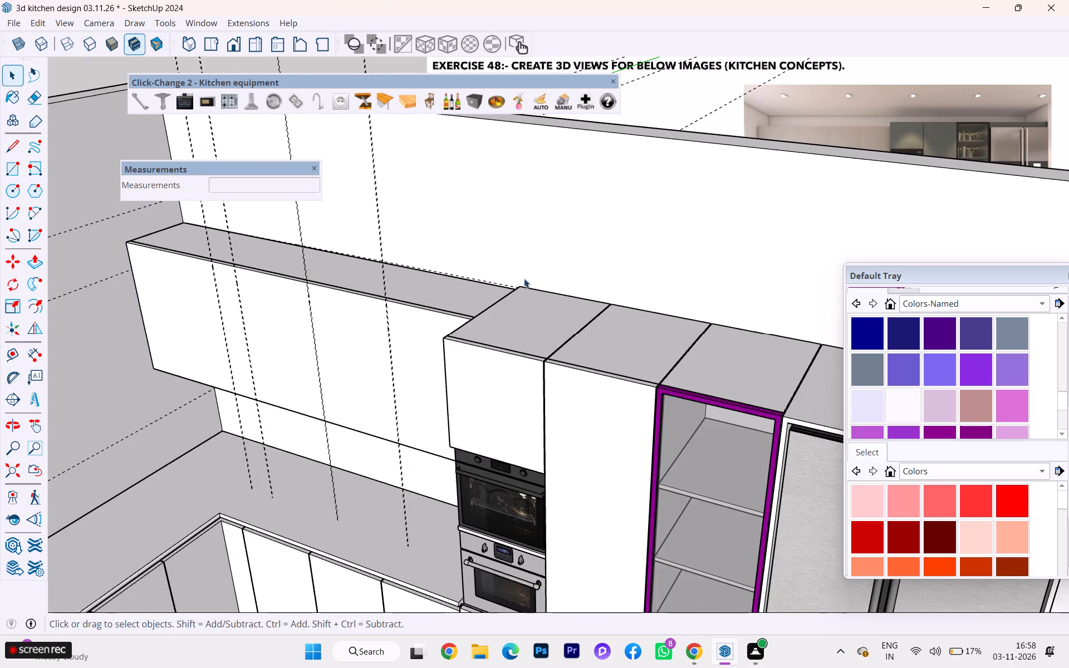
Hide the rest of the model and open the wall cabinet front panel's group for editing in isolation.
{"action": "scroll", "coordinate": [544, 252], "scroll_direction": "down", "scroll_amount": 1}
{"action": "scroll", "coordinate": [551, 252], "scroll_direction": "up", "scroll_amount": 1}
{"action": "scroll", "coordinate": [557, 252], "scroll_direction": "down", "scroll_amount": 3}
{"action": "middle_click_drag", "start_coordinate": [550, 273], "coordinate": [718, 262]}
{"action": "scroll", "coordinate": [316, 343], "scroll_direction": "up", "scroll_amount": 3}
{"action": "scroll", "coordinate": [316, 343], "scroll_direction": "down", "scroll_amount": 1}
{"action": "scroll", "coordinate": [316, 343], "scroll_direction": "up", "scroll_amount": 9}
{"action": "scroll", "coordinate": [410, 282], "scroll_direction": "down", "scroll_amount": 7}
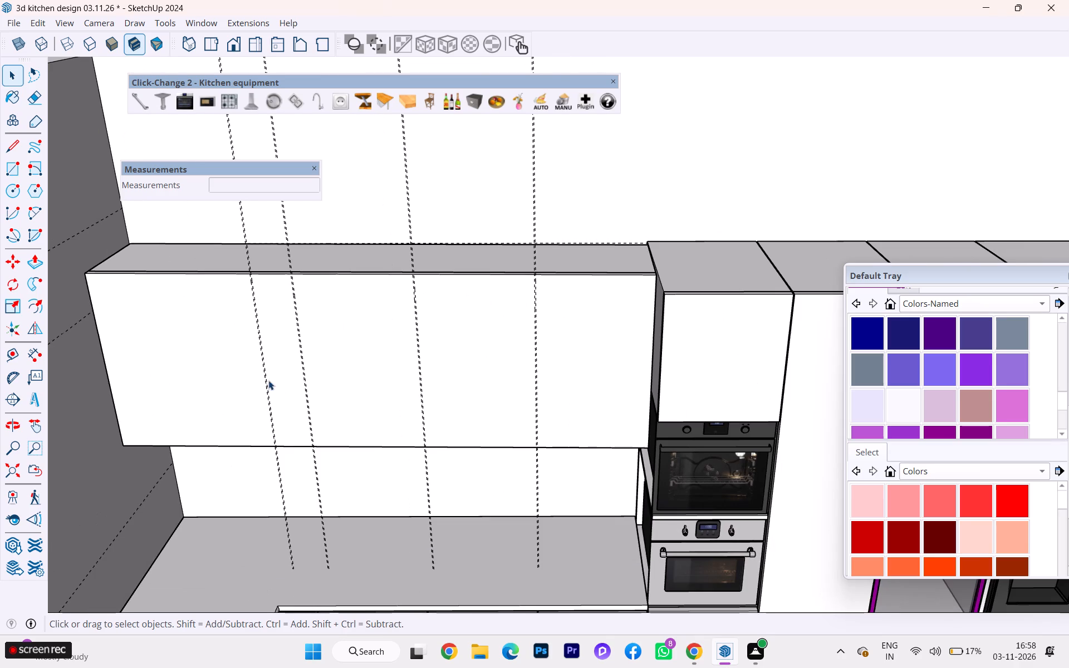
{"action": "double_click", "coordinate": [194, 381]}
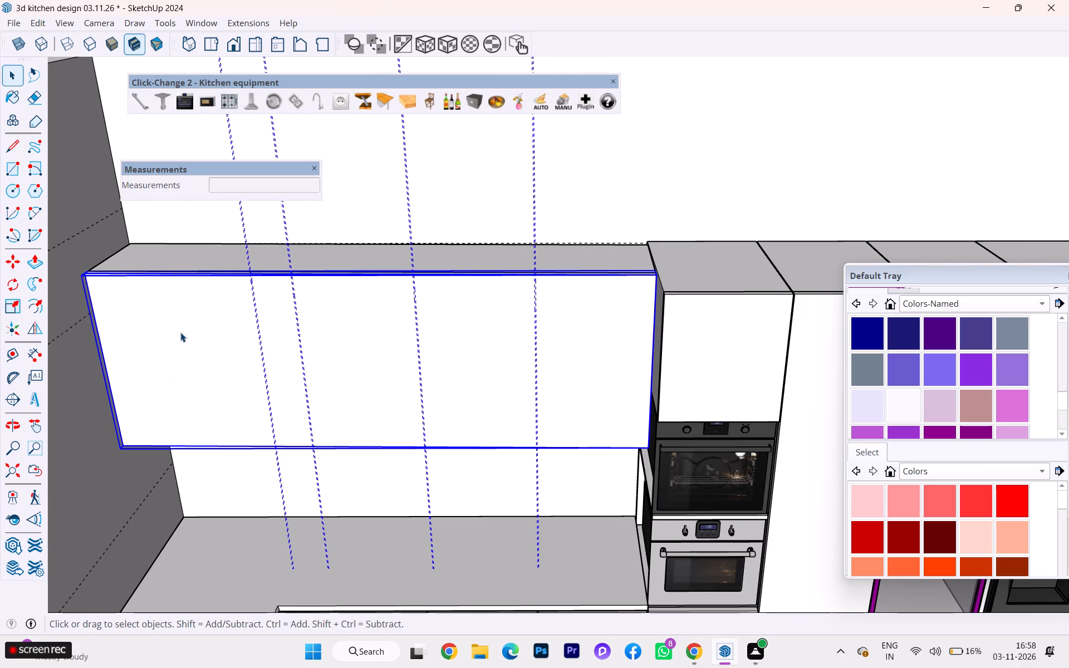
{"action": "left_click", "coordinate": [180, 332]}
{"action": "scroll", "coordinate": [147, 341], "scroll_direction": "up", "scroll_amount": 2}
{"action": "scroll", "coordinate": [143, 341], "scroll_direction": "down", "scroll_amount": 4}
{"action": "scroll", "coordinate": [143, 341], "scroll_direction": "up", "scroll_amount": 1}
{"action": "scroll", "coordinate": [143, 341], "scroll_direction": "down", "scroll_amount": 3}
{"action": "scroll", "coordinate": [143, 341], "scroll_direction": "up", "scroll_amount": 4}
{"action": "scroll", "coordinate": [143, 341], "scroll_direction": "down", "scroll_amount": 2}
{"action": "scroll", "coordinate": [143, 340], "scroll_direction": "up", "scroll_amount": 11}
{"action": "scroll", "coordinate": [169, 308], "scroll_direction": "down", "scroll_amount": 1}
{"action": "scroll", "coordinate": [169, 308], "scroll_direction": "up", "scroll_amount": 4}
{"action": "scroll", "coordinate": [223, 301], "scroll_direction": "down", "scroll_amount": 1}
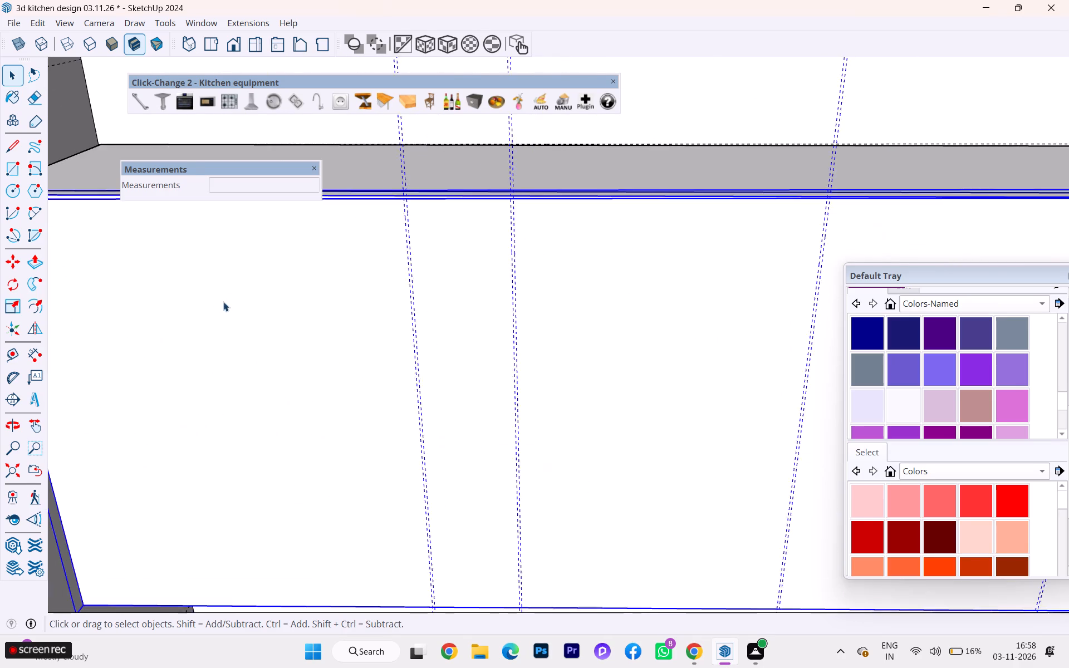
{"action": "middle_click_drag", "start_coordinate": [223, 302], "coordinate": [357, 342]}
{"action": "scroll", "coordinate": [223, 302], "scroll_direction": "down", "scroll_amount": 1}
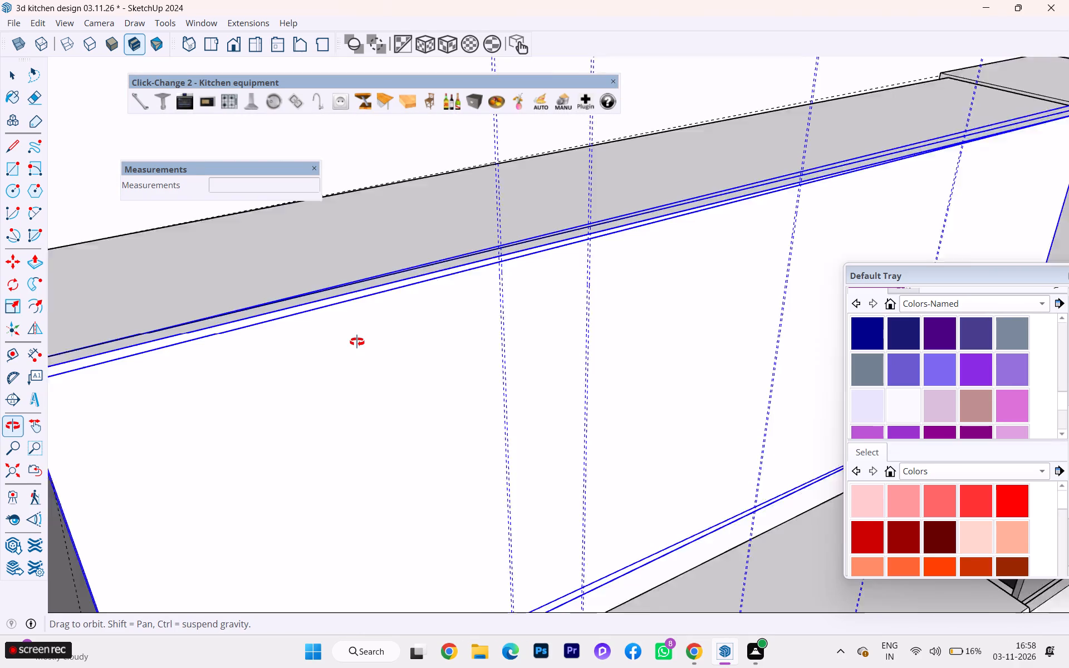
{"action": "middle_click_drag", "start_coordinate": [357, 342], "coordinate": [359, 342]}
{"action": "key", "text": "h"}
{"action": "double_click", "coordinate": [369, 341]}
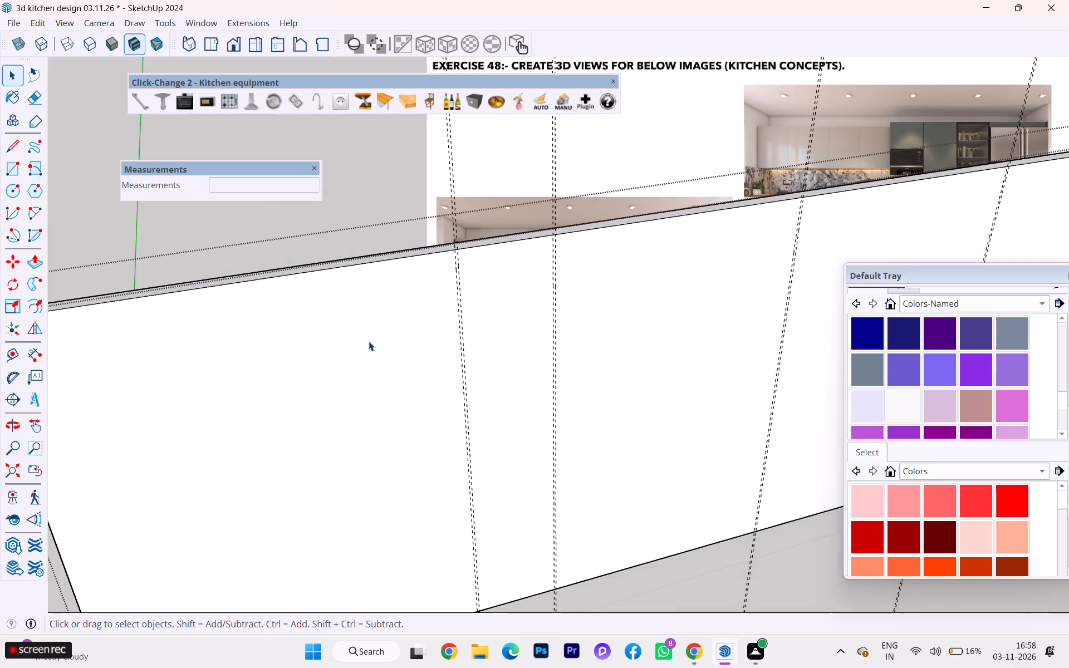
{"action": "scroll", "coordinate": [522, 328], "scroll_direction": "down", "scroll_amount": 7}
{"action": "scroll", "coordinate": [183, 357], "scroll_direction": "up", "scroll_amount": 3}
{"action": "scroll", "coordinate": [239, 321], "scroll_direction": "down", "scroll_amount": 1}
{"action": "scroll", "coordinate": [239, 321], "scroll_direction": "up", "scroll_amount": 3}
{"action": "scroll", "coordinate": [239, 321], "scroll_direction": "down", "scroll_amount": 2}
{"action": "scroll", "coordinate": [239, 321], "scroll_direction": "up", "scroll_amount": 2}
{"action": "middle_click_drag", "start_coordinate": [250, 317], "coordinate": [440, 311]}
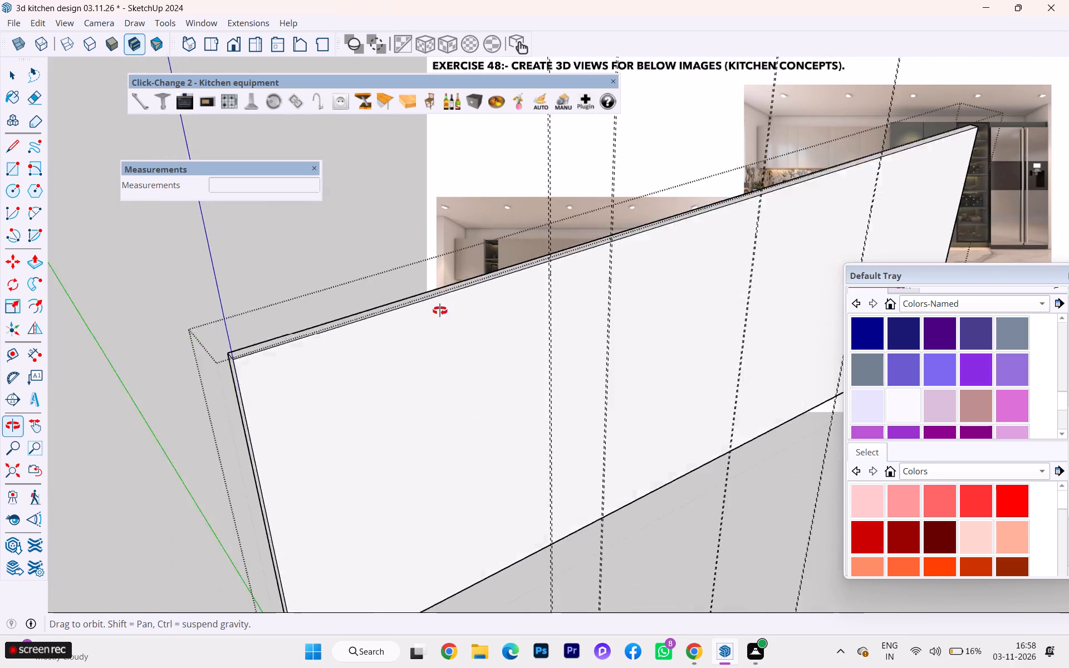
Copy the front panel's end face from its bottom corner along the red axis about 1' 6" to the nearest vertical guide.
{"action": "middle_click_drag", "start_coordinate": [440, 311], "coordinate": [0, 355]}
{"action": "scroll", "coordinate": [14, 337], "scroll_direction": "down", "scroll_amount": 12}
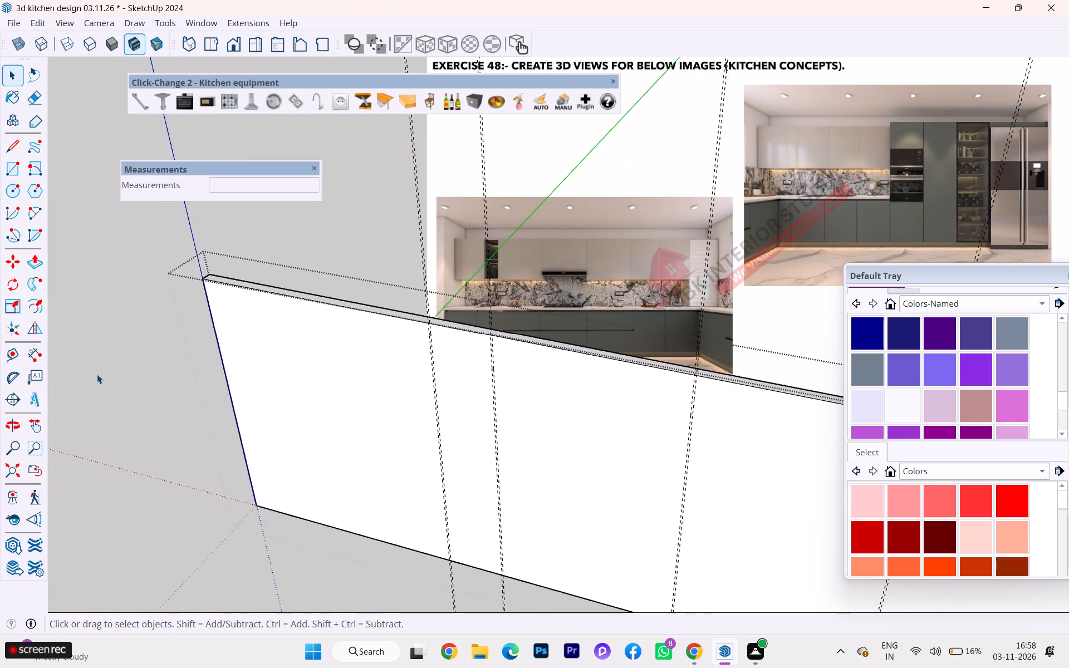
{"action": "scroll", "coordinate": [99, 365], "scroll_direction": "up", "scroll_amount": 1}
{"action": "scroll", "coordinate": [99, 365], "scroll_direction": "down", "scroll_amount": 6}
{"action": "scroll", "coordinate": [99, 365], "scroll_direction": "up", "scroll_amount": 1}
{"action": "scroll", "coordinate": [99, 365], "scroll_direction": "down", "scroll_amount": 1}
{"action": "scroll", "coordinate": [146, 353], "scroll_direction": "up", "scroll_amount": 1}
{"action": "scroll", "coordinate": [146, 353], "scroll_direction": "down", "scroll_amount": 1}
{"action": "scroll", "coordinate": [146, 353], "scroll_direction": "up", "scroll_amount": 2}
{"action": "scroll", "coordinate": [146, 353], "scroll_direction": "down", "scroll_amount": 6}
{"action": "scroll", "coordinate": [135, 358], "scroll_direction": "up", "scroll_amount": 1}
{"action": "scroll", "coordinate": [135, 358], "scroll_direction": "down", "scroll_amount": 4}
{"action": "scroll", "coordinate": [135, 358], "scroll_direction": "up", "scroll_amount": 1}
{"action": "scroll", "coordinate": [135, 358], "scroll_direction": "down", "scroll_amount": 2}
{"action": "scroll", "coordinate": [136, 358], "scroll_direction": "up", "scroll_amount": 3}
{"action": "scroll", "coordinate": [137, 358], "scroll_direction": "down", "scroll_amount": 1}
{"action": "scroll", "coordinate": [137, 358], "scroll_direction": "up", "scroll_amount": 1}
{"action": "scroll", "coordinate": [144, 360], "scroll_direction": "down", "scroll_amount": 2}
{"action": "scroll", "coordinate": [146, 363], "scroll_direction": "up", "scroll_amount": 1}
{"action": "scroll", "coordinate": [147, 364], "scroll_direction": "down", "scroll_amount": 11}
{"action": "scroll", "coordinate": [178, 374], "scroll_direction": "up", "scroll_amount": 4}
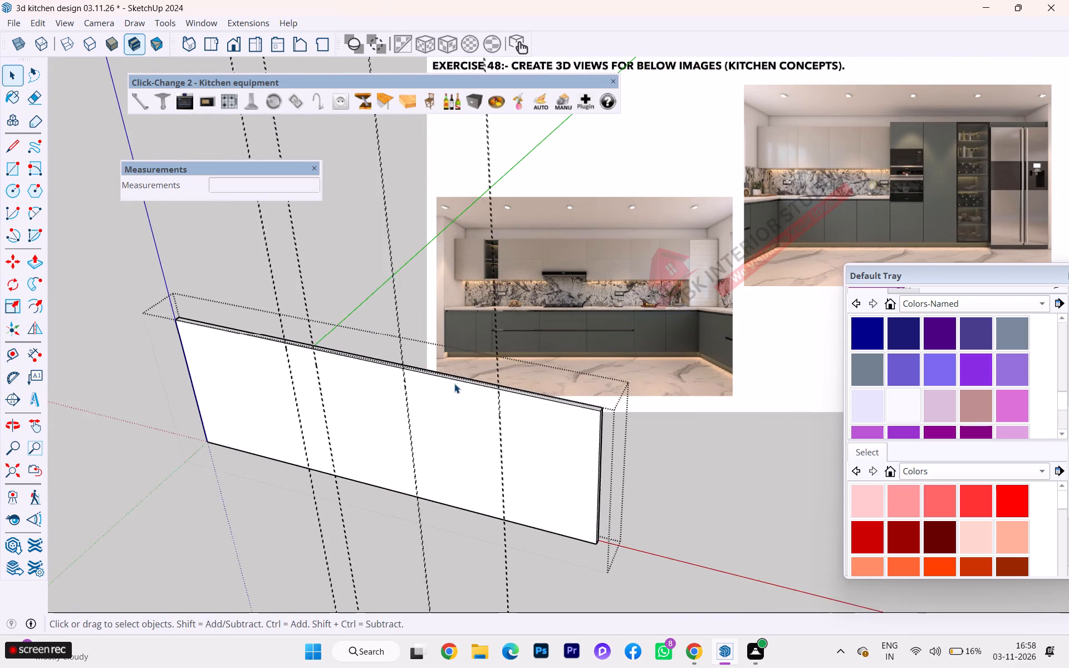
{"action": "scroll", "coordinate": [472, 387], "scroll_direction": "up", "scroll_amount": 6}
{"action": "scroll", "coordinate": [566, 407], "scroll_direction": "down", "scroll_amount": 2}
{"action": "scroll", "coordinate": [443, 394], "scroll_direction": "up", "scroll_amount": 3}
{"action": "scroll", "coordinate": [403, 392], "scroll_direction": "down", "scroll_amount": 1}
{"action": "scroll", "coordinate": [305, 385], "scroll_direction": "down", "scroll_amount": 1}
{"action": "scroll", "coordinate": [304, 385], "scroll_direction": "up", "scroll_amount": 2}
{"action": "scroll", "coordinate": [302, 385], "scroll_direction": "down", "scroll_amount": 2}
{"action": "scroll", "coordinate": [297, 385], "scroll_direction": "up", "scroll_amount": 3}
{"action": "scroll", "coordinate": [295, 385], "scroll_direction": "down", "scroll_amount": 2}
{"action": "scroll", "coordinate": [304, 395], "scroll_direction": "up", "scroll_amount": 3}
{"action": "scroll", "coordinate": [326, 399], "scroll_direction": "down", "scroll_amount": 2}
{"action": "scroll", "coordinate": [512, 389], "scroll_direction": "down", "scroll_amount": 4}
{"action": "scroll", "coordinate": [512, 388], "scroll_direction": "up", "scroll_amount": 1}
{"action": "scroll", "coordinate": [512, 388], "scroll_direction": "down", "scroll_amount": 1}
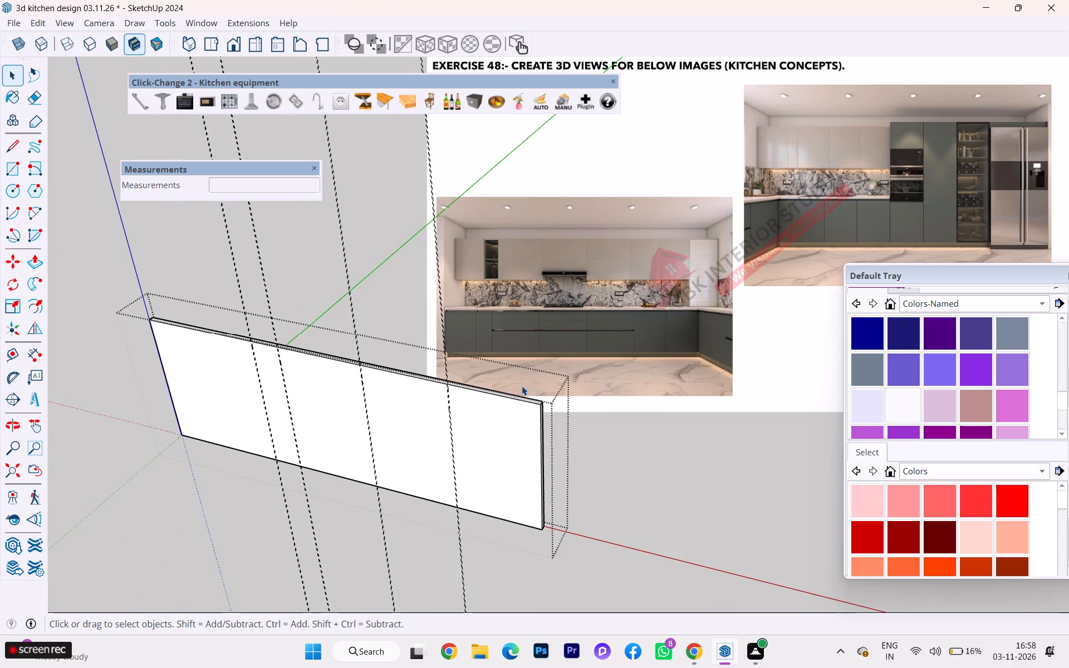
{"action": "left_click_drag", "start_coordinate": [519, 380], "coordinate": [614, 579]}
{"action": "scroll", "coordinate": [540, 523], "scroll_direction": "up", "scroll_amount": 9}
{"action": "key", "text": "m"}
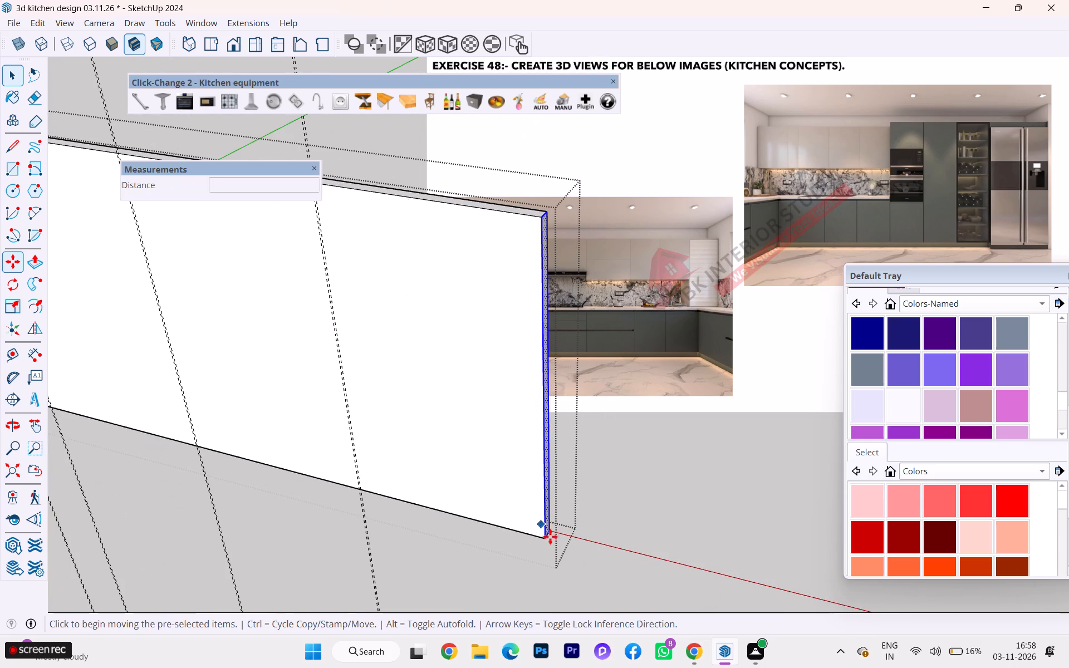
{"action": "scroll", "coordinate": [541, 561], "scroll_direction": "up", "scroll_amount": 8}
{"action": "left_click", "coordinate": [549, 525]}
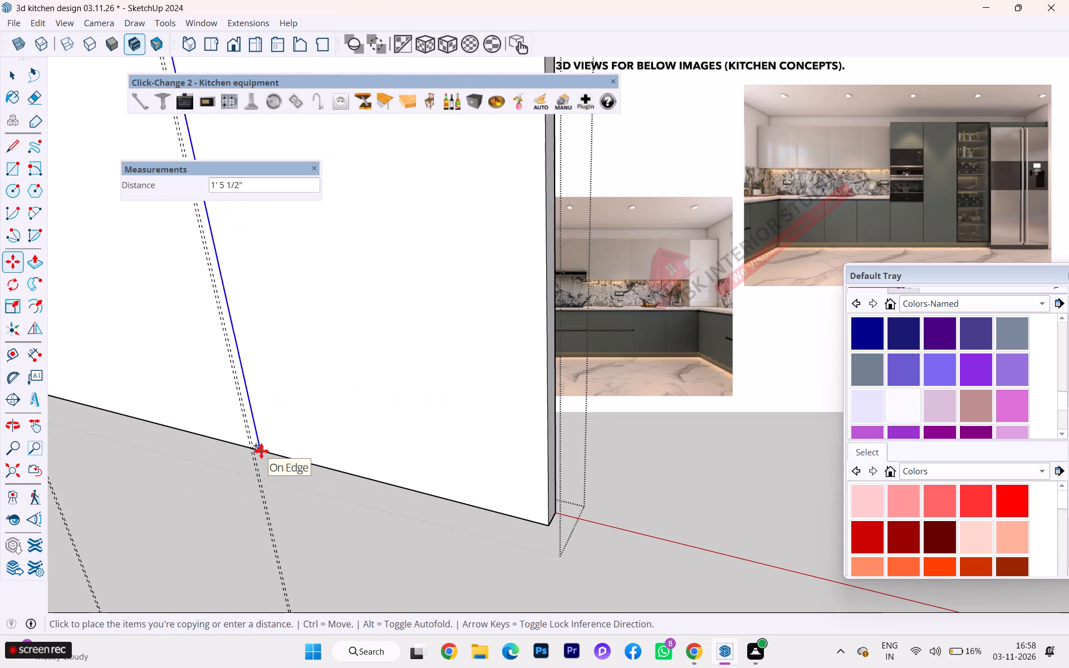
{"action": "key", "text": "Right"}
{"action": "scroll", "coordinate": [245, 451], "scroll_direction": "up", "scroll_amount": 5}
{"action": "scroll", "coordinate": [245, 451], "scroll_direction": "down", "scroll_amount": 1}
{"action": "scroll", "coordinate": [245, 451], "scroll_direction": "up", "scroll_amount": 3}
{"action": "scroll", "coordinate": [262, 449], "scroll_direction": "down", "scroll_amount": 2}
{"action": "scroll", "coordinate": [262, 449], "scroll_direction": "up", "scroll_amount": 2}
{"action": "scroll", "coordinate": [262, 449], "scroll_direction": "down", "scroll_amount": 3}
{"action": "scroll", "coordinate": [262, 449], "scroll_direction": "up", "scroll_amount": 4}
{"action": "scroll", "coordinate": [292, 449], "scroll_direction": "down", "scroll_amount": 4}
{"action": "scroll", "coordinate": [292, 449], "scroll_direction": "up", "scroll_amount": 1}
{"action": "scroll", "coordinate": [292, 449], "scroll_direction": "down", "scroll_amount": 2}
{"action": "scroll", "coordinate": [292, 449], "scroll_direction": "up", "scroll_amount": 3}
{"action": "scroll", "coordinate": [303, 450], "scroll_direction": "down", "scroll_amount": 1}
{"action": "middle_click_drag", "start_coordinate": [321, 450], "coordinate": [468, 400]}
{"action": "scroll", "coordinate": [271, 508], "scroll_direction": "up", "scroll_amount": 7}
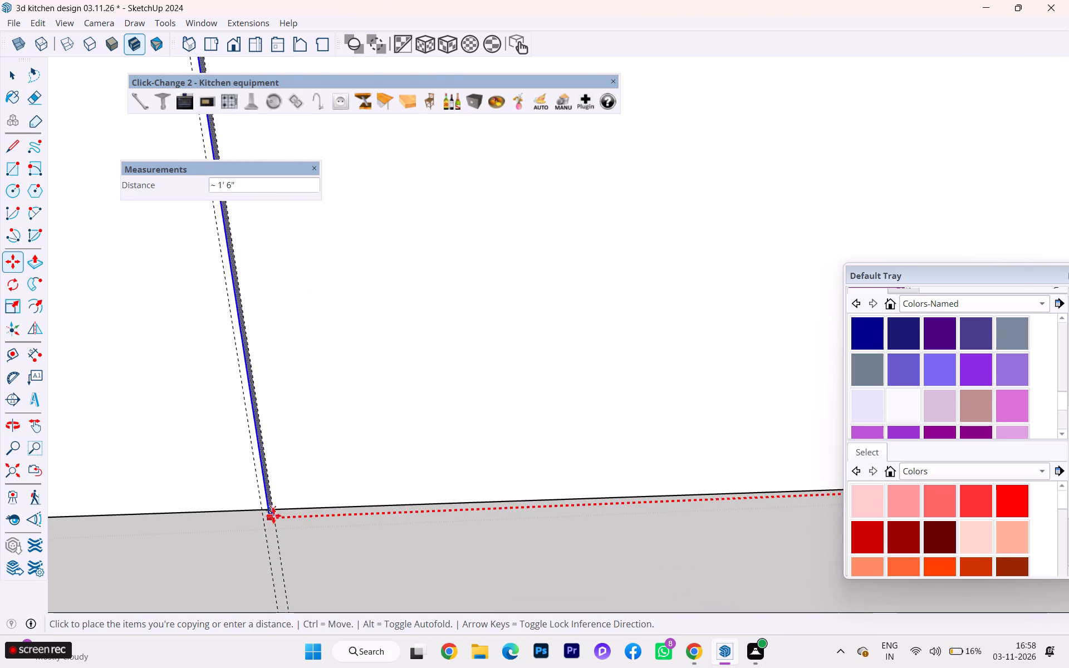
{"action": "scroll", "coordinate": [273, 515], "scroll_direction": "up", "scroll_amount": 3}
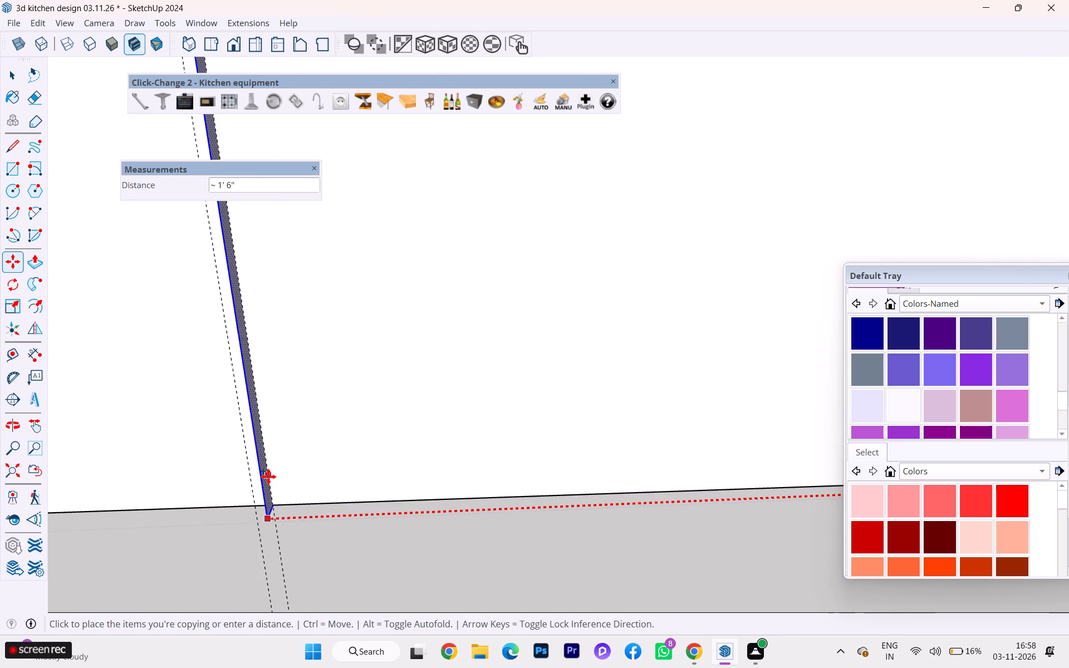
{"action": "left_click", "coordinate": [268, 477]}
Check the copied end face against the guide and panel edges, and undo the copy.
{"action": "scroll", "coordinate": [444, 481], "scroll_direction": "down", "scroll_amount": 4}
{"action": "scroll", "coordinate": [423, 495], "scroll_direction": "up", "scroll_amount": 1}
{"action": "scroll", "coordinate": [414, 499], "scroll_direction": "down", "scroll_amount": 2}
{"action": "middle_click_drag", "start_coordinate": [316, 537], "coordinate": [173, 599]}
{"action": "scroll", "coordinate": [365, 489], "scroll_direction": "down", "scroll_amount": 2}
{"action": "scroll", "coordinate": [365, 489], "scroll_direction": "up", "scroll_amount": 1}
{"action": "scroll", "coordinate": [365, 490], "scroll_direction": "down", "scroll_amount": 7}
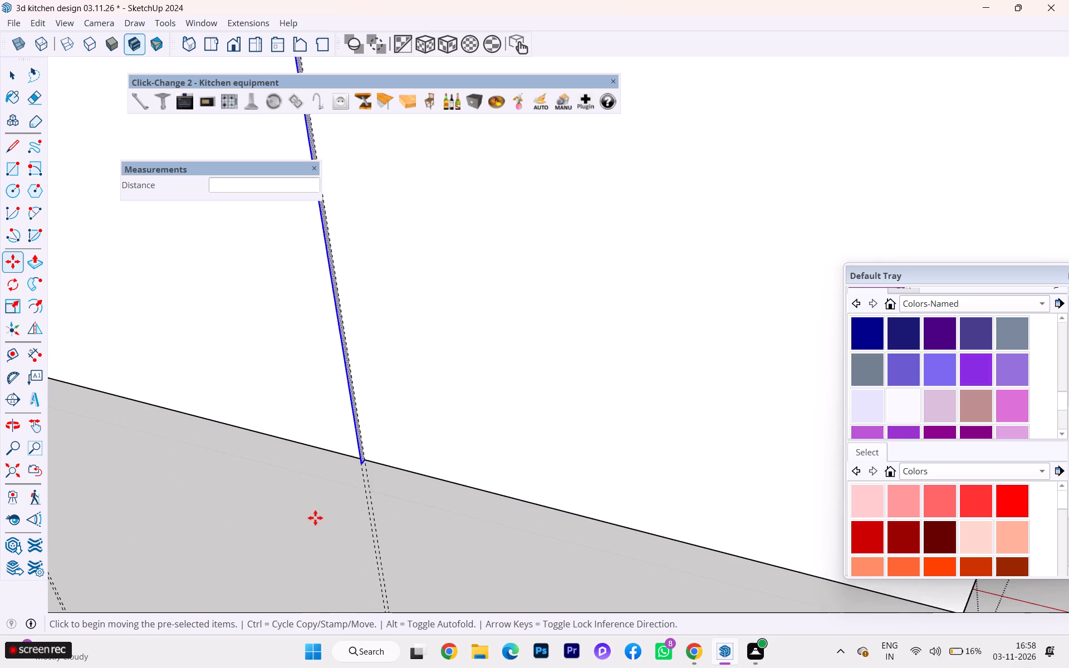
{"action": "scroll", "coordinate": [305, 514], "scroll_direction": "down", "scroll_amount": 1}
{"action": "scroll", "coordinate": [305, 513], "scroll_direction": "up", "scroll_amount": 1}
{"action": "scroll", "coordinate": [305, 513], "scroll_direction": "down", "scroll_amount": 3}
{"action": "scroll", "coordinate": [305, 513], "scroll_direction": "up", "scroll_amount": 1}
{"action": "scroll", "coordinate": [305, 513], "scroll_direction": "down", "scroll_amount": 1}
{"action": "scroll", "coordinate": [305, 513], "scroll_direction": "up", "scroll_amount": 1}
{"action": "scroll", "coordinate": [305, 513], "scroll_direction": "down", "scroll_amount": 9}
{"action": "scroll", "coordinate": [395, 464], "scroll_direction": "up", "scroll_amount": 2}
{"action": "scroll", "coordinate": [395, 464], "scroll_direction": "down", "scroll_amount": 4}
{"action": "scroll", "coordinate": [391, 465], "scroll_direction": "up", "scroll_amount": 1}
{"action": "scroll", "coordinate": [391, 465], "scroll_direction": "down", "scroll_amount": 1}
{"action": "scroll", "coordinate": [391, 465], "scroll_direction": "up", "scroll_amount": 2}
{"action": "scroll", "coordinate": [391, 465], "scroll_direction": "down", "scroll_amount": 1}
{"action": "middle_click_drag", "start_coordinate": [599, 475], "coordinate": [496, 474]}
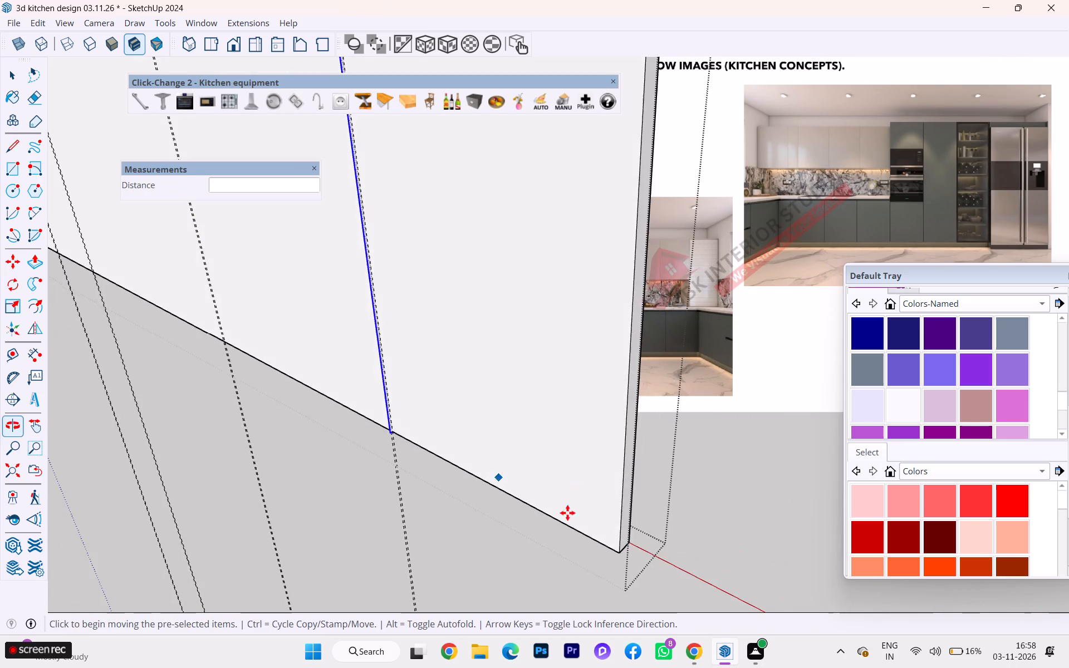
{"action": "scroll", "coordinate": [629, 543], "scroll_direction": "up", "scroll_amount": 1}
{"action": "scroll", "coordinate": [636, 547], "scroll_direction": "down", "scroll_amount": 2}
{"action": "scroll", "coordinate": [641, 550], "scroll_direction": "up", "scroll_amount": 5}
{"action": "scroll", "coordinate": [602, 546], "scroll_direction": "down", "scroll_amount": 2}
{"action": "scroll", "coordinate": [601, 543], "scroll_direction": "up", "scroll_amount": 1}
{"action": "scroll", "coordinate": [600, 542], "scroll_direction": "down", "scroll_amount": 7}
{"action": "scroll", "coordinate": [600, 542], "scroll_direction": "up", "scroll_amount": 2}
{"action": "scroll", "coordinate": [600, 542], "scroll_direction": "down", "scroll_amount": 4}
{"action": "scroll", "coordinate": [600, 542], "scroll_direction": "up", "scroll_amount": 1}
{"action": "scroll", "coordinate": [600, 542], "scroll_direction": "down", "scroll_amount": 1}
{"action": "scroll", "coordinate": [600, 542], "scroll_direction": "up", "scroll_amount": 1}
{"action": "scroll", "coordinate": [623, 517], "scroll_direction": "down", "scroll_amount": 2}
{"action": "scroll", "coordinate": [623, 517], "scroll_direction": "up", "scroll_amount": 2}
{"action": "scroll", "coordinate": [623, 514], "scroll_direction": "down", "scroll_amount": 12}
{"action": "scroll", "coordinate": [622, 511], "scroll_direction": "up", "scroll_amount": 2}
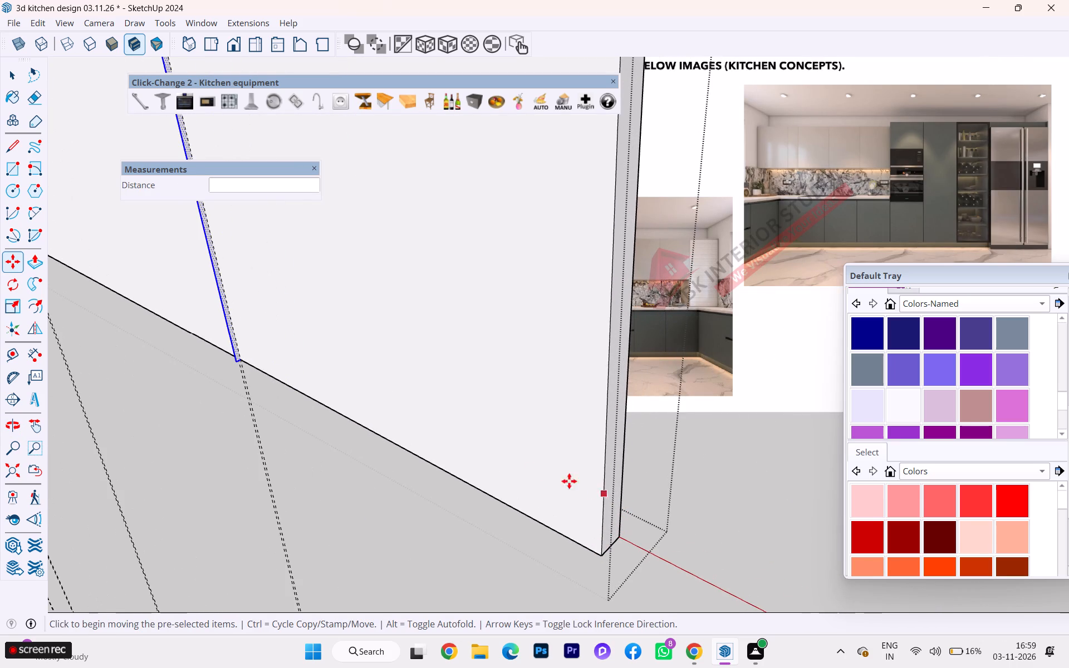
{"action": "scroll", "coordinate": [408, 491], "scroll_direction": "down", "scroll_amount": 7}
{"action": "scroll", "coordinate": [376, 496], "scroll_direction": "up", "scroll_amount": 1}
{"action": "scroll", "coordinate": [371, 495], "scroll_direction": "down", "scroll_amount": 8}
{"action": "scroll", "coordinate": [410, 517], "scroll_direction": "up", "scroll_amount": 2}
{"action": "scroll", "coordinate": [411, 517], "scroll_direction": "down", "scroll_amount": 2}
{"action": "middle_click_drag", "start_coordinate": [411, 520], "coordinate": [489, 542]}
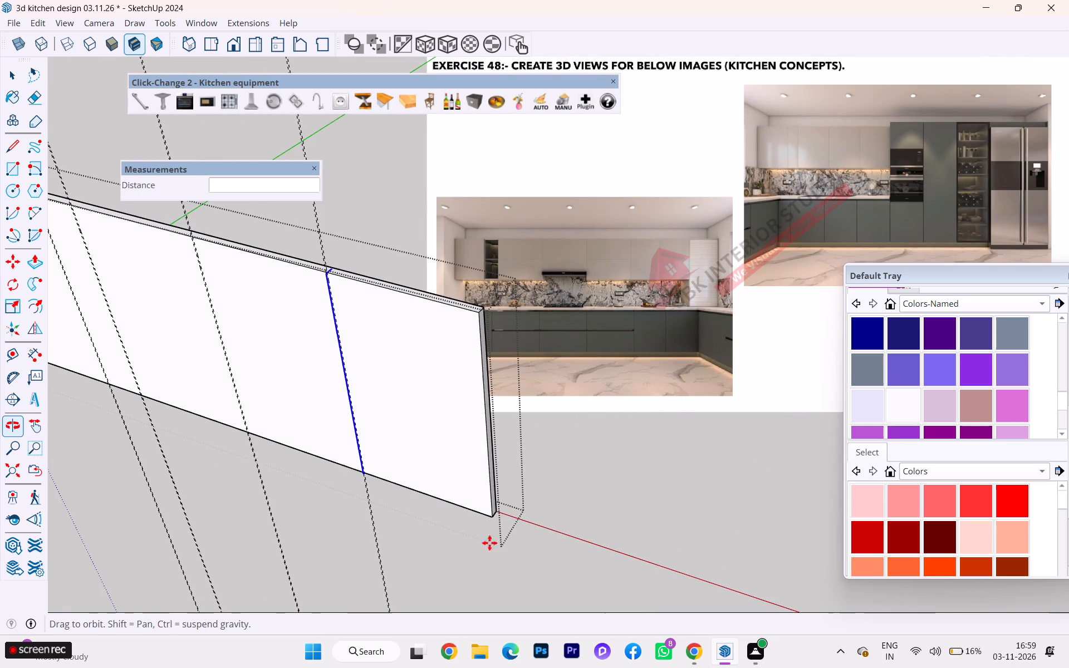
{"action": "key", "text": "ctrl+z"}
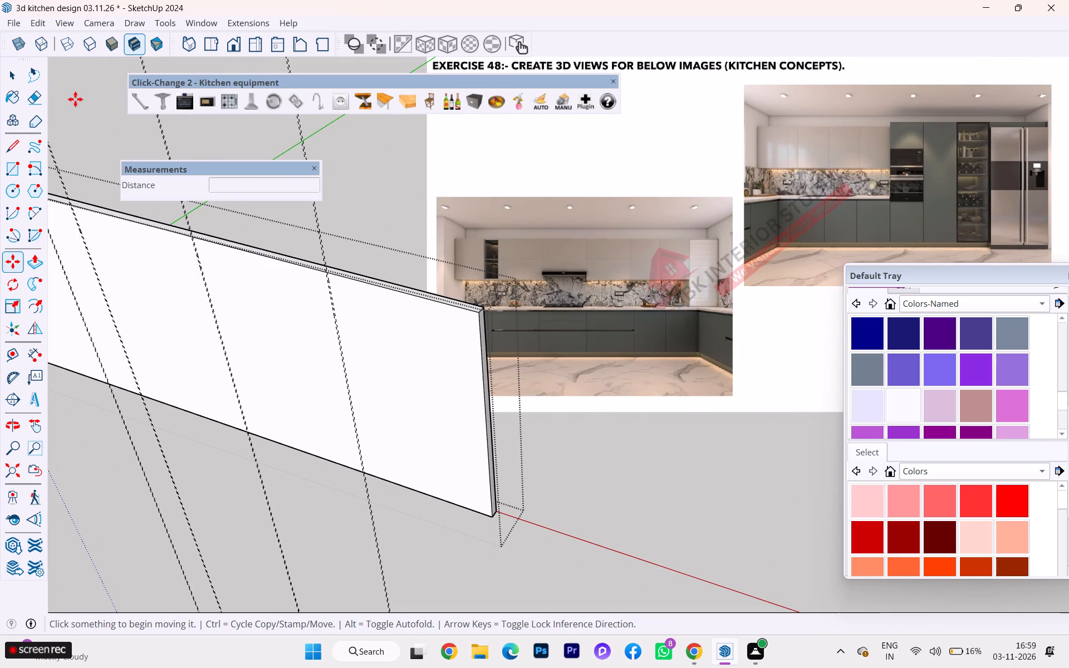
Copy the front panel's end face from its top front corner 1' 6" along the red axis to the nearest vertical guide.
{"action": "left_click", "coordinate": [17, 70]}
{"action": "left_click_drag", "start_coordinate": [489, 261], "coordinate": [510, 462]}
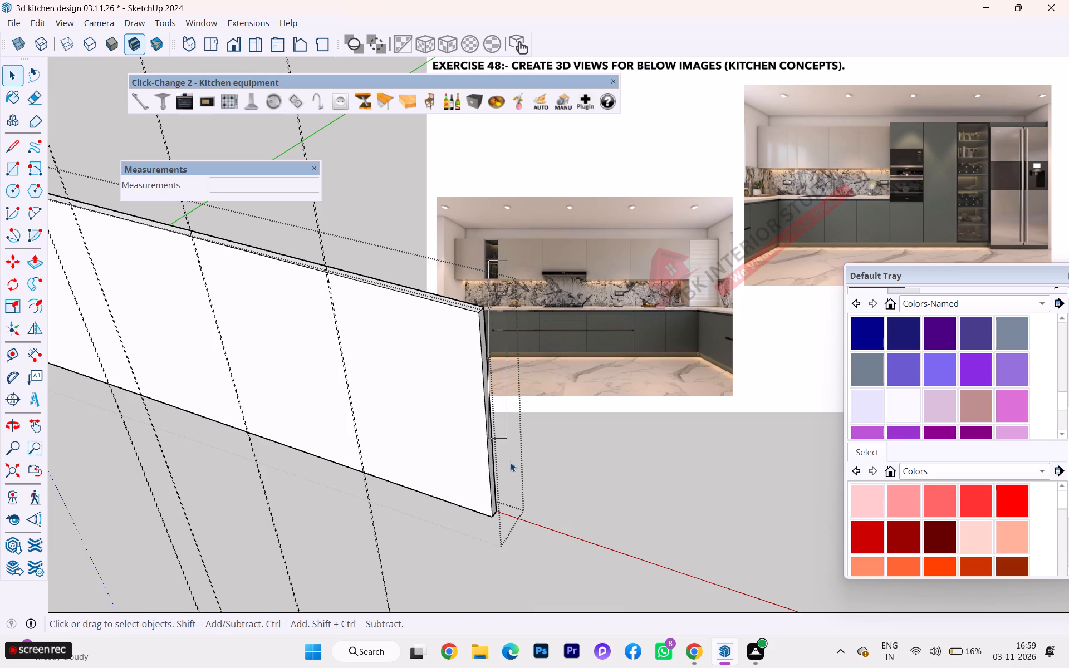
{"action": "left_click_drag", "start_coordinate": [510, 462], "coordinate": [509, 463]}
{"action": "left_click_drag", "start_coordinate": [467, 263], "coordinate": [541, 531]}
{"action": "scroll", "coordinate": [466, 398], "scroll_direction": "up", "scroll_amount": 4}
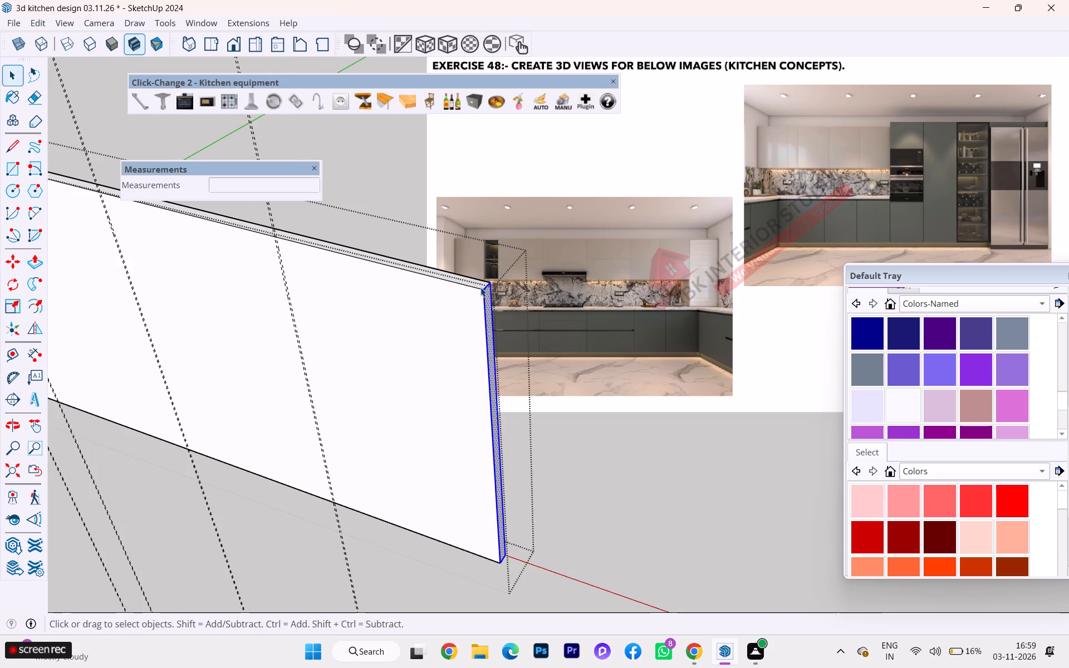
{"action": "key", "text": "m"}
{"action": "scroll", "coordinate": [408, 242], "scroll_direction": "up", "scroll_amount": 1}
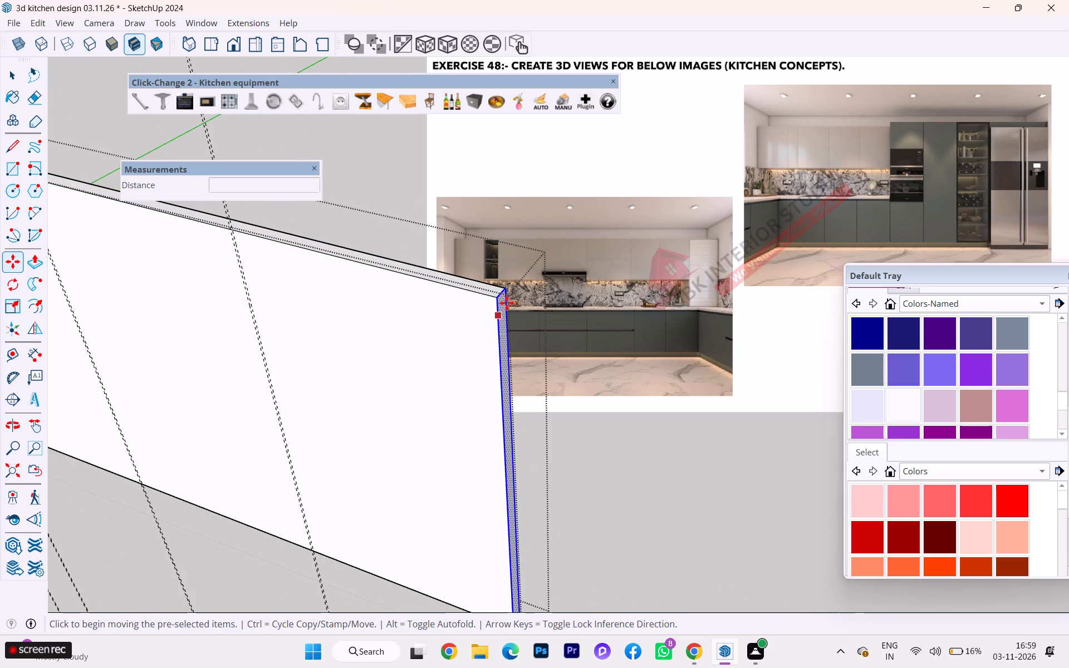
{"action": "left_click", "coordinate": [496, 299]}
{"action": "scroll", "coordinate": [324, 277], "scroll_direction": "down", "scroll_amount": 2}
{"action": "middle_click_drag", "start_coordinate": [332, 282], "coordinate": [624, 257]}
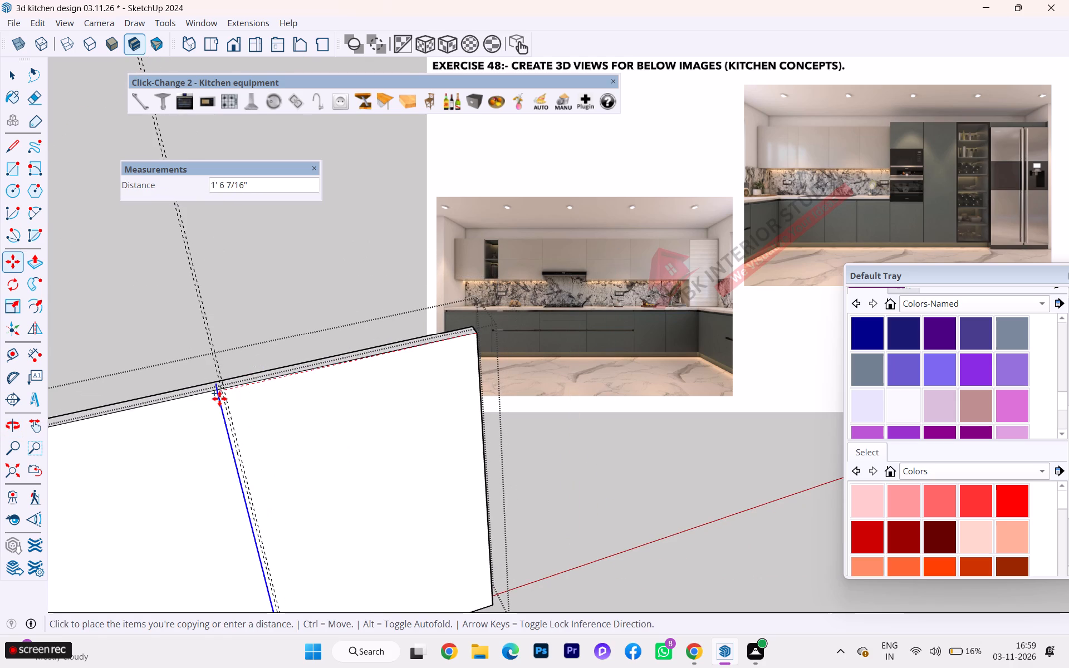
{"action": "key", "text": "Right"}
{"action": "scroll", "coordinate": [200, 386], "scroll_direction": "up", "scroll_amount": 4}
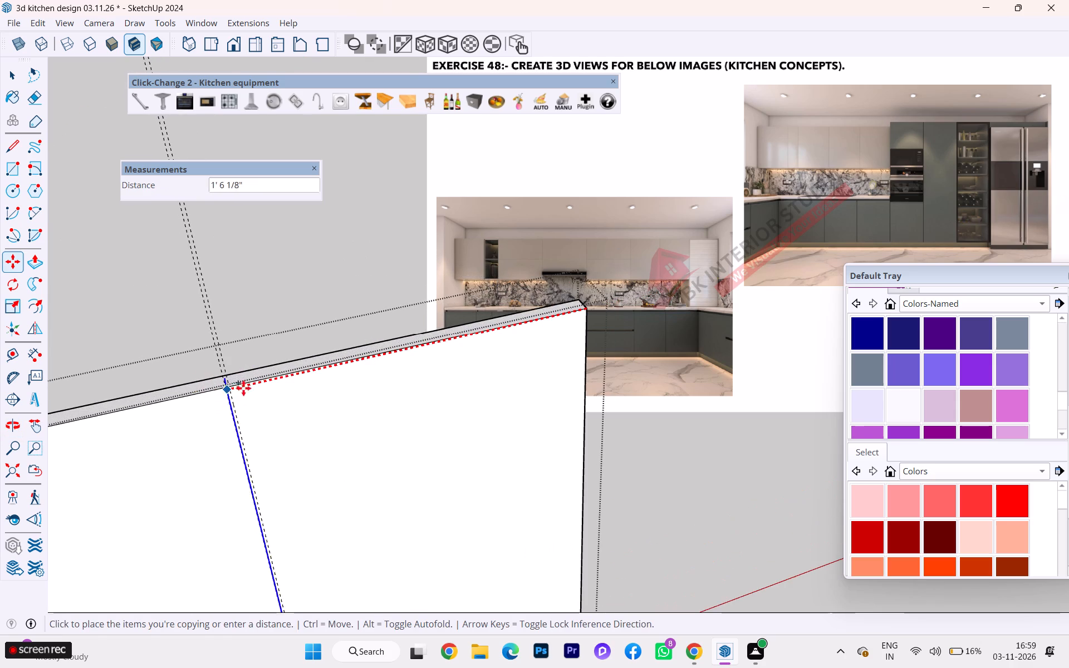
{"action": "scroll", "coordinate": [382, 372], "scroll_direction": "down", "scroll_amount": 6}
{"action": "scroll", "coordinate": [577, 332], "scroll_direction": "down", "scroll_amount": 7}
{"action": "scroll", "coordinate": [680, 332], "scroll_direction": "up", "scroll_amount": 1}
{"action": "scroll", "coordinate": [759, 326], "scroll_direction": "down", "scroll_amount": 2}
{"action": "scroll", "coordinate": [773, 327], "scroll_direction": "up", "scroll_amount": 2}
{"action": "scroll", "coordinate": [777, 328], "scroll_direction": "down", "scroll_amount": 1}
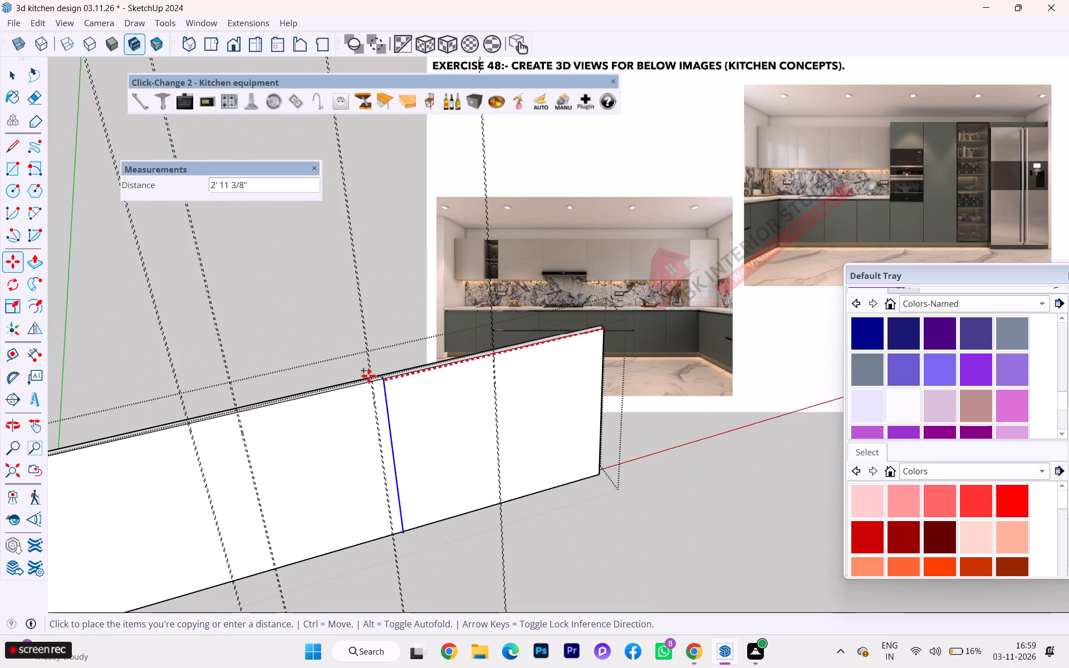
{"action": "scroll", "coordinate": [369, 375], "scroll_direction": "up", "scroll_amount": 3}
{"action": "scroll", "coordinate": [379, 377], "scroll_direction": "down", "scroll_amount": 1}
{"action": "scroll", "coordinate": [379, 377], "scroll_direction": "up", "scroll_amount": 2}
{"action": "scroll", "coordinate": [536, 367], "scroll_direction": "up", "scroll_amount": 2}
{"action": "scroll", "coordinate": [536, 367], "scroll_direction": "down", "scroll_amount": 1}
{"action": "scroll", "coordinate": [536, 367], "scroll_direction": "up", "scroll_amount": 5}
{"action": "scroll", "coordinate": [554, 337], "scroll_direction": "down", "scroll_amount": 2}
{"action": "scroll", "coordinate": [554, 337], "scroll_direction": "up", "scroll_amount": 10}
{"action": "scroll", "coordinate": [552, 328], "scroll_direction": "down", "scroll_amount": 3}
{"action": "scroll", "coordinate": [551, 327], "scroll_direction": "up", "scroll_amount": 3}
{"action": "scroll", "coordinate": [551, 327], "scroll_direction": "down", "scroll_amount": 1}
{"action": "scroll", "coordinate": [551, 327], "scroll_direction": "up", "scroll_amount": 2}
{"action": "scroll", "coordinate": [551, 326], "scroll_direction": "down", "scroll_amount": 1}
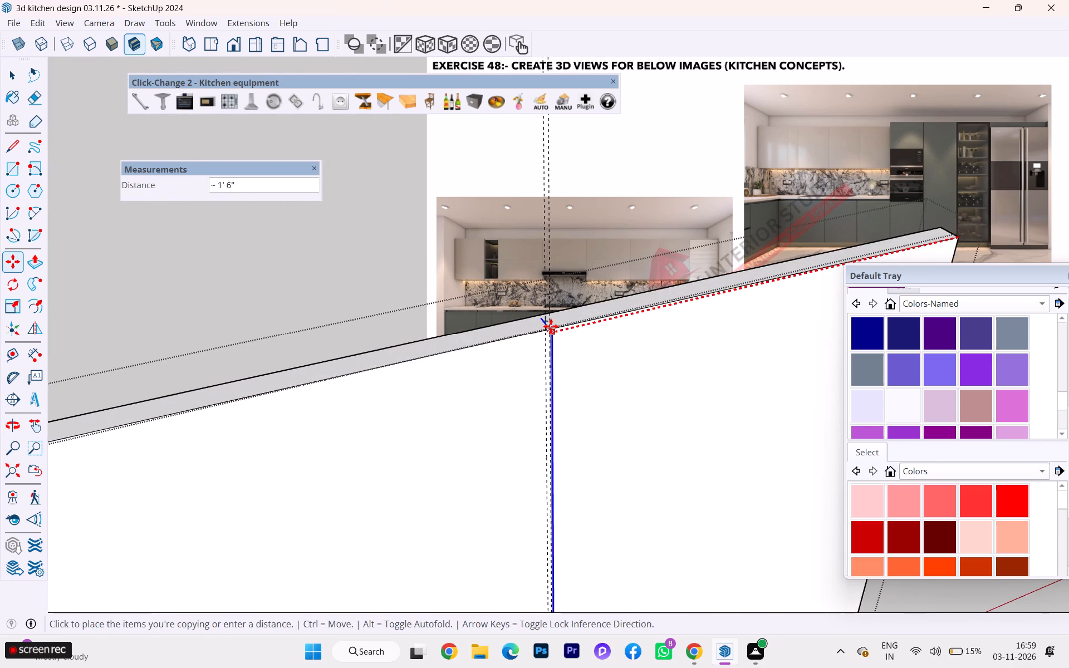
{"action": "scroll", "coordinate": [551, 325], "scroll_direction": "up", "scroll_amount": 3}
{"action": "scroll", "coordinate": [551, 325], "scroll_direction": "down", "scroll_amount": 3}
{"action": "scroll", "coordinate": [551, 325], "scroll_direction": "up", "scroll_amount": 2}
{"action": "scroll", "coordinate": [551, 325], "scroll_direction": "down", "scroll_amount": 1}
{"action": "scroll", "coordinate": [551, 325], "scroll_direction": "up", "scroll_amount": 5}
{"action": "scroll", "coordinate": [561, 336], "scroll_direction": "down", "scroll_amount": 2}
{"action": "scroll", "coordinate": [561, 336], "scroll_direction": "up", "scroll_amount": 1}
{"action": "scroll", "coordinate": [561, 336], "scroll_direction": "down", "scroll_amount": 2}
{"action": "scroll", "coordinate": [561, 336], "scroll_direction": "up", "scroll_amount": 2}
{"action": "scroll", "coordinate": [550, 336], "scroll_direction": "down", "scroll_amount": 2}
{"action": "scroll", "coordinate": [550, 336], "scroll_direction": "up", "scroll_amount": 9}
{"action": "scroll", "coordinate": [547, 332], "scroll_direction": "down", "scroll_amount": 1}
{"action": "scroll", "coordinate": [547, 332], "scroll_direction": "up", "scroll_amount": 2}
{"action": "scroll", "coordinate": [547, 332], "scroll_direction": "down", "scroll_amount": 2}
{"action": "scroll", "coordinate": [547, 331], "scroll_direction": "up", "scroll_amount": 1}
{"action": "middle_click_drag", "start_coordinate": [539, 321], "coordinate": [562, 321]}
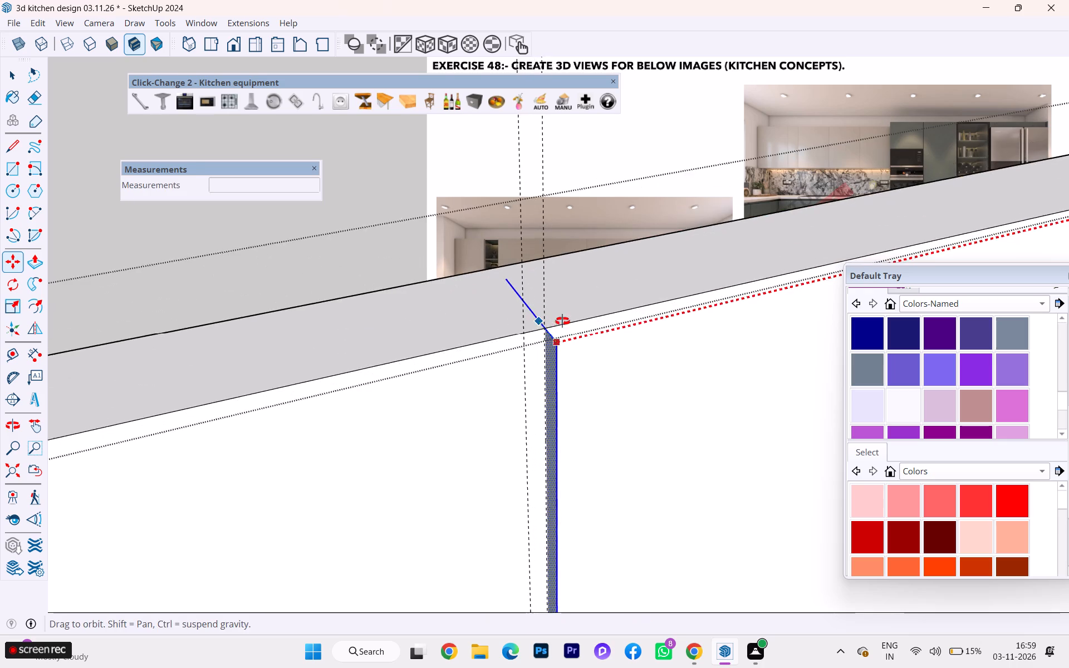
{"action": "middle_click_drag", "start_coordinate": [562, 321], "coordinate": [649, 320]}
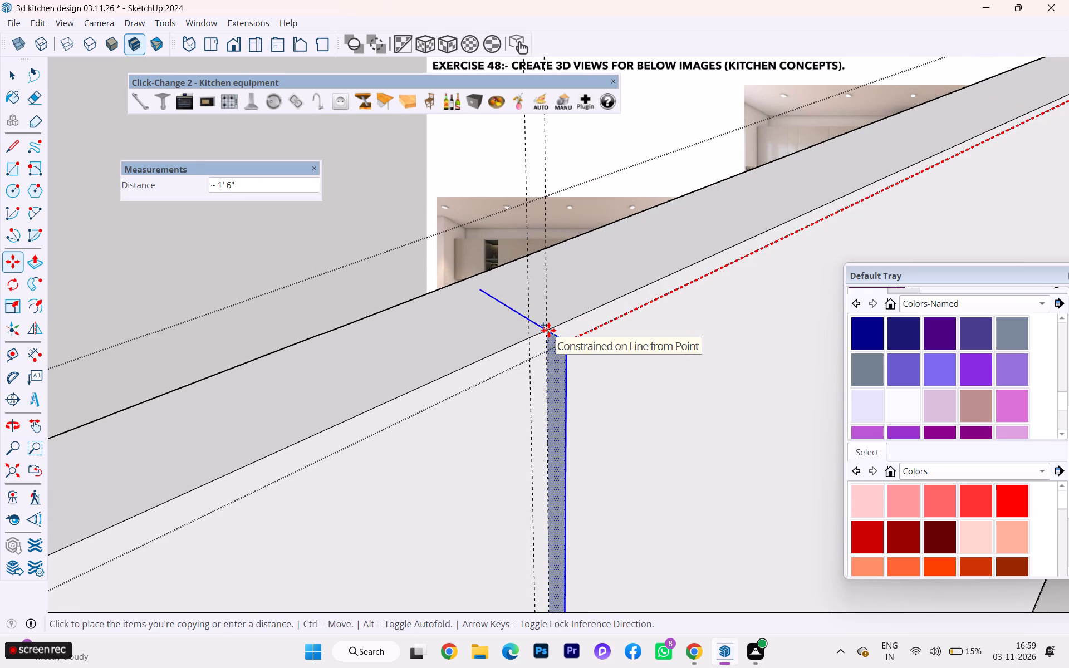
{"action": "key", "text": "Right"}
{"action": "scroll", "coordinate": [545, 333], "scroll_direction": "up", "scroll_amount": 1}
{"action": "scroll", "coordinate": [545, 333], "scroll_direction": "down", "scroll_amount": 1}
{"action": "scroll", "coordinate": [545, 333], "scroll_direction": "up", "scroll_amount": 1}
{"action": "scroll", "coordinate": [545, 333], "scroll_direction": "down", "scroll_amount": 1}
{"action": "scroll", "coordinate": [545, 333], "scroll_direction": "up", "scroll_amount": 3}
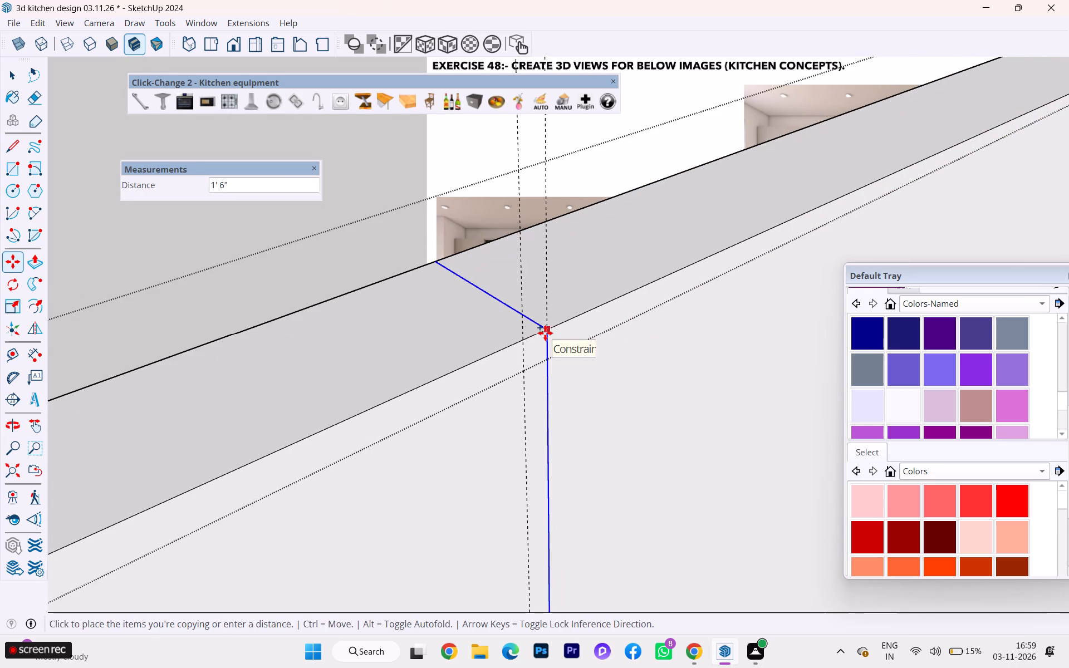
{"action": "left_click", "coordinate": [547, 330]}
Copy the new dividing face about 1/8" further along the panel to the second guide of the pair.
{"action": "left_click", "coordinate": [545, 330]}
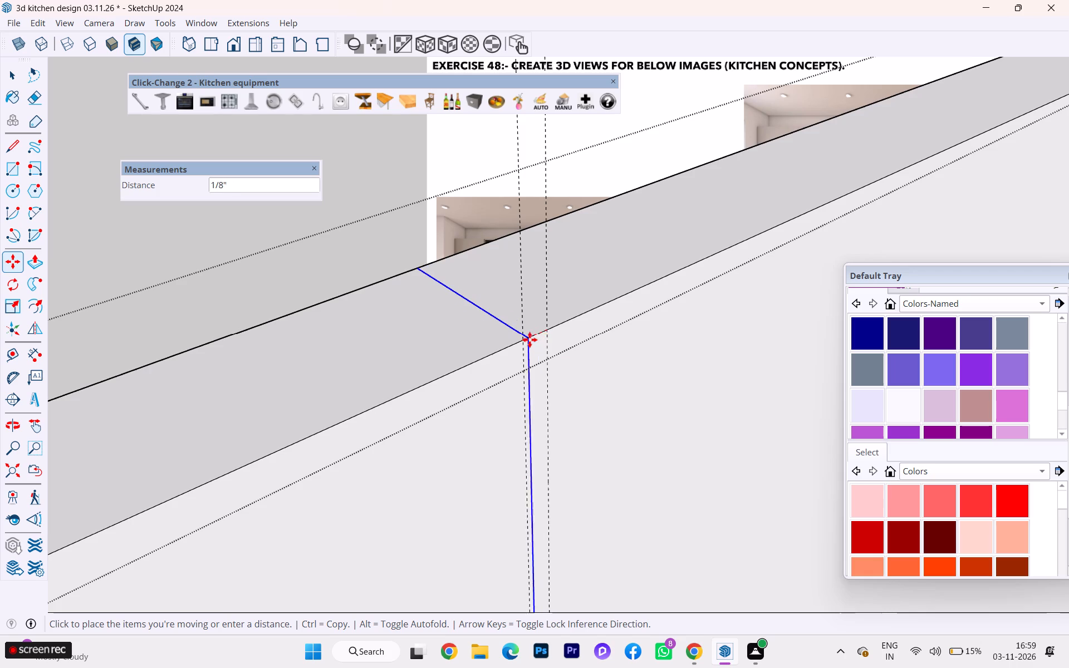
{"action": "left_click", "coordinate": [524, 340]}
Examine the two closely spaced dividing faces from the front, back and top of the panel against the guides.
{"action": "scroll", "coordinate": [399, 279], "scroll_direction": "down", "scroll_amount": 5}
{"action": "scroll", "coordinate": [476, 306], "scroll_direction": "down", "scroll_amount": 2}
{"action": "scroll", "coordinate": [482, 317], "scroll_direction": "up", "scroll_amount": 1}
{"action": "scroll", "coordinate": [483, 317], "scroll_direction": "down", "scroll_amount": 6}
{"action": "scroll", "coordinate": [483, 319], "scroll_direction": "up", "scroll_amount": 1}
{"action": "scroll", "coordinate": [483, 319], "scroll_direction": "down", "scroll_amount": 1}
{"action": "scroll", "coordinate": [483, 319], "scroll_direction": "up", "scroll_amount": 1}
{"action": "scroll", "coordinate": [483, 319], "scroll_direction": "down", "scroll_amount": 4}
{"action": "scroll", "coordinate": [507, 300], "scroll_direction": "up", "scroll_amount": 3}
{"action": "scroll", "coordinate": [512, 301], "scroll_direction": "down", "scroll_amount": 2}
{"action": "scroll", "coordinate": [521, 304], "scroll_direction": "up", "scroll_amount": 3}
{"action": "scroll", "coordinate": [533, 313], "scroll_direction": "down", "scroll_amount": 2}
{"action": "scroll", "coordinate": [584, 310], "scroll_direction": "up", "scroll_amount": 2}
{"action": "scroll", "coordinate": [584, 310], "scroll_direction": "down", "scroll_amount": 2}
{"action": "middle_click_drag", "start_coordinate": [549, 345], "coordinate": [0, 460]}
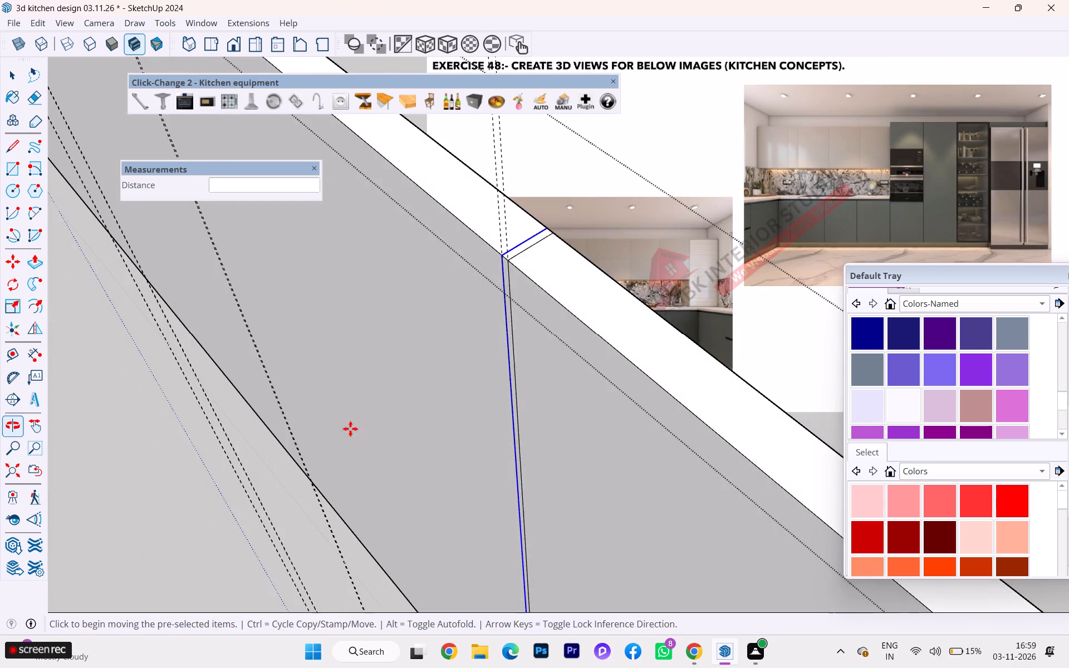
{"action": "scroll", "coordinate": [492, 415], "scroll_direction": "down", "scroll_amount": 1}
{"action": "middle_click_drag", "start_coordinate": [384, 424], "coordinate": [229, 333]}
{"action": "scroll", "coordinate": [219, 370], "scroll_direction": "down", "scroll_amount": 1}
{"action": "scroll", "coordinate": [219, 372], "scroll_direction": "up", "scroll_amount": 2}
{"action": "scroll", "coordinate": [220, 375], "scroll_direction": "down", "scroll_amount": 2}
{"action": "scroll", "coordinate": [224, 381], "scroll_direction": "up", "scroll_amount": 2}
{"action": "scroll", "coordinate": [225, 382], "scroll_direction": "down", "scroll_amount": 3}
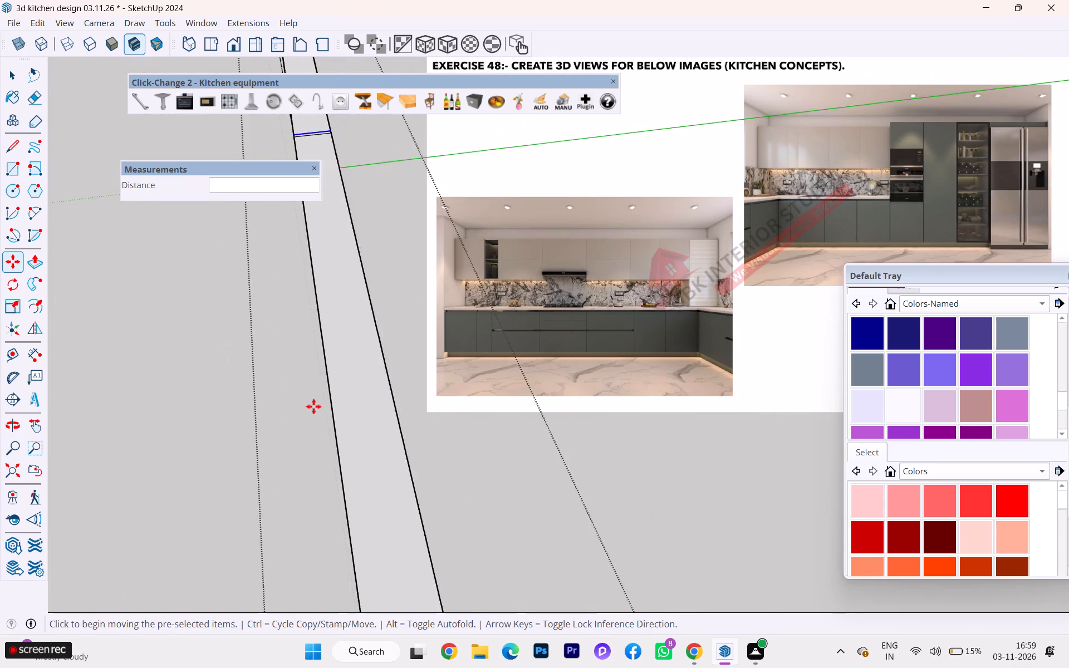
{"action": "scroll", "coordinate": [313, 406], "scroll_direction": "down", "scroll_amount": 2}
{"action": "scroll", "coordinate": [322, 412], "scroll_direction": "up", "scroll_amount": 2}
{"action": "scroll", "coordinate": [322, 412], "scroll_direction": "down", "scroll_amount": 1}
{"action": "middle_click_drag", "start_coordinate": [316, 401], "coordinate": [322, 294]}
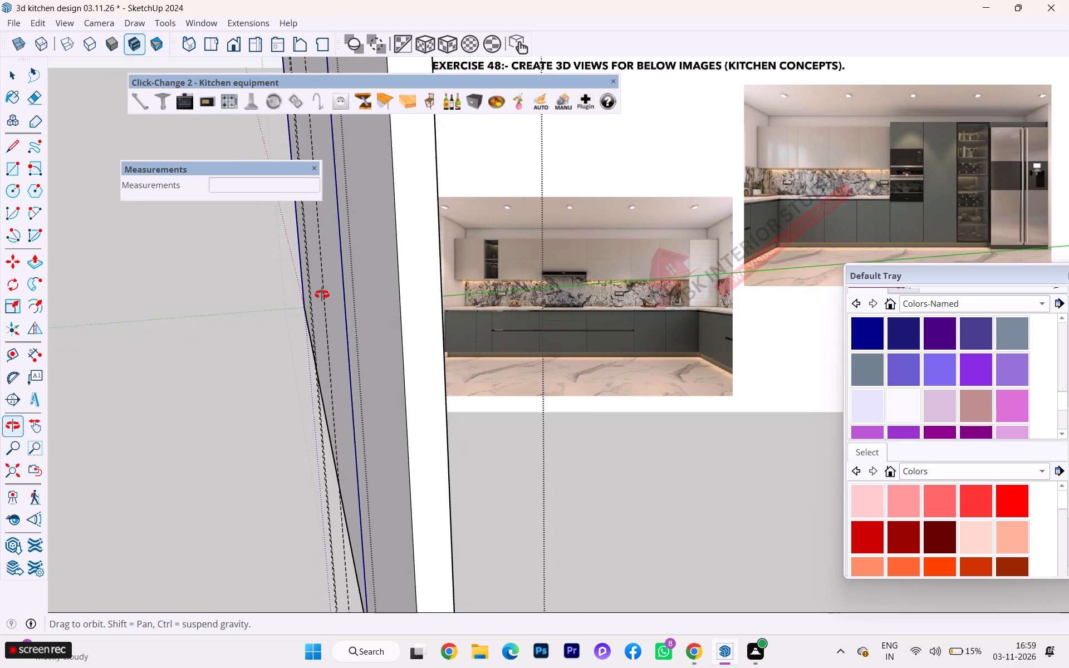
{"action": "middle_click_drag", "start_coordinate": [322, 294], "coordinate": [386, 542]}
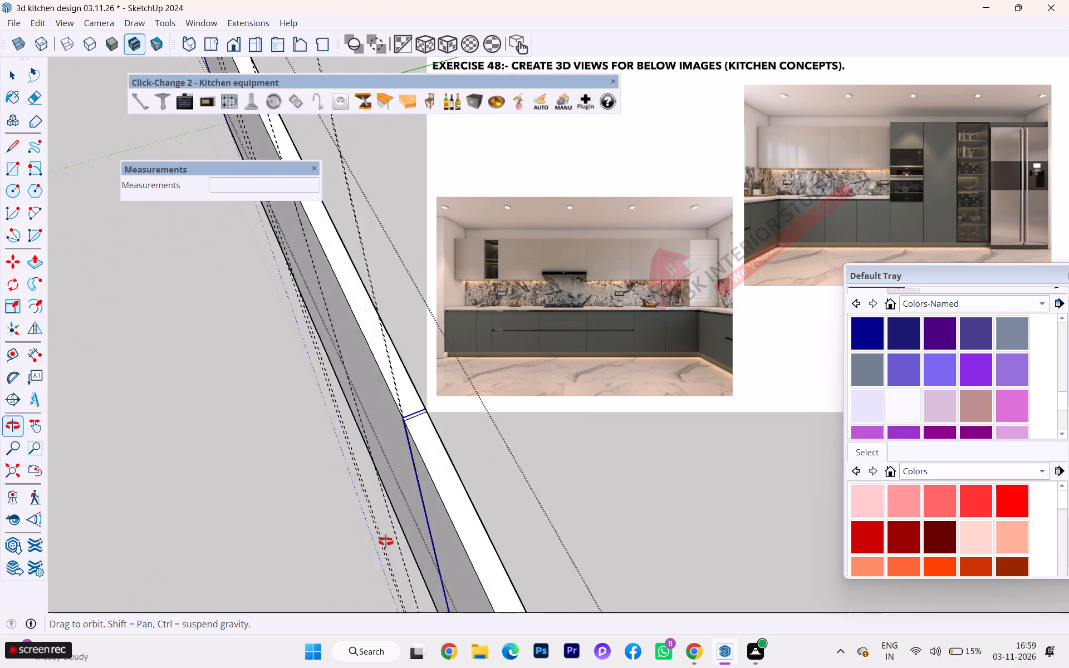
{"action": "middle_click_drag", "start_coordinate": [386, 542], "coordinate": [396, 573]}
{"action": "scroll", "coordinate": [249, 380], "scroll_direction": "down", "scroll_amount": 2}
{"action": "scroll", "coordinate": [249, 380], "scroll_direction": "up", "scroll_amount": 3}
{"action": "scroll", "coordinate": [252, 384], "scroll_direction": "down", "scroll_amount": 2}
{"action": "scroll", "coordinate": [254, 386], "scroll_direction": "up", "scroll_amount": 3}
{"action": "scroll", "coordinate": [254, 386], "scroll_direction": "down", "scroll_amount": 4}
{"action": "scroll", "coordinate": [254, 386], "scroll_direction": "up", "scroll_amount": 1}
{"action": "scroll", "coordinate": [254, 386], "scroll_direction": "down", "scroll_amount": 3}
{"action": "scroll", "coordinate": [254, 387], "scroll_direction": "up", "scroll_amount": 4}
{"action": "scroll", "coordinate": [256, 390], "scroll_direction": "down", "scroll_amount": 3}
{"action": "scroll", "coordinate": [298, 412], "scroll_direction": "up", "scroll_amount": 2}
{"action": "scroll", "coordinate": [299, 413], "scroll_direction": "down", "scroll_amount": 1}
{"action": "scroll", "coordinate": [318, 420], "scroll_direction": "up", "scroll_amount": 2}
{"action": "scroll", "coordinate": [357, 425], "scroll_direction": "down", "scroll_amount": 3}
{"action": "scroll", "coordinate": [420, 417], "scroll_direction": "up", "scroll_amount": 1}
{"action": "scroll", "coordinate": [421, 417], "scroll_direction": "down", "scroll_amount": 2}
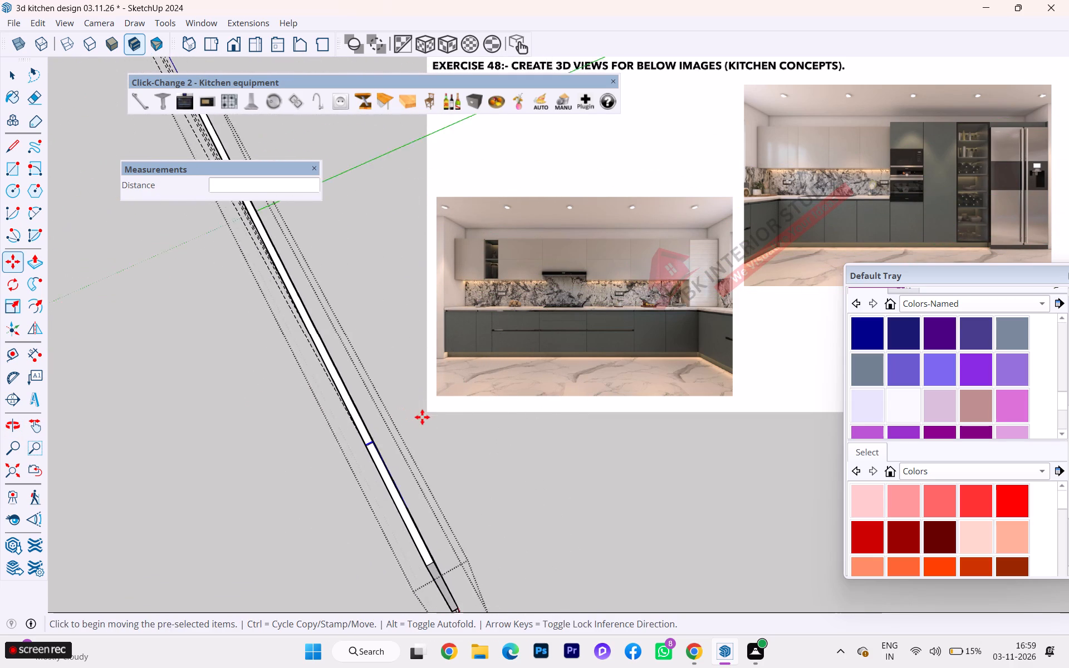
{"action": "scroll", "coordinate": [422, 421], "scroll_direction": "down", "scroll_amount": 2}
{"action": "scroll", "coordinate": [422, 425], "scroll_direction": "up", "scroll_amount": 3}
{"action": "scroll", "coordinate": [422, 425], "scroll_direction": "down", "scroll_amount": 5}
{"action": "middle_click_drag", "start_coordinate": [350, 443], "coordinate": [553, 428]}
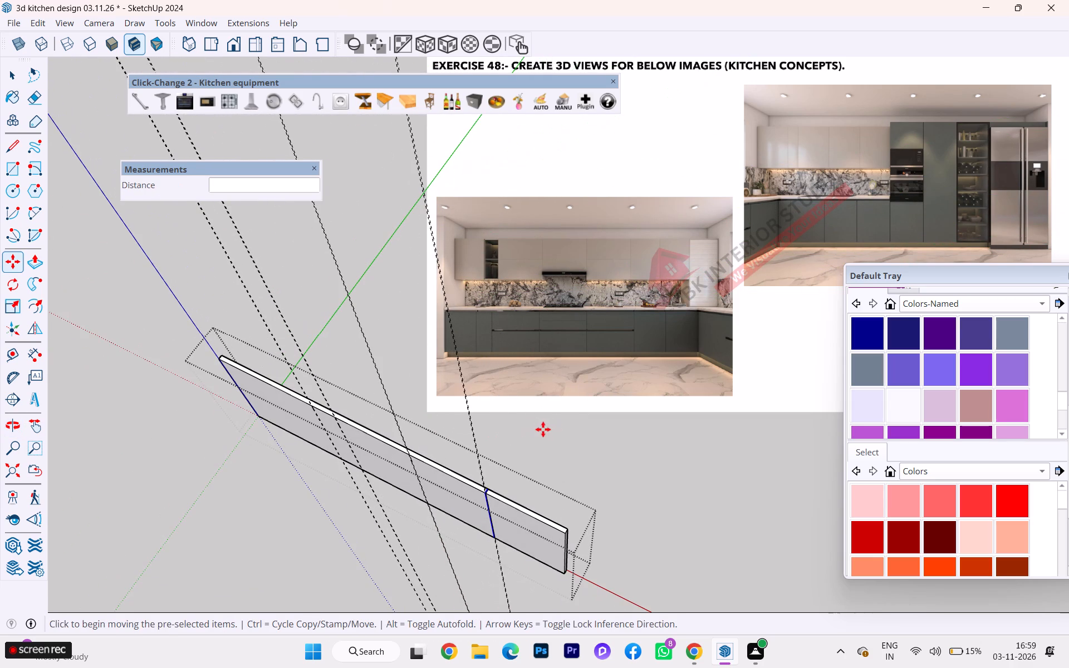
{"action": "scroll", "coordinate": [430, 443], "scroll_direction": "down", "scroll_amount": 3}
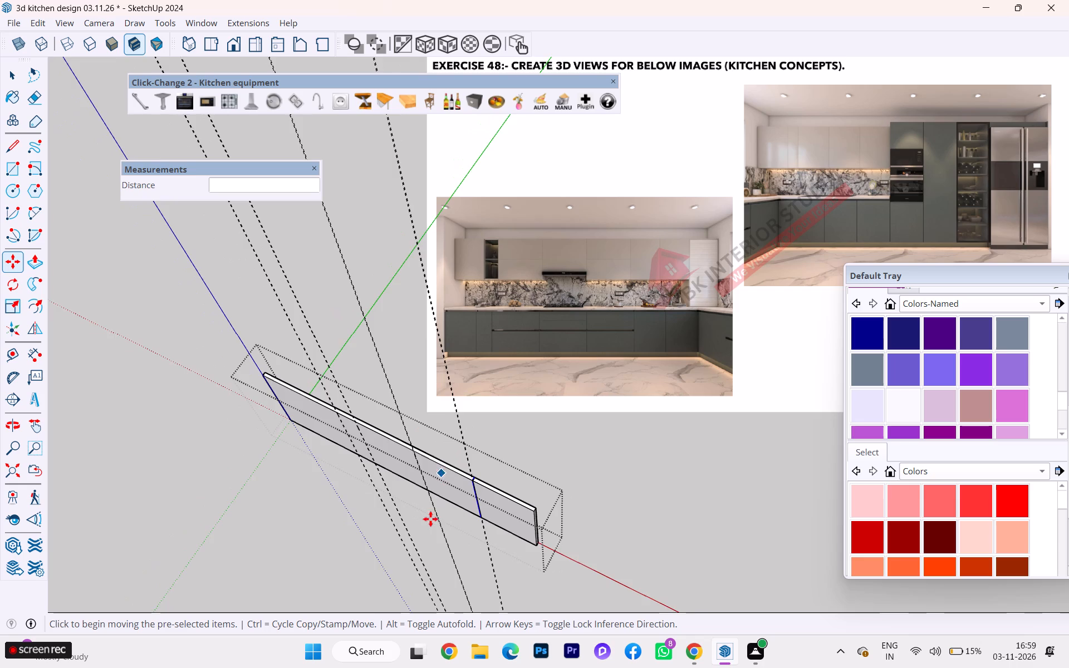
{"action": "scroll", "coordinate": [430, 518], "scroll_direction": "up", "scroll_amount": 2}
{"action": "scroll", "coordinate": [437, 513], "scroll_direction": "down", "scroll_amount": 1}
{"action": "scroll", "coordinate": [438, 513], "scroll_direction": "up", "scroll_amount": 18}
{"action": "scroll", "coordinate": [499, 492], "scroll_direction": "down", "scroll_amount": 2}
{"action": "scroll", "coordinate": [499, 492], "scroll_direction": "up", "scroll_amount": 5}
{"action": "scroll", "coordinate": [507, 478], "scroll_direction": "down", "scroll_amount": 6}
{"action": "scroll", "coordinate": [507, 477], "scroll_direction": "up", "scroll_amount": 3}
{"action": "scroll", "coordinate": [509, 475], "scroll_direction": "down", "scroll_amount": 1}
{"action": "scroll", "coordinate": [509, 475], "scroll_direction": "up", "scroll_amount": 2}
{"action": "middle_click_drag", "start_coordinate": [545, 434], "coordinate": [683, 237]}
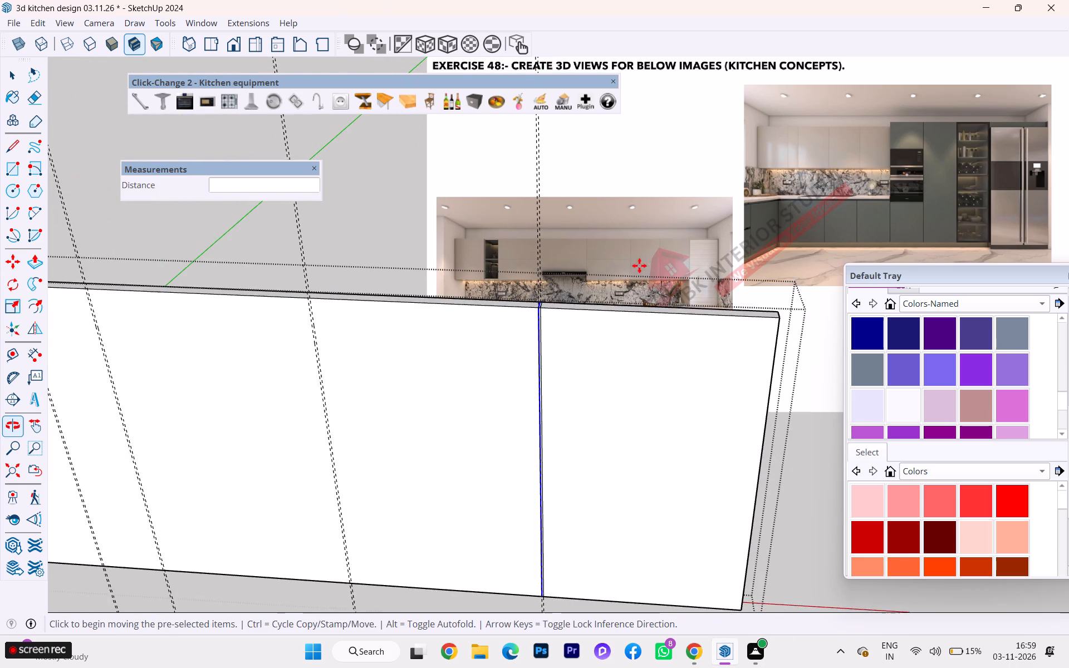
{"action": "scroll", "coordinate": [534, 310], "scroll_direction": "down", "scroll_amount": 3}
Copy the pair of closely spaced dividing faces from its top front corner about 1' 6 3/16" along the front panel to the next guide pair.
{"action": "left_click", "coordinate": [12, 75]}
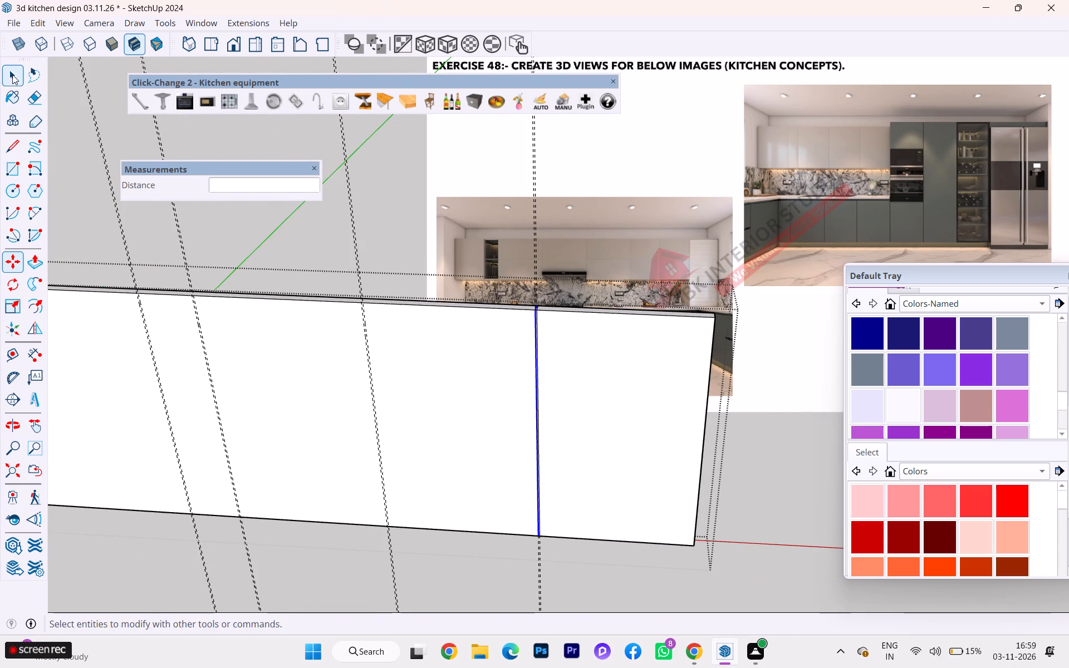
{"action": "left_click_drag", "start_coordinate": [492, 261], "coordinate": [639, 622]}
{"action": "scroll", "coordinate": [482, 256], "scroll_direction": "up", "scroll_amount": 4}
{"action": "scroll", "coordinate": [482, 256], "scroll_direction": "down", "scroll_amount": 1}
{"action": "scroll", "coordinate": [482, 256], "scroll_direction": "up", "scroll_amount": 3}
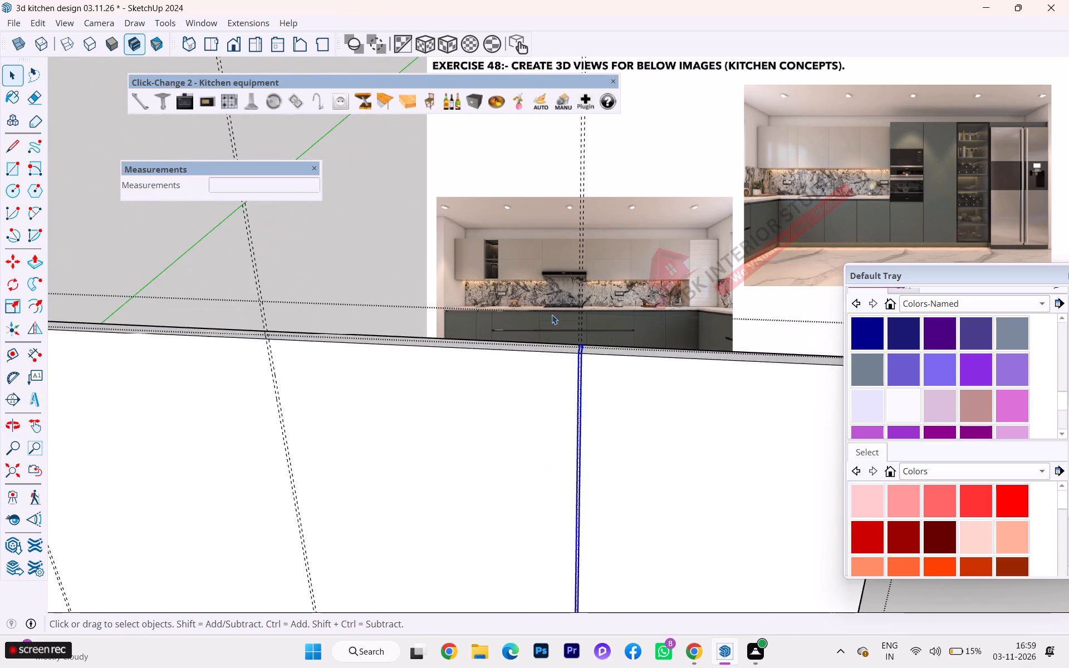
{"action": "scroll", "coordinate": [573, 343], "scroll_direction": "up", "scroll_amount": 2}
{"action": "scroll", "coordinate": [576, 346], "scroll_direction": "down", "scroll_amount": 1}
{"action": "scroll", "coordinate": [577, 347], "scroll_direction": "up", "scroll_amount": 18}
{"action": "key", "text": "m"}
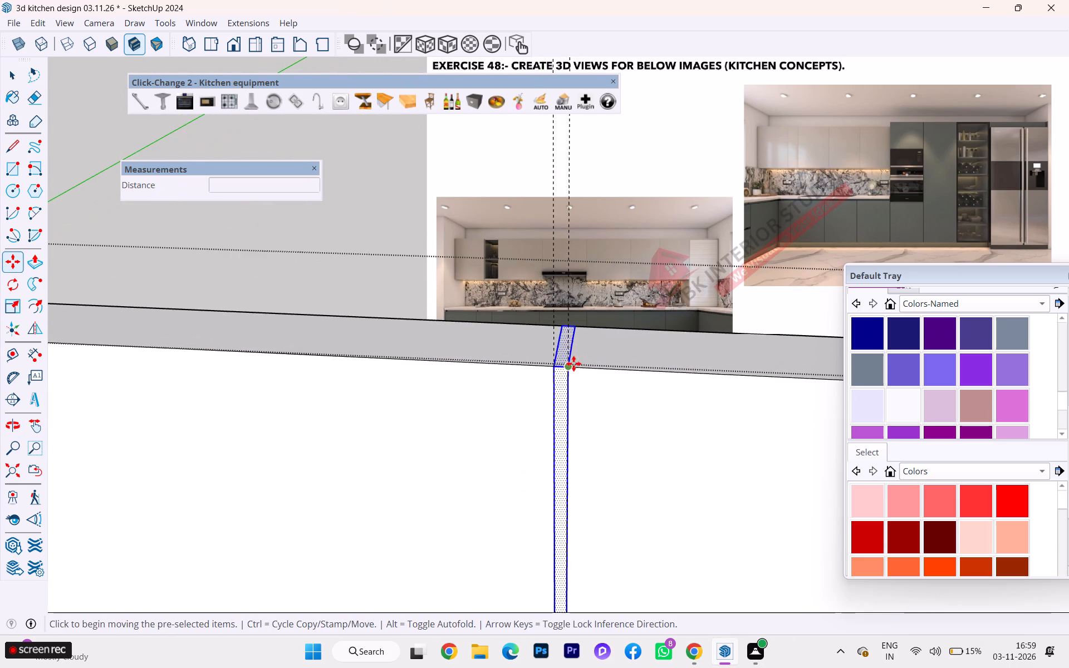
{"action": "scroll", "coordinate": [573, 364], "scroll_direction": "up", "scroll_amount": 8}
{"action": "scroll", "coordinate": [572, 369], "scroll_direction": "down", "scroll_amount": 1}
{"action": "scroll", "coordinate": [572, 370], "scroll_direction": "up", "scroll_amount": 1}
{"action": "left_click", "coordinate": [570, 367]}
{"action": "scroll", "coordinate": [639, 364], "scroll_direction": "down", "scroll_amount": 6}
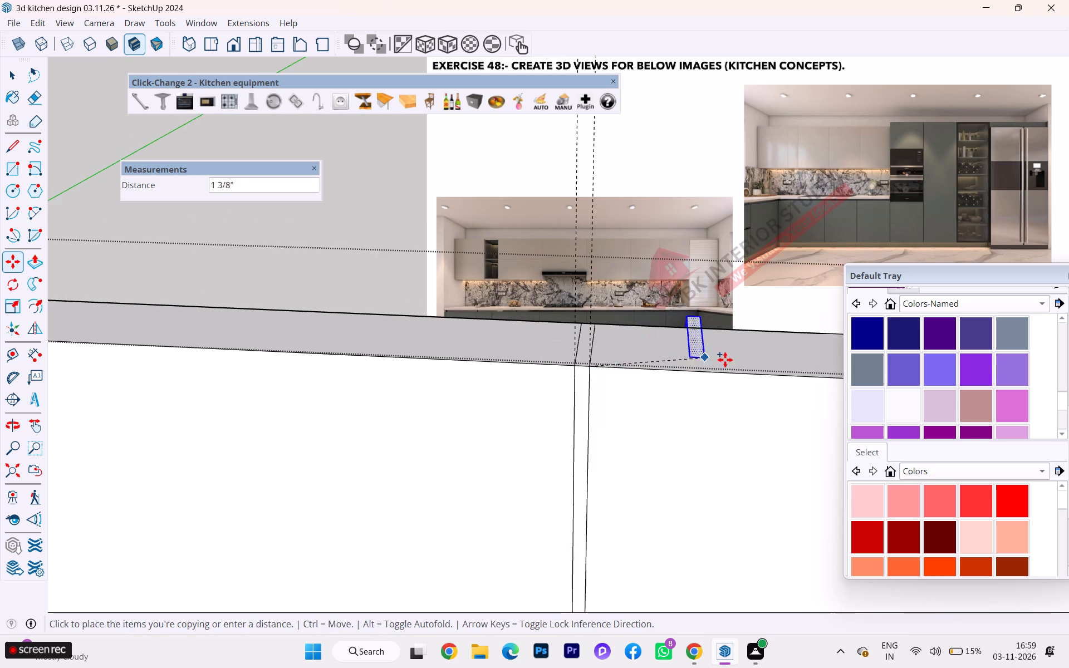
{"action": "scroll", "coordinate": [729, 362], "scroll_direction": "down", "scroll_amount": 1}
{"action": "scroll", "coordinate": [729, 362], "scroll_direction": "up", "scroll_amount": 2}
{"action": "scroll", "coordinate": [729, 362], "scroll_direction": "down", "scroll_amount": 2}
{"action": "scroll", "coordinate": [729, 362], "scroll_direction": "up", "scroll_amount": 1}
{"action": "scroll", "coordinate": [730, 362], "scroll_direction": "down", "scroll_amount": 8}
{"action": "scroll", "coordinate": [816, 375], "scroll_direction": "up", "scroll_amount": 1}
{"action": "scroll", "coordinate": [816, 375], "scroll_direction": "down", "scroll_amount": 2}
{"action": "scroll", "coordinate": [817, 375], "scroll_direction": "up", "scroll_amount": 2}
{"action": "scroll", "coordinate": [818, 374], "scroll_direction": "down", "scroll_amount": 4}
{"action": "scroll", "coordinate": [816, 375], "scroll_direction": "up", "scroll_amount": 1}
{"action": "scroll", "coordinate": [658, 367], "scroll_direction": "down", "scroll_amount": 2}
{"action": "scroll", "coordinate": [663, 366], "scroll_direction": "up", "scroll_amount": 2}
{"action": "scroll", "coordinate": [664, 365], "scroll_direction": "down", "scroll_amount": 1}
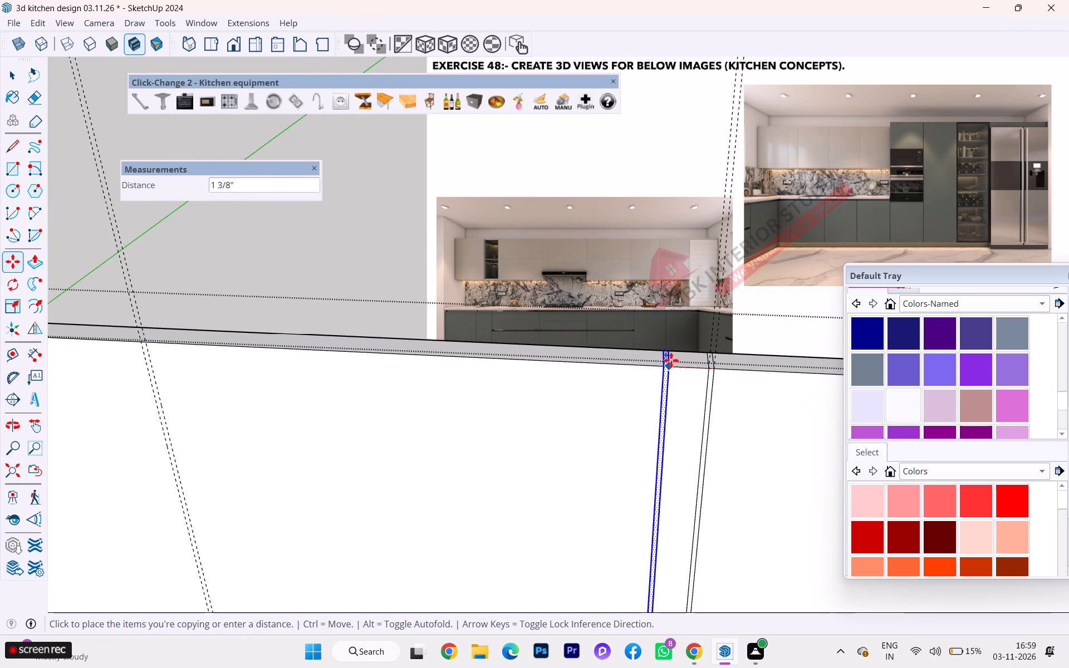
{"action": "middle_click_drag", "start_coordinate": [685, 360], "coordinate": [758, 355]}
{"action": "scroll", "coordinate": [783, 348], "scroll_direction": "down", "scroll_amount": 2}
{"action": "scroll", "coordinate": [784, 348], "scroll_direction": "up", "scroll_amount": 1}
{"action": "scroll", "coordinate": [784, 348], "scroll_direction": "down", "scroll_amount": 5}
{"action": "scroll", "coordinate": [376, 373], "scroll_direction": "up", "scroll_amount": 6}
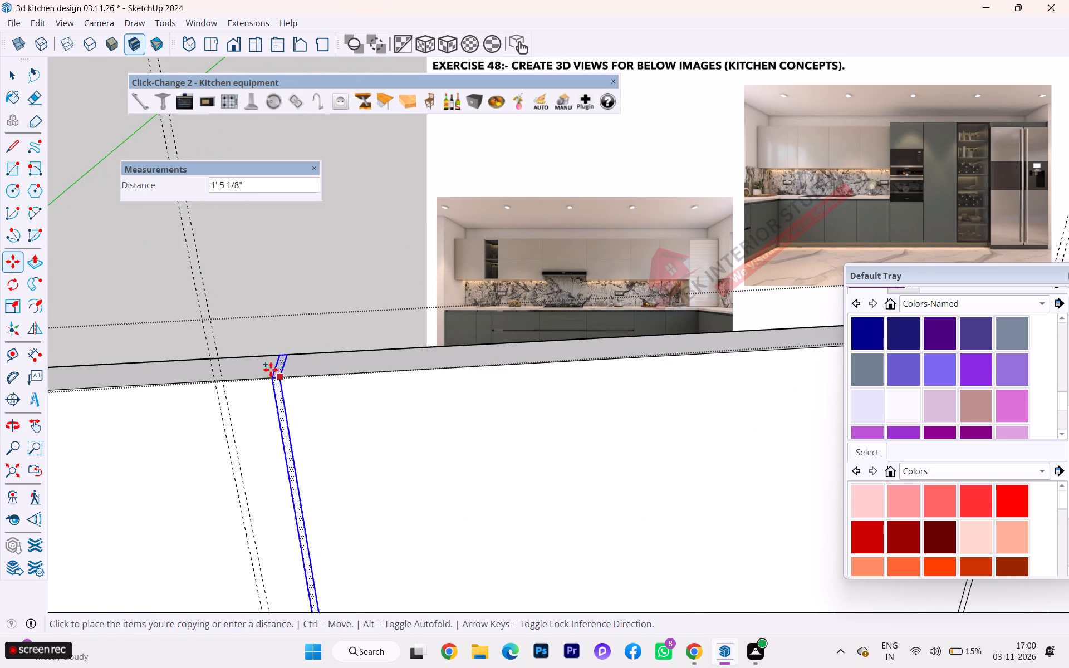
{"action": "scroll", "coordinate": [262, 372], "scroll_direction": "up", "scroll_amount": 5}
{"action": "scroll", "coordinate": [260, 373], "scroll_direction": "down", "scroll_amount": 1}
{"action": "scroll", "coordinate": [259, 373], "scroll_direction": "up", "scroll_amount": 12}
{"action": "scroll", "coordinate": [215, 386], "scroll_direction": "down", "scroll_amount": 2}
{"action": "scroll", "coordinate": [215, 386], "scroll_direction": "up", "scroll_amount": 5}
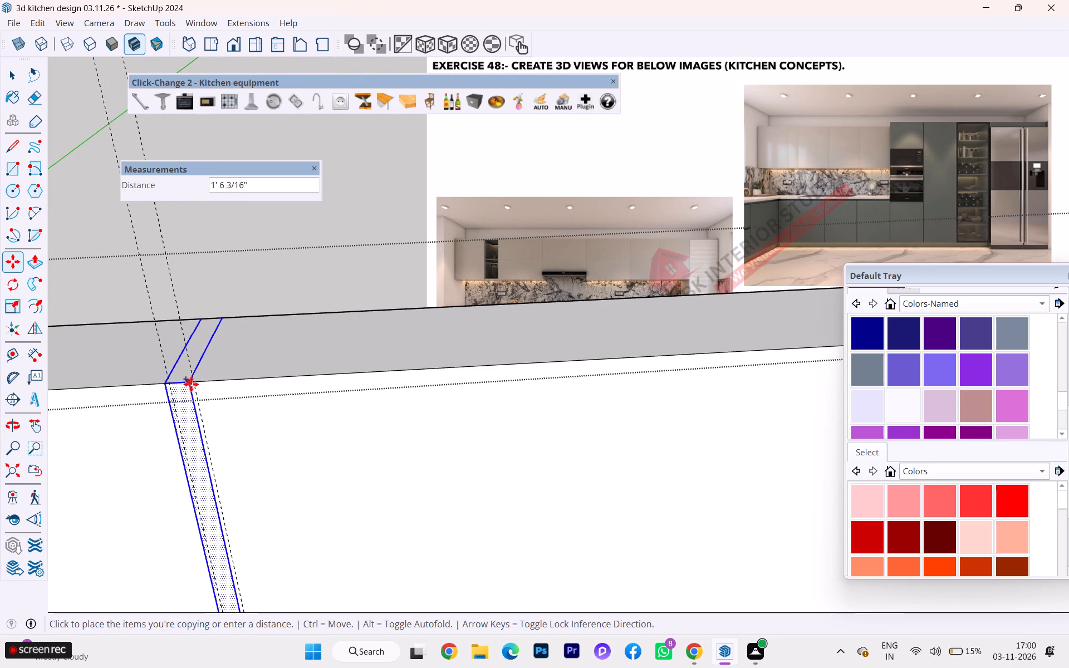
{"action": "left_click", "coordinate": [192, 384]}
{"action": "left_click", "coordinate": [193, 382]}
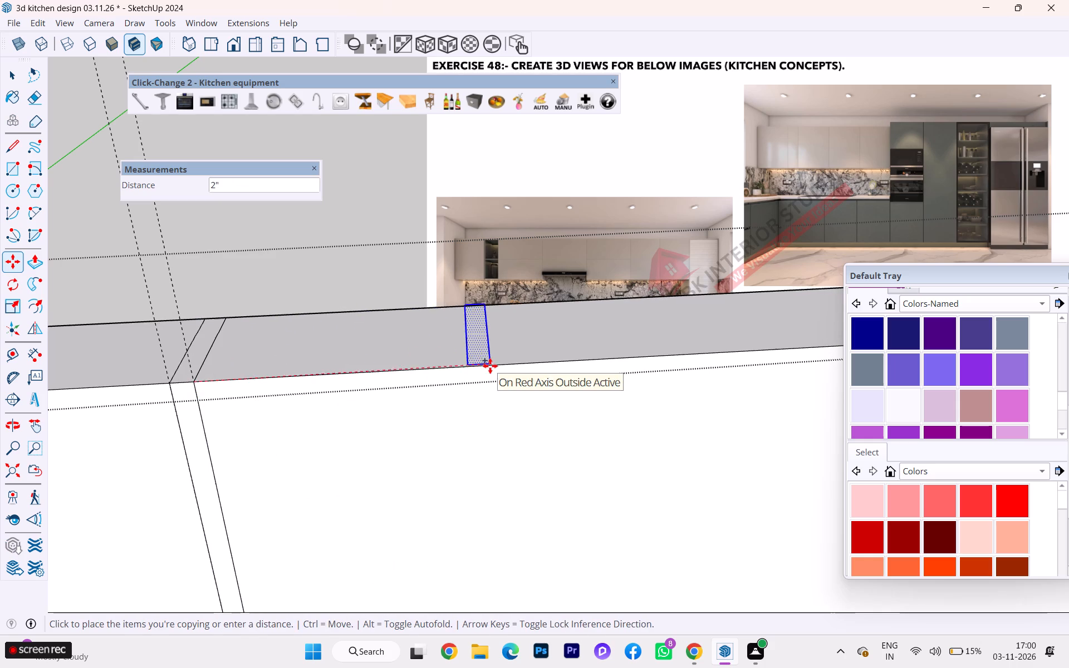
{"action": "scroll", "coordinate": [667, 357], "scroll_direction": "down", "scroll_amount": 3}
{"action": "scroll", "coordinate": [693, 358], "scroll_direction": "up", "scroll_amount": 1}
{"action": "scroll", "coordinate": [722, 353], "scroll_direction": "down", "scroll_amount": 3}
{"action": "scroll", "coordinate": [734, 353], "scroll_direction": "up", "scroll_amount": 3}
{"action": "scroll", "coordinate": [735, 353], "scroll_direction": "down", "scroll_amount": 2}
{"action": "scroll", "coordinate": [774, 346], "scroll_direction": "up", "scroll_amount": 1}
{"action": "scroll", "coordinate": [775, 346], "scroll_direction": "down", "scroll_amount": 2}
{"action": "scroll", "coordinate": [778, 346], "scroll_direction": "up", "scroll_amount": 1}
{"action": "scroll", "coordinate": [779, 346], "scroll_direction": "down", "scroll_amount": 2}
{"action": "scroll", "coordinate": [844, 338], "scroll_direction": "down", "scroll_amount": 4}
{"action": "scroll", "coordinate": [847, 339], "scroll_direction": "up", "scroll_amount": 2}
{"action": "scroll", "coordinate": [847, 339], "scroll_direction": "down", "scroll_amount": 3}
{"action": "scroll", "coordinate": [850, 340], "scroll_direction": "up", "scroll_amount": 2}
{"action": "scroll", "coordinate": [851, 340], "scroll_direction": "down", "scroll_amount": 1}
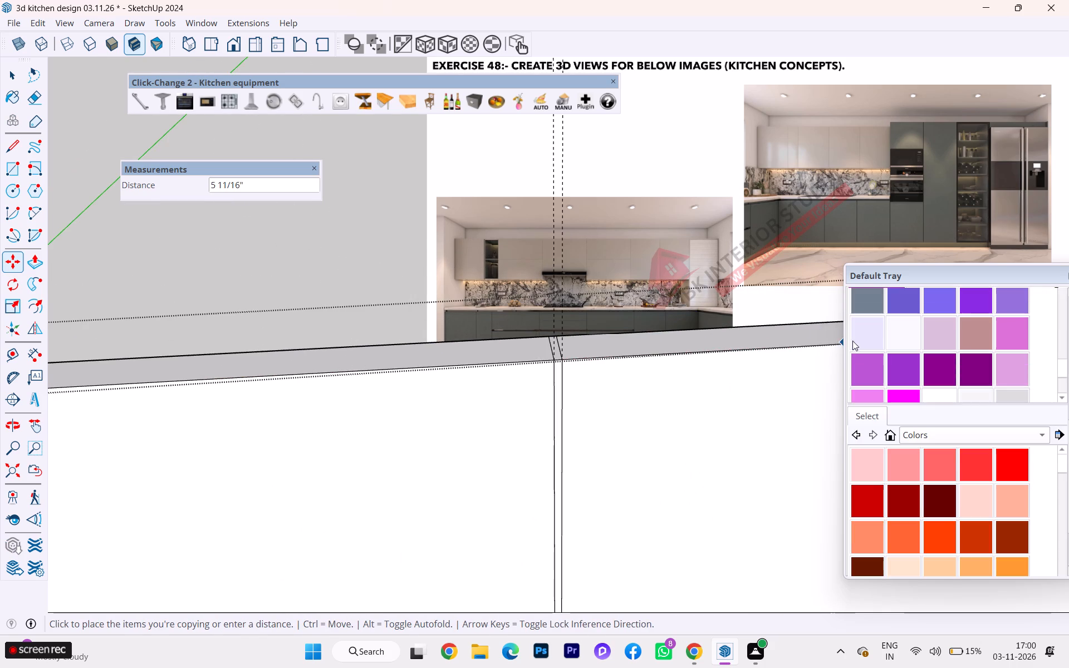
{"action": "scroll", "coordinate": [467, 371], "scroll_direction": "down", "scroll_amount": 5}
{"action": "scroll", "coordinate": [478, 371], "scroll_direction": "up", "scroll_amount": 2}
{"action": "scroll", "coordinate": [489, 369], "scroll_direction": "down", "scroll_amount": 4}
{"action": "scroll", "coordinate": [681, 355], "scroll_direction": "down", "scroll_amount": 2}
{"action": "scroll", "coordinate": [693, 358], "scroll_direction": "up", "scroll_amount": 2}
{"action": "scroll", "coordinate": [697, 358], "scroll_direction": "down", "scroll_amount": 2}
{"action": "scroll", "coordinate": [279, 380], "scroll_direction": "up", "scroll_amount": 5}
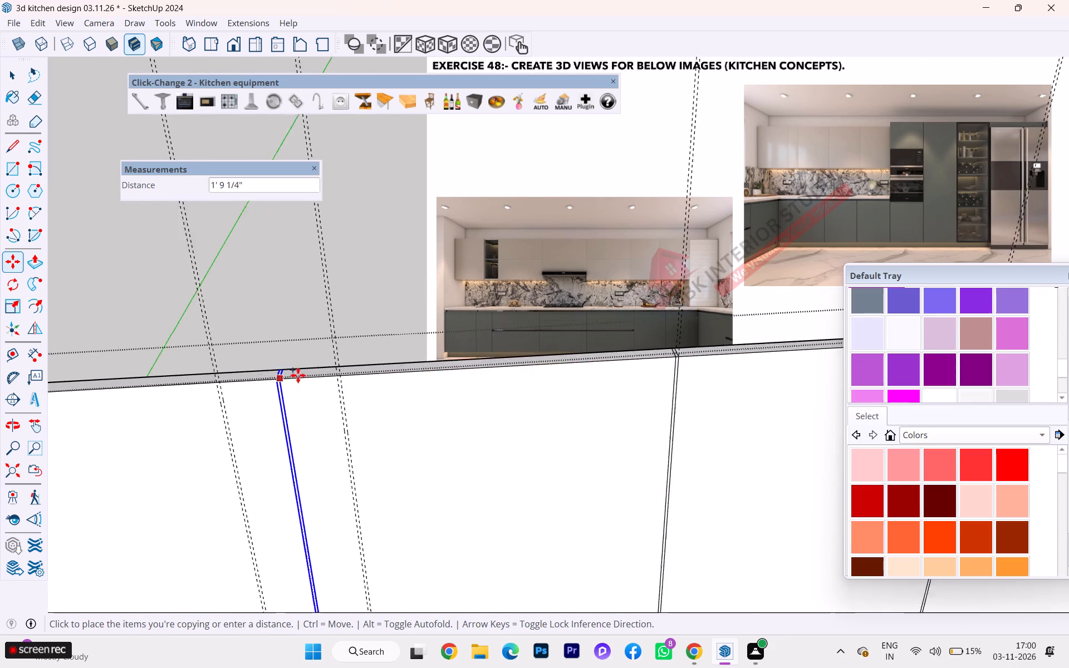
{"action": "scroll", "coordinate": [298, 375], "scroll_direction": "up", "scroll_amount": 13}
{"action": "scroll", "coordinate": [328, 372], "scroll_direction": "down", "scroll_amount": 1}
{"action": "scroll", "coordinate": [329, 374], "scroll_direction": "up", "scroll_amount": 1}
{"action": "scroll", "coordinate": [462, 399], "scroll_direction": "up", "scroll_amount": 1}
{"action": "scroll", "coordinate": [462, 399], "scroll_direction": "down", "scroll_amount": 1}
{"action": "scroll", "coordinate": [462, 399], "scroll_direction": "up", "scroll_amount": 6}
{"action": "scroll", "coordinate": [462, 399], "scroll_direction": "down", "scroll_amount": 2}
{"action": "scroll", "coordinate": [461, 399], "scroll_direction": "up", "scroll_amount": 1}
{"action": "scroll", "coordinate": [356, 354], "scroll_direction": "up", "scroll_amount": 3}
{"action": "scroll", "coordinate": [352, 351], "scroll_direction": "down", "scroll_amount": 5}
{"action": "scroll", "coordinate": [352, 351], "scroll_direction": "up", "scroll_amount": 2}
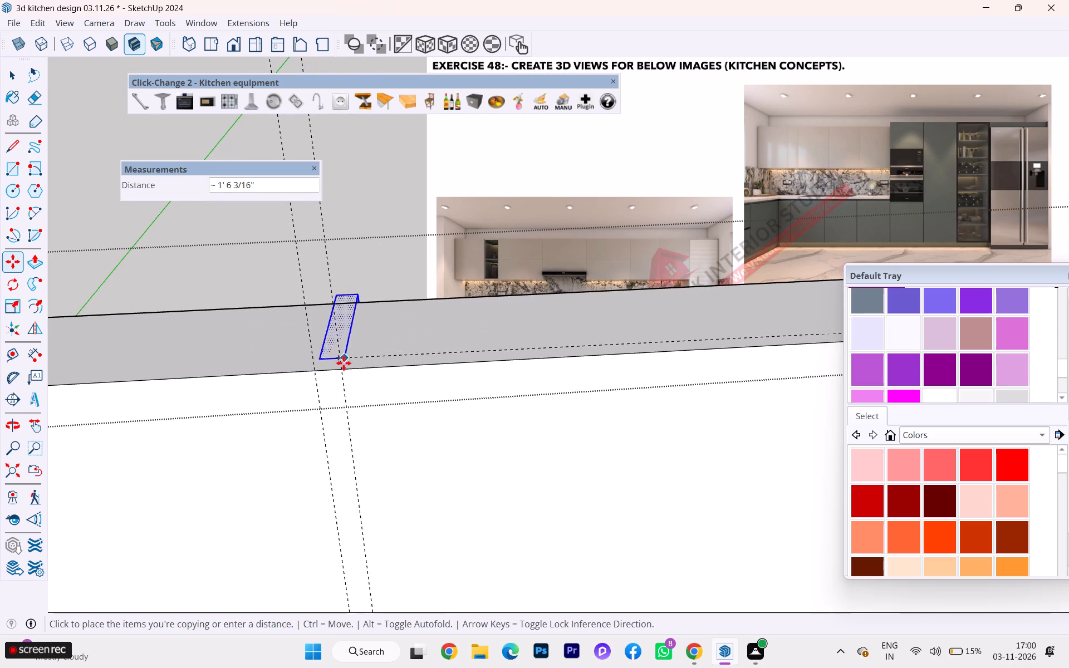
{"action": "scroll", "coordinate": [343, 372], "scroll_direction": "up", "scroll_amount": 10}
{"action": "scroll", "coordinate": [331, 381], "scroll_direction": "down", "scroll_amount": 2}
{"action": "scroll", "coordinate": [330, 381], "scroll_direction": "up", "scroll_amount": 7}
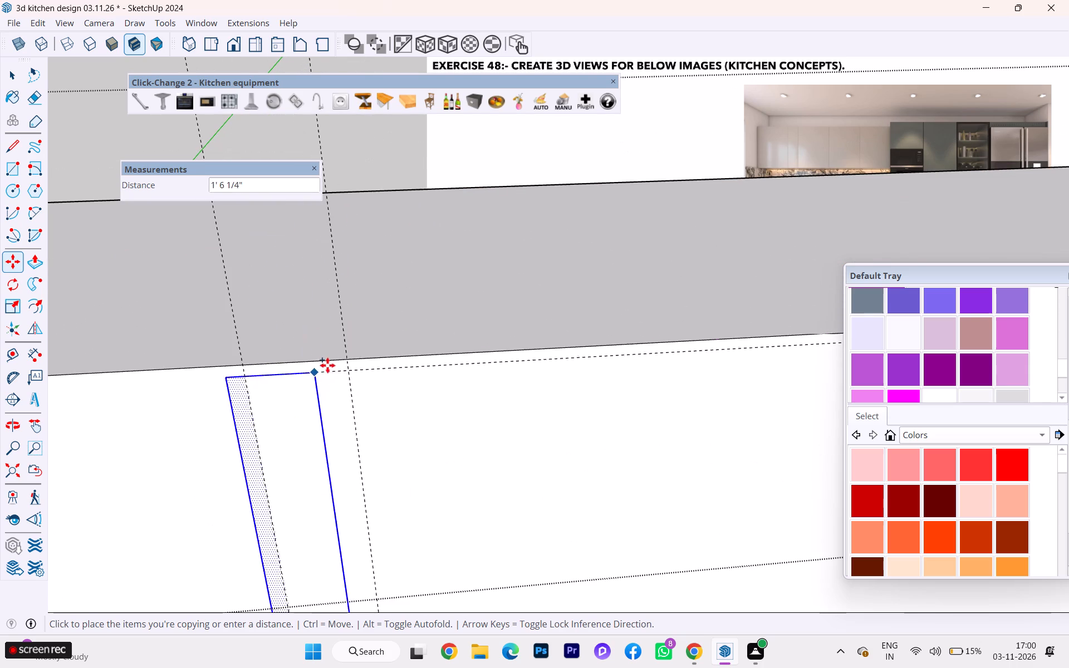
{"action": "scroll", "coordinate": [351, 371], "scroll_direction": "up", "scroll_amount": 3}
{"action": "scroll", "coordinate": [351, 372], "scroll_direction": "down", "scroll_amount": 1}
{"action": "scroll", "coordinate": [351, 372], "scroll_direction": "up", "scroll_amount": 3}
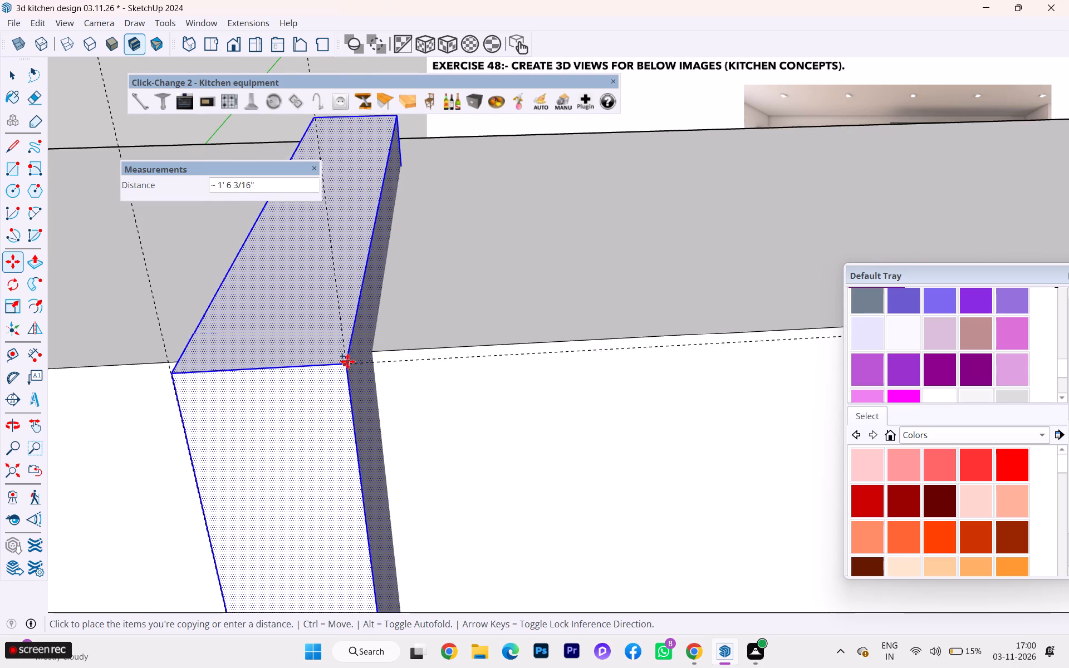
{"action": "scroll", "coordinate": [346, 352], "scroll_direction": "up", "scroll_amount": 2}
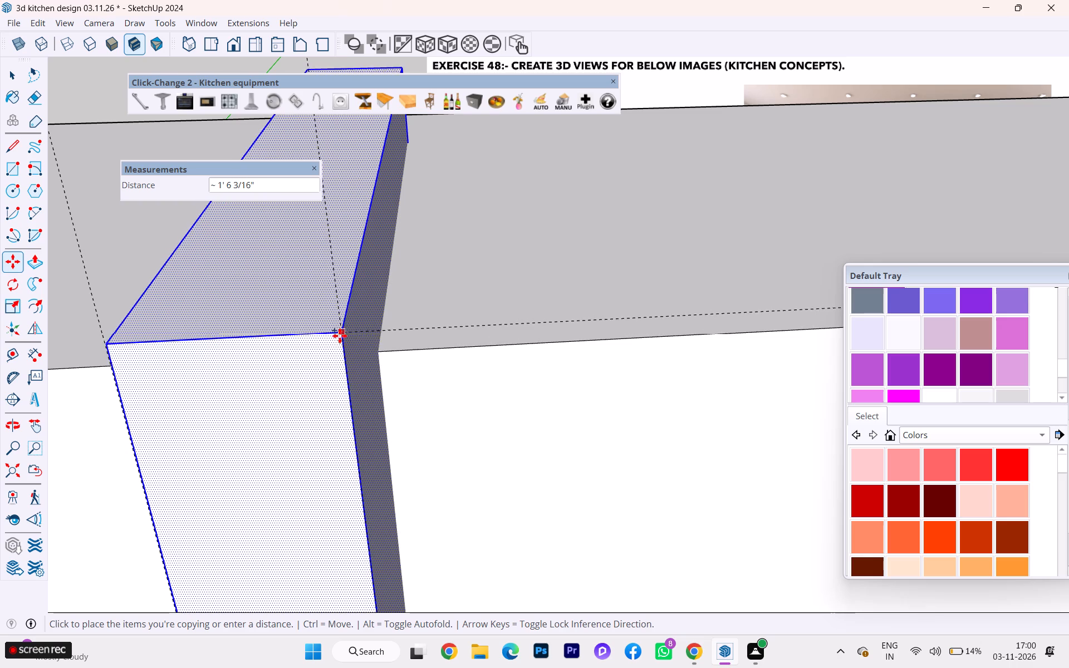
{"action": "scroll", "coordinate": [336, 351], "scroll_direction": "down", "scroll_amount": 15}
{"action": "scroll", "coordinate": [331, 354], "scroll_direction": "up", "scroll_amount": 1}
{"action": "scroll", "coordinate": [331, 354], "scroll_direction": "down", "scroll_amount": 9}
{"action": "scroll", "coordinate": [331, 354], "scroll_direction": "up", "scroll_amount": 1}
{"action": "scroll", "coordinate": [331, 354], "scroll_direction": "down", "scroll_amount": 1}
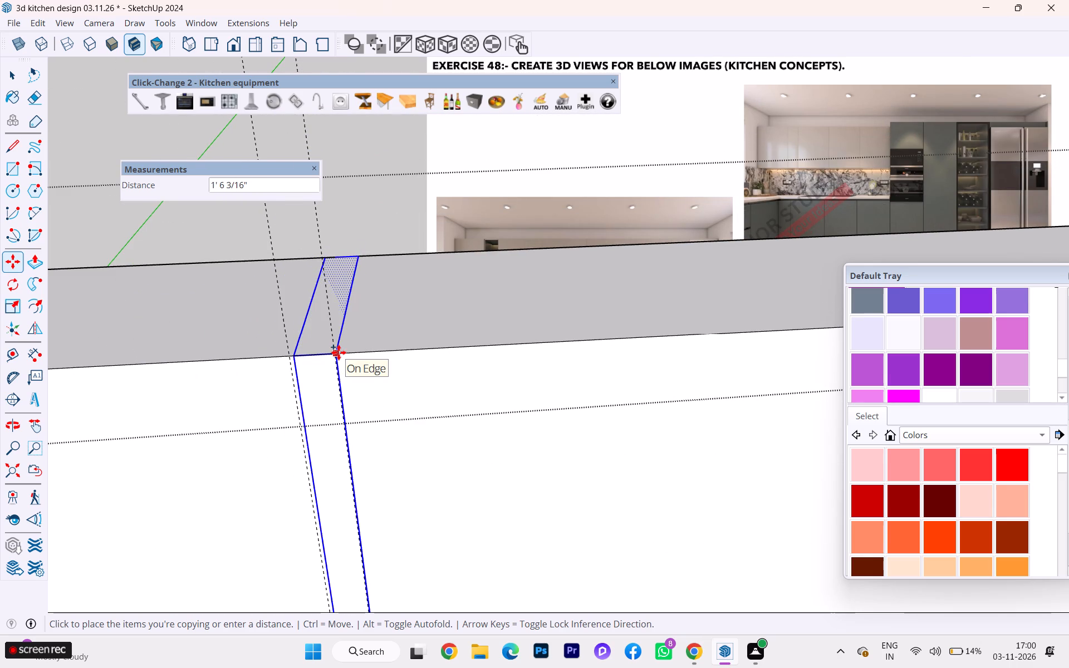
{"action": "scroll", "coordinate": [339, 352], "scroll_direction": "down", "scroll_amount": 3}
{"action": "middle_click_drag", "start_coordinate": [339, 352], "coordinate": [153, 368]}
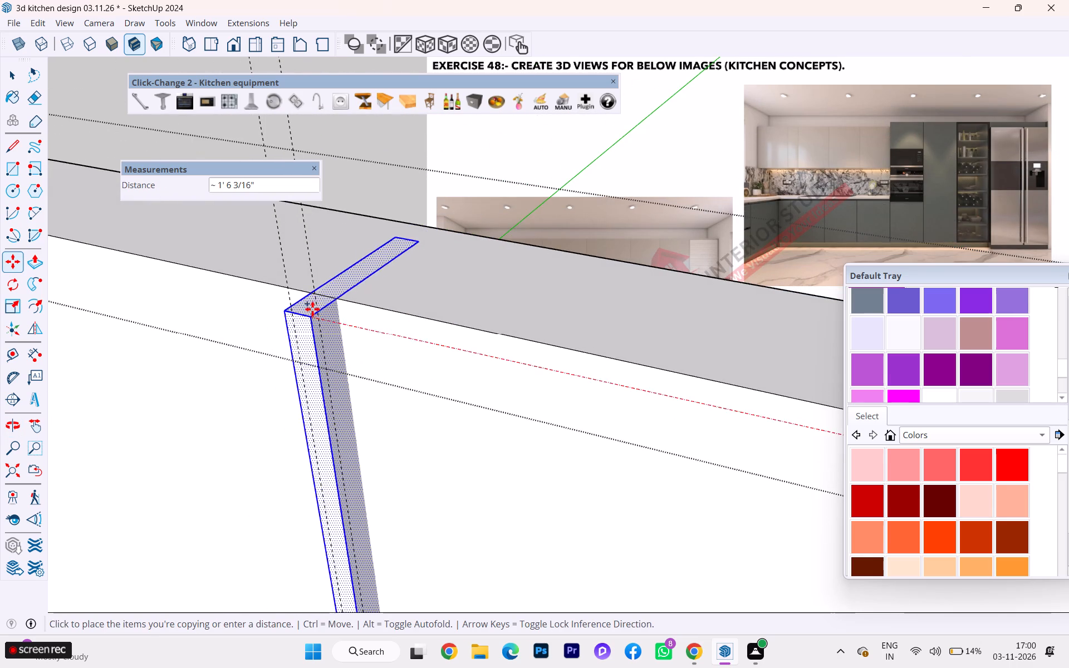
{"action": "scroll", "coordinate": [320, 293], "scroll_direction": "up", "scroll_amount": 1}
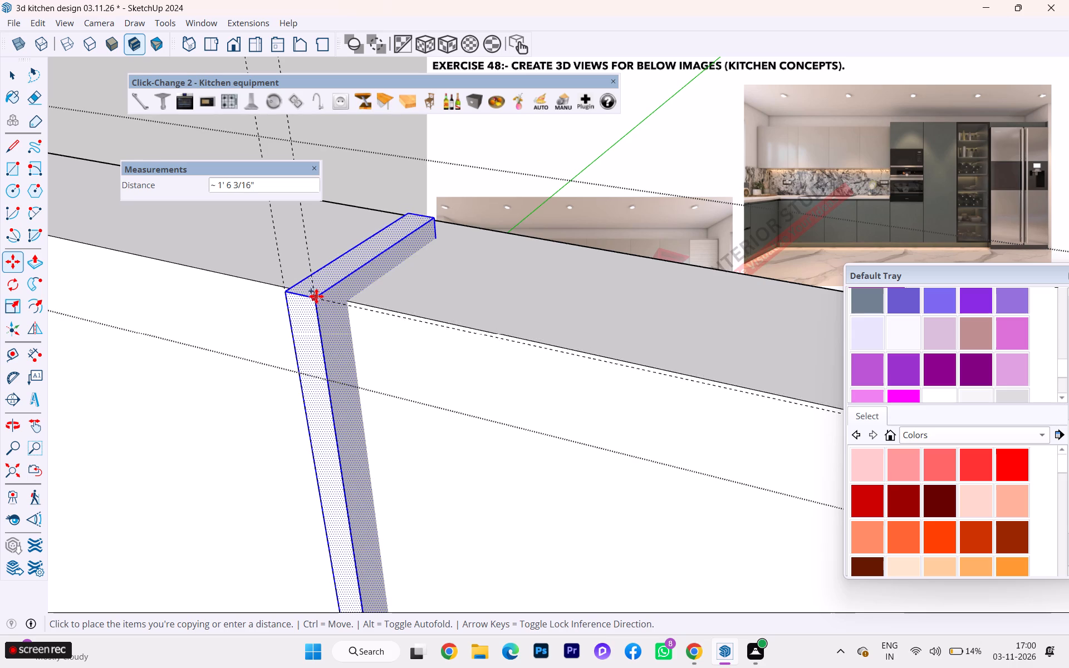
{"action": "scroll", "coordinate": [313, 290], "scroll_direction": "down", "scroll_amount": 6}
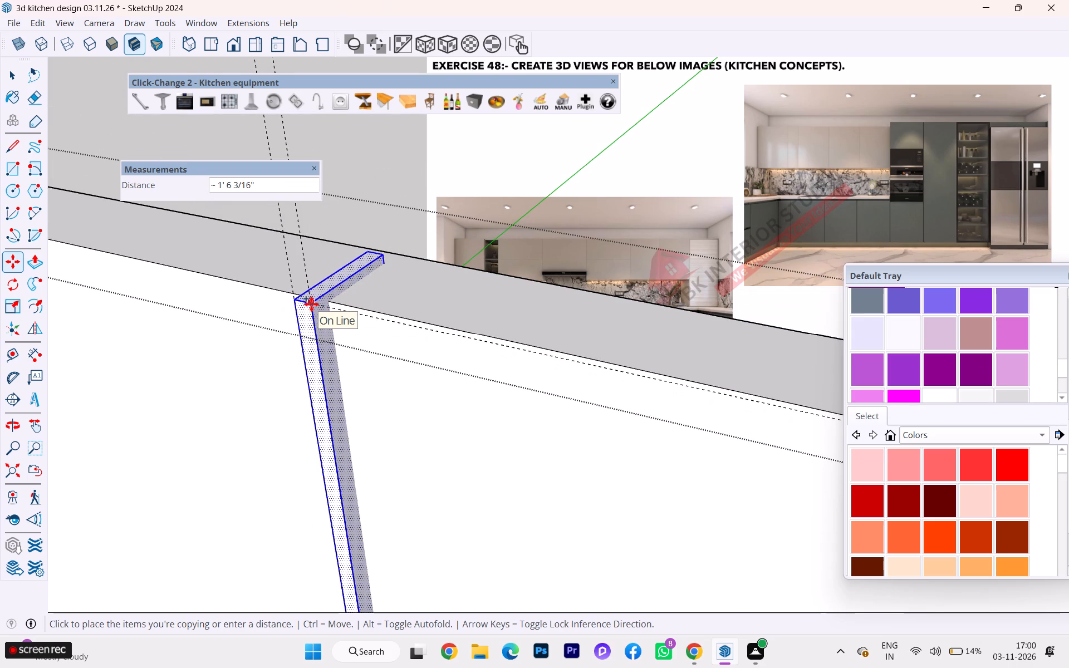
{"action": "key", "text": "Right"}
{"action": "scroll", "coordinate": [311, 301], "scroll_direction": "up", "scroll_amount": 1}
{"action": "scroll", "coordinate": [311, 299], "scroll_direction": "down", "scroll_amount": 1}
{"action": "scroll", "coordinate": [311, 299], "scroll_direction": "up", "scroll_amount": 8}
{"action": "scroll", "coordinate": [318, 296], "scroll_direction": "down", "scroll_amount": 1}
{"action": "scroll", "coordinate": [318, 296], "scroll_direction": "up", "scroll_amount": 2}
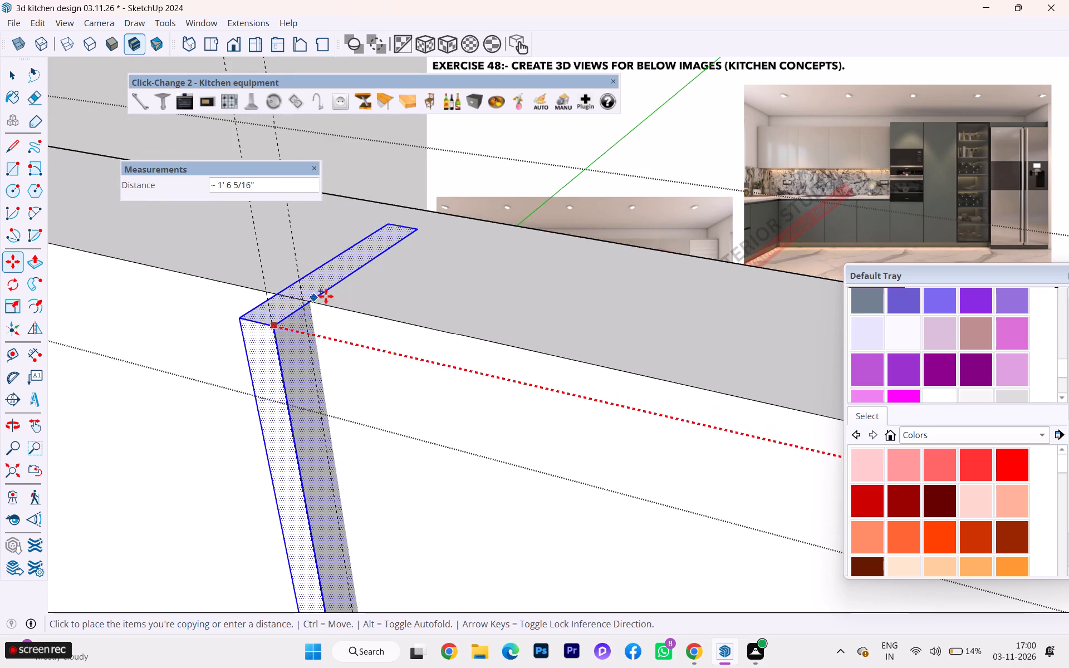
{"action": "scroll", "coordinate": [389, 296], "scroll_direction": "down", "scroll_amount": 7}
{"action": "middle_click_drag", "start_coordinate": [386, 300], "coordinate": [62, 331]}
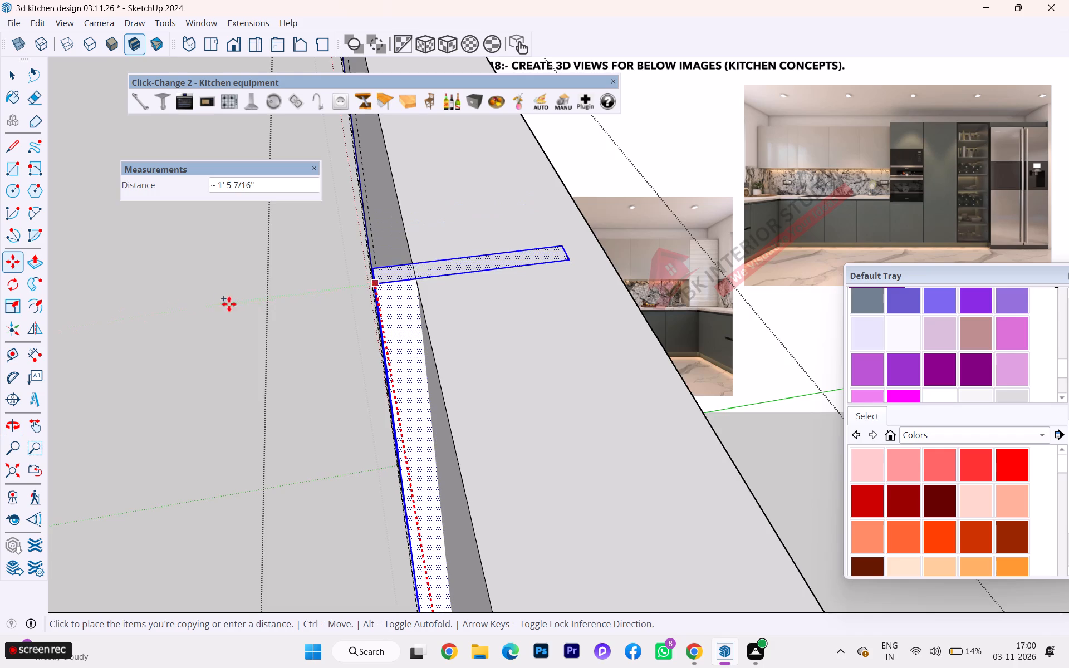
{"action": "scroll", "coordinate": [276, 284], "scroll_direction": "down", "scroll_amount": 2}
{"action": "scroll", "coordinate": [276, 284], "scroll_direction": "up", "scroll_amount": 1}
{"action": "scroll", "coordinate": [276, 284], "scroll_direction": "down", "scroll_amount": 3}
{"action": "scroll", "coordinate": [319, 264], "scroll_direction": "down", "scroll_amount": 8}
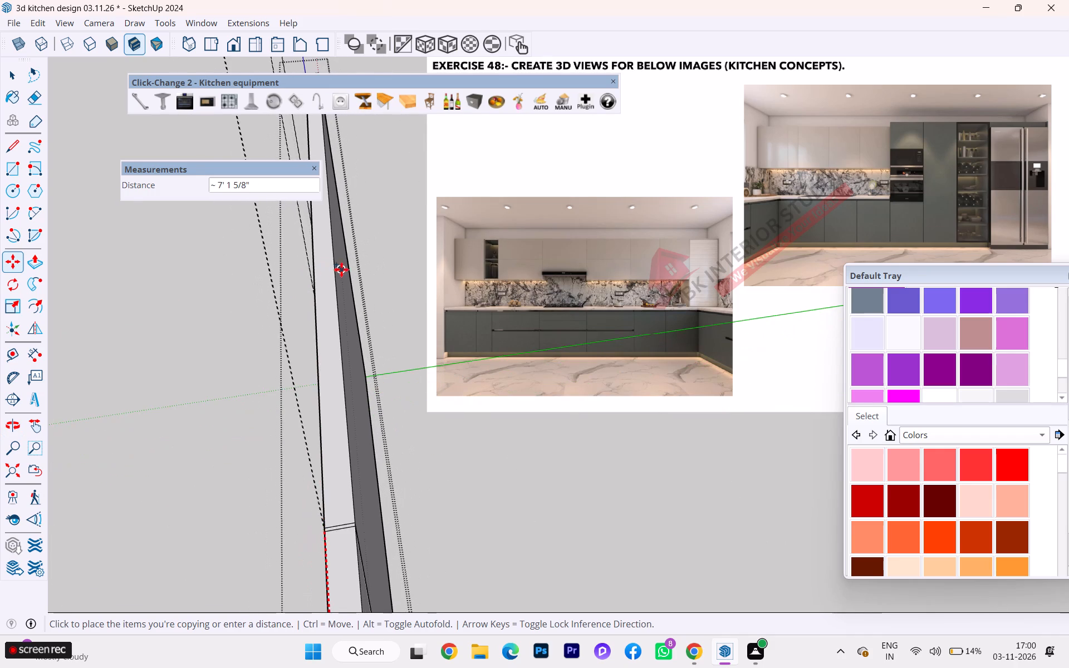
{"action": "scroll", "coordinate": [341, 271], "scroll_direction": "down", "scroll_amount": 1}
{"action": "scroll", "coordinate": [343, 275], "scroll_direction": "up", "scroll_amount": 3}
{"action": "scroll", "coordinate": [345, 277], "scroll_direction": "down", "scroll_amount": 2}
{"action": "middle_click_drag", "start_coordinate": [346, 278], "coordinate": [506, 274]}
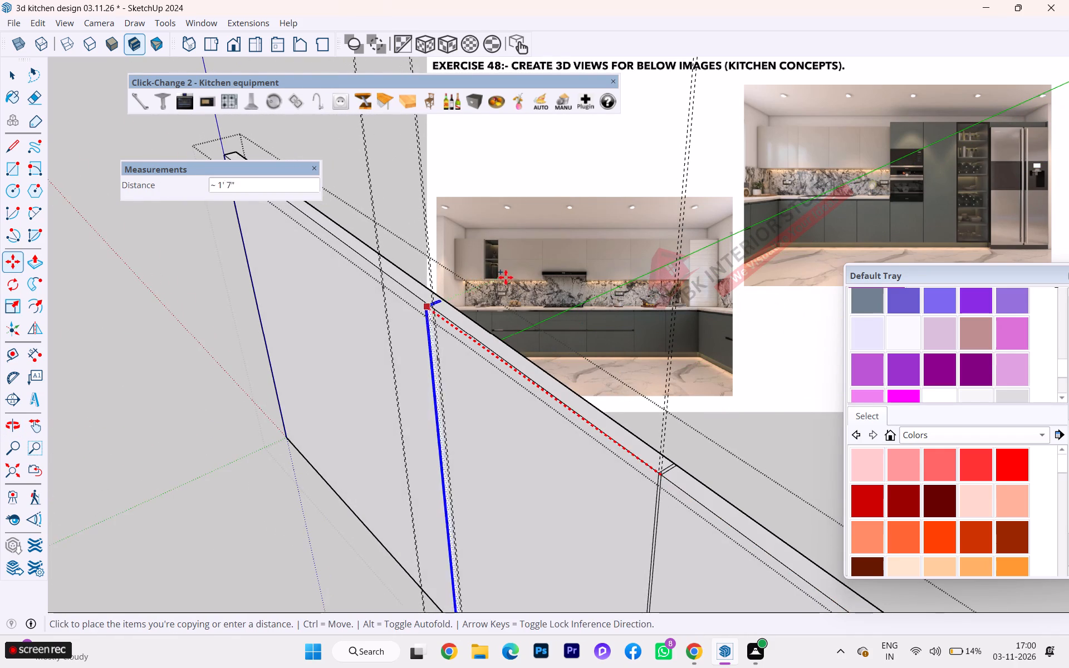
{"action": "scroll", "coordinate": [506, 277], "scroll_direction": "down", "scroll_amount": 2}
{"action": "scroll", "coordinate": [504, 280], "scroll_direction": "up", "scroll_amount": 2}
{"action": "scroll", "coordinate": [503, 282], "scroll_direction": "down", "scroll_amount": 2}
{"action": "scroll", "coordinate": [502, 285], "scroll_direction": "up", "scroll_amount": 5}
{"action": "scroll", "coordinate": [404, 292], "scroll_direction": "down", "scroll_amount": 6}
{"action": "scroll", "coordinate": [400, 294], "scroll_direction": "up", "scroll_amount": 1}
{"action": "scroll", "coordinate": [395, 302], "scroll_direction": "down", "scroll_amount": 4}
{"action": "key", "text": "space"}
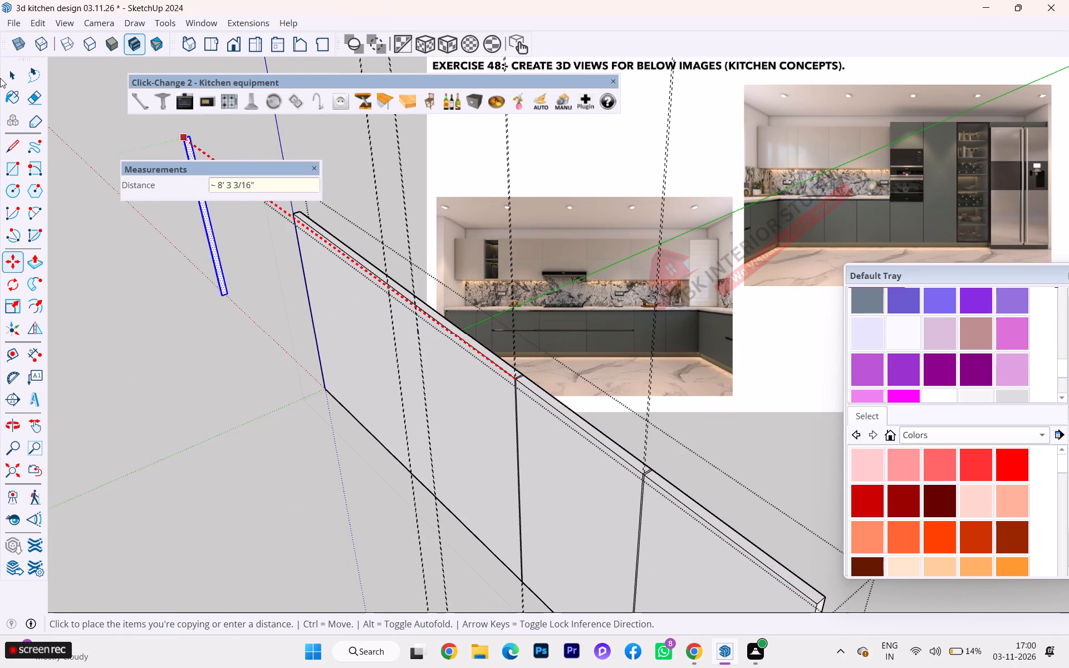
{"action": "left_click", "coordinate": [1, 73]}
Leave the editing of the wall cabinet's front panel group.
{"action": "left_click", "coordinate": [218, 239]}
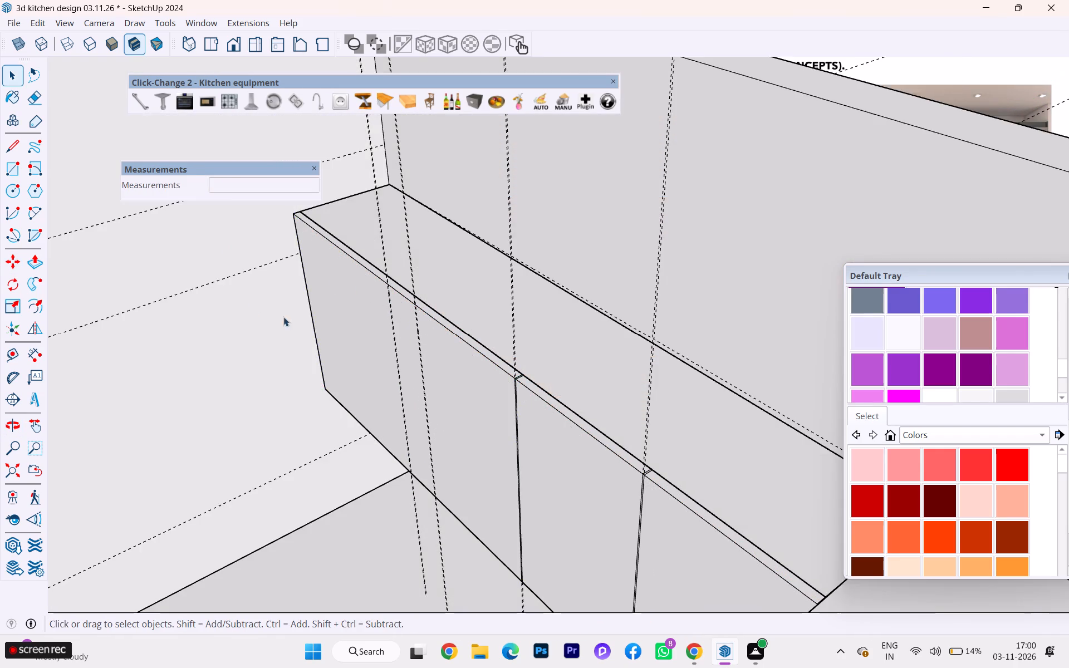
Examine the remaining vertical guide pairs against the wall cabinet's front panel and its existing gap strips.
{"action": "scroll", "coordinate": [354, 339], "scroll_direction": "down", "scroll_amount": 1}
{"action": "middle_click_drag", "start_coordinate": [360, 338], "coordinate": [587, 332]}
{"action": "scroll", "coordinate": [582, 335], "scroll_direction": "up", "scroll_amount": 1}
{"action": "scroll", "coordinate": [582, 335], "scroll_direction": "down", "scroll_amount": 1}
{"action": "scroll", "coordinate": [582, 335], "scroll_direction": "up", "scroll_amount": 14}
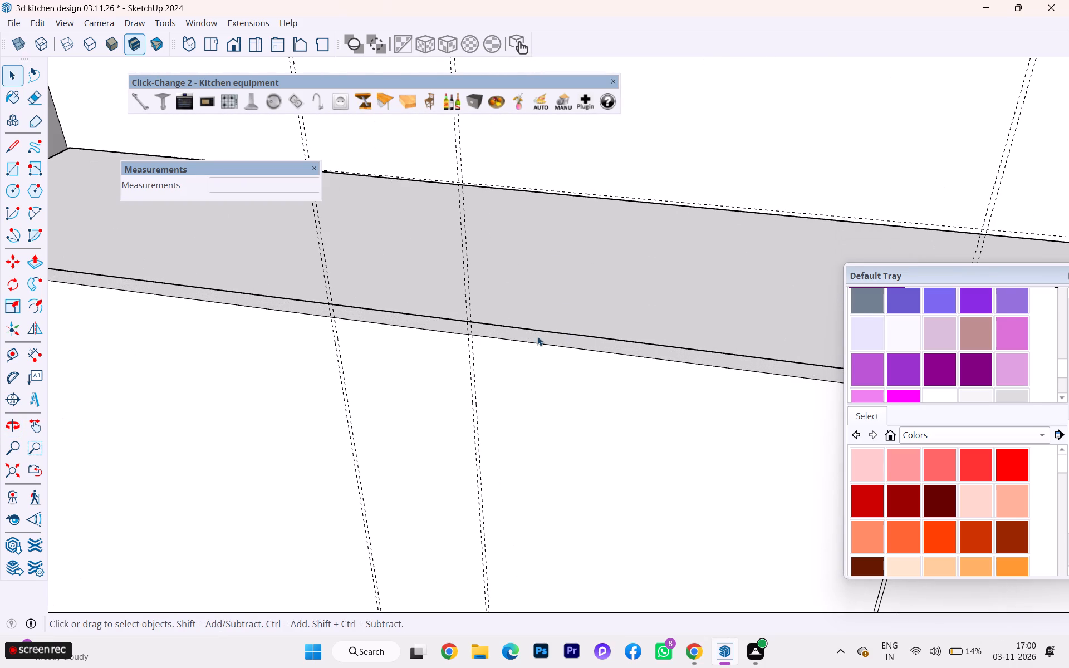
{"action": "scroll", "coordinate": [465, 330], "scroll_direction": "up", "scroll_amount": 7}
{"action": "scroll", "coordinate": [558, 330], "scroll_direction": "up", "scroll_amount": 1}
{"action": "scroll", "coordinate": [561, 331], "scroll_direction": "down", "scroll_amount": 8}
{"action": "middle_click_drag", "start_coordinate": [534, 347], "coordinate": [82, 406]}
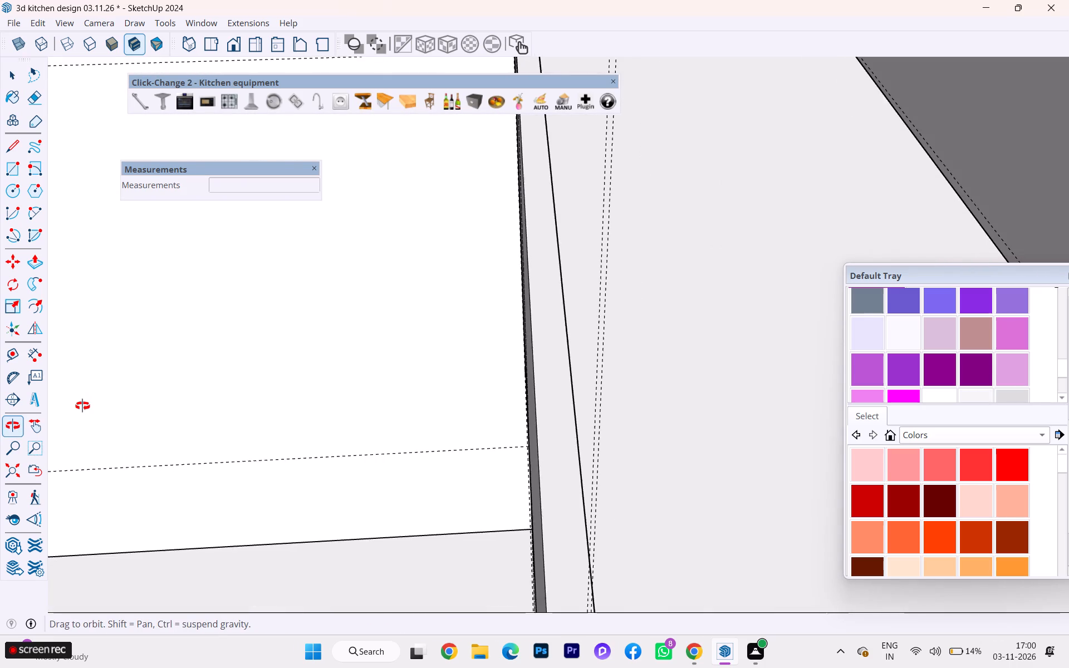
{"action": "middle_click_drag", "start_coordinate": [82, 406], "coordinate": [550, 354]}
{"action": "scroll", "coordinate": [249, 202], "scroll_direction": "down", "scroll_amount": 2}
{"action": "scroll", "coordinate": [243, 200], "scroll_direction": "up", "scroll_amount": 8}
{"action": "scroll", "coordinate": [243, 200], "scroll_direction": "down", "scroll_amount": 5}
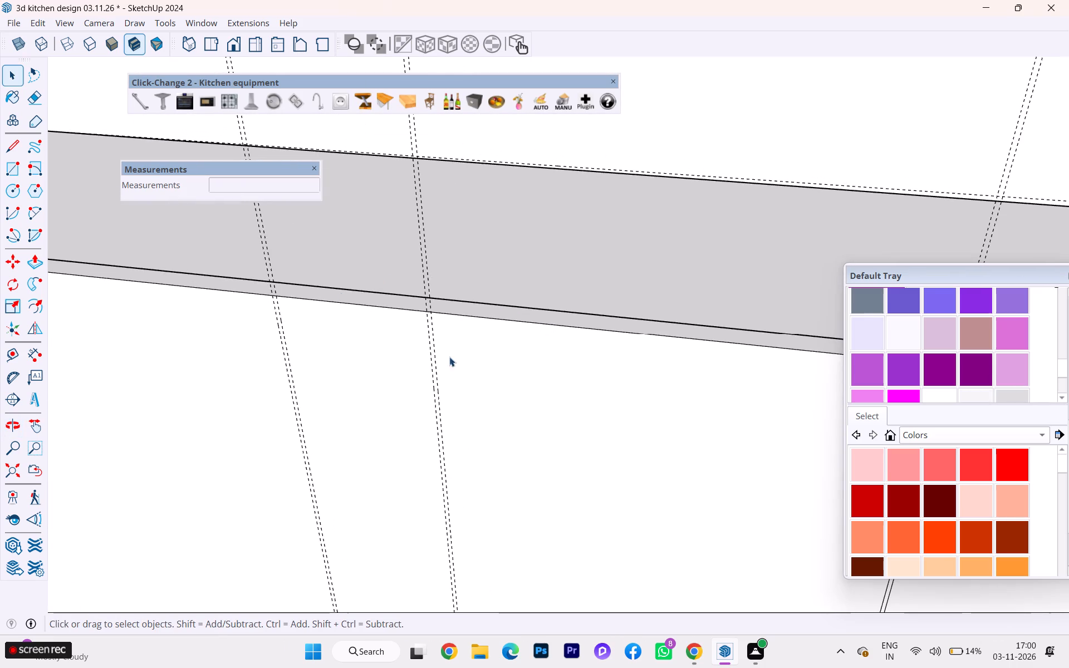
{"action": "scroll", "coordinate": [469, 365], "scroll_direction": "down", "scroll_amount": 2}
{"action": "scroll", "coordinate": [469, 365], "scroll_direction": "up", "scroll_amount": 1}
{"action": "scroll", "coordinate": [469, 365], "scroll_direction": "down", "scroll_amount": 10}
{"action": "scroll", "coordinate": [469, 365], "scroll_direction": "up", "scroll_amount": 1}
{"action": "scroll", "coordinate": [468, 362], "scroll_direction": "down", "scroll_amount": 3}
{"action": "scroll", "coordinate": [436, 313], "scroll_direction": "up", "scroll_amount": 1}
{"action": "scroll", "coordinate": [436, 313], "scroll_direction": "down", "scroll_amount": 2}
{"action": "scroll", "coordinate": [435, 313], "scroll_direction": "up", "scroll_amount": 2}
{"action": "scroll", "coordinate": [434, 326], "scroll_direction": "down", "scroll_amount": 2}
{"action": "scroll", "coordinate": [435, 328], "scroll_direction": "up", "scroll_amount": 4}
{"action": "scroll", "coordinate": [435, 328], "scroll_direction": "down", "scroll_amount": 1}
{"action": "scroll", "coordinate": [339, 334], "scroll_direction": "down", "scroll_amount": 2}
{"action": "scroll", "coordinate": [326, 338], "scroll_direction": "up", "scroll_amount": 2}
{"action": "scroll", "coordinate": [326, 338], "scroll_direction": "down", "scroll_amount": 3}
{"action": "scroll", "coordinate": [318, 334], "scroll_direction": "up", "scroll_amount": 1}
{"action": "scroll", "coordinate": [318, 334], "scroll_direction": "down", "scroll_amount": 1}
{"action": "scroll", "coordinate": [318, 334], "scroll_direction": "up", "scroll_amount": 1}
{"action": "scroll", "coordinate": [318, 334], "scroll_direction": "down", "scroll_amount": 3}
{"action": "scroll", "coordinate": [318, 334], "scroll_direction": "up", "scroll_amount": 1}
{"action": "scroll", "coordinate": [318, 334], "scroll_direction": "down", "scroll_amount": 1}
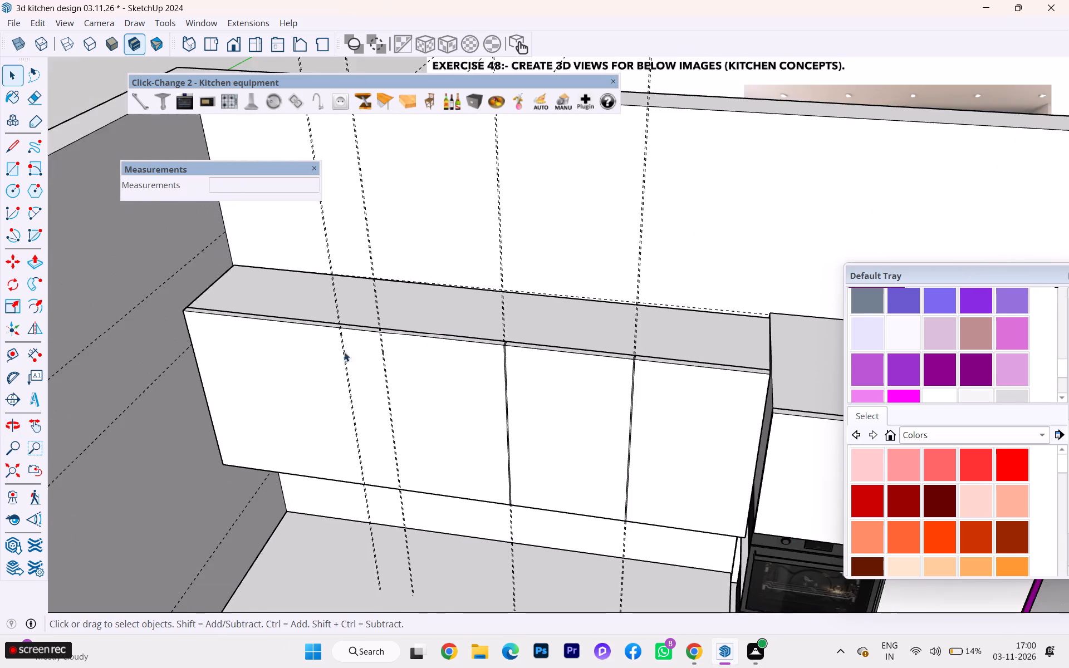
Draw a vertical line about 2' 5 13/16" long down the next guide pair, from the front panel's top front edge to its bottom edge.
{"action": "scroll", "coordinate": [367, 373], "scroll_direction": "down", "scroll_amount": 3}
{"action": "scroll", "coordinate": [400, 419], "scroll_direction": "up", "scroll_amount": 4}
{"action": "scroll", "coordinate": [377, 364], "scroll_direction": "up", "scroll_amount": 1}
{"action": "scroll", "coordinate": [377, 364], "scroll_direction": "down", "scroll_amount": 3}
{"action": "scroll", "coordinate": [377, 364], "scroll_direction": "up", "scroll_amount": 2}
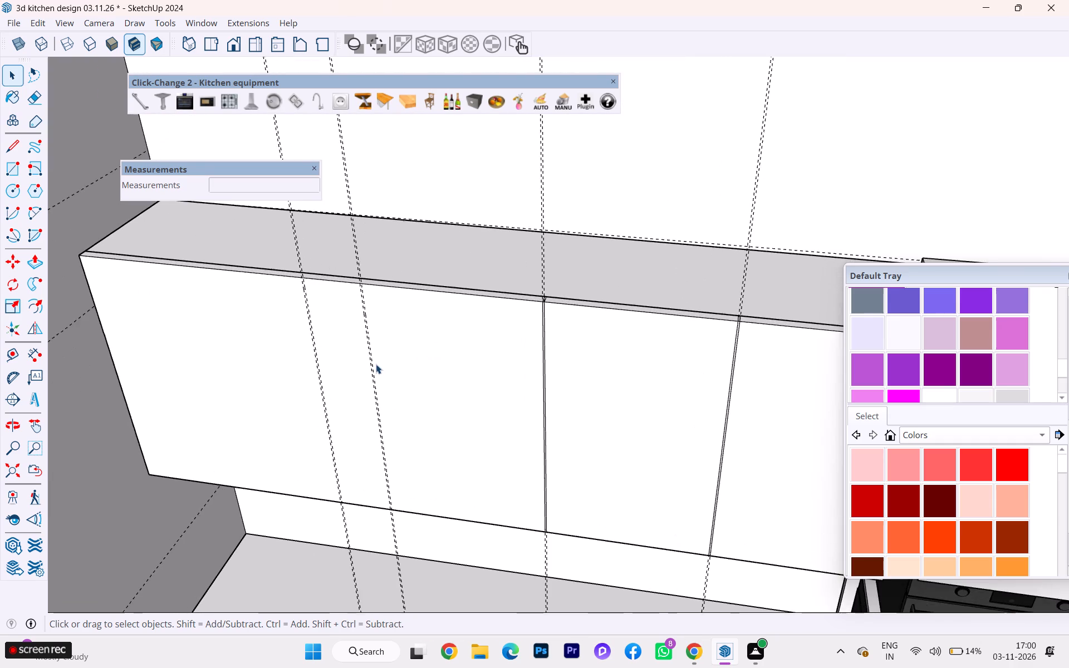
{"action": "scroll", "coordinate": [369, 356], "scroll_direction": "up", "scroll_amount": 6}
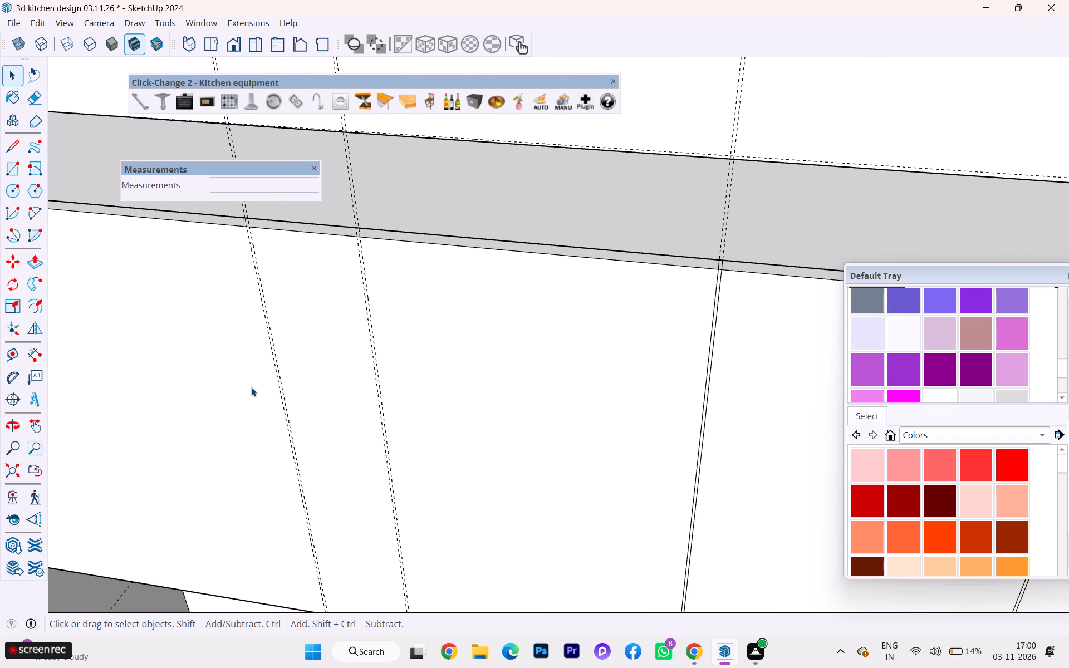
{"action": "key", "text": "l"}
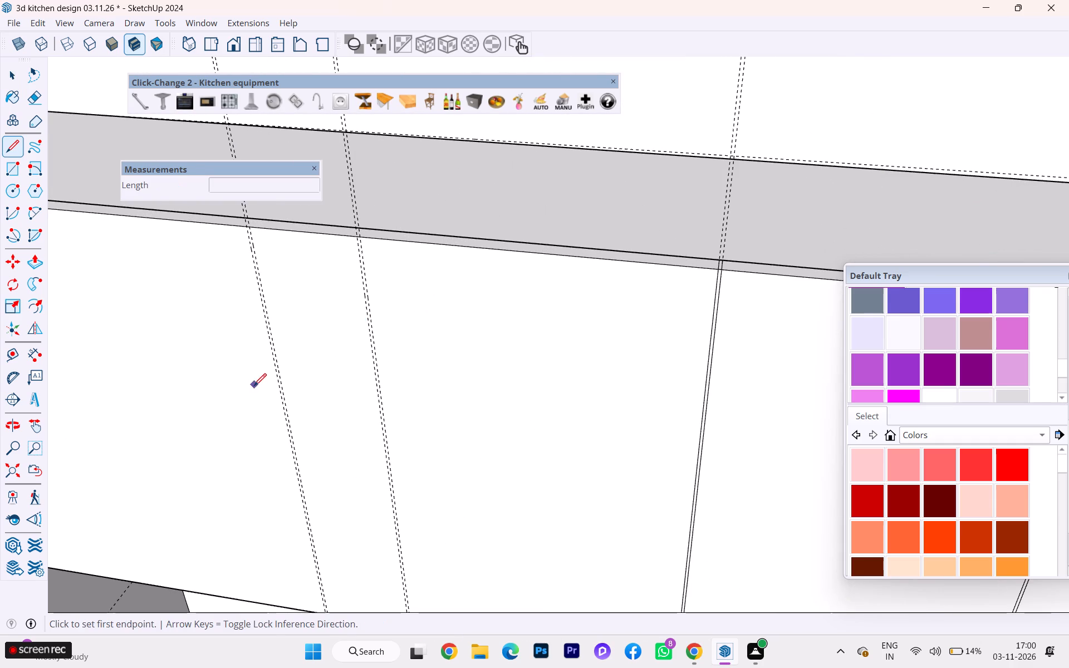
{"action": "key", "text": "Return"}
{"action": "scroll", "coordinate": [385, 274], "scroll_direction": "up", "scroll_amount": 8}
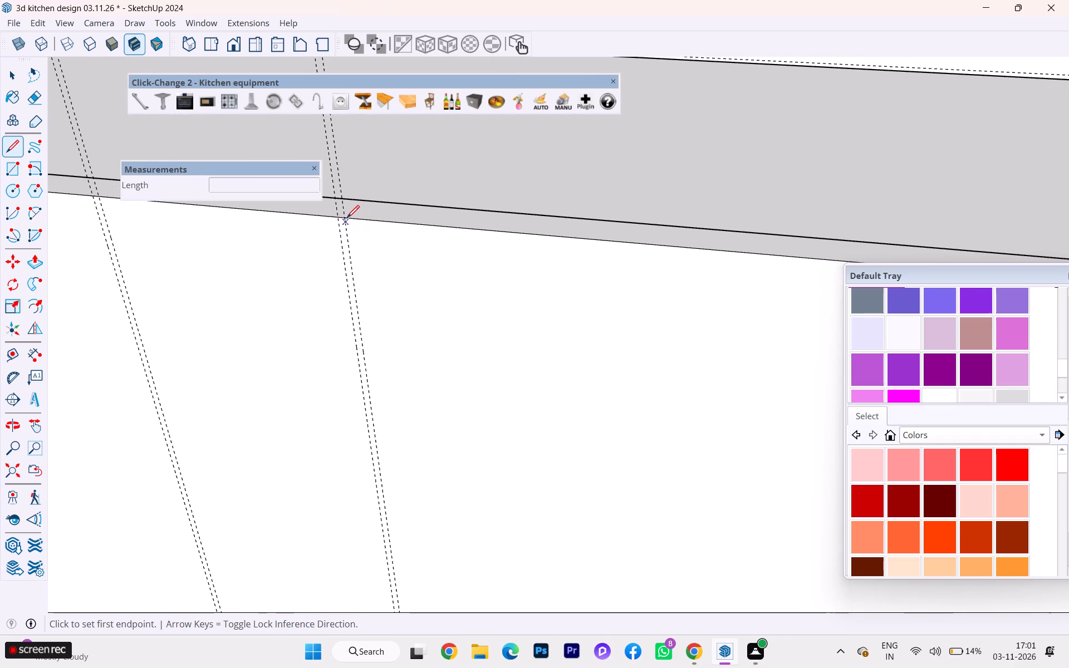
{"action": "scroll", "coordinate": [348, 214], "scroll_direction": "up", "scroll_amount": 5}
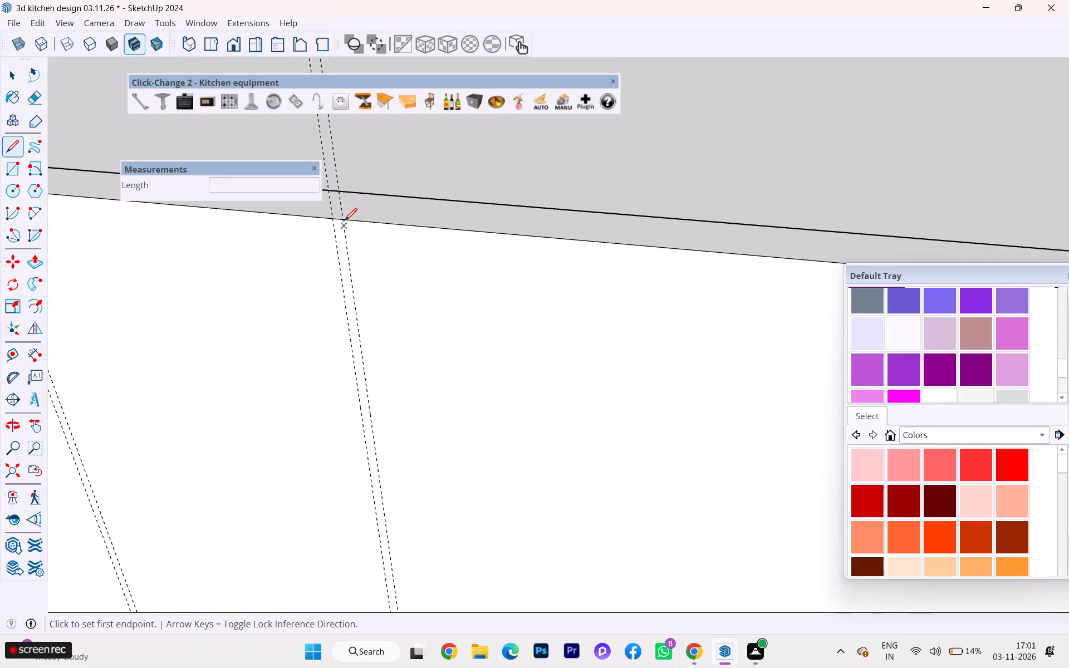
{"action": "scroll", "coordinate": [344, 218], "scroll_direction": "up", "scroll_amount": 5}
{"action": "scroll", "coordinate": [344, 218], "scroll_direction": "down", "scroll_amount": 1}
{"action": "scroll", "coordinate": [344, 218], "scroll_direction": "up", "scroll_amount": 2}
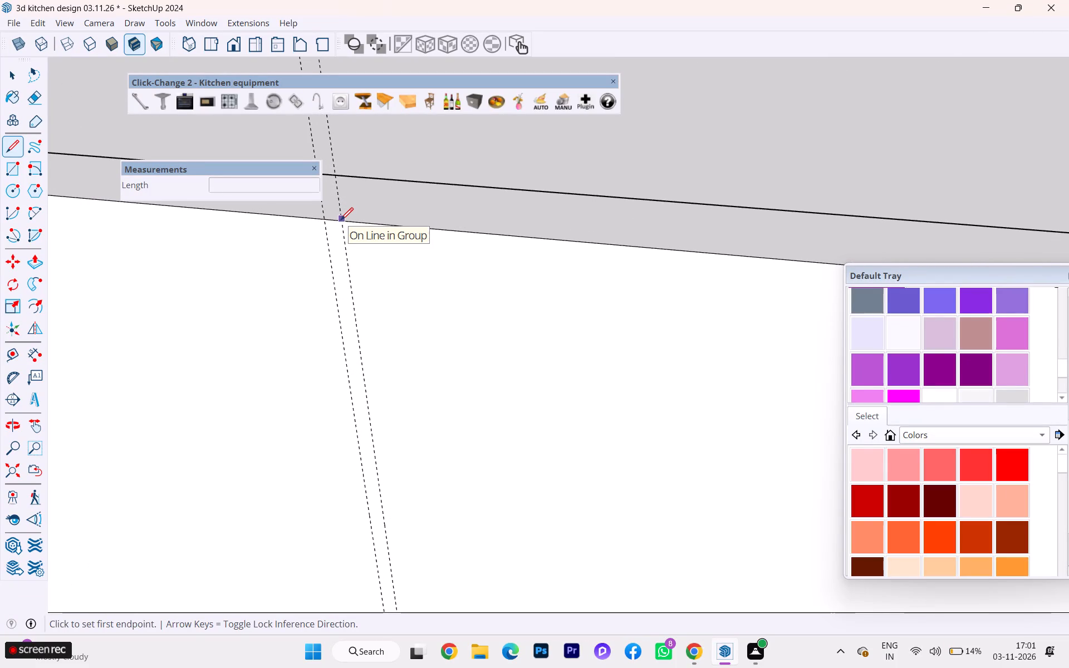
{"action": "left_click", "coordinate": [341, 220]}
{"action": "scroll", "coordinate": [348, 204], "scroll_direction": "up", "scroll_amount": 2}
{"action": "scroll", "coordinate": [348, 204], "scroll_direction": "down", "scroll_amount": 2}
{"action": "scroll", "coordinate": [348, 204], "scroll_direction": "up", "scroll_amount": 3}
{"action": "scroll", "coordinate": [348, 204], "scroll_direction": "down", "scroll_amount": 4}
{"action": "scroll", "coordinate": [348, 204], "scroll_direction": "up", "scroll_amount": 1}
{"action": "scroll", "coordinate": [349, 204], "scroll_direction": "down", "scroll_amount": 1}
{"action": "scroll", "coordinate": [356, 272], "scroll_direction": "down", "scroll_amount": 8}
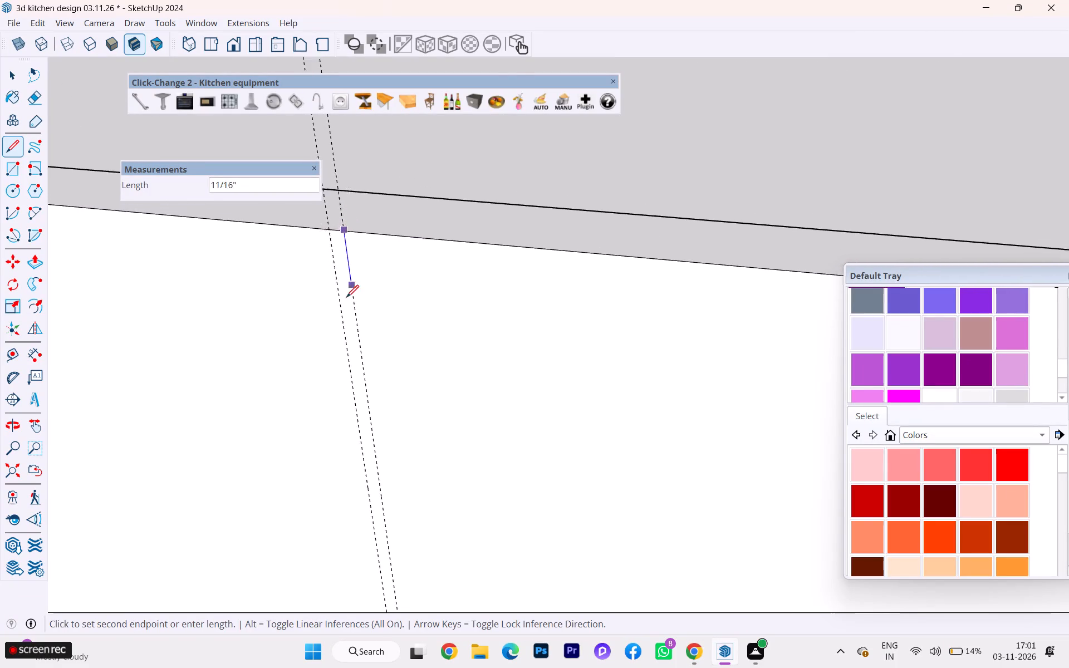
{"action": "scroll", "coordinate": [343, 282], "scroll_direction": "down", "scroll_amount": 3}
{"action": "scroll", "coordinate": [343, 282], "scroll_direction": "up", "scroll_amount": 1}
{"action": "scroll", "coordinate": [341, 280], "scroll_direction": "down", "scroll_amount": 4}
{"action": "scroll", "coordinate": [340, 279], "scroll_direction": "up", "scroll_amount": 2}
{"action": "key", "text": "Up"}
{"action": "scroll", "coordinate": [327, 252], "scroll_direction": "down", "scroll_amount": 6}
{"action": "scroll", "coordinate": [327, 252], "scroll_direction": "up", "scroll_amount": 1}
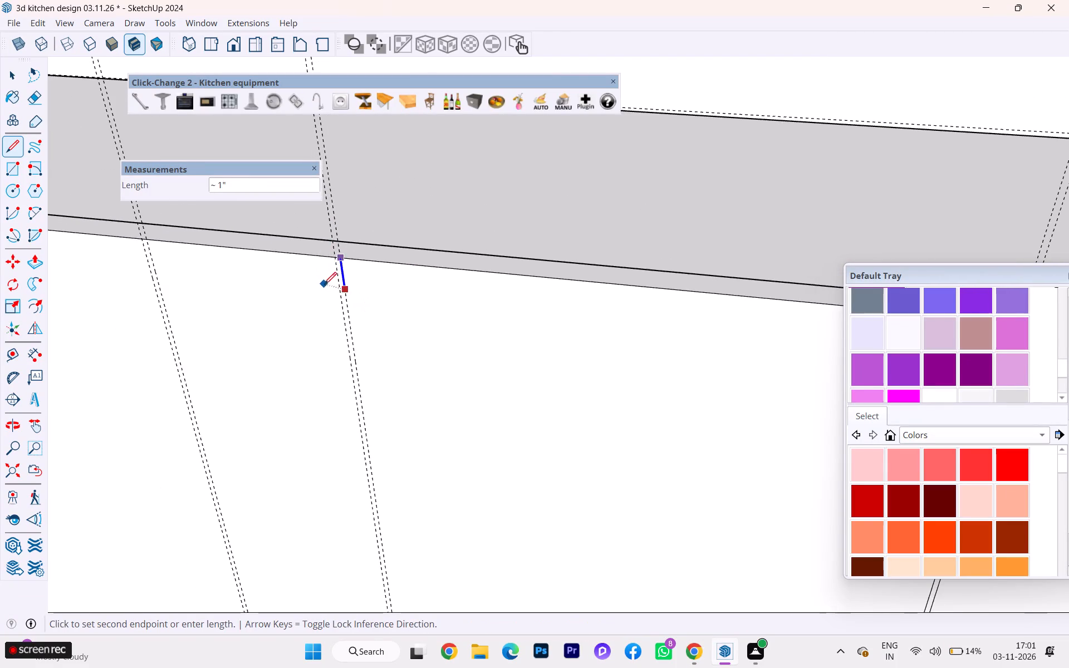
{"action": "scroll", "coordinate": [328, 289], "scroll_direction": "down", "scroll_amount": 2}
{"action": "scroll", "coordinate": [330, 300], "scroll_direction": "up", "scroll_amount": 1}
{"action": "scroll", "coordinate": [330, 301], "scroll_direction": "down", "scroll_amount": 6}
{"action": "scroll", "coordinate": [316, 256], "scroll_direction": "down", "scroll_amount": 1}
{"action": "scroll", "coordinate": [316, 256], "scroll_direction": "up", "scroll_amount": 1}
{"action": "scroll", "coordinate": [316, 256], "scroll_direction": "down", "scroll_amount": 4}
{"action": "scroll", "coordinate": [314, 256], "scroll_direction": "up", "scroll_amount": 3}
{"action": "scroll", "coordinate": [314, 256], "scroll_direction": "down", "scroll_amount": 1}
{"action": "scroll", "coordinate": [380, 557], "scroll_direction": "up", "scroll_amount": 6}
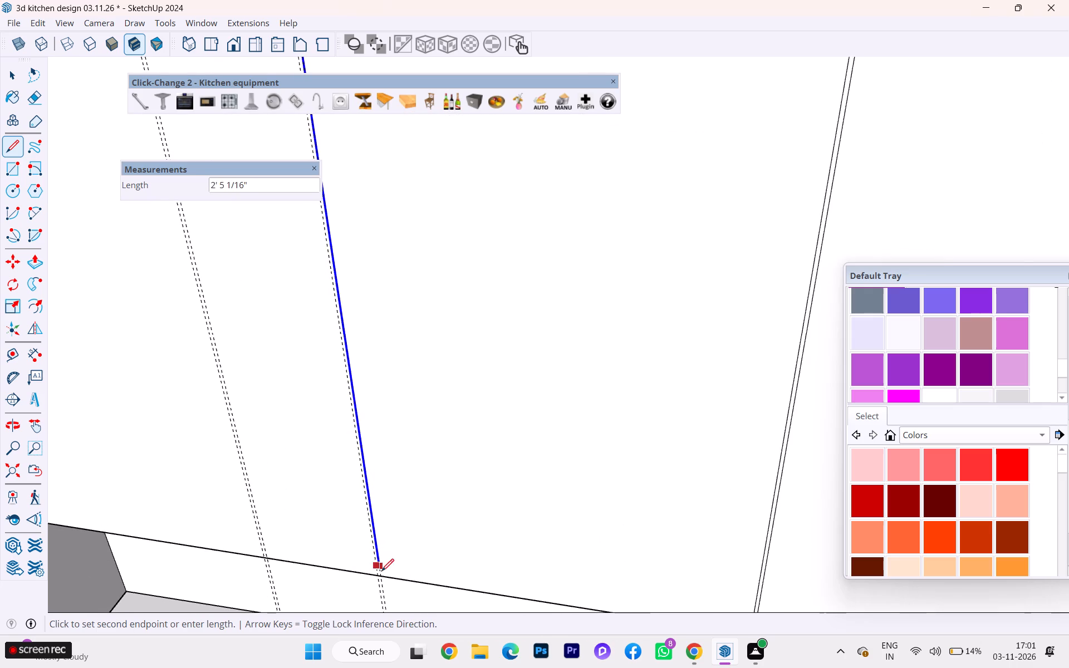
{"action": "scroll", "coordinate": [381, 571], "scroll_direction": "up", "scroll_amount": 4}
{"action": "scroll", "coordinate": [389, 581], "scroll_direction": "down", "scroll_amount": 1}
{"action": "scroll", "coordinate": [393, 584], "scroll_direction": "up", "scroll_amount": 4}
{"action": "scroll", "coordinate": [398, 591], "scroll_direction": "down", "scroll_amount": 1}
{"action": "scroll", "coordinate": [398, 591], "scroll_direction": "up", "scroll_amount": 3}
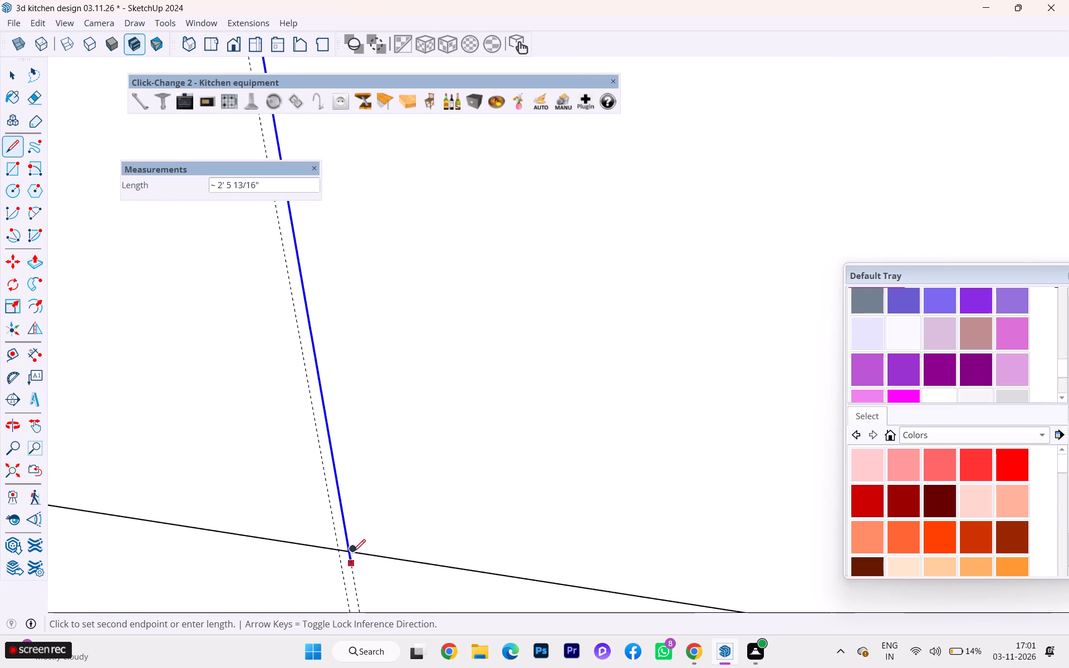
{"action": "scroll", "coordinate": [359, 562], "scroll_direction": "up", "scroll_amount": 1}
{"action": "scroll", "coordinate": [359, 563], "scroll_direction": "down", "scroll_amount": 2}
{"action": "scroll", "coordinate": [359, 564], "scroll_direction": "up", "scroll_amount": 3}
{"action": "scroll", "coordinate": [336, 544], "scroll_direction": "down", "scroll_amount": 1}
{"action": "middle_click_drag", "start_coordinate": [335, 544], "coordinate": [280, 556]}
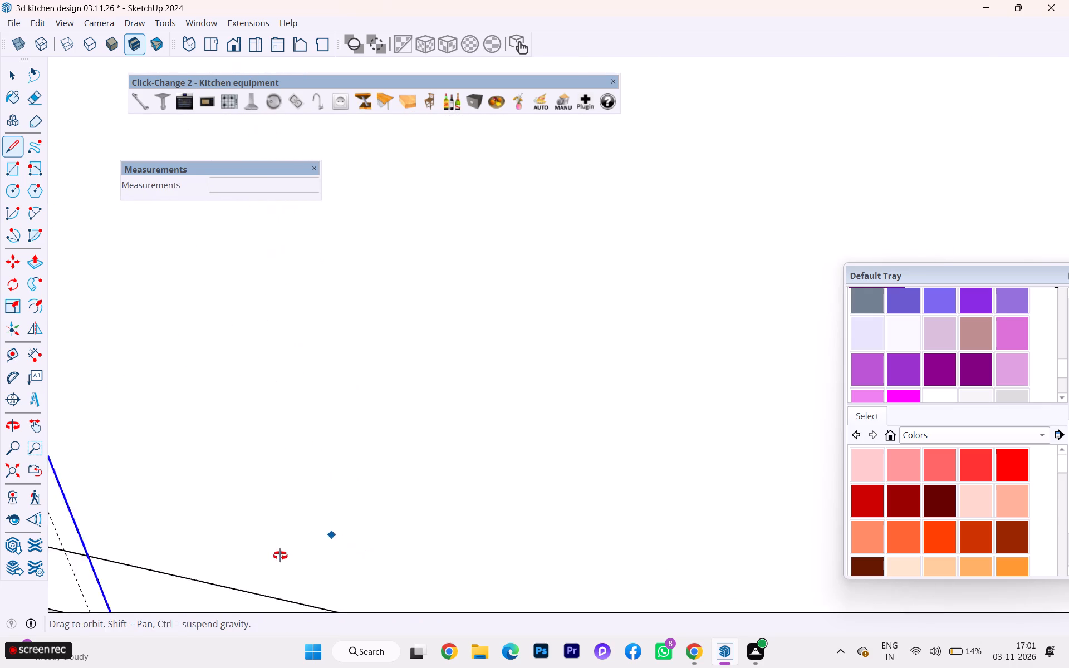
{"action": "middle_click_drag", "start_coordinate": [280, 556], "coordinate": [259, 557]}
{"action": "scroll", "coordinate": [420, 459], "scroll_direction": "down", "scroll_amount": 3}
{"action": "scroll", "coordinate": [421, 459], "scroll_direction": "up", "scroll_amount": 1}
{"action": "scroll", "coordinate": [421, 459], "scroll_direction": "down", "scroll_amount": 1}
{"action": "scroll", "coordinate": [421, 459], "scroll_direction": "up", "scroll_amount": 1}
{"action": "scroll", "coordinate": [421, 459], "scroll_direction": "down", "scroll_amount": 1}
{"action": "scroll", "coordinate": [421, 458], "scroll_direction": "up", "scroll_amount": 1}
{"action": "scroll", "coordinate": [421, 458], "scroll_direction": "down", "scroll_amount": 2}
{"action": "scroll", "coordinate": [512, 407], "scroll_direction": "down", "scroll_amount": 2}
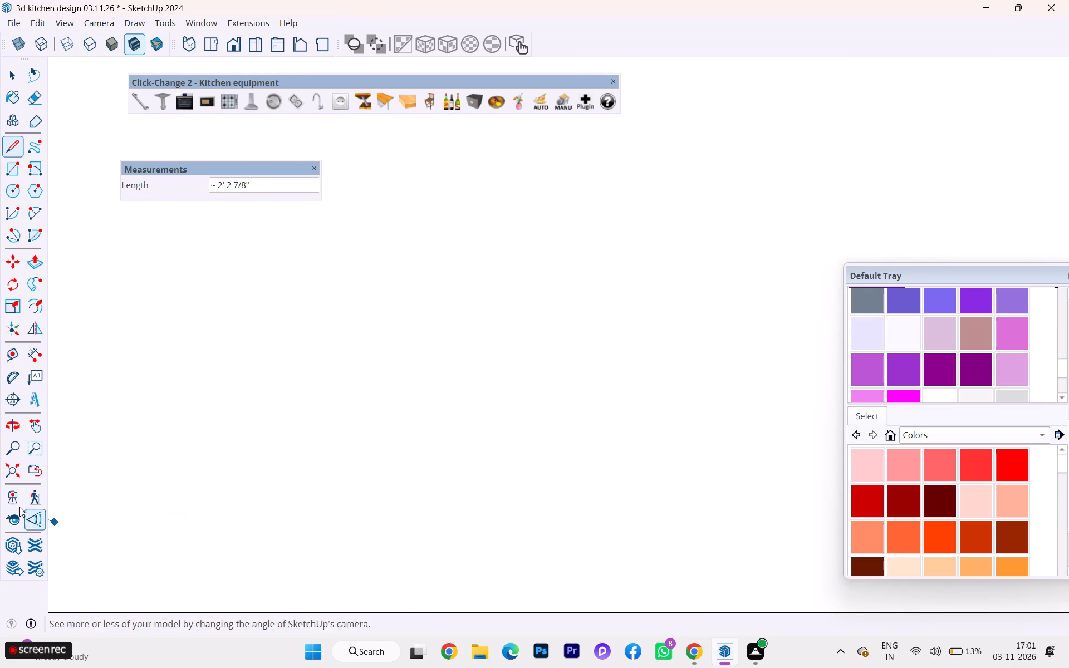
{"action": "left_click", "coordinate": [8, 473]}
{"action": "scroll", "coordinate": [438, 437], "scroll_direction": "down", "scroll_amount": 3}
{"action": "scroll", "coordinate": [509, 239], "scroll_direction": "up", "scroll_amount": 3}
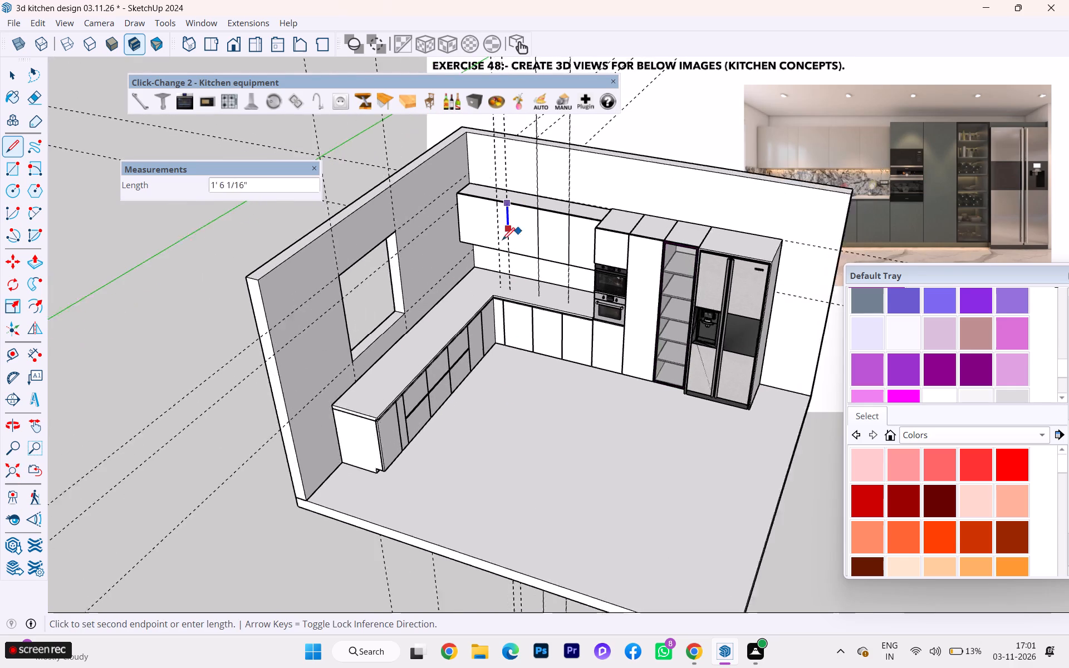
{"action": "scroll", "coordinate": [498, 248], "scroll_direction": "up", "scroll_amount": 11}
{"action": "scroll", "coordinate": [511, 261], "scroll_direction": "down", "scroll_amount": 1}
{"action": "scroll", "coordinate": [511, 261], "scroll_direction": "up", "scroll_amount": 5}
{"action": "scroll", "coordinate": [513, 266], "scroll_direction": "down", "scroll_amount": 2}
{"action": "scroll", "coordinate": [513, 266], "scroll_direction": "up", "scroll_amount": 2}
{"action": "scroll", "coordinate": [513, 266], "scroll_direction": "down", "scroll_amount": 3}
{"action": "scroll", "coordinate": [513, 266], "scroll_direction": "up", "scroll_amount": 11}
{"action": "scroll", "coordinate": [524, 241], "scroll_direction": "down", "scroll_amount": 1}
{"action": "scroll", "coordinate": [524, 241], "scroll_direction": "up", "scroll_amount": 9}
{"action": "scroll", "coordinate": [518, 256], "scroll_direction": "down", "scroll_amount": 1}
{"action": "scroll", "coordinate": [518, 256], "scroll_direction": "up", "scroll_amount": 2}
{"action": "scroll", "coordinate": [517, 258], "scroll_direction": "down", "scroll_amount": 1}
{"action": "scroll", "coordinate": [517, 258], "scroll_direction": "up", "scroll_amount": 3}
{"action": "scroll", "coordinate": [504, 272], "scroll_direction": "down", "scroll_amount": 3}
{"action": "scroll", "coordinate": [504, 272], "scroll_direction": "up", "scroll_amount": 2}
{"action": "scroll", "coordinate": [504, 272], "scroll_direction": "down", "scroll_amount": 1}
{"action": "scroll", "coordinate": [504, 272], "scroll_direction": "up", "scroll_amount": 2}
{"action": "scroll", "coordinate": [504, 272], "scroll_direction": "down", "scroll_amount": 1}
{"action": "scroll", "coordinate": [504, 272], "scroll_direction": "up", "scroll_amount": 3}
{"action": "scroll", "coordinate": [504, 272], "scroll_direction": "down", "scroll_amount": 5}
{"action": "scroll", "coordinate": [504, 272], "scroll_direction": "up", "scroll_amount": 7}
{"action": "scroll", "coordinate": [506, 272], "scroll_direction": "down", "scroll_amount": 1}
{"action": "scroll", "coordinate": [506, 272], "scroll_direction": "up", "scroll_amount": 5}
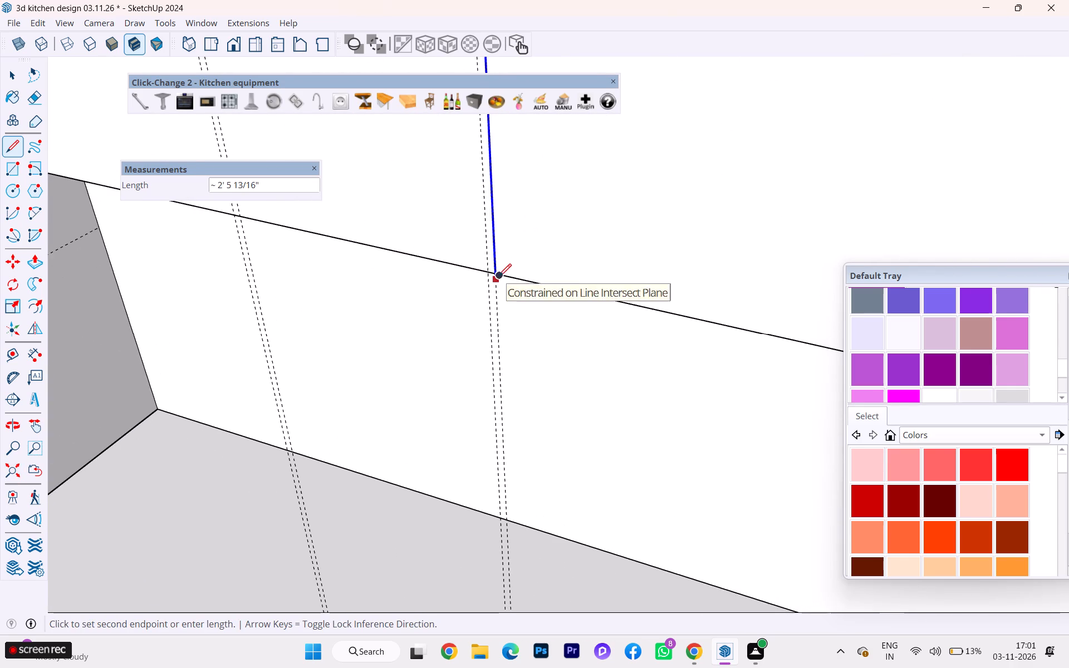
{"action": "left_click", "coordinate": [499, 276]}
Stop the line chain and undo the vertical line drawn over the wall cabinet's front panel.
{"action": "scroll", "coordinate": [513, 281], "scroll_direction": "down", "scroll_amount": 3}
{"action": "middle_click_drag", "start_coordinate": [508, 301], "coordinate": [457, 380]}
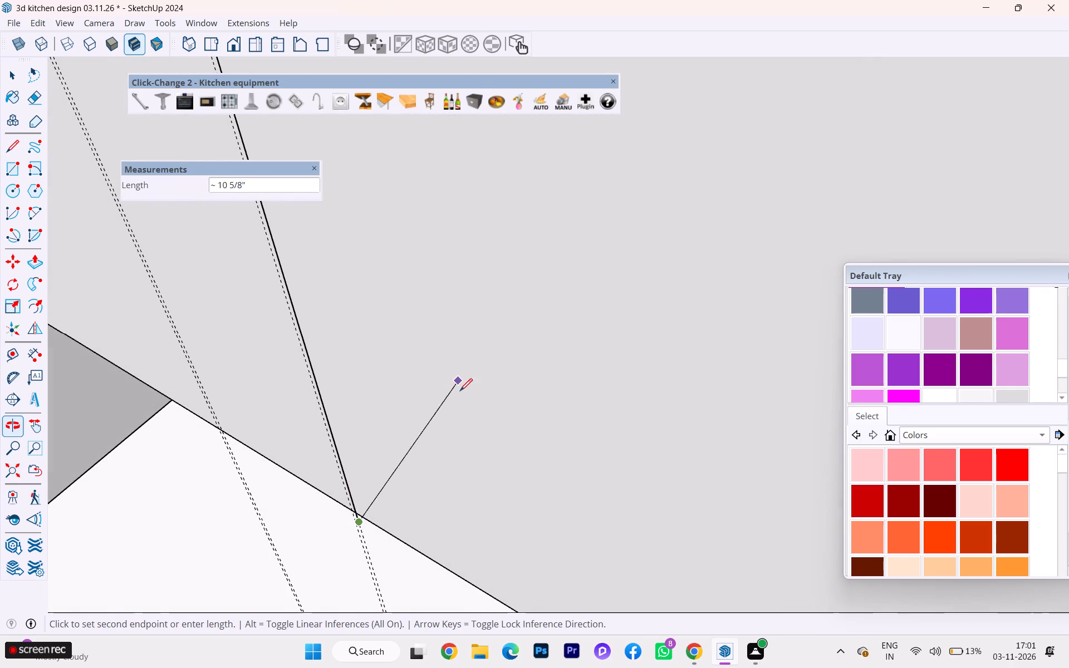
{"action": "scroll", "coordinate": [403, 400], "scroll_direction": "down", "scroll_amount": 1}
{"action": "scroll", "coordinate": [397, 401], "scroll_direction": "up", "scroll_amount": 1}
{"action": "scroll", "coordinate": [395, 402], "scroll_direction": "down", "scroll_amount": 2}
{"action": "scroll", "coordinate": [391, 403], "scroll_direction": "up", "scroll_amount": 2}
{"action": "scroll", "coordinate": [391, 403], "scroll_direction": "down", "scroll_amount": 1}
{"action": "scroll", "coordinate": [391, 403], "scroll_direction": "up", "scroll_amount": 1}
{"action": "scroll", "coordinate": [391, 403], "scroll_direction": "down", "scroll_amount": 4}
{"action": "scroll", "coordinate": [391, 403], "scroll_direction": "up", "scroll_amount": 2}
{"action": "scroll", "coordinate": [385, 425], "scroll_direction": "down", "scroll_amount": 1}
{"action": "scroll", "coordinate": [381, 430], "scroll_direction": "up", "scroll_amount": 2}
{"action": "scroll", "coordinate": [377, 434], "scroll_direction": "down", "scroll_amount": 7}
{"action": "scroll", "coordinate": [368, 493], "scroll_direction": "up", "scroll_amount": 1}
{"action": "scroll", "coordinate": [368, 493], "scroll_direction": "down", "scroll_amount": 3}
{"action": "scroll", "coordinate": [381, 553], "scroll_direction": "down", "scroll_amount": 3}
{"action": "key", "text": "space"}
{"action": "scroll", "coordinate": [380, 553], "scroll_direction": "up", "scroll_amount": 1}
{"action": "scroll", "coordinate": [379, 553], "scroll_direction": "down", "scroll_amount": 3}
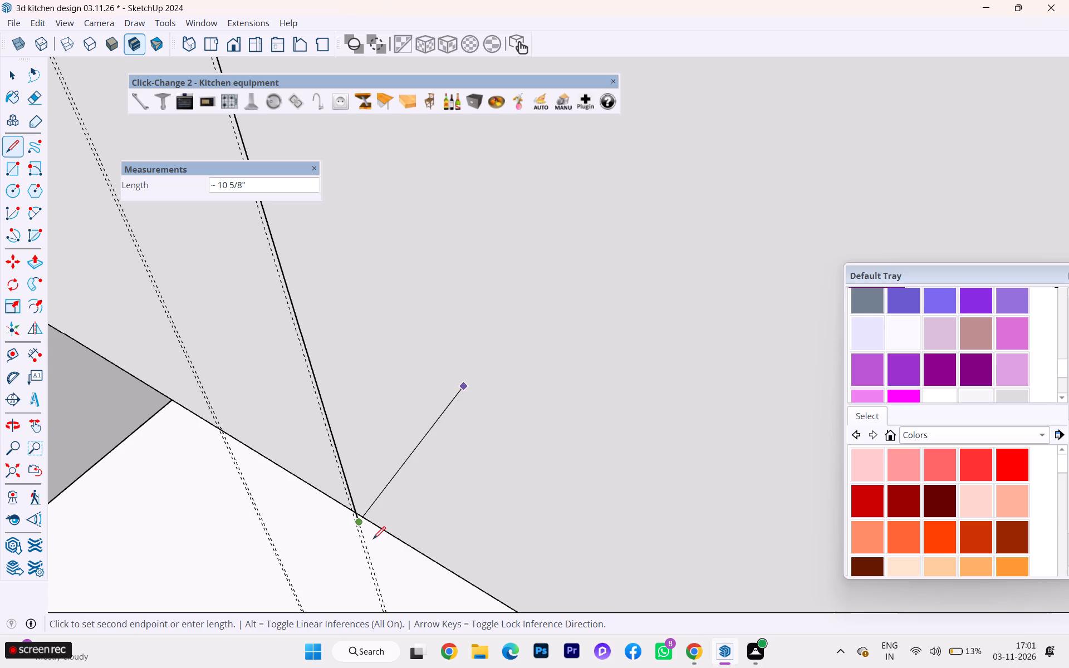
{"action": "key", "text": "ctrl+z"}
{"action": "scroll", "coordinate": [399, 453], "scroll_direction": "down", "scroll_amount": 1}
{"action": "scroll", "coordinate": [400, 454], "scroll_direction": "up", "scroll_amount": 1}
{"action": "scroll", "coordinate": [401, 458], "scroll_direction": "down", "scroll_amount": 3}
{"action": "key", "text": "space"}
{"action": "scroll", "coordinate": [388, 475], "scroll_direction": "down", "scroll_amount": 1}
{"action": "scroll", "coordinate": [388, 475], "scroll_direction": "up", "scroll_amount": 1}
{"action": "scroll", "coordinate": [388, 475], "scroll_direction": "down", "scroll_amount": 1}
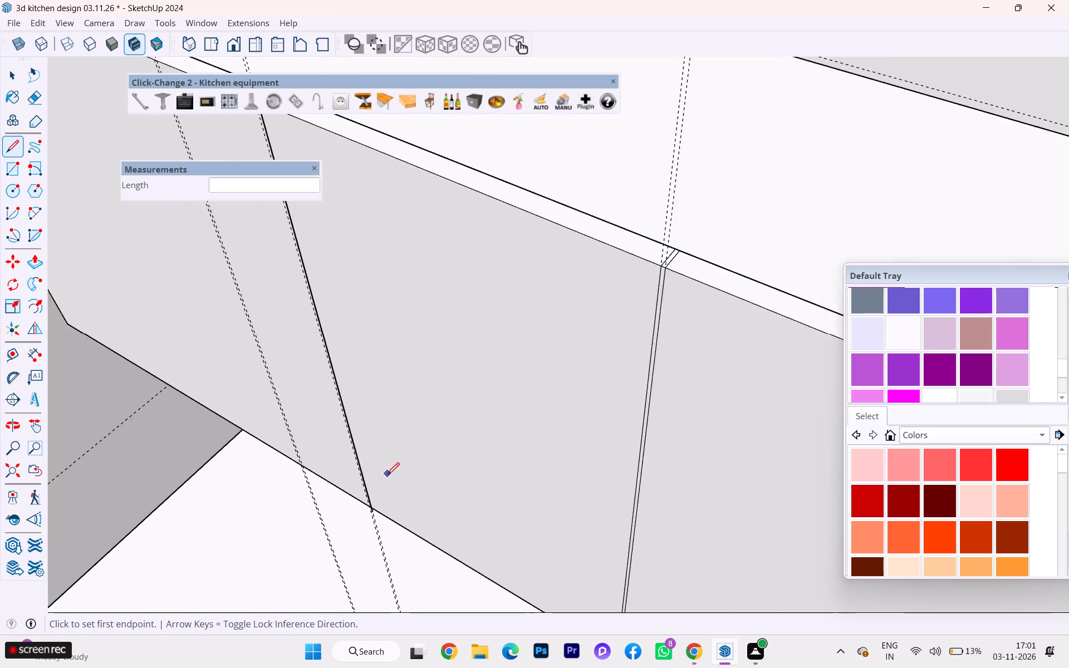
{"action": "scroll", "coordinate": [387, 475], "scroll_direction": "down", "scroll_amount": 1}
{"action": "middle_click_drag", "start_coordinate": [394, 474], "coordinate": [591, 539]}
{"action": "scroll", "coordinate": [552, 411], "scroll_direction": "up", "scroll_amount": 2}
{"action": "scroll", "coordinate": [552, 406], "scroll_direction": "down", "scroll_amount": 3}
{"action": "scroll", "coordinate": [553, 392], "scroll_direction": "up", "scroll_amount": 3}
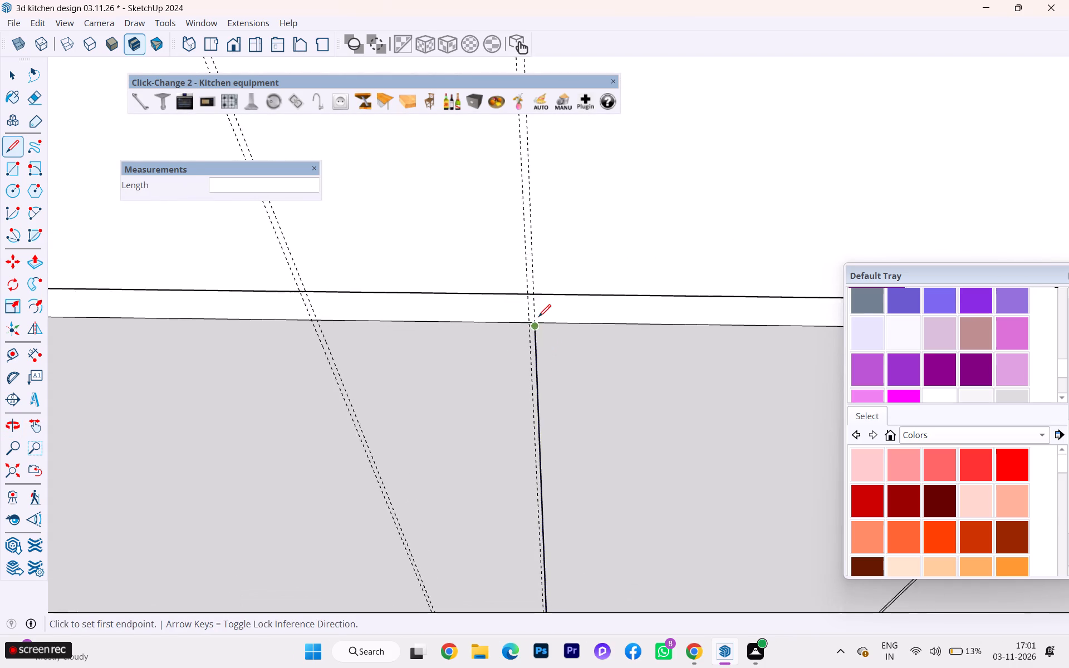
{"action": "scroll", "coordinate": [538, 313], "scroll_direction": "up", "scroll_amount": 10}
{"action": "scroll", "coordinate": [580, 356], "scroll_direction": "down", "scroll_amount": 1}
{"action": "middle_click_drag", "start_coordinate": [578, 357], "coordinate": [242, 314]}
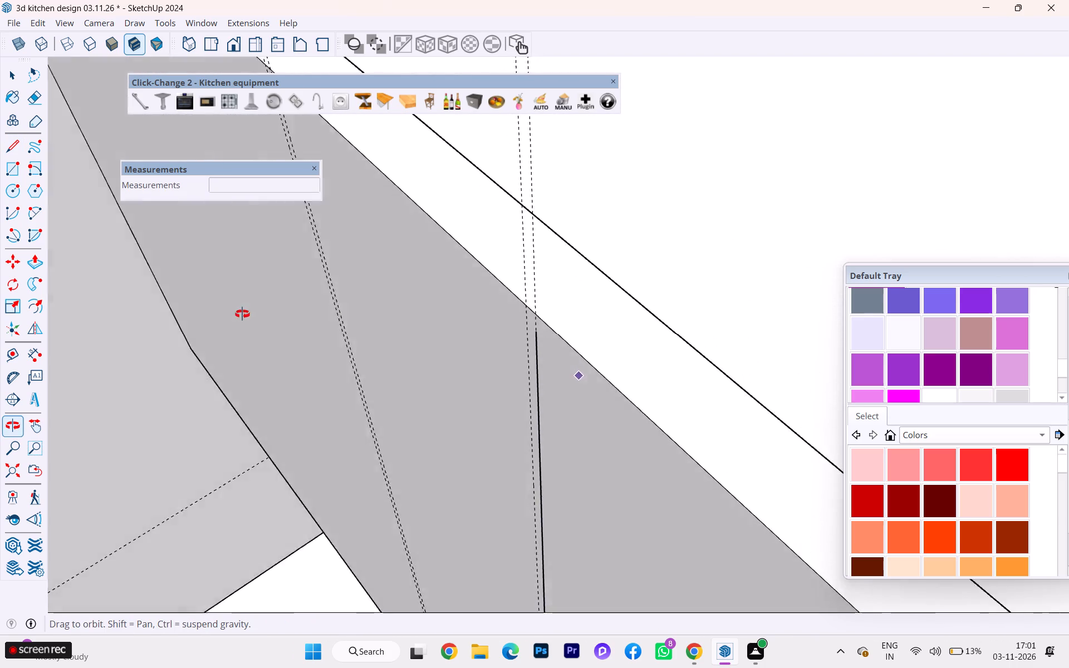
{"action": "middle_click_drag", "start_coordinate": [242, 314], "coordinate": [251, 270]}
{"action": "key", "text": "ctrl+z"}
Open the wall cabinet's front panel group for editing, near the two existing gap strips.
{"action": "scroll", "coordinate": [620, 370], "scroll_direction": "down", "scroll_amount": 1}
{"action": "middle_click_drag", "start_coordinate": [611, 370], "coordinate": [359, 345]}
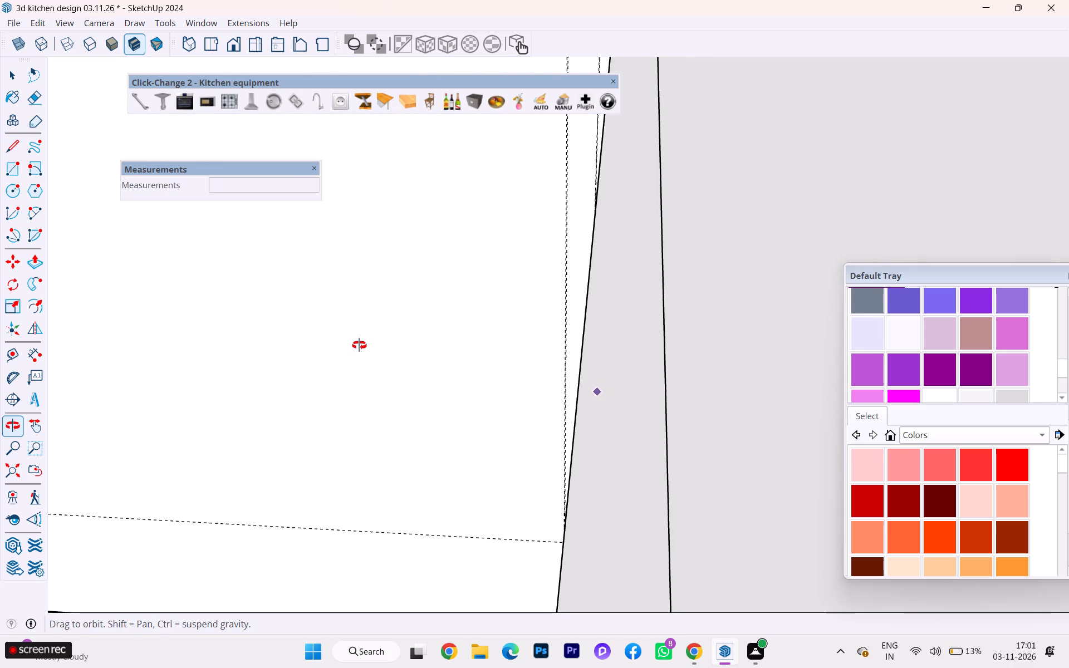
{"action": "middle_click_drag", "start_coordinate": [359, 345], "coordinate": [638, 363]}
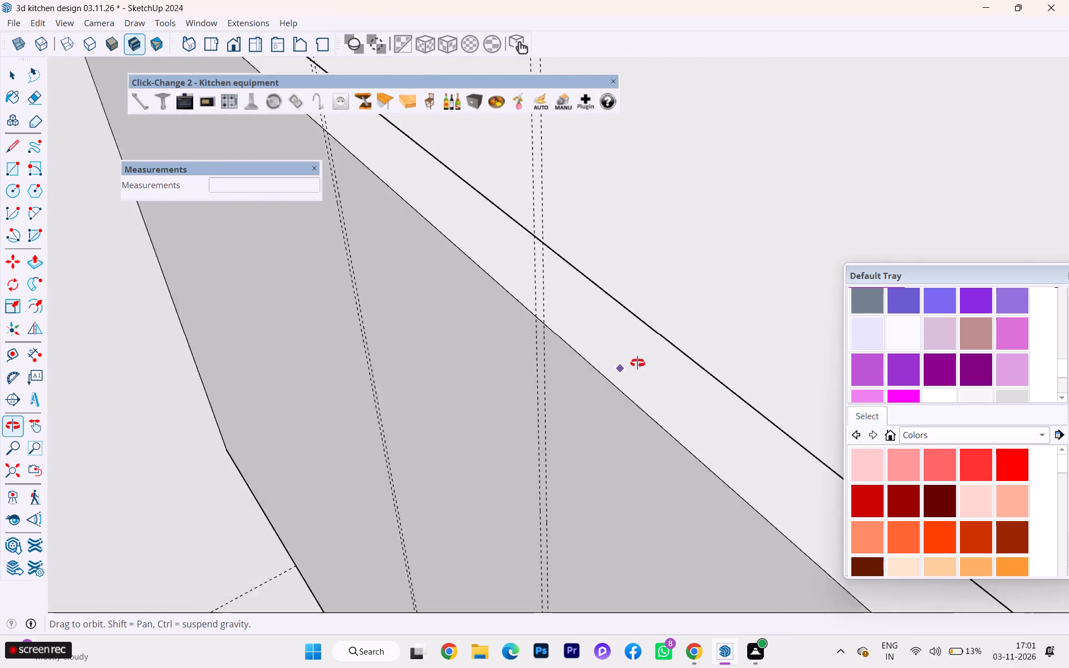
{"action": "middle_click_drag", "start_coordinate": [638, 363], "coordinate": [684, 363]}
{"action": "scroll", "coordinate": [583, 338], "scroll_direction": "down", "scroll_amount": 1}
{"action": "scroll", "coordinate": [583, 338], "scroll_direction": "up", "scroll_amount": 1}
{"action": "scroll", "coordinate": [583, 338], "scroll_direction": "down", "scroll_amount": 3}
{"action": "scroll", "coordinate": [577, 338], "scroll_direction": "up", "scroll_amount": 1}
{"action": "scroll", "coordinate": [576, 338], "scroll_direction": "down", "scroll_amount": 4}
{"action": "scroll", "coordinate": [567, 339], "scroll_direction": "up", "scroll_amount": 1}
{"action": "scroll", "coordinate": [561, 340], "scroll_direction": "down", "scroll_amount": 1}
{"action": "scroll", "coordinate": [459, 338], "scroll_direction": "down", "scroll_amount": 1}
{"action": "scroll", "coordinate": [459, 338], "scroll_direction": "up", "scroll_amount": 3}
{"action": "scroll", "coordinate": [458, 338], "scroll_direction": "down", "scroll_amount": 3}
{"action": "scroll", "coordinate": [385, 363], "scroll_direction": "down", "scroll_amount": 3}
{"action": "scroll", "coordinate": [370, 362], "scroll_direction": "up", "scroll_amount": 1}
{"action": "scroll", "coordinate": [360, 358], "scroll_direction": "down", "scroll_amount": 2}
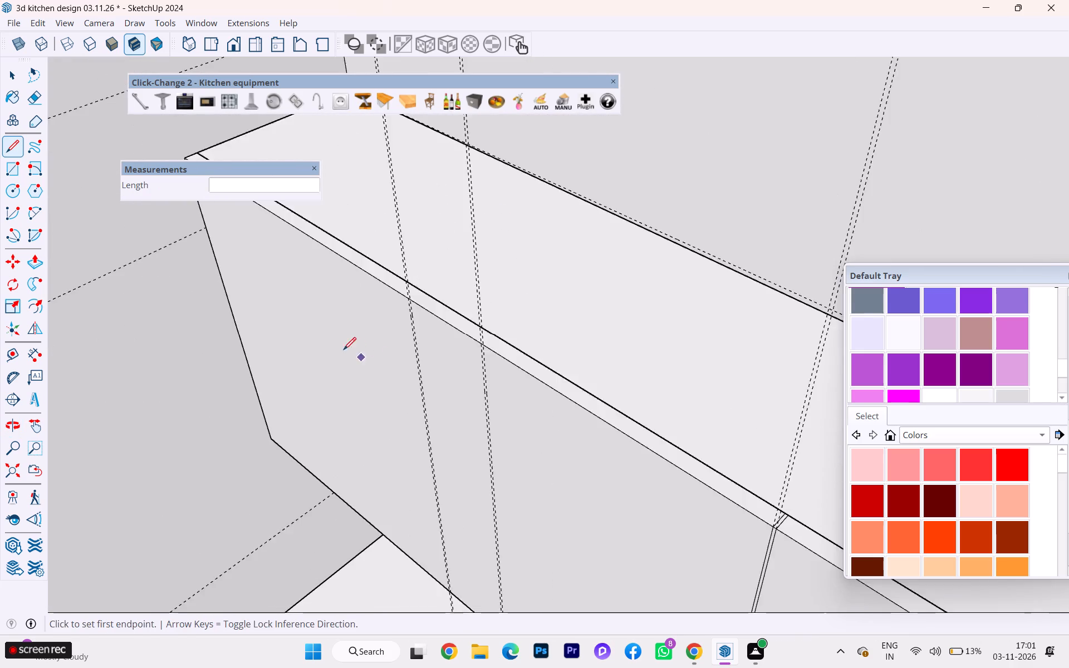
{"action": "scroll", "coordinate": [335, 337], "scroll_direction": "down", "scroll_amount": 3}
{"action": "scroll", "coordinate": [335, 338], "scroll_direction": "up", "scroll_amount": 1}
{"action": "scroll", "coordinate": [335, 339], "scroll_direction": "down", "scroll_amount": 3}
{"action": "scroll", "coordinate": [440, 346], "scroll_direction": "down", "scroll_amount": 1}
{"action": "scroll", "coordinate": [440, 346], "scroll_direction": "up", "scroll_amount": 2}
{"action": "scroll", "coordinate": [440, 346], "scroll_direction": "down", "scroll_amount": 7}
{"action": "middle_click_drag", "start_coordinate": [490, 339], "coordinate": [634, 302]}
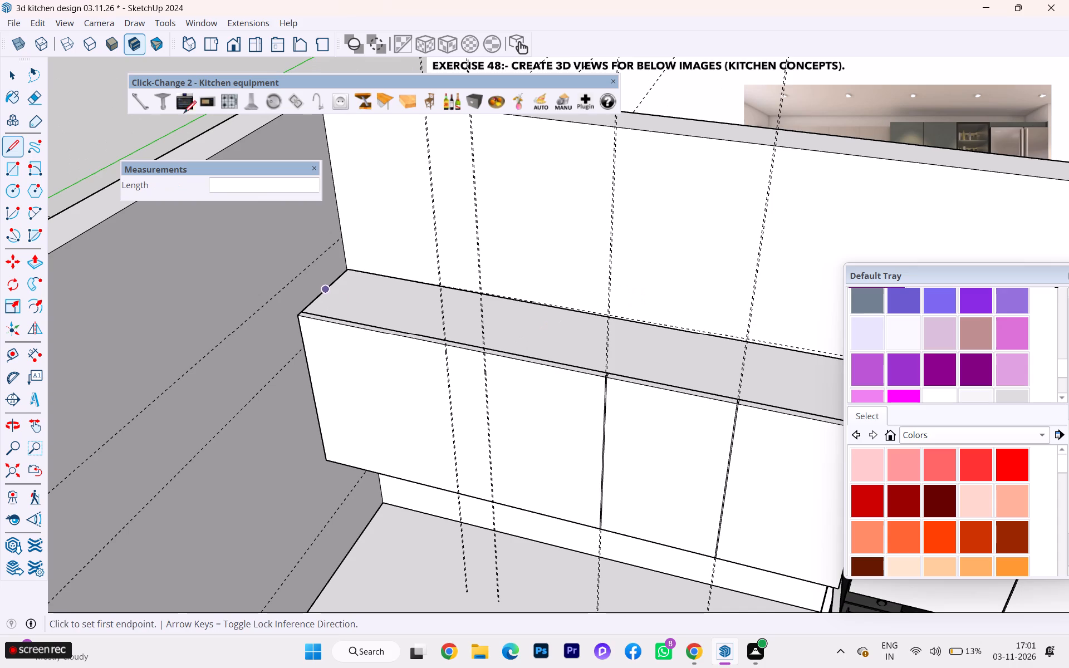
{"action": "left_click", "coordinate": [0, 79]}
{"action": "left_click", "coordinate": [18, 75]}
{"action": "scroll", "coordinate": [726, 417], "scroll_direction": "up", "scroll_amount": 7}
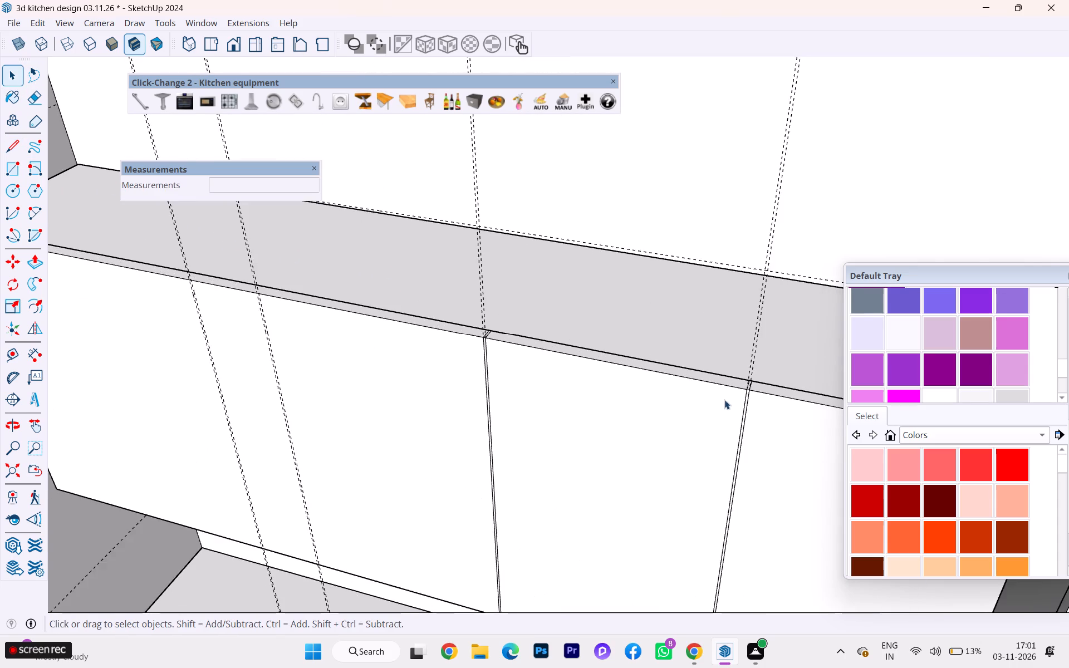
{"action": "scroll", "coordinate": [709, 380], "scroll_direction": "up", "scroll_amount": 9}
{"action": "middle_click_drag", "start_coordinate": [697, 377], "coordinate": [636, 430]}
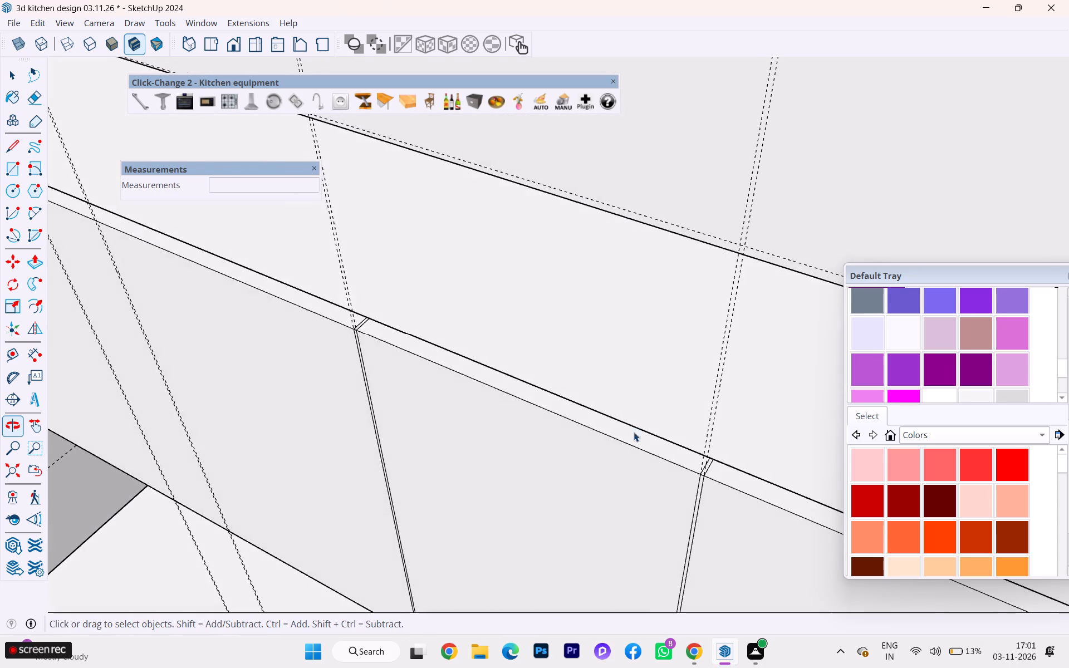
{"action": "double_click", "coordinate": [536, 461]}
{"action": "scroll", "coordinate": [505, 379], "scroll_direction": "down", "scroll_amount": 3}
{"action": "middle_click_drag", "start_coordinate": [543, 372], "coordinate": [692, 349]}
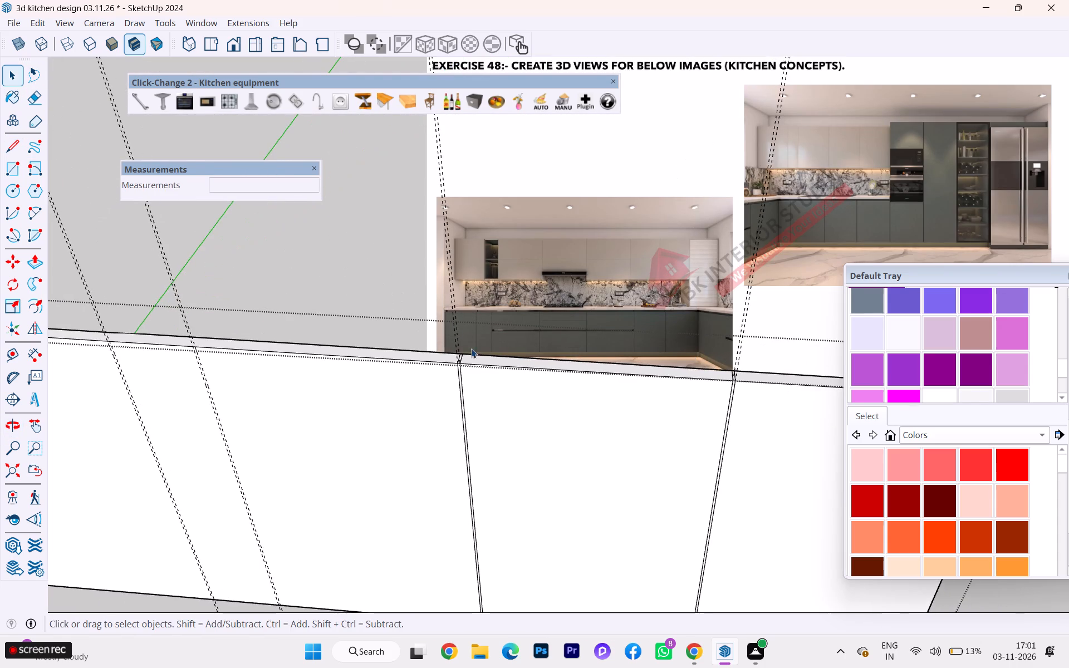
Delete all the vertical guides crossing the wall cabinet's front panel.
{"action": "scroll", "coordinate": [450, 323], "scroll_direction": "down", "scroll_amount": 3}
{"action": "scroll", "coordinate": [450, 323], "scroll_direction": "up", "scroll_amount": 3}
{"action": "scroll", "coordinate": [450, 323], "scroll_direction": "down", "scroll_amount": 2}
{"action": "scroll", "coordinate": [541, 394], "scroll_direction": "up", "scroll_amount": 1}
{"action": "scroll", "coordinate": [541, 394], "scroll_direction": "down", "scroll_amount": 2}
{"action": "scroll", "coordinate": [542, 394], "scroll_direction": "up", "scroll_amount": 2}
{"action": "scroll", "coordinate": [542, 394], "scroll_direction": "down", "scroll_amount": 3}
{"action": "scroll", "coordinate": [542, 395], "scroll_direction": "up", "scroll_amount": 3}
{"action": "scroll", "coordinate": [542, 395], "scroll_direction": "down", "scroll_amount": 1}
{"action": "left_click_drag", "start_coordinate": [495, 254], "coordinate": [217, 262]}
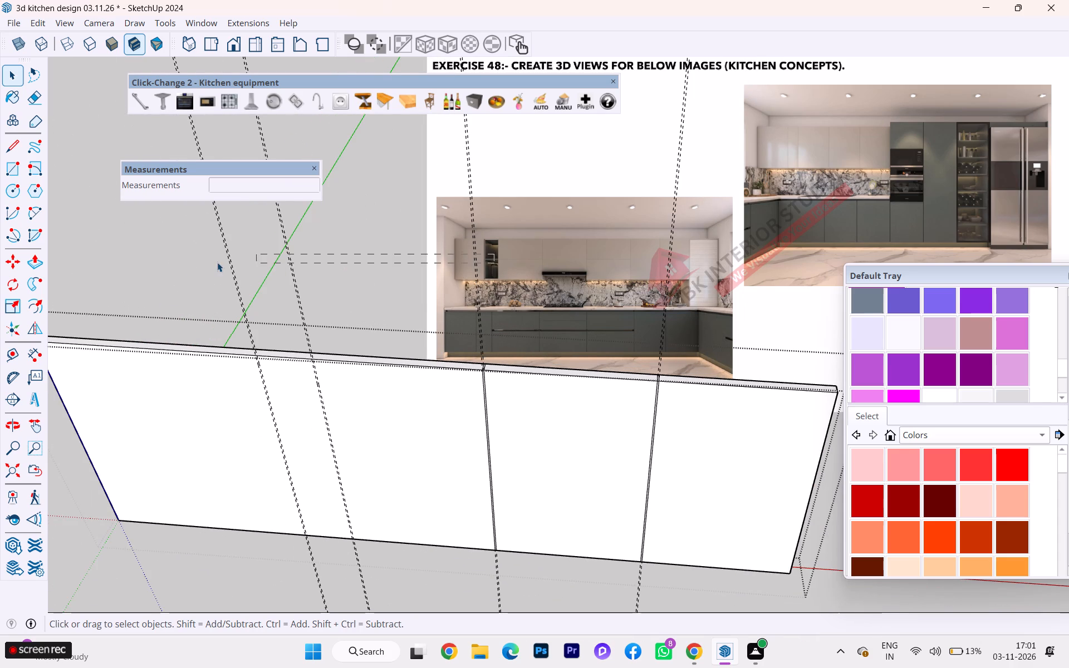
{"action": "left_click_drag", "start_coordinate": [217, 262], "coordinate": [212, 263]}
{"action": "scroll", "coordinate": [283, 279], "scroll_direction": "down", "scroll_amount": 2}
{"action": "scroll", "coordinate": [300, 286], "scroll_direction": "up", "scroll_amount": 1}
{"action": "scroll", "coordinate": [315, 292], "scroll_direction": "down", "scroll_amount": 8}
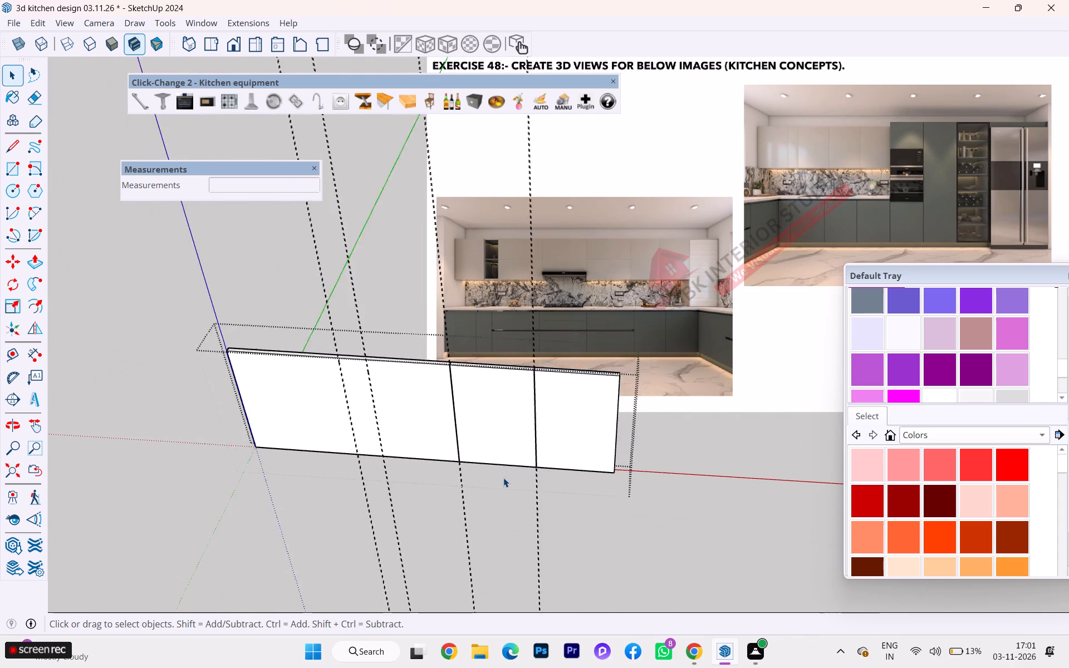
{"action": "scroll", "coordinate": [503, 478], "scroll_direction": "down", "scroll_amount": 2}
{"action": "left_click_drag", "start_coordinate": [315, 259], "coordinate": [513, 287]}
{"action": "left_click_drag", "start_coordinate": [557, 293], "coordinate": [282, 257]}
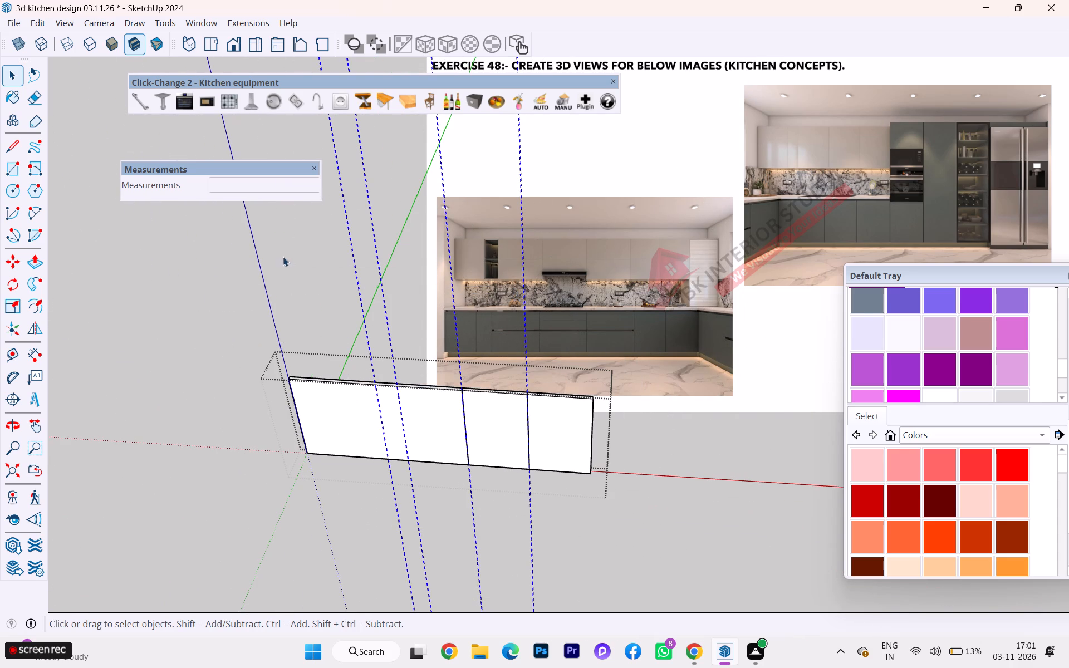
{"action": "scroll", "coordinate": [497, 381], "scroll_direction": "up", "scroll_amount": 2}
{"action": "scroll", "coordinate": [497, 385], "scroll_direction": "down", "scroll_amount": 1}
{"action": "scroll", "coordinate": [496, 387], "scroll_direction": "up", "scroll_amount": 1}
{"action": "scroll", "coordinate": [491, 390], "scroll_direction": "down", "scroll_amount": 1}
{"action": "scroll", "coordinate": [486, 392], "scroll_direction": "up", "scroll_amount": 1}
{"action": "scroll", "coordinate": [387, 406], "scroll_direction": "up", "scroll_amount": 1}
{"action": "scroll", "coordinate": [387, 406], "scroll_direction": "down", "scroll_amount": 1}
{"action": "scroll", "coordinate": [387, 406], "scroll_direction": "up", "scroll_amount": 2}
{"action": "scroll", "coordinate": [387, 408], "scroll_direction": "down", "scroll_amount": 1}
{"action": "scroll", "coordinate": [387, 409], "scroll_direction": "up", "scroll_amount": 2}
{"action": "key", "text": "Delete"}
Place a vertical guide 18" from the inner gap strip's edge, along the red axis toward the panel's undivided end.
{"action": "scroll", "coordinate": [439, 408], "scroll_direction": "up", "scroll_amount": 1}
{"action": "scroll", "coordinate": [444, 408], "scroll_direction": "down", "scroll_amount": 4}
{"action": "scroll", "coordinate": [444, 408], "scroll_direction": "up", "scroll_amount": 6}
{"action": "scroll", "coordinate": [541, 391], "scroll_direction": "up", "scroll_amount": 1}
{"action": "scroll", "coordinate": [546, 390], "scroll_direction": "down", "scroll_amount": 1}
{"action": "scroll", "coordinate": [549, 389], "scroll_direction": "up", "scroll_amount": 6}
{"action": "scroll", "coordinate": [560, 389], "scroll_direction": "down", "scroll_amount": 2}
{"action": "scroll", "coordinate": [562, 389], "scroll_direction": "up", "scroll_amount": 7}
{"action": "scroll", "coordinate": [573, 391], "scroll_direction": "down", "scroll_amount": 2}
{"action": "scroll", "coordinate": [577, 392], "scroll_direction": "up", "scroll_amount": 2}
{"action": "scroll", "coordinate": [622, 389], "scroll_direction": "up", "scroll_amount": 9}
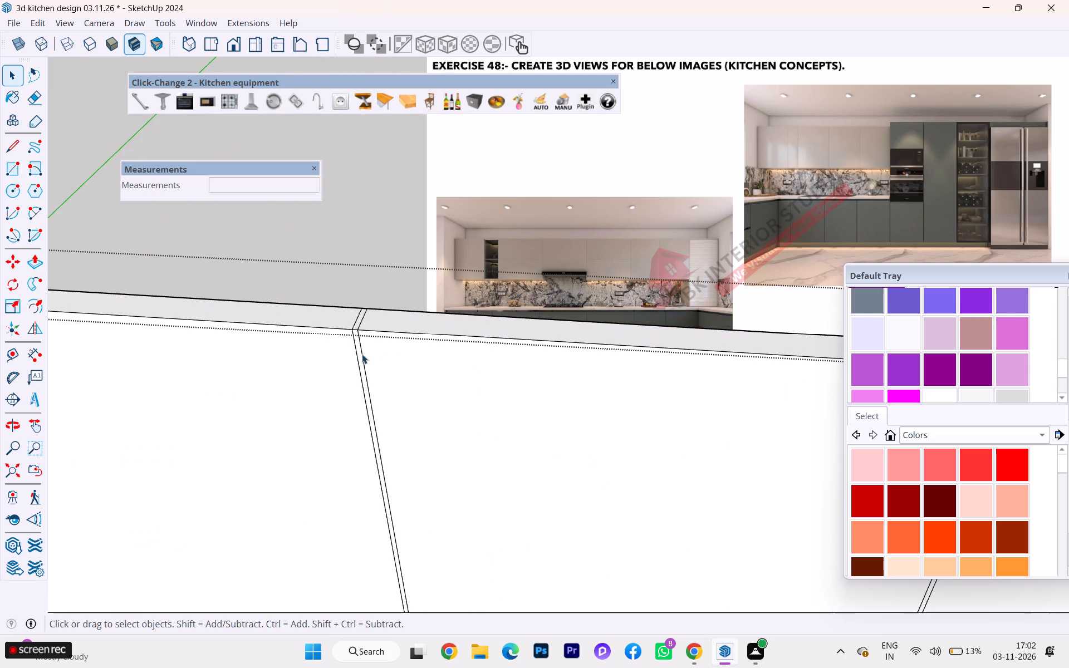
{"action": "key", "text": "t"}
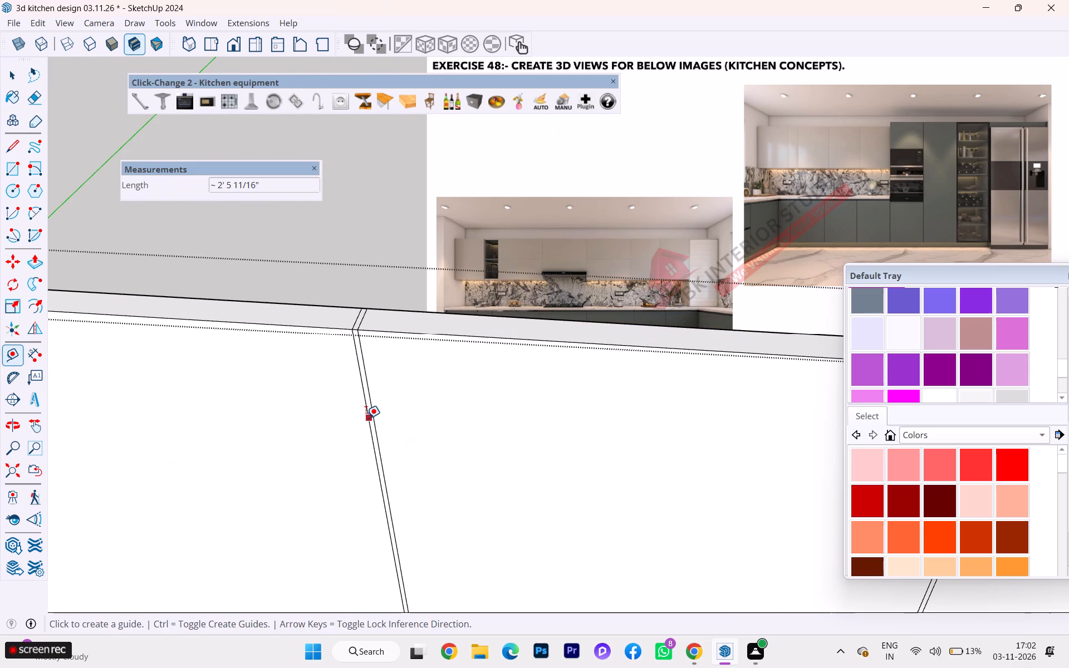
{"action": "left_click", "coordinate": [366, 418]}
{"action": "scroll", "coordinate": [203, 411], "scroll_direction": "down", "scroll_amount": 4}
{"action": "scroll", "coordinate": [622, 438], "scroll_direction": "down", "scroll_amount": 6}
{"action": "scroll", "coordinate": [708, 445], "scroll_direction": "down", "scroll_amount": 1}
{"action": "scroll", "coordinate": [712, 446], "scroll_direction": "up", "scroll_amount": 2}
{"action": "scroll", "coordinate": [720, 448], "scroll_direction": "down", "scroll_amount": 3}
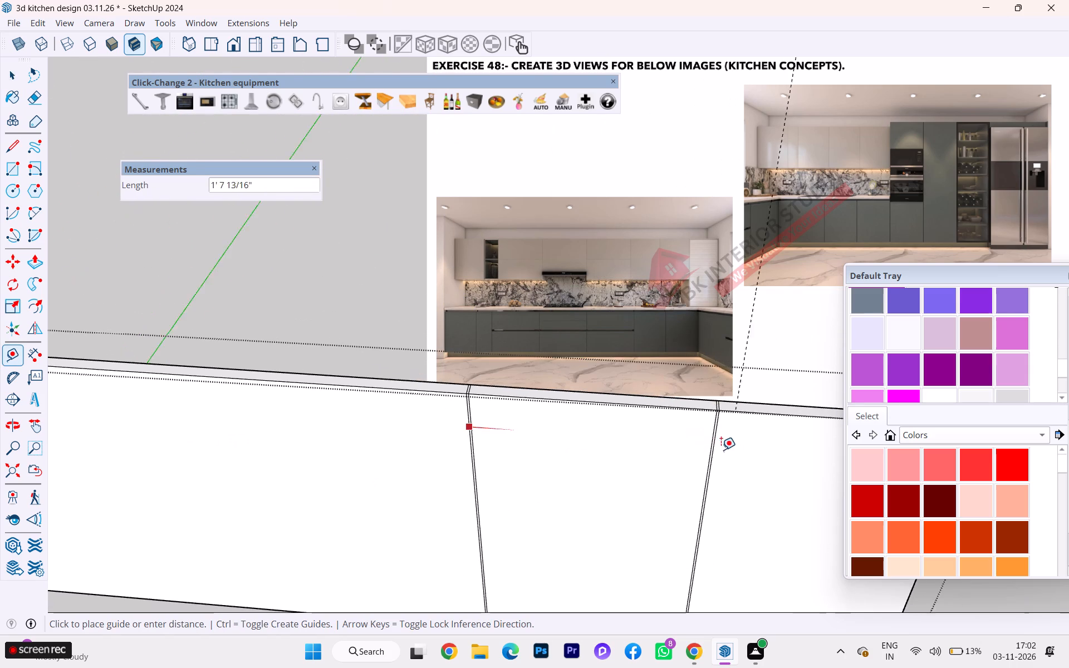
{"action": "scroll", "coordinate": [160, 458], "scroll_direction": "up", "scroll_amount": 1}
{"action": "scroll", "coordinate": [236, 473], "scroll_direction": "down", "scroll_amount": 1}
{"action": "scroll", "coordinate": [236, 473], "scroll_direction": "up", "scroll_amount": 1}
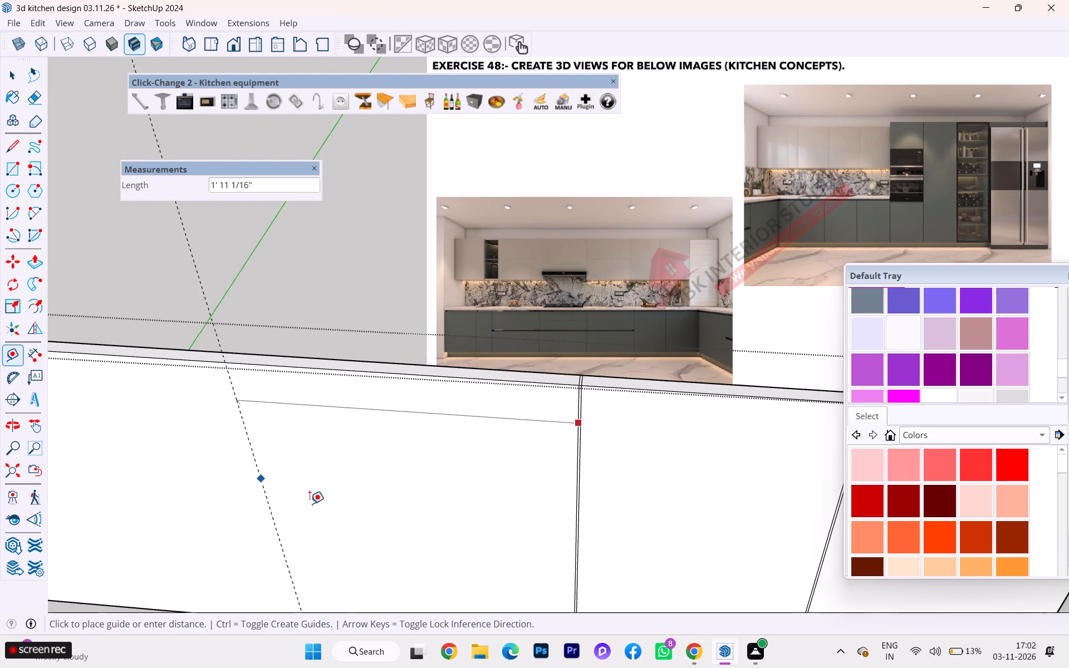
{"action": "key", "text": "Right"}
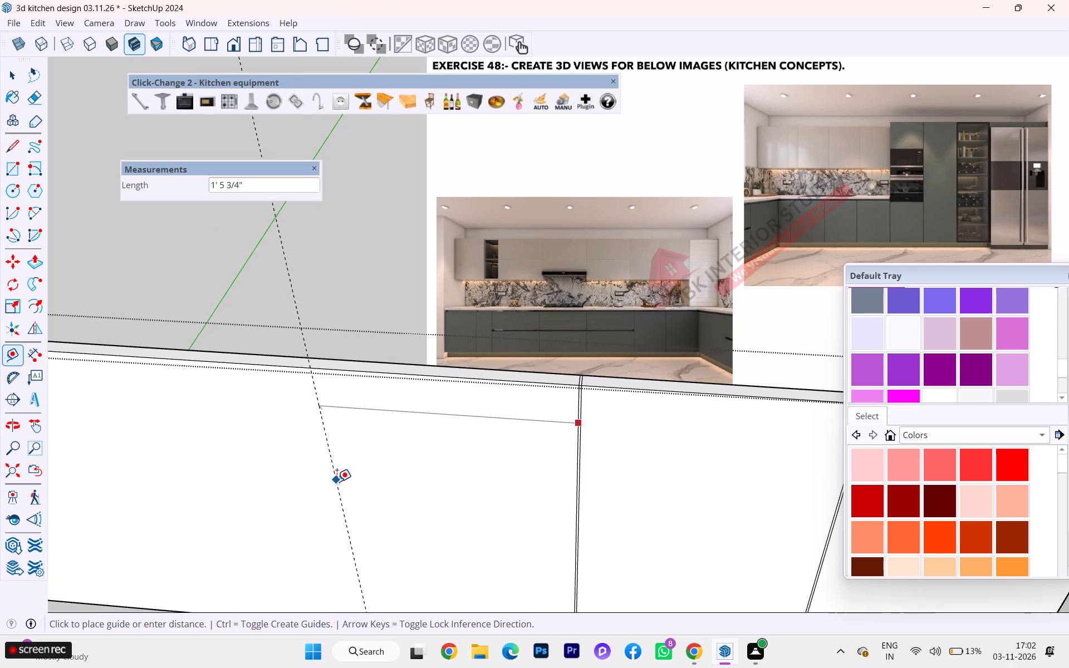
{"action": "scroll", "coordinate": [280, 420], "scroll_direction": "up", "scroll_amount": 2}
{"action": "scroll", "coordinate": [278, 417], "scroll_direction": "down", "scroll_amount": 1}
{"action": "scroll", "coordinate": [277, 417], "scroll_direction": "up", "scroll_amount": 2}
{"action": "scroll", "coordinate": [228, 360], "scroll_direction": "up", "scroll_amount": 5}
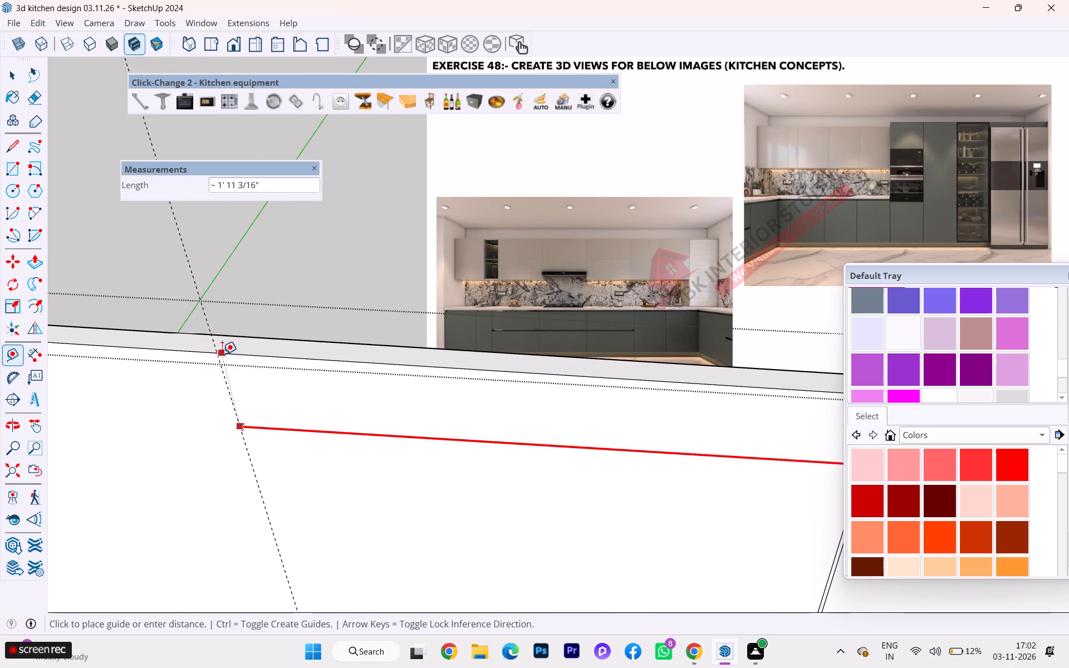
{"action": "key", "text": "1"}
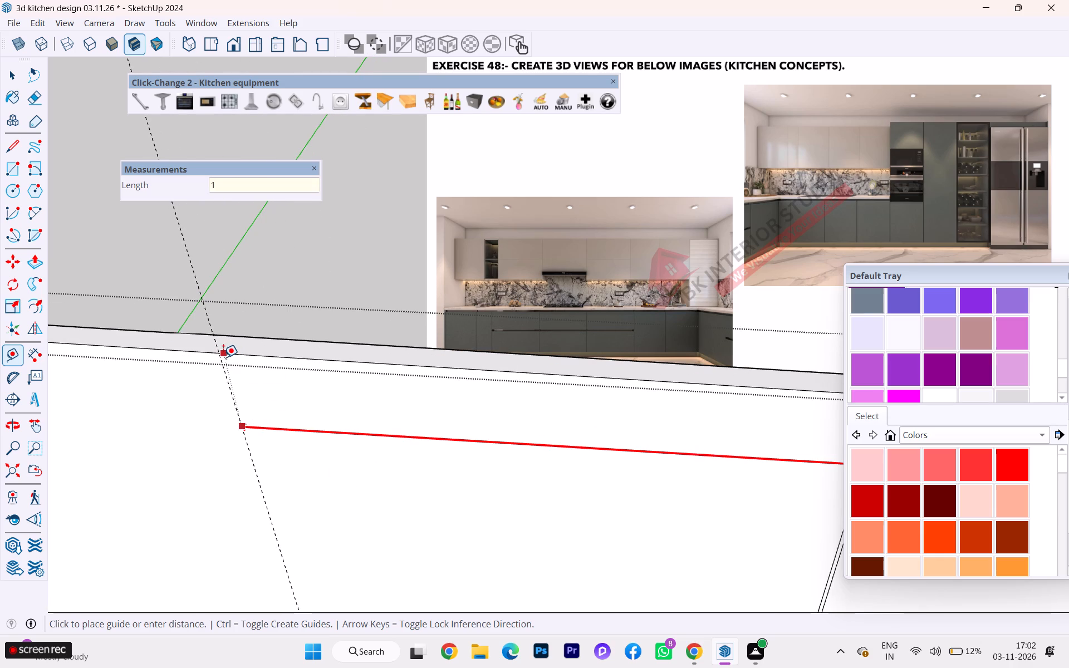
{"action": "key", "text": "8"}
{"action": "key", "text": "Return"}
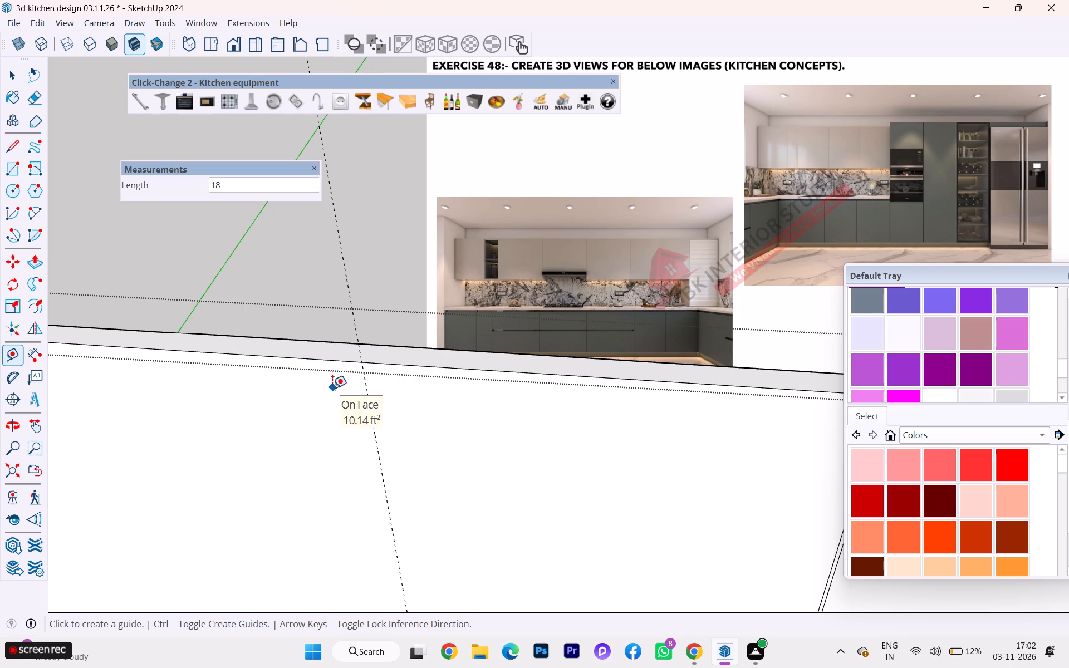
Place a second vertical guide 4 mm beside the new guide, along the red axis, to mark the next door gap.
{"action": "left_click", "coordinate": [367, 392]}
{"action": "key", "text": "Right"}
{"action": "type", "text": "4mm"}
{"action": "key", "text": "Return"}
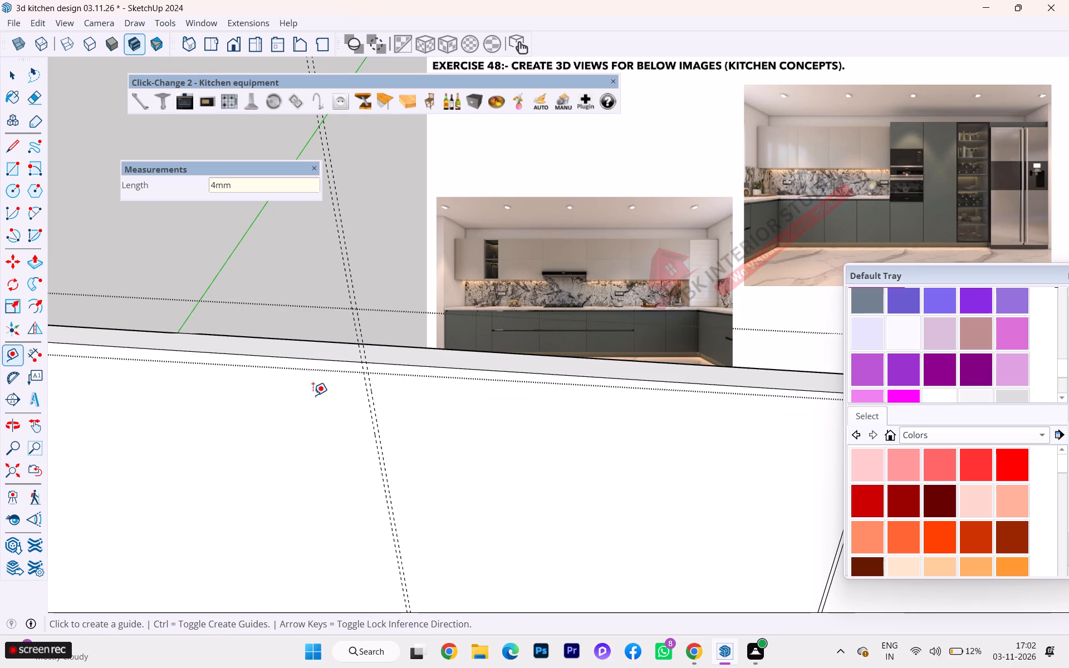
Place a vertical guide 18" from the new guide pair, constrained to the red axis.
{"action": "scroll", "coordinate": [449, 389], "scroll_direction": "down", "scroll_amount": 1}
{"action": "scroll", "coordinate": [449, 389], "scroll_direction": "up", "scroll_amount": 1}
{"action": "scroll", "coordinate": [449, 389], "scroll_direction": "down", "scroll_amount": 3}
{"action": "scroll", "coordinate": [452, 390], "scroll_direction": "up", "scroll_amount": 4}
{"action": "scroll", "coordinate": [452, 390], "scroll_direction": "down", "scroll_amount": 6}
{"action": "middle_click_drag", "start_coordinate": [457, 392], "coordinate": [650, 351]}
{"action": "scroll", "coordinate": [482, 401], "scroll_direction": "up", "scroll_amount": 10}
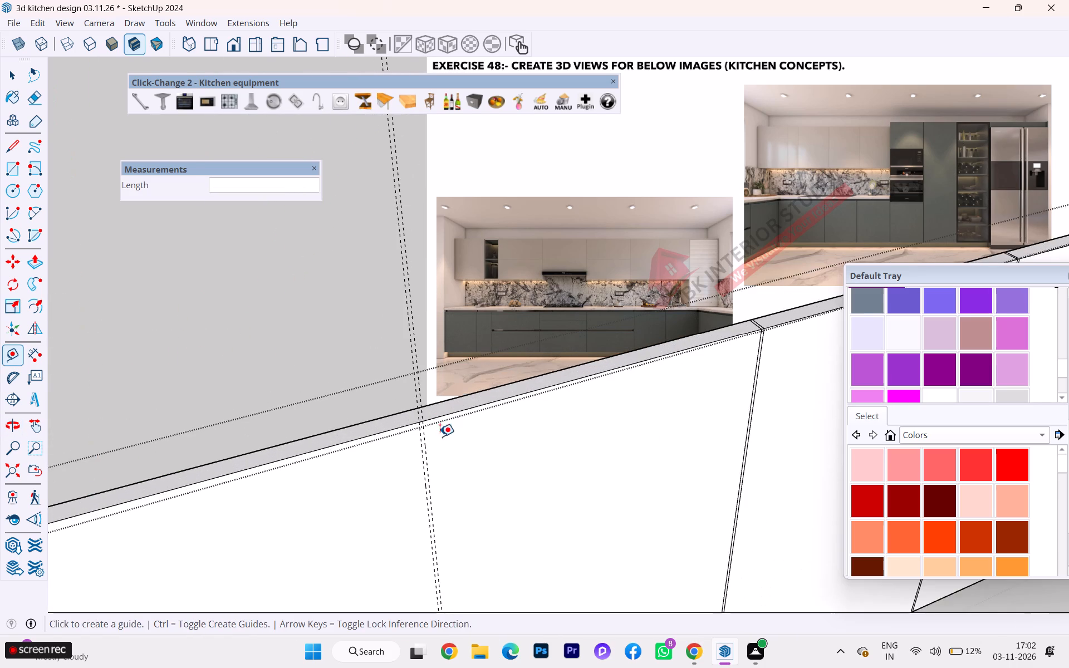
{"action": "scroll", "coordinate": [432, 446], "scroll_direction": "up", "scroll_amount": 4}
{"action": "scroll", "coordinate": [430, 448], "scroll_direction": "down", "scroll_amount": 4}
{"action": "scroll", "coordinate": [429, 449], "scroll_direction": "up", "scroll_amount": 2}
{"action": "left_click", "coordinate": [416, 450]}
{"action": "scroll", "coordinate": [285, 463], "scroll_direction": "up", "scroll_amount": 3}
{"action": "scroll", "coordinate": [285, 463], "scroll_direction": "down", "scroll_amount": 5}
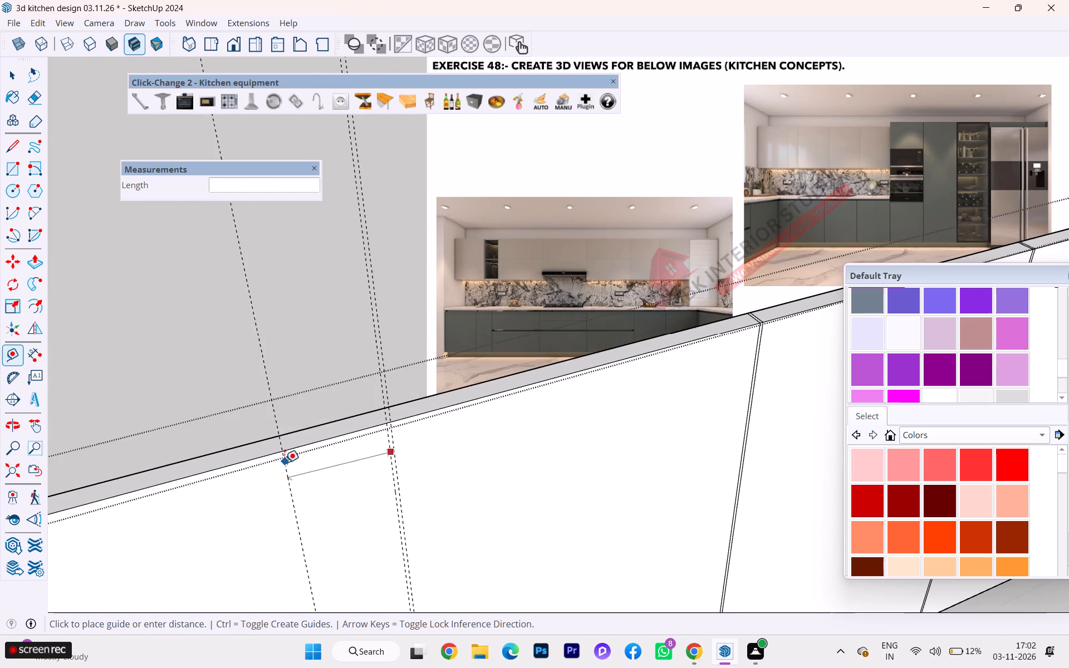
{"action": "scroll", "coordinate": [301, 462], "scroll_direction": "down", "scroll_amount": 1}
{"action": "scroll", "coordinate": [301, 462], "scroll_direction": "up", "scroll_amount": 1}
{"action": "scroll", "coordinate": [301, 462], "scroll_direction": "down", "scroll_amount": 2}
{"action": "scroll", "coordinate": [301, 462], "scroll_direction": "up", "scroll_amount": 1}
{"action": "scroll", "coordinate": [301, 462], "scroll_direction": "down", "scroll_amount": 4}
{"action": "scroll", "coordinate": [303, 463], "scroll_direction": "up", "scroll_amount": 2}
{"action": "scroll", "coordinate": [303, 464], "scroll_direction": "down", "scroll_amount": 4}
{"action": "scroll", "coordinate": [305, 465], "scroll_direction": "up", "scroll_amount": 1}
{"action": "scroll", "coordinate": [305, 465], "scroll_direction": "down", "scroll_amount": 1}
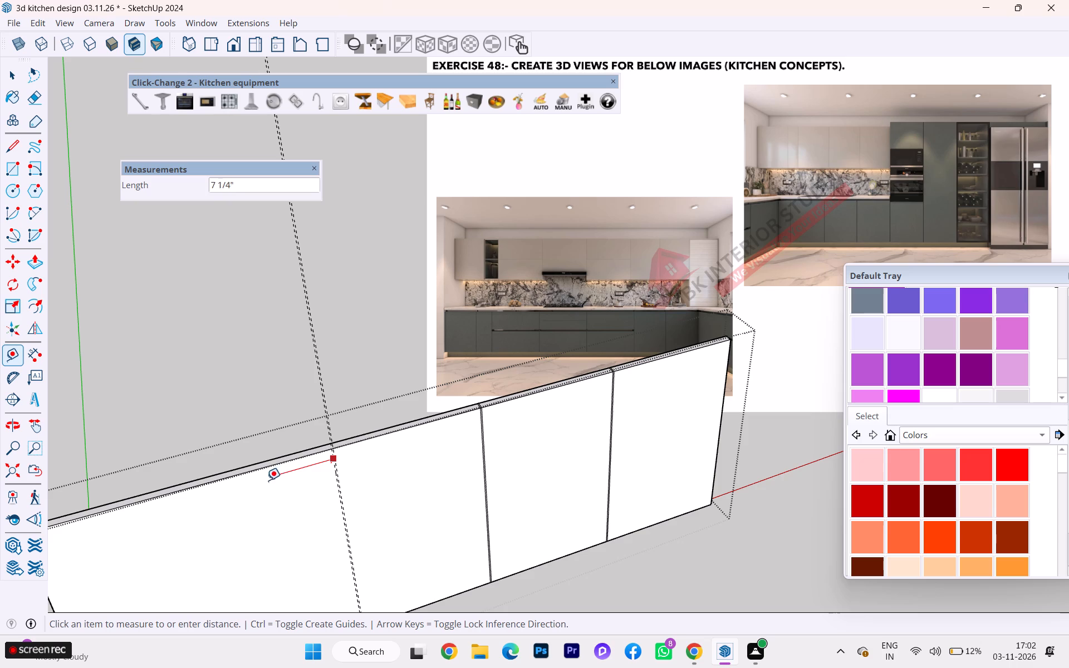
{"action": "scroll", "coordinate": [319, 459], "scroll_direction": "up", "scroll_amount": 5}
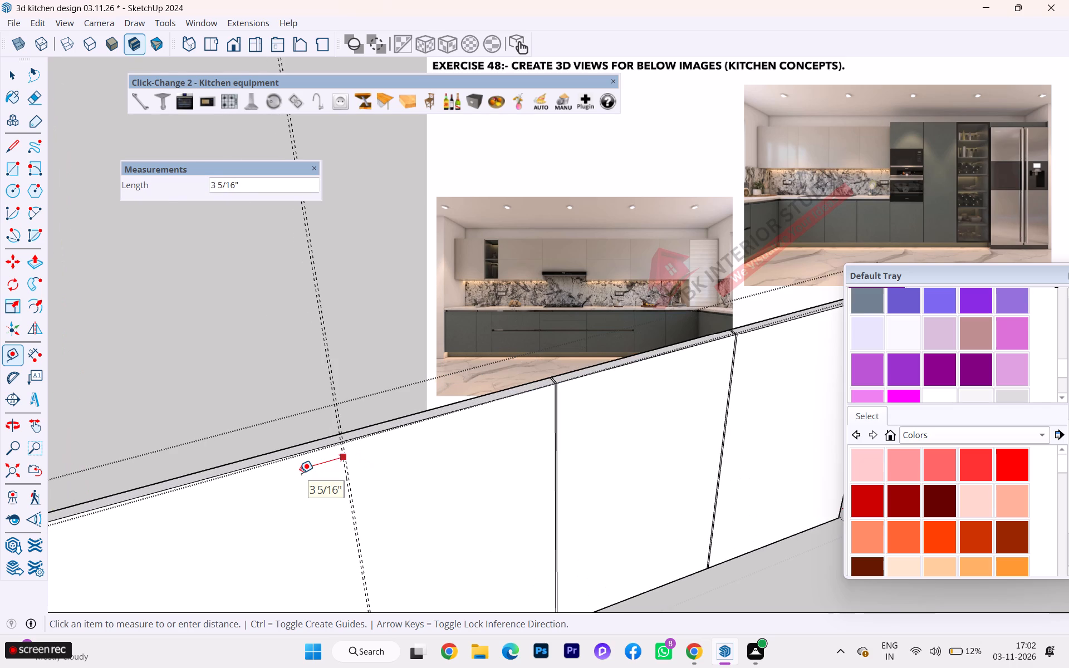
{"action": "scroll", "coordinate": [249, 488], "scroll_direction": "up", "scroll_amount": 6}
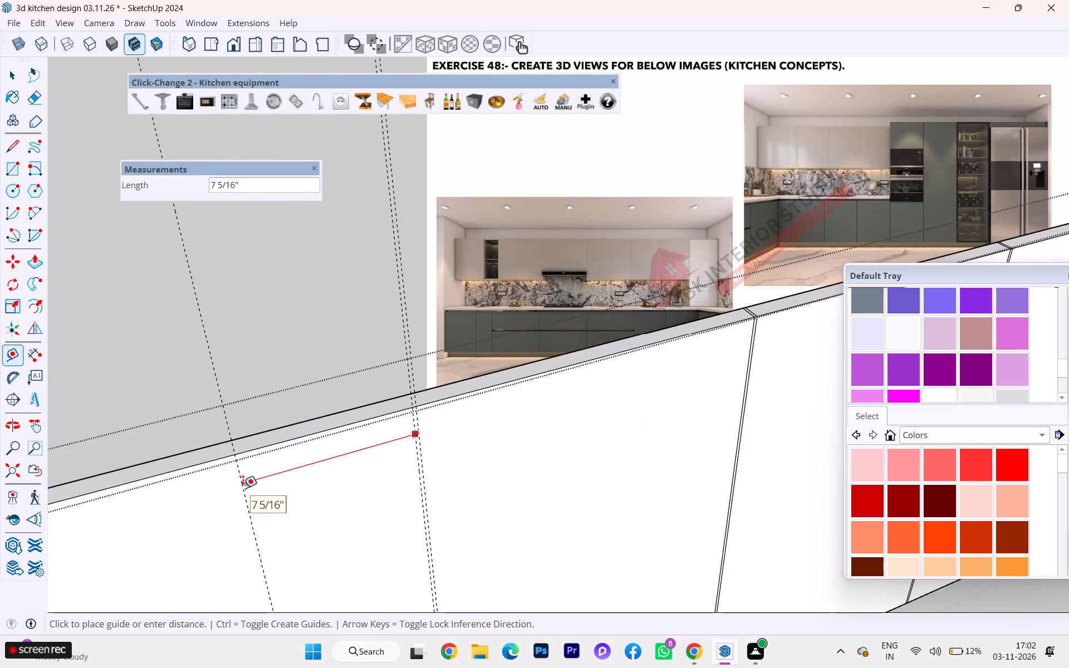
{"action": "key", "text": "Right"}
{"action": "type", "text": "18"}
{"action": "key", "text": "Return"}
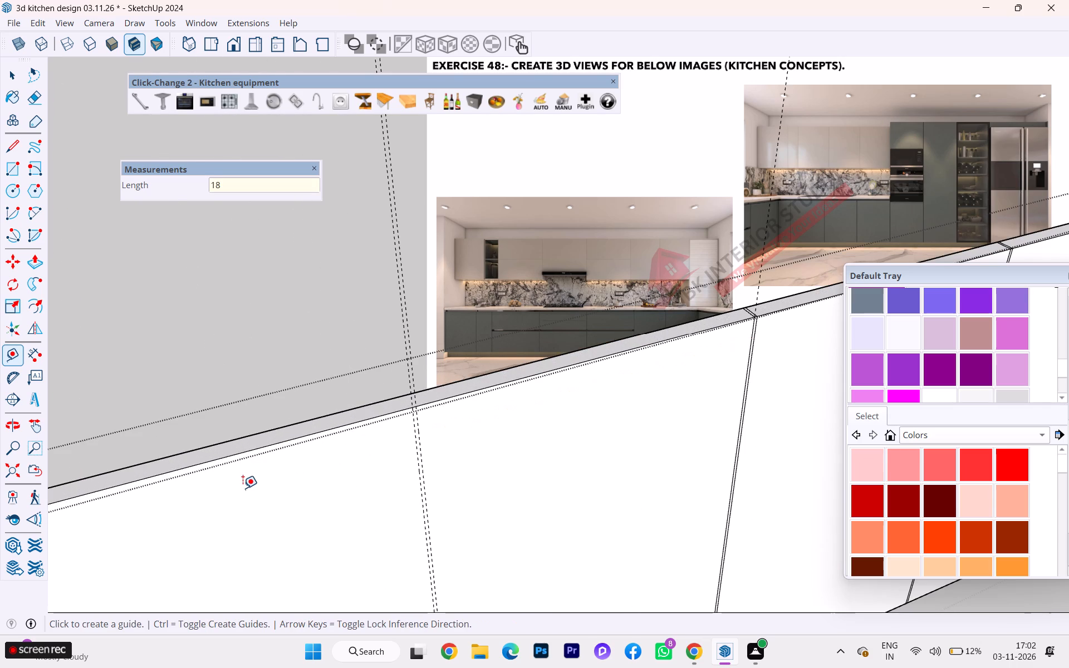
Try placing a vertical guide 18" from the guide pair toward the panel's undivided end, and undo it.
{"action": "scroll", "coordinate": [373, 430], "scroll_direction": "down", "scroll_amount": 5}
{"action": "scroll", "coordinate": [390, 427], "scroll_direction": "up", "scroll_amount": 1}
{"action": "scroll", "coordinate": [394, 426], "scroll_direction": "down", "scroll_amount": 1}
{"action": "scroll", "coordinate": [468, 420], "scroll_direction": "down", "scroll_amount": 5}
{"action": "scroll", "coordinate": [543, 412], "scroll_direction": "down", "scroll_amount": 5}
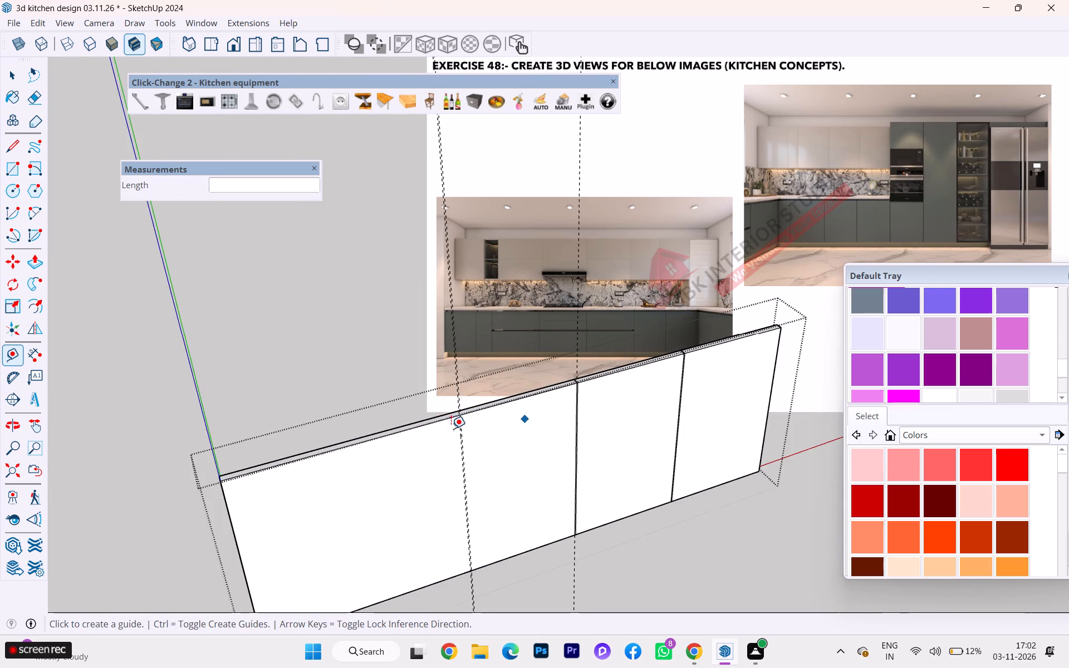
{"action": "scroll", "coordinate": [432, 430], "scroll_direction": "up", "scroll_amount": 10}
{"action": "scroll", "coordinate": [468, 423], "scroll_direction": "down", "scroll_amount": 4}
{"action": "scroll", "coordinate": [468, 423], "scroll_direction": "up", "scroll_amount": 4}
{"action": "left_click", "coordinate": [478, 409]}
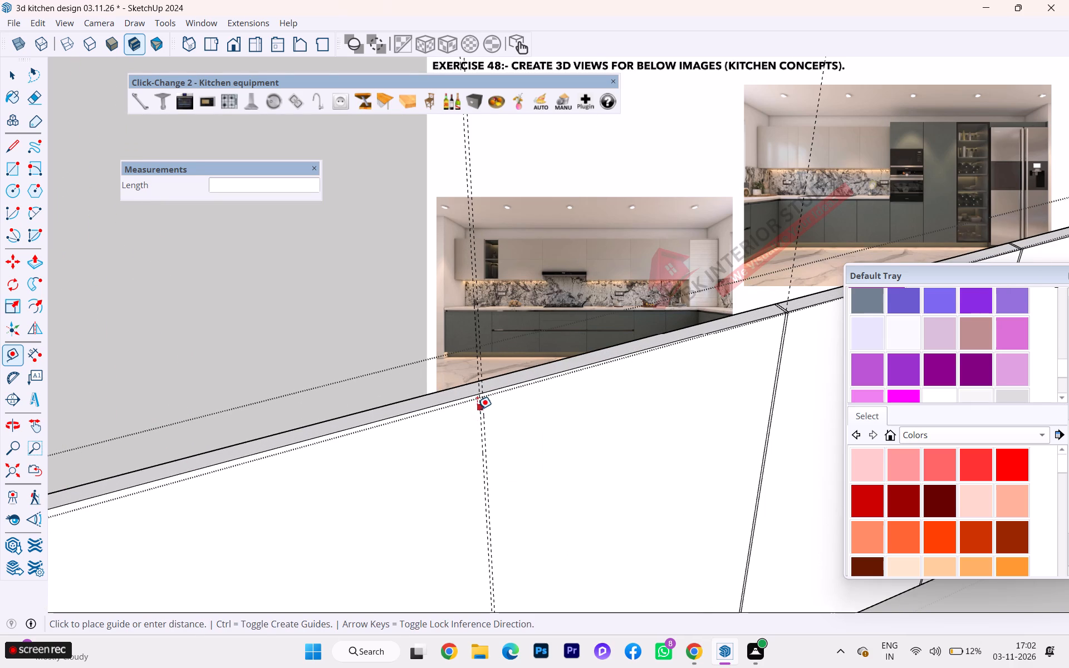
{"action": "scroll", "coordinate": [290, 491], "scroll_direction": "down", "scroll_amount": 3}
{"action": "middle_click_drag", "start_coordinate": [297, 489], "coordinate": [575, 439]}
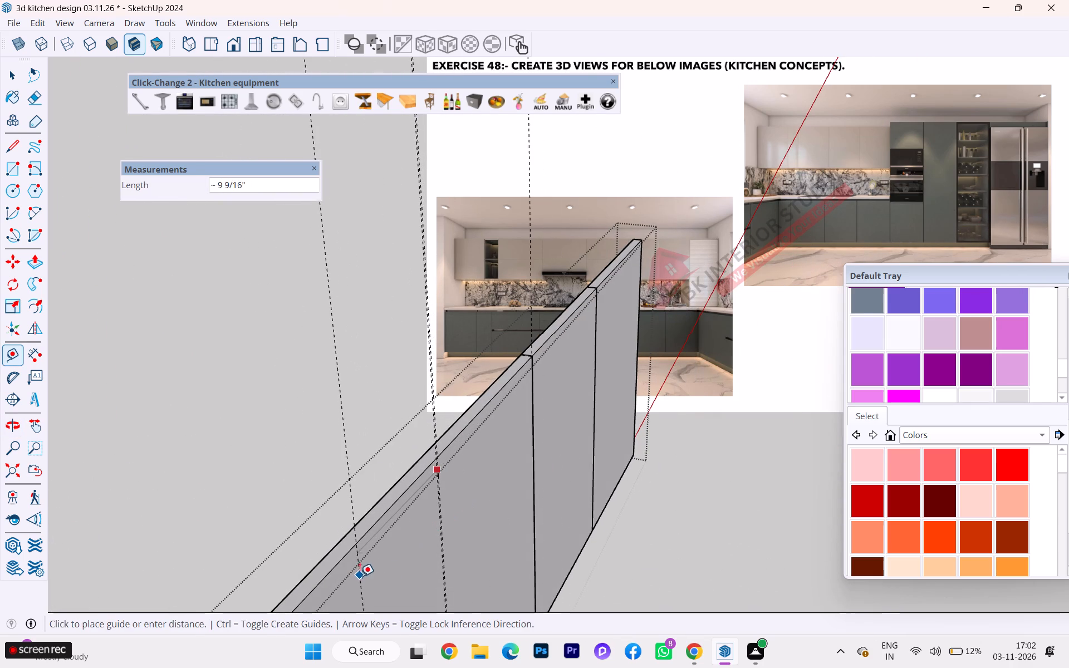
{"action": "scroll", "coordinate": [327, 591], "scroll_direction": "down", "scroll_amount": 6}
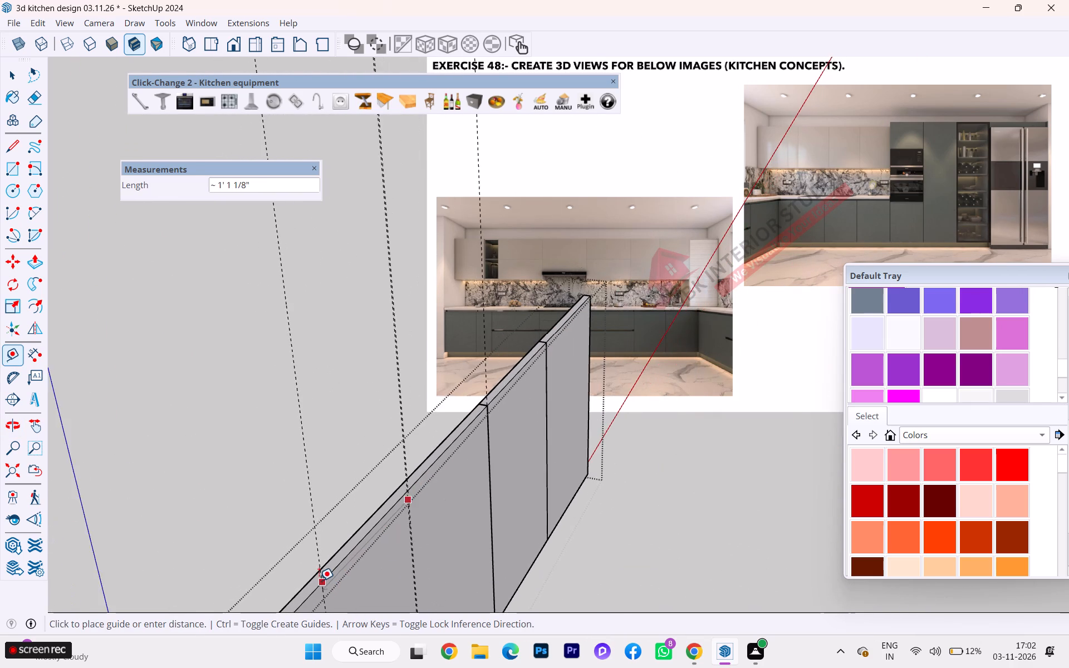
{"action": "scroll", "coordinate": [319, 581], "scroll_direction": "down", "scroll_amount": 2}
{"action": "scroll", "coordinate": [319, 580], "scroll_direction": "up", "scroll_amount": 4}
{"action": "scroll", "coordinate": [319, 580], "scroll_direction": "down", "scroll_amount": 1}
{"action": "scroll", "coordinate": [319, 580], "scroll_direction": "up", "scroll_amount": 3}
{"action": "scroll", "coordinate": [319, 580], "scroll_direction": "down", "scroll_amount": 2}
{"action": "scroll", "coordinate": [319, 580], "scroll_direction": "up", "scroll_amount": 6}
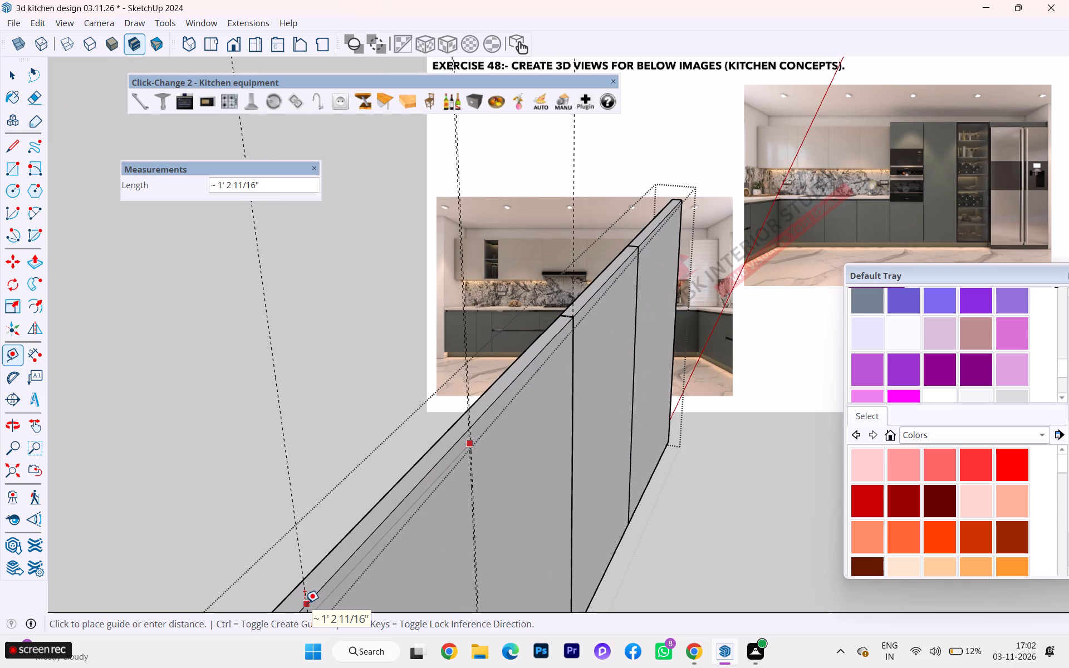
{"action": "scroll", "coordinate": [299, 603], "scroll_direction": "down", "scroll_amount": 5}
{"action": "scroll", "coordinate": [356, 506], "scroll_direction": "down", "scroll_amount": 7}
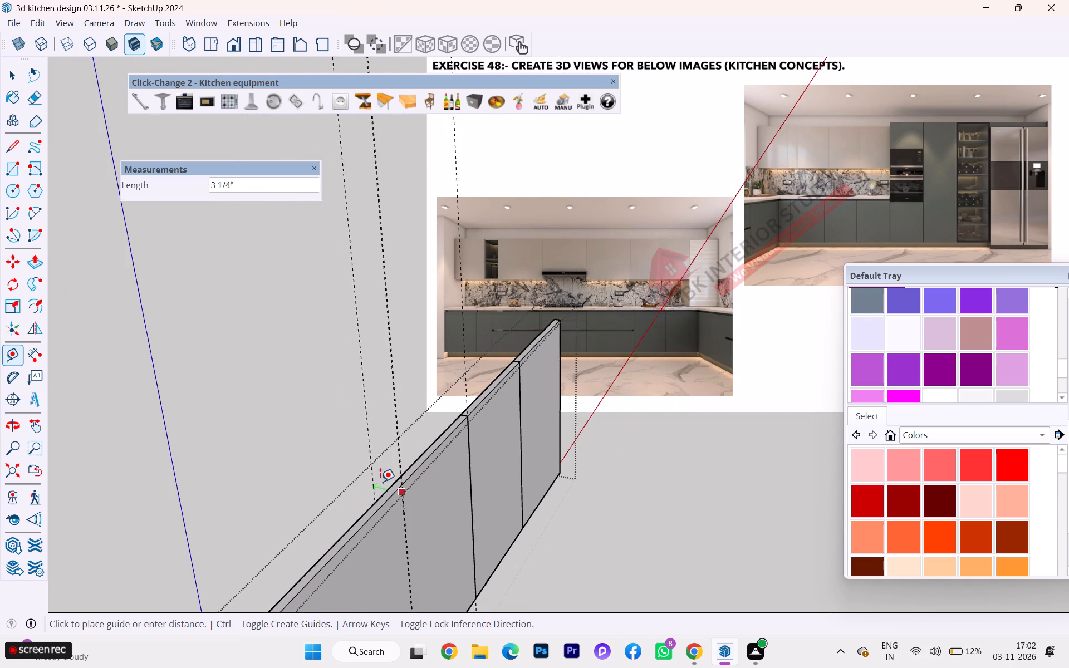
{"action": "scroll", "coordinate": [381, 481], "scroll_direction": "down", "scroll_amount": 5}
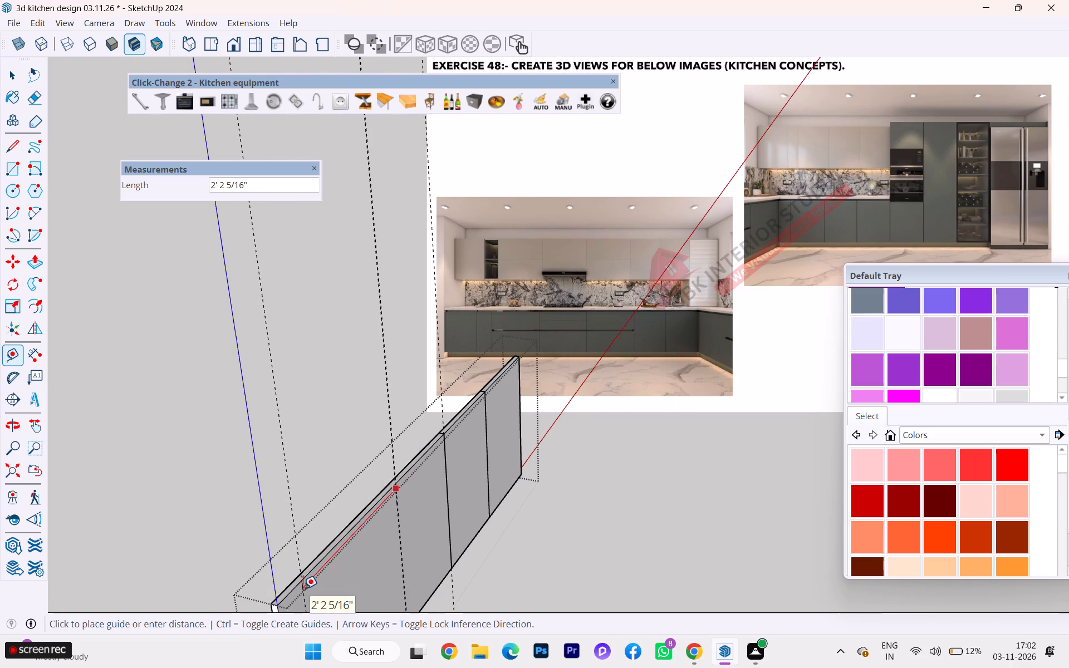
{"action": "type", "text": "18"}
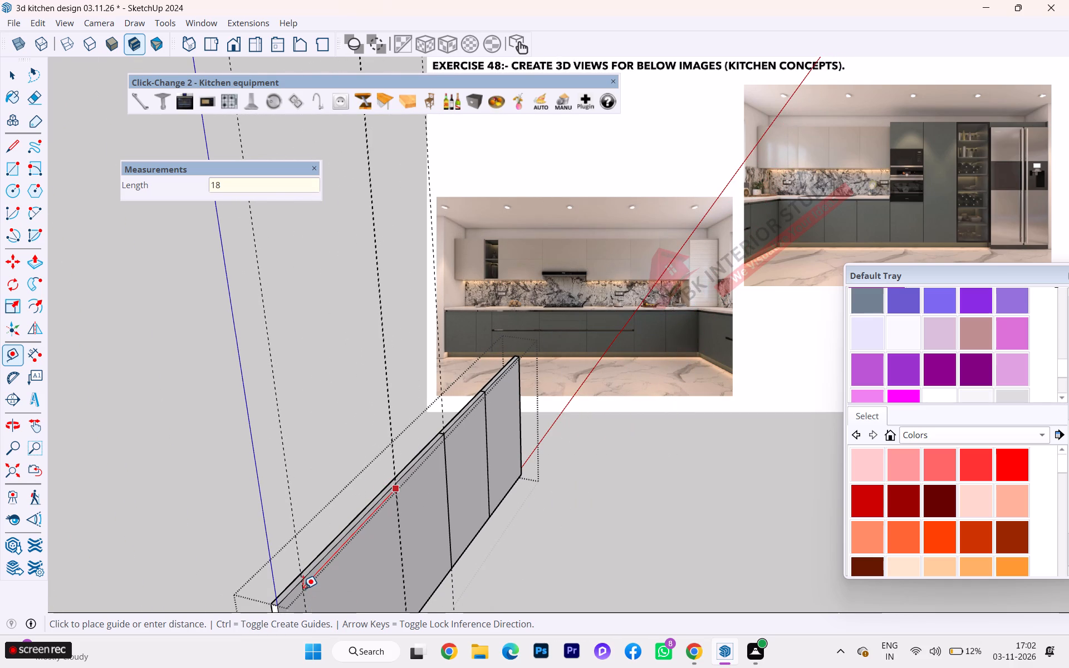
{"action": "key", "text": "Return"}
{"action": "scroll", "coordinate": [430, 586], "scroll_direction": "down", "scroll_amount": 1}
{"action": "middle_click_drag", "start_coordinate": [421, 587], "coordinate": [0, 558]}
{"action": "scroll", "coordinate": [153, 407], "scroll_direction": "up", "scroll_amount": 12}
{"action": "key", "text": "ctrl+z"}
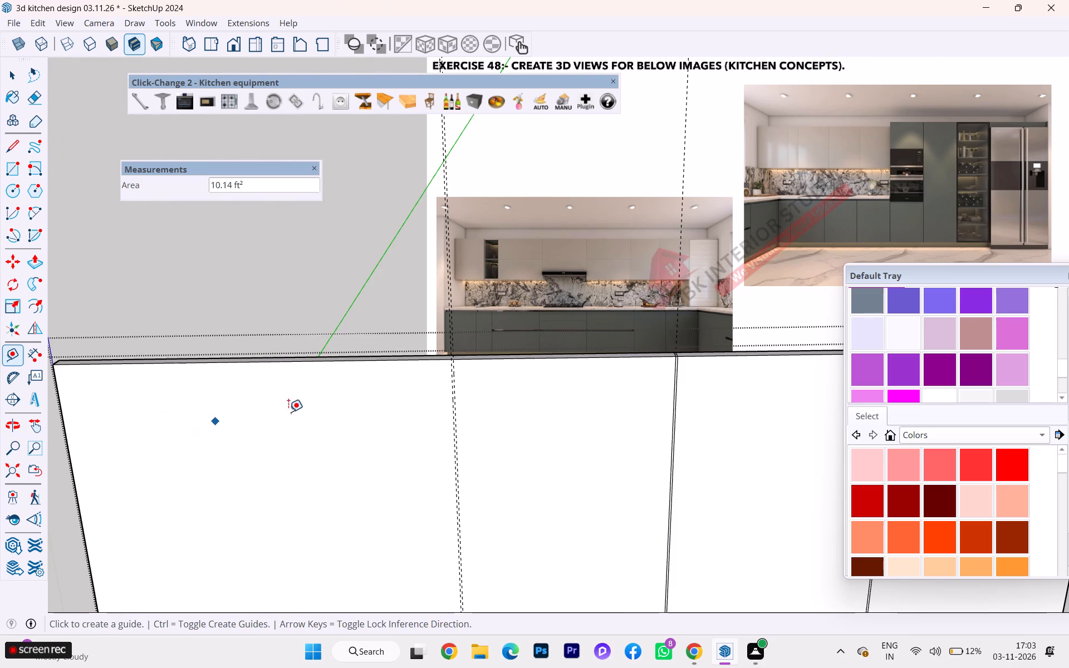
Place a vertical guide 6" from the guide pair, toward the front panel's undivided end.
{"action": "scroll", "coordinate": [380, 377], "scroll_direction": "up", "scroll_amount": 5}
{"action": "scroll", "coordinate": [470, 379], "scroll_direction": "up", "scroll_amount": 3}
{"action": "left_click", "coordinate": [497, 372]}
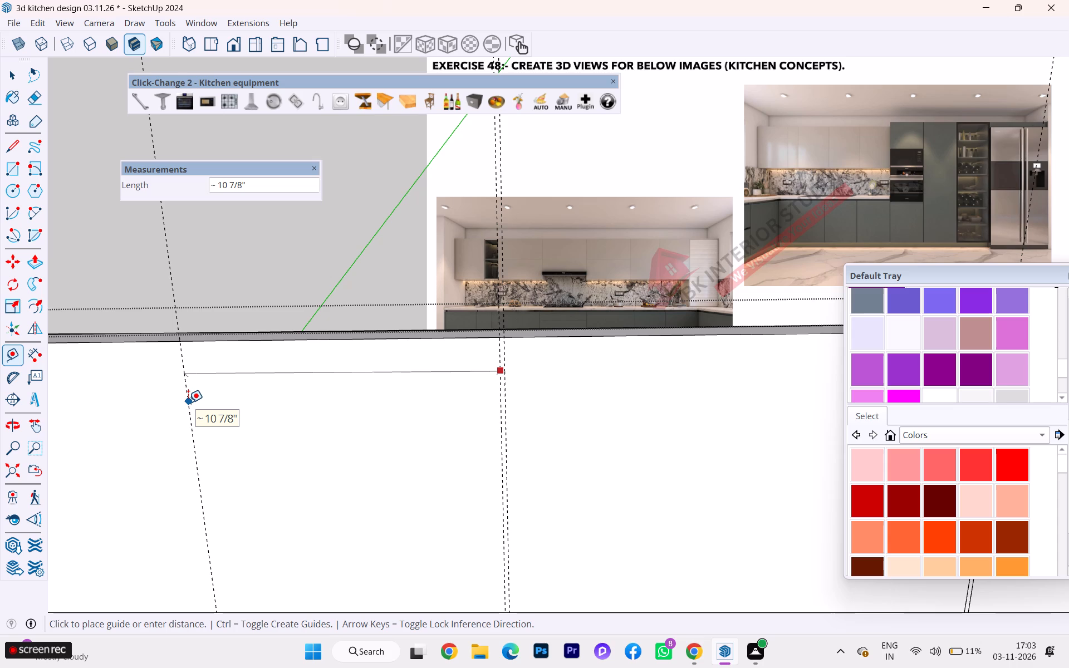
{"action": "key", "text": "6"}
{"action": "key", "text": "Return"}
Place another vertical guide 4 mm beyond the 6" guide to mark the second door gap.
{"action": "left_click", "coordinate": [327, 352]}
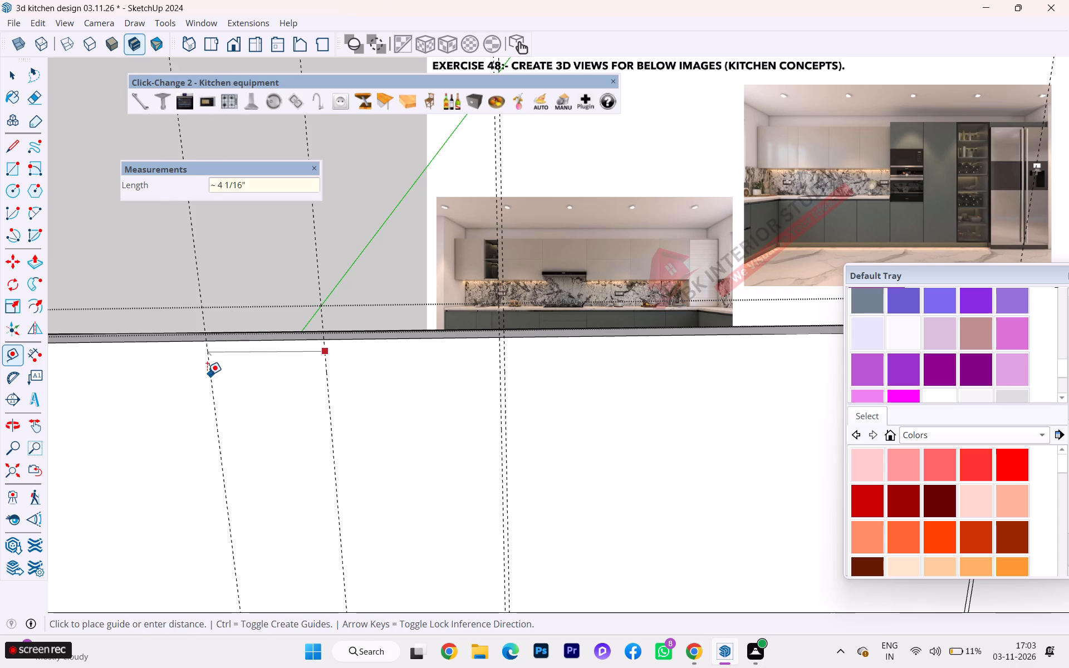
{"action": "key", "text": "6"}
{"action": "key", "text": "BackSpace"}
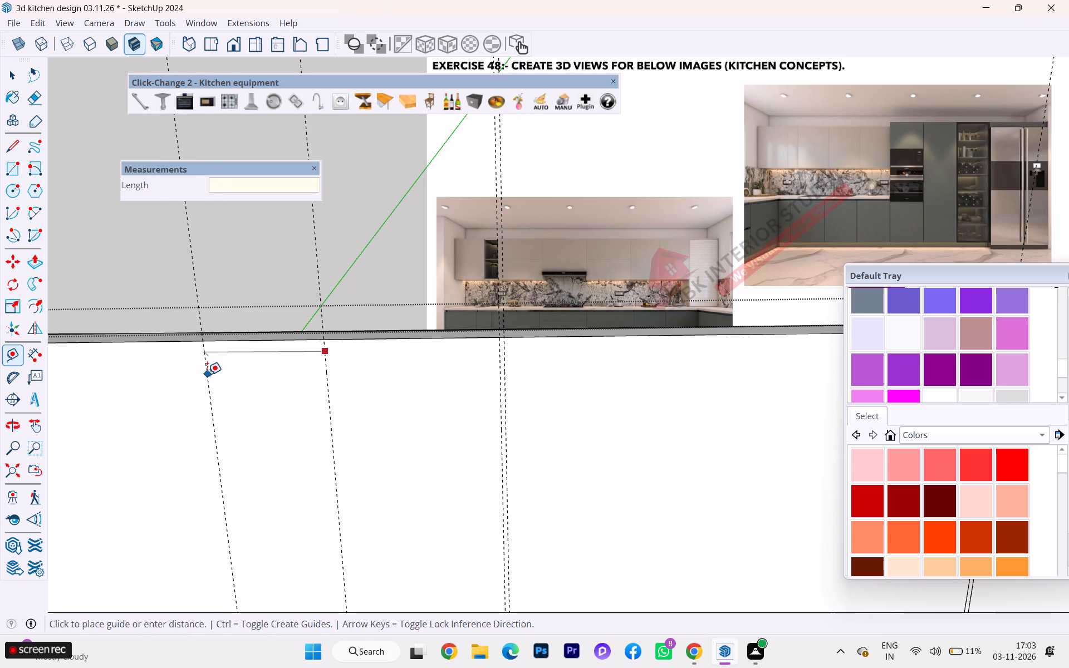
{"action": "key", "text": "4"}
{"action": "type", "text": "mm"}
{"action": "key", "text": "Return"}
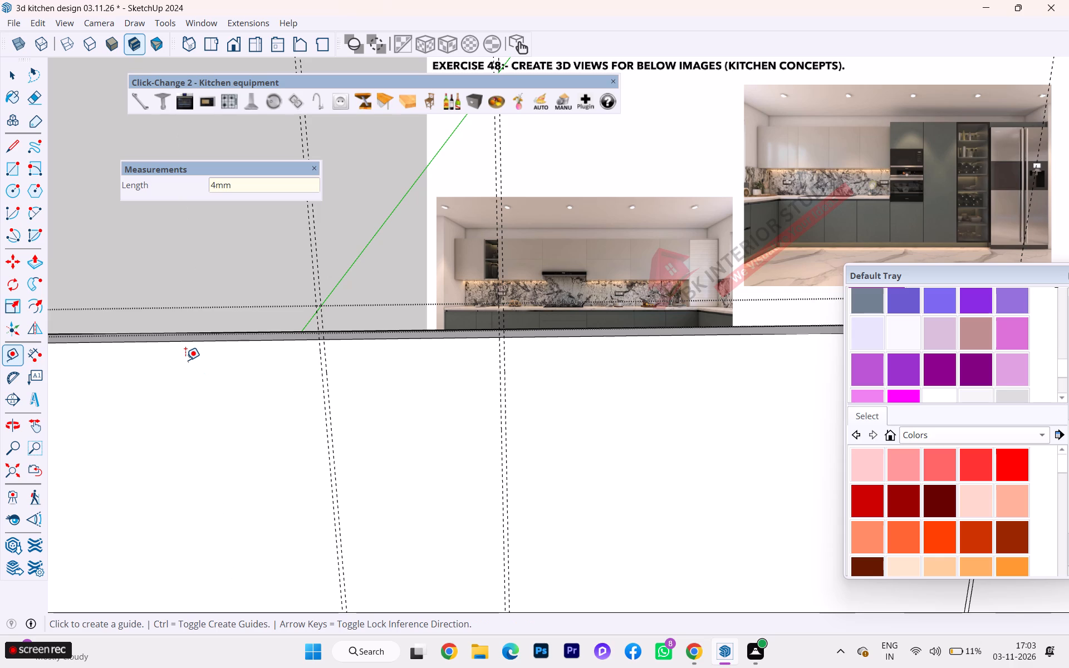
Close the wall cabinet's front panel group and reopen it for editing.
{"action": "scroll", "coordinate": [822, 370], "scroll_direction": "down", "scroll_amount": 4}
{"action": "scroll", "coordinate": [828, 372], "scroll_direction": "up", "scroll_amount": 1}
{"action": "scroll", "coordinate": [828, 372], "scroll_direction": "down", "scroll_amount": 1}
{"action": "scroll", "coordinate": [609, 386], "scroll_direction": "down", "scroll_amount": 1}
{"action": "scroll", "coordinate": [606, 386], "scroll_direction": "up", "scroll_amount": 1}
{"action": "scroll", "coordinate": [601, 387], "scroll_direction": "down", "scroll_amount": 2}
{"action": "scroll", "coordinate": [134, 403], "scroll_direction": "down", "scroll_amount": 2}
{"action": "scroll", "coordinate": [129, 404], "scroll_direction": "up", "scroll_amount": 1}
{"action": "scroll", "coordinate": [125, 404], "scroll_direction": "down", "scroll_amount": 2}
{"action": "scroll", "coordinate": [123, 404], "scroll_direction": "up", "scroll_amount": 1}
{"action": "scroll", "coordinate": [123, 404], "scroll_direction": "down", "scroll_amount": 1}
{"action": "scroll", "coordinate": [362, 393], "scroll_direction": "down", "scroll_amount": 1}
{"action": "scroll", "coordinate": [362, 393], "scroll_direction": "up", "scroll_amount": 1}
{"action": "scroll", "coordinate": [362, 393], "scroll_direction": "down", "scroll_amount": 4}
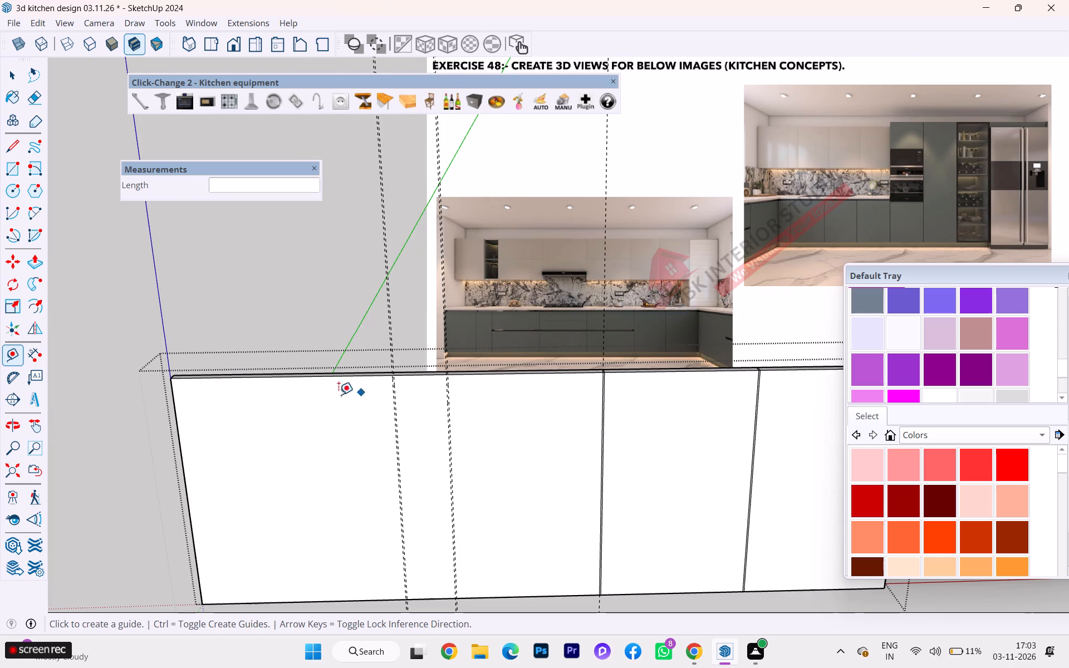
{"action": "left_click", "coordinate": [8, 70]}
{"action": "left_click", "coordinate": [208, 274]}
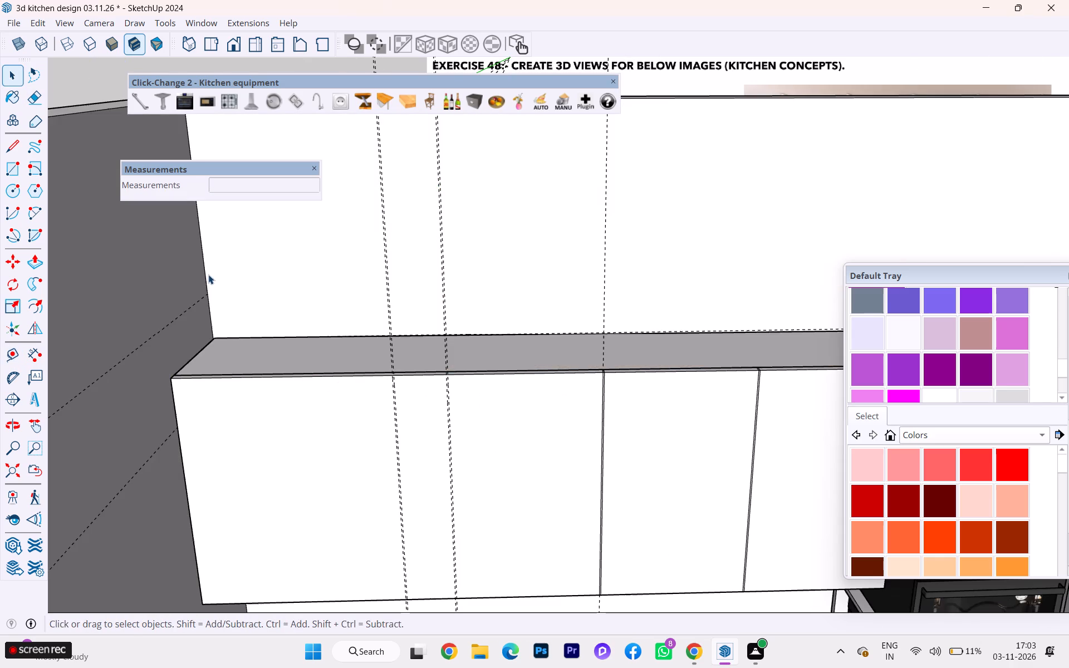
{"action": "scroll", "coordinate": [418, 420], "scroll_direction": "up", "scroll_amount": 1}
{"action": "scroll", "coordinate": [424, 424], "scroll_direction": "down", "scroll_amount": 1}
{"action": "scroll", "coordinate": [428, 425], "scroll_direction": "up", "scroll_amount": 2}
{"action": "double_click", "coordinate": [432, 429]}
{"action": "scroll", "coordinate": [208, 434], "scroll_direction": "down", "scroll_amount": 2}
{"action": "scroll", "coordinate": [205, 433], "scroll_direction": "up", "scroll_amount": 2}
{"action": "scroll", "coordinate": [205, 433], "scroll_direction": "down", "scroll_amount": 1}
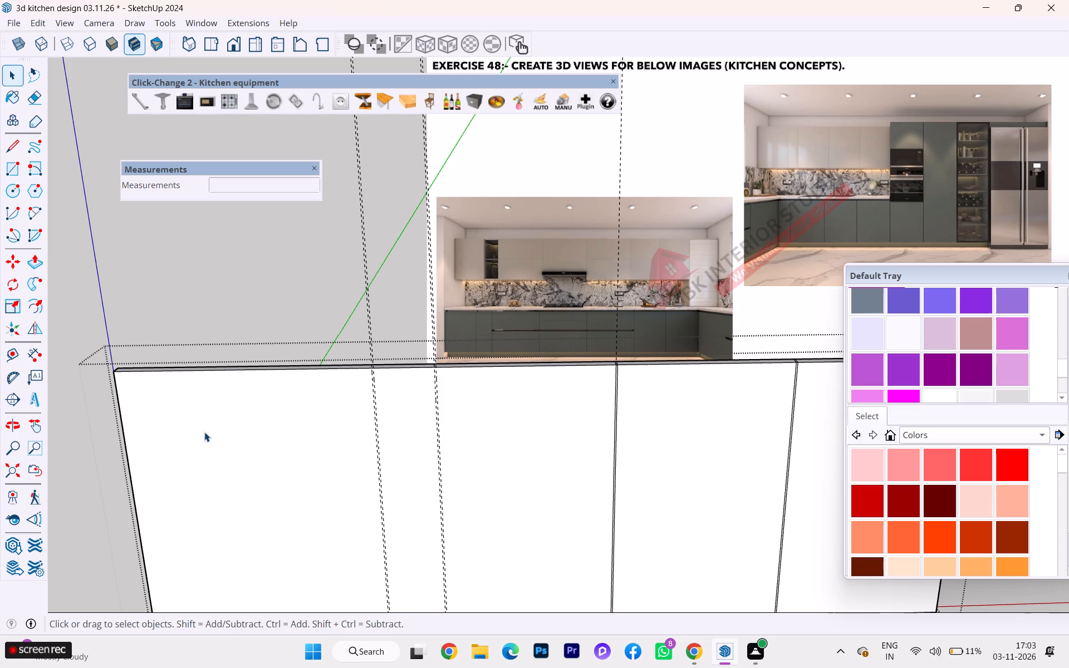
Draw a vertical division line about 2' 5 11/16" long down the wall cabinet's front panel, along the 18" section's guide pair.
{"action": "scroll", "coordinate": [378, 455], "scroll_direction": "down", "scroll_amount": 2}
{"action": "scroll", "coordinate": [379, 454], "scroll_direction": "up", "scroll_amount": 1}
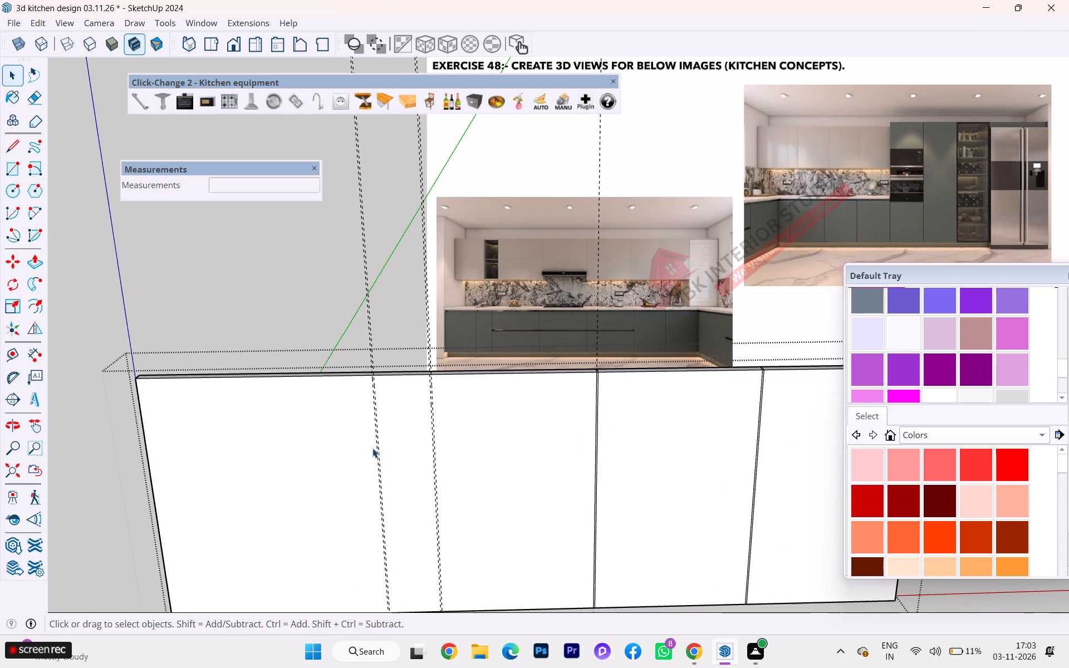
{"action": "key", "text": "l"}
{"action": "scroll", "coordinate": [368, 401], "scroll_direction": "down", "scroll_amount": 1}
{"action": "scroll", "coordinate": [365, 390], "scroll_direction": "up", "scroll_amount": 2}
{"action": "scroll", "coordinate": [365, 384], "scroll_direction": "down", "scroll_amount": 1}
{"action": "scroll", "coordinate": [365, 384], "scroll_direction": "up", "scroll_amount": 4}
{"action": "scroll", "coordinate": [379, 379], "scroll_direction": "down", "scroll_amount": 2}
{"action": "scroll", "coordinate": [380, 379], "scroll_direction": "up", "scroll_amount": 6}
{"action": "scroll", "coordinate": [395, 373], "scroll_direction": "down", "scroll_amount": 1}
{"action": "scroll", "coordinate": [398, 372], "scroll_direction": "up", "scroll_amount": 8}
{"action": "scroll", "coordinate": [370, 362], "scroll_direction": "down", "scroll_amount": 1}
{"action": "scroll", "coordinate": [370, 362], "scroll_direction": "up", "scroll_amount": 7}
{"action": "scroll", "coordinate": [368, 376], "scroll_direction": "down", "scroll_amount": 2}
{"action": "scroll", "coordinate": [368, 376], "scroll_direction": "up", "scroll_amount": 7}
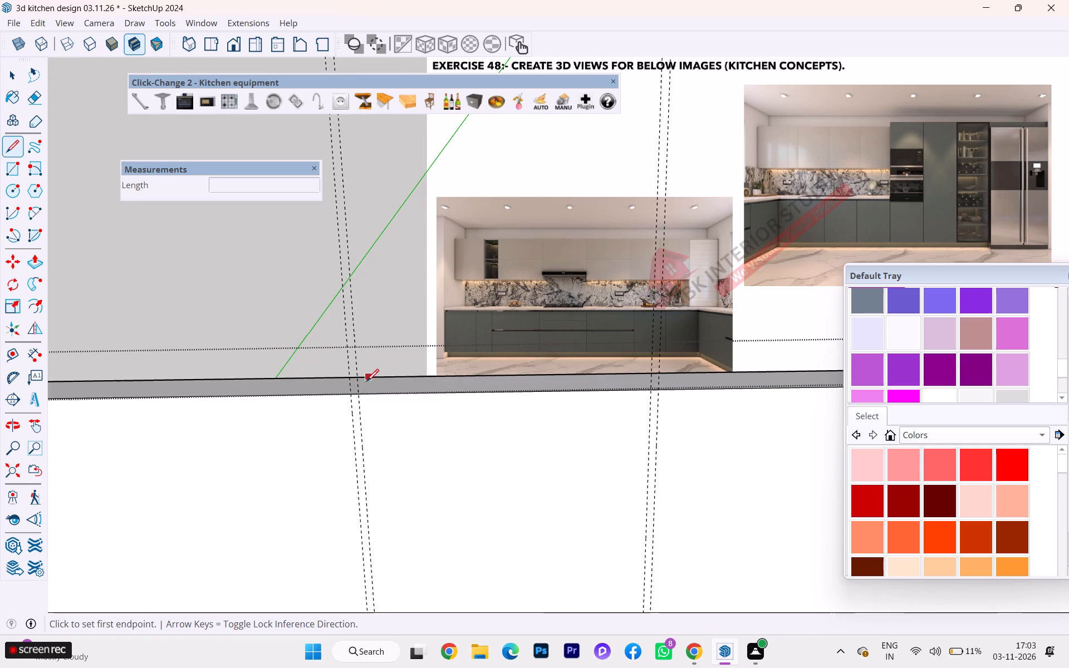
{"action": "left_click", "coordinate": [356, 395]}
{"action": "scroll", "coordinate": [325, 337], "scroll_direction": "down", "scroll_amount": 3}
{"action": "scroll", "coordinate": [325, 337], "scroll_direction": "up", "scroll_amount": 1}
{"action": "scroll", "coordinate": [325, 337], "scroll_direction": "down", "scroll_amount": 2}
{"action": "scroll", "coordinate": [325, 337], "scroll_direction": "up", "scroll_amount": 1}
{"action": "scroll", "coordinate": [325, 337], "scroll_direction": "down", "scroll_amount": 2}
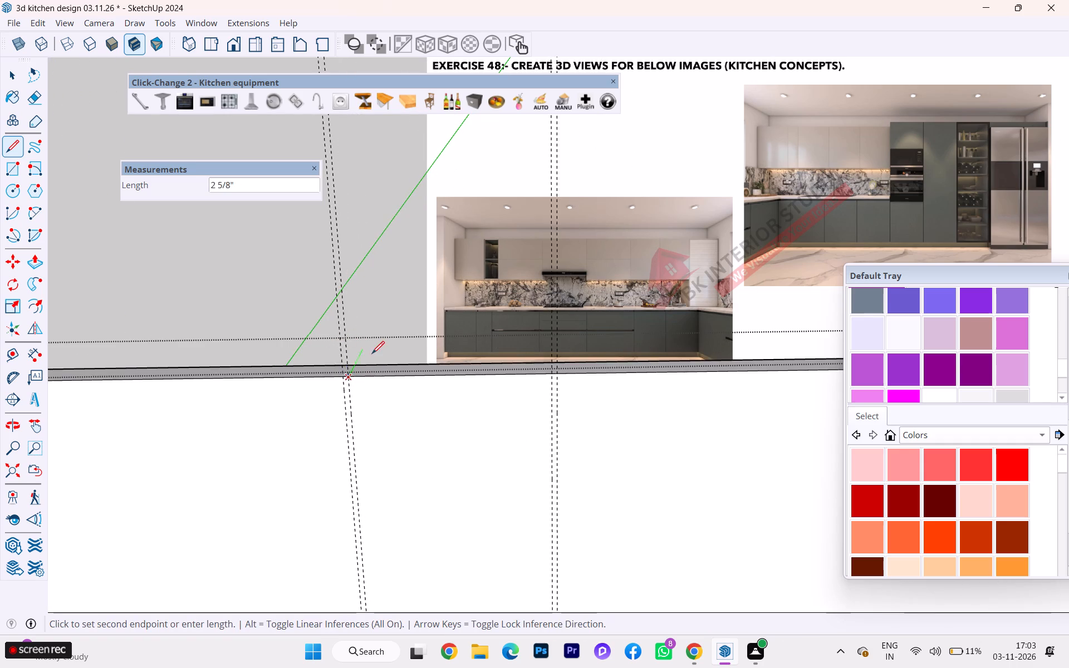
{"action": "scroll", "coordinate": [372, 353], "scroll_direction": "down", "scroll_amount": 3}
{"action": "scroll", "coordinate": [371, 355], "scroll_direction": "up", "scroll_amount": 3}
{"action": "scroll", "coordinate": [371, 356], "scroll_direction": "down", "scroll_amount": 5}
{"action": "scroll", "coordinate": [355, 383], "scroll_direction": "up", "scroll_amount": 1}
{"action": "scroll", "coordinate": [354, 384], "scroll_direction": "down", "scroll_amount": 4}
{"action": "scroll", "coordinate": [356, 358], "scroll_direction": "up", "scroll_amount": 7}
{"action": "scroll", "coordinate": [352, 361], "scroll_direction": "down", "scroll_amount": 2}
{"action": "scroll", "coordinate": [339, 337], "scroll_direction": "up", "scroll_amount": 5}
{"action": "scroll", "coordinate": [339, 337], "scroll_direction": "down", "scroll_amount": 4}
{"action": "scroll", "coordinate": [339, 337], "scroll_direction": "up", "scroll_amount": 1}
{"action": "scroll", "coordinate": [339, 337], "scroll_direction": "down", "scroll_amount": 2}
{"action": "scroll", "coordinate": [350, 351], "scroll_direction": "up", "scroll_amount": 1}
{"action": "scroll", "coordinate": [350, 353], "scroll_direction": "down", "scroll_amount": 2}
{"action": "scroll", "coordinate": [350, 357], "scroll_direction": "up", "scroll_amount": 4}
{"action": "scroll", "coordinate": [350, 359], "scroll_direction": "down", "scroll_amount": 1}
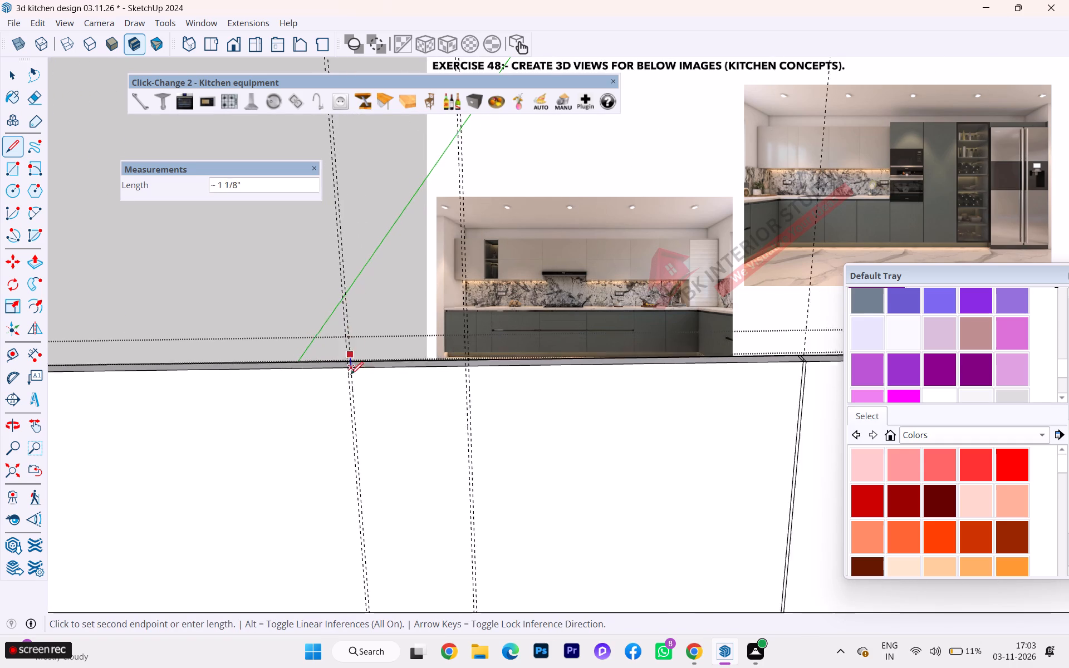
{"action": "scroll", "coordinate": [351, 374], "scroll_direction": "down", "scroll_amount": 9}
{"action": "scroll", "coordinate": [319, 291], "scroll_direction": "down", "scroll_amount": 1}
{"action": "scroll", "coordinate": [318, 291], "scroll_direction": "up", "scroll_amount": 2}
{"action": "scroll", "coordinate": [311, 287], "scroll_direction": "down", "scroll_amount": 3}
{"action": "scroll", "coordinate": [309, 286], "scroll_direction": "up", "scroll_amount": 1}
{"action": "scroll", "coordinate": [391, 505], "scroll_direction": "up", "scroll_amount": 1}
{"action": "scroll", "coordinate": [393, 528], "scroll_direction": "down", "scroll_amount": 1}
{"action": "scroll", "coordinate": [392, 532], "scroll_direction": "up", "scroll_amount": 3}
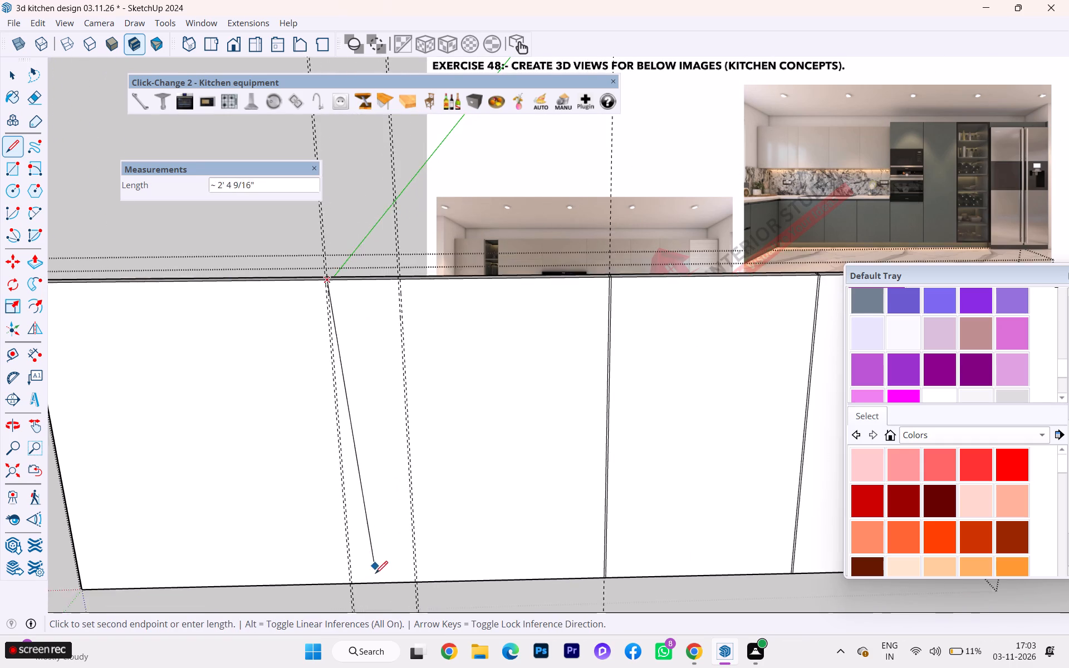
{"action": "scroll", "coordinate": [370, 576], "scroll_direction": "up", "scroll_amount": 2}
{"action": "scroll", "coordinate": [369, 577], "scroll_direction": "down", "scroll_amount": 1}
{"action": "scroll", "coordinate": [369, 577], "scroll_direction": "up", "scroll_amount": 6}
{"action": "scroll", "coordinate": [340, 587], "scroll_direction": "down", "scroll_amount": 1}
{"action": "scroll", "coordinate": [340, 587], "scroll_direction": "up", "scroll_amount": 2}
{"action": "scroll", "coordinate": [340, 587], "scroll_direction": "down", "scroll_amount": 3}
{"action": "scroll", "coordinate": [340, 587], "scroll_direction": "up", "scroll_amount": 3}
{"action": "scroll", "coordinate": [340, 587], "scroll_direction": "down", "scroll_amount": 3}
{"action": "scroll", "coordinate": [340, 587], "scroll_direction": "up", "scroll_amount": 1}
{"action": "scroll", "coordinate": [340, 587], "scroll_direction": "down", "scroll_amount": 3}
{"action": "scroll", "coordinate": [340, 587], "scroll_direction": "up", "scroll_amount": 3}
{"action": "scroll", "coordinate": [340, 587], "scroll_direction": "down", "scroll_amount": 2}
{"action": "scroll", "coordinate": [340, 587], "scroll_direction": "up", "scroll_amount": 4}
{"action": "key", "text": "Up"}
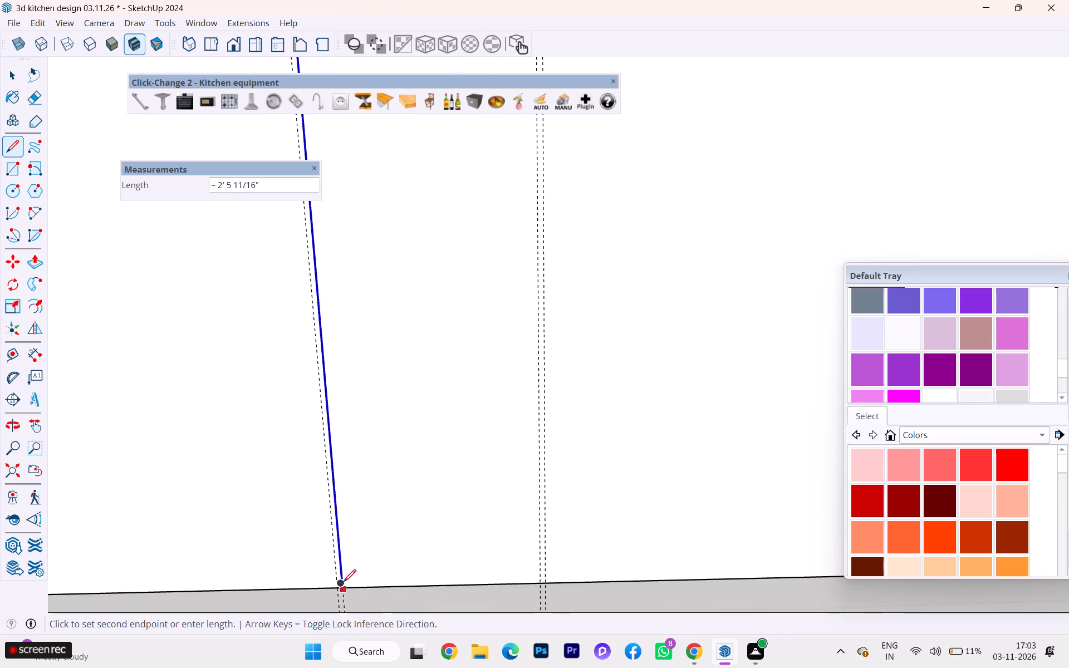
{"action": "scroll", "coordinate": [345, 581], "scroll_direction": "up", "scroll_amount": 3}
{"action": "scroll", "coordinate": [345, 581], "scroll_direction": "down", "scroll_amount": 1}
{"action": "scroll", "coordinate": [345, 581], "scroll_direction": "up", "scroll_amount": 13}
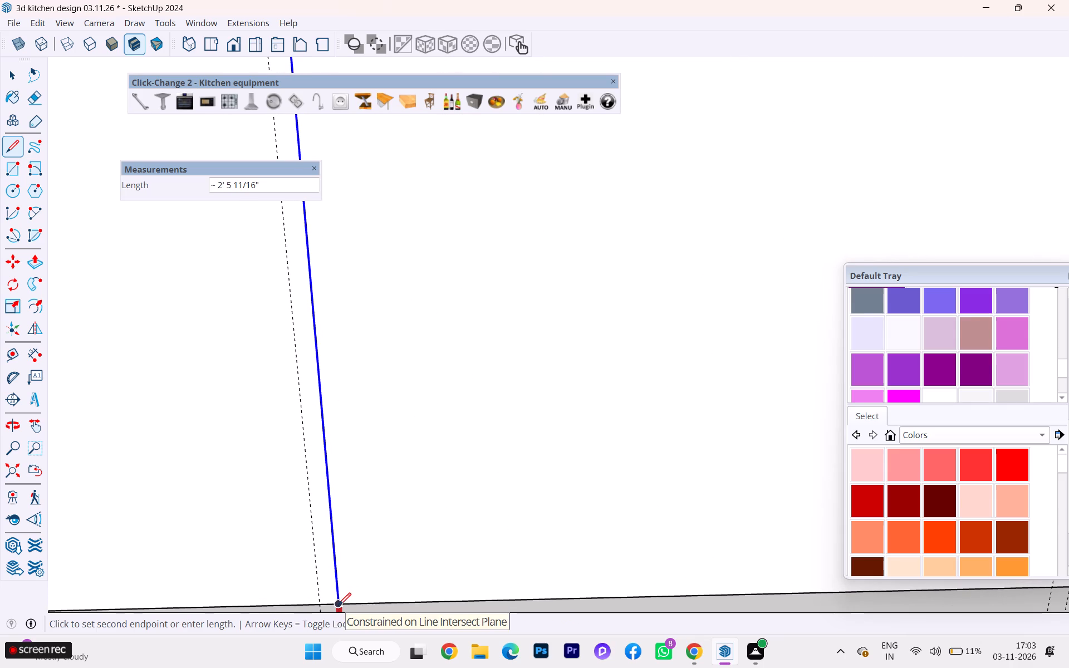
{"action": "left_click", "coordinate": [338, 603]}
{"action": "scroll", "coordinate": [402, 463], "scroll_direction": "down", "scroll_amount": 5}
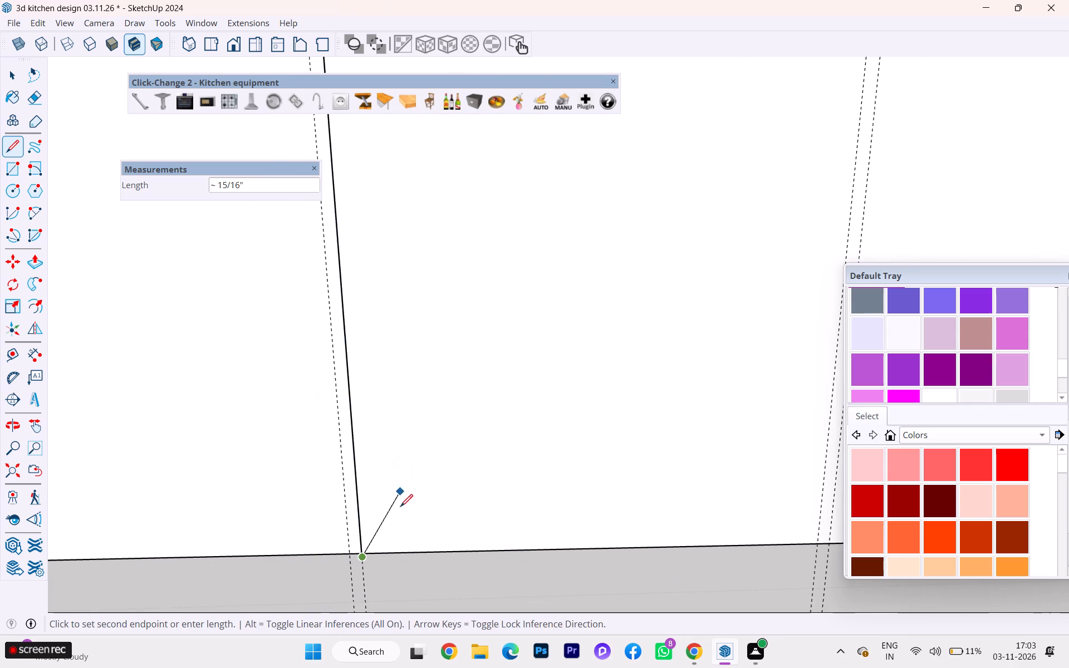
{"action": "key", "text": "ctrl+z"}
Close the wall cabinet's front panel group.
{"action": "scroll", "coordinate": [421, 512], "scroll_direction": "down", "scroll_amount": 3}
{"action": "middle_click_drag", "start_coordinate": [465, 508], "coordinate": [95, 619]}
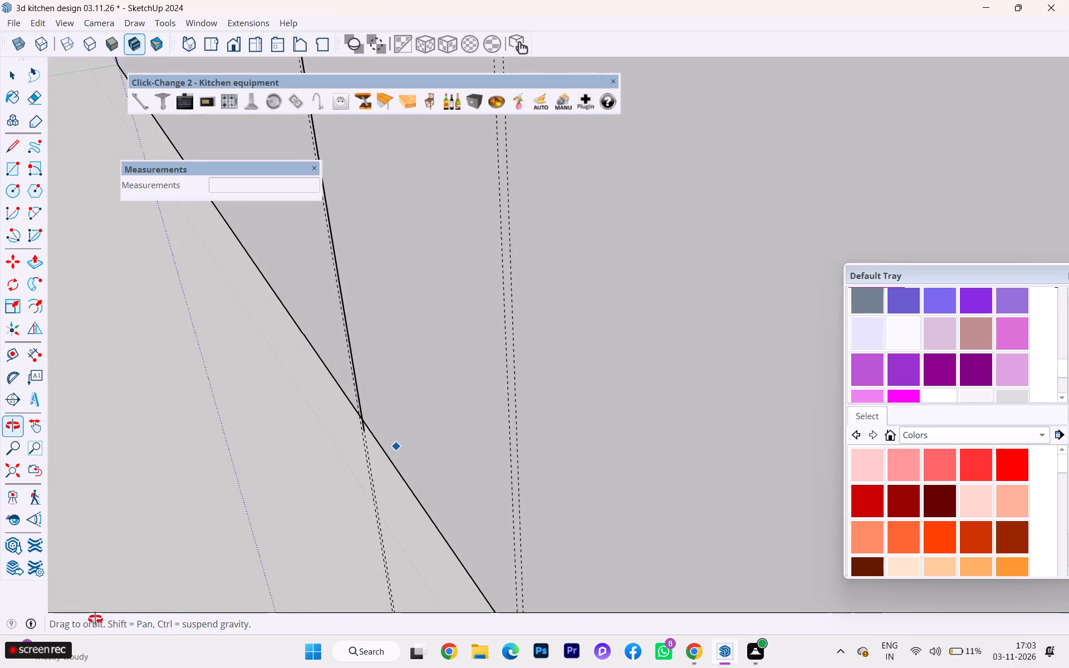
{"action": "middle_click_drag", "start_coordinate": [95, 619], "coordinate": [37, 613]}
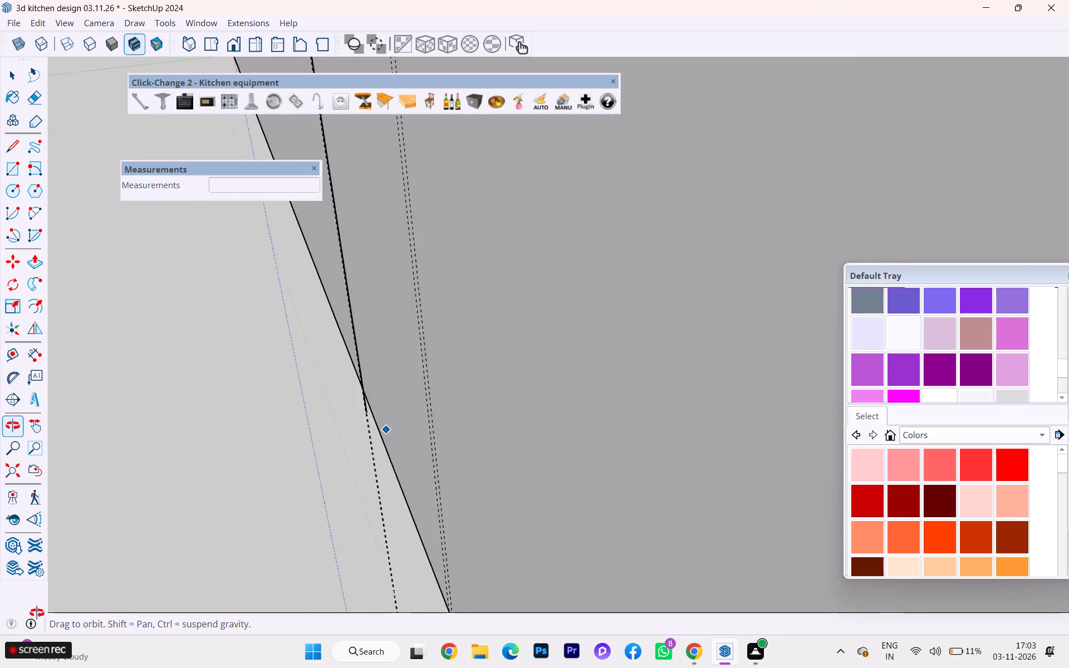
{"action": "middle_click_drag", "start_coordinate": [37, 613], "coordinate": [148, 588]}
{"action": "scroll", "coordinate": [319, 541], "scroll_direction": "up", "scroll_amount": 8}
{"action": "scroll", "coordinate": [366, 541], "scroll_direction": "down", "scroll_amount": 2}
{"action": "scroll", "coordinate": [422, 522], "scroll_direction": "down", "scroll_amount": 6}
{"action": "scroll", "coordinate": [422, 522], "scroll_direction": "up", "scroll_amount": 3}
{"action": "scroll", "coordinate": [430, 519], "scroll_direction": "down", "scroll_amount": 3}
{"action": "scroll", "coordinate": [444, 517], "scroll_direction": "up", "scroll_amount": 1}
{"action": "scroll", "coordinate": [444, 517], "scroll_direction": "down", "scroll_amount": 2}
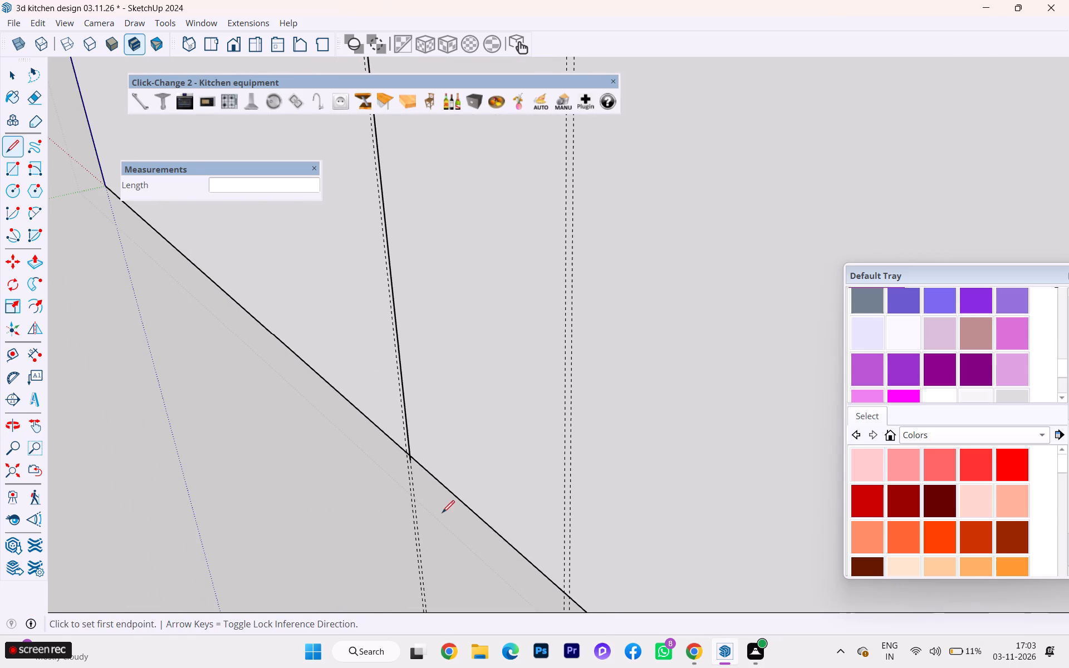
{"action": "key", "text": "space"}
{"action": "left_click", "coordinate": [13, 77]}
{"action": "scroll", "coordinate": [371, 269], "scroll_direction": "down", "scroll_amount": 6}
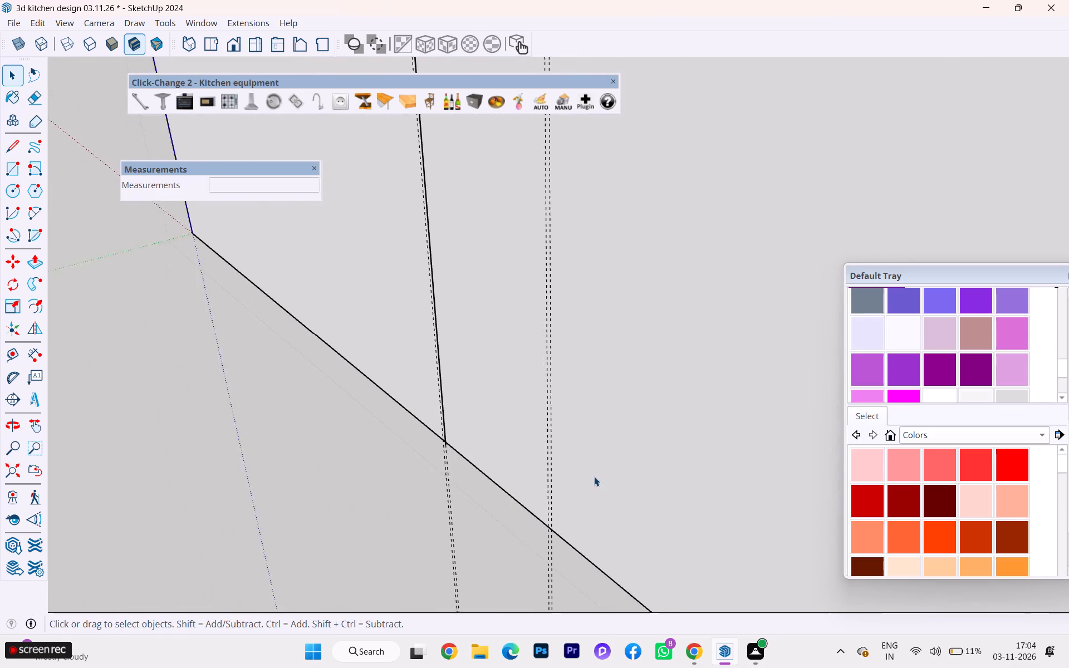
{"action": "scroll", "coordinate": [595, 477], "scroll_direction": "up", "scroll_amount": 1}
{"action": "scroll", "coordinate": [595, 477], "scroll_direction": "down", "scroll_amount": 9}
{"action": "scroll", "coordinate": [454, 458], "scroll_direction": "down", "scroll_amount": 2}
{"action": "scroll", "coordinate": [454, 458], "scroll_direction": "up", "scroll_amount": 2}
{"action": "scroll", "coordinate": [454, 458], "scroll_direction": "down", "scroll_amount": 1}
{"action": "left_click", "coordinate": [361, 460]}
Delete the wall cabinet's divided front panel group and the cabinet body behind it.
{"action": "scroll", "coordinate": [346, 469], "scroll_direction": "down", "scroll_amount": 1}
{"action": "scroll", "coordinate": [345, 469], "scroll_direction": "up", "scroll_amount": 1}
{"action": "scroll", "coordinate": [343, 470], "scroll_direction": "down", "scroll_amount": 1}
{"action": "scroll", "coordinate": [340, 472], "scroll_direction": "up", "scroll_amount": 2}
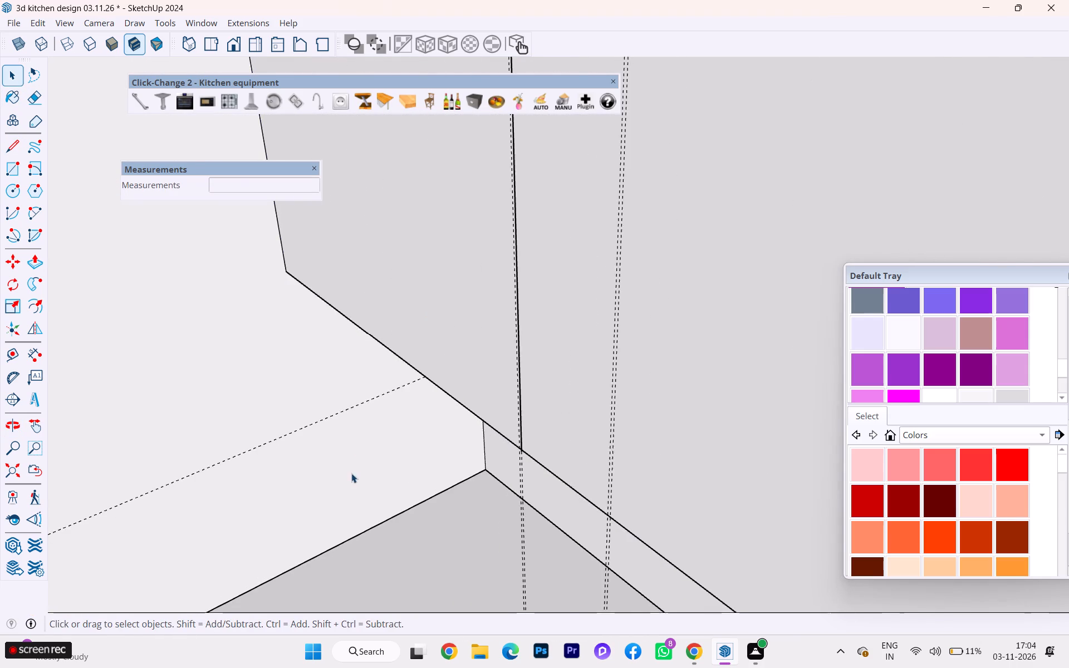
{"action": "scroll", "coordinate": [352, 474], "scroll_direction": "down", "scroll_amount": 2}
{"action": "scroll", "coordinate": [412, 464], "scroll_direction": "down", "scroll_amount": 3}
{"action": "scroll", "coordinate": [359, 485], "scroll_direction": "down", "scroll_amount": 3}
{"action": "middle_click_drag", "start_coordinate": [362, 484], "coordinate": [235, 531]}
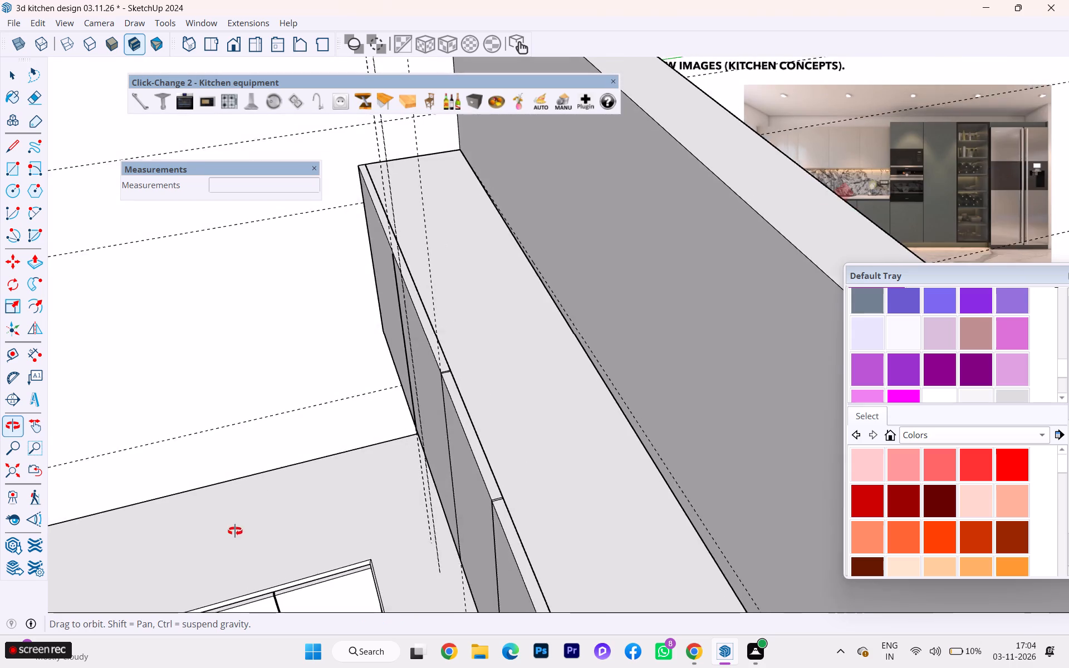
{"action": "middle_click_drag", "start_coordinate": [235, 531], "coordinate": [129, 500]}
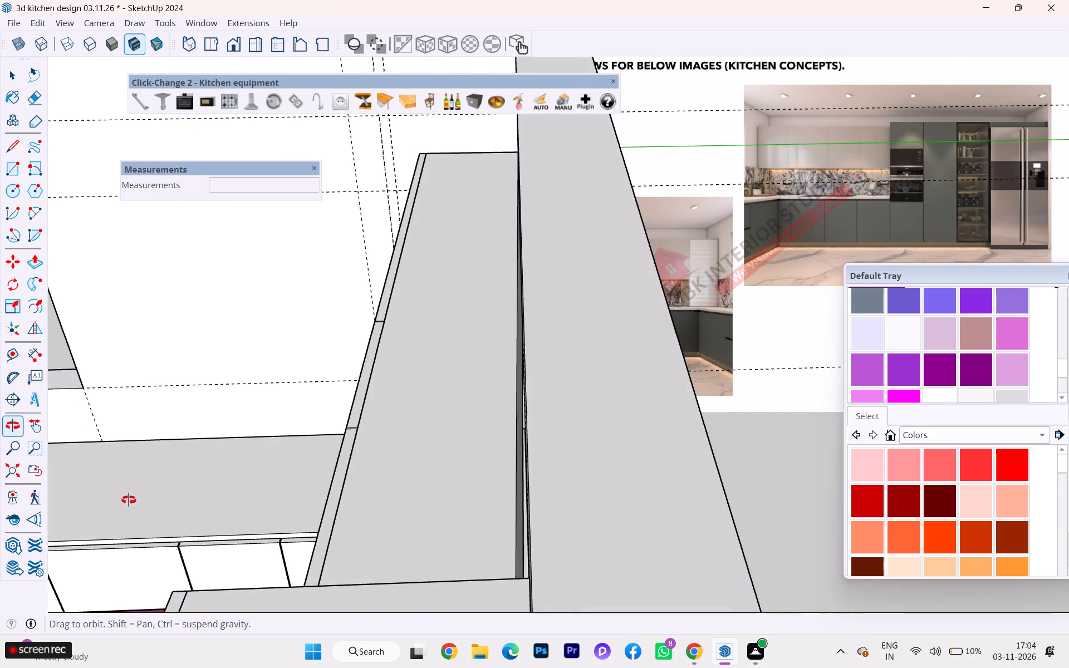
{"action": "middle_click_drag", "start_coordinate": [129, 500], "coordinate": [542, 466]}
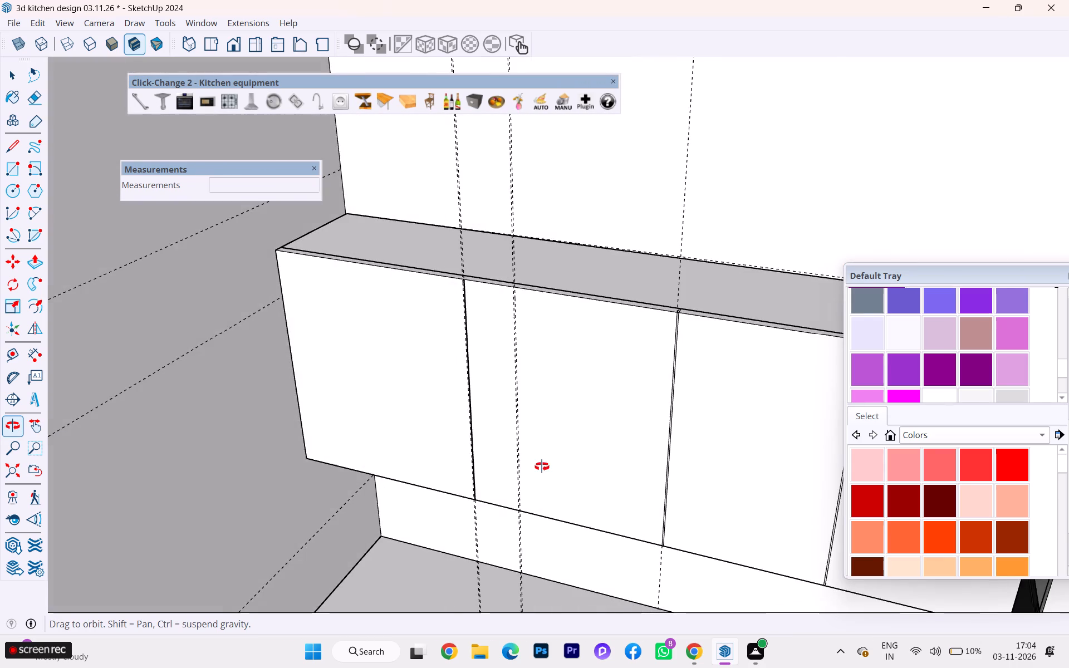
{"action": "middle_click_drag", "start_coordinate": [542, 466], "coordinate": [542, 466]}
{"action": "scroll", "coordinate": [411, 459], "scroll_direction": "down", "scroll_amount": 10}
{"action": "scroll", "coordinate": [411, 470], "scroll_direction": "up", "scroll_amount": 4}
{"action": "scroll", "coordinate": [411, 471], "scroll_direction": "down", "scroll_amount": 2}
{"action": "key", "text": "space"}
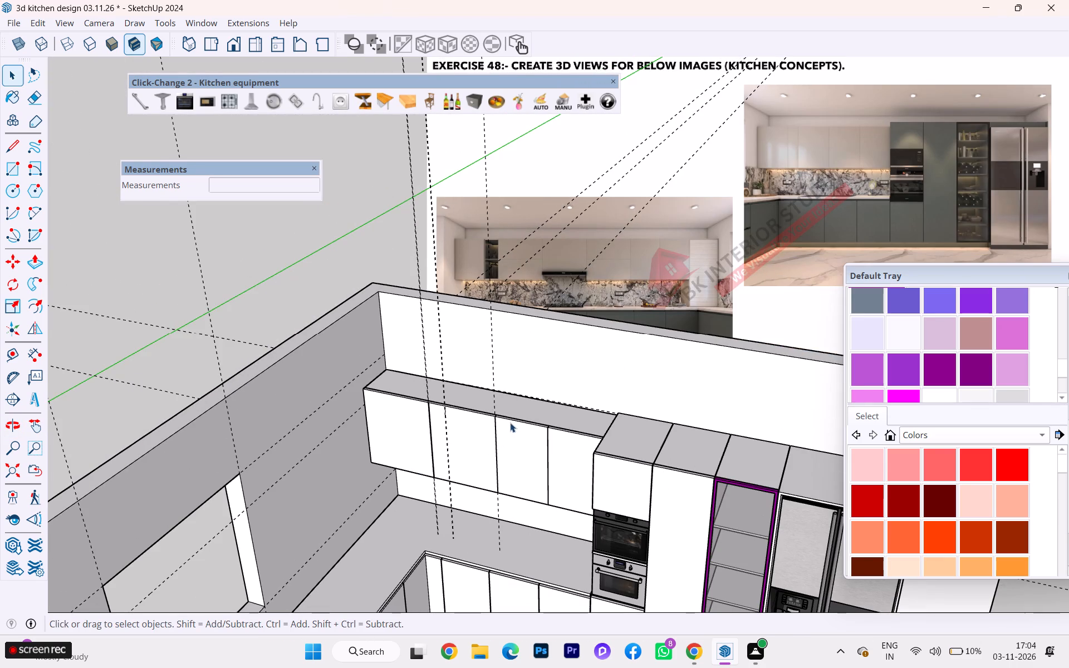
{"action": "left_click", "coordinate": [510, 423]}
{"action": "key", "text": "Delete"}
{"action": "left_click", "coordinate": [508, 419]}
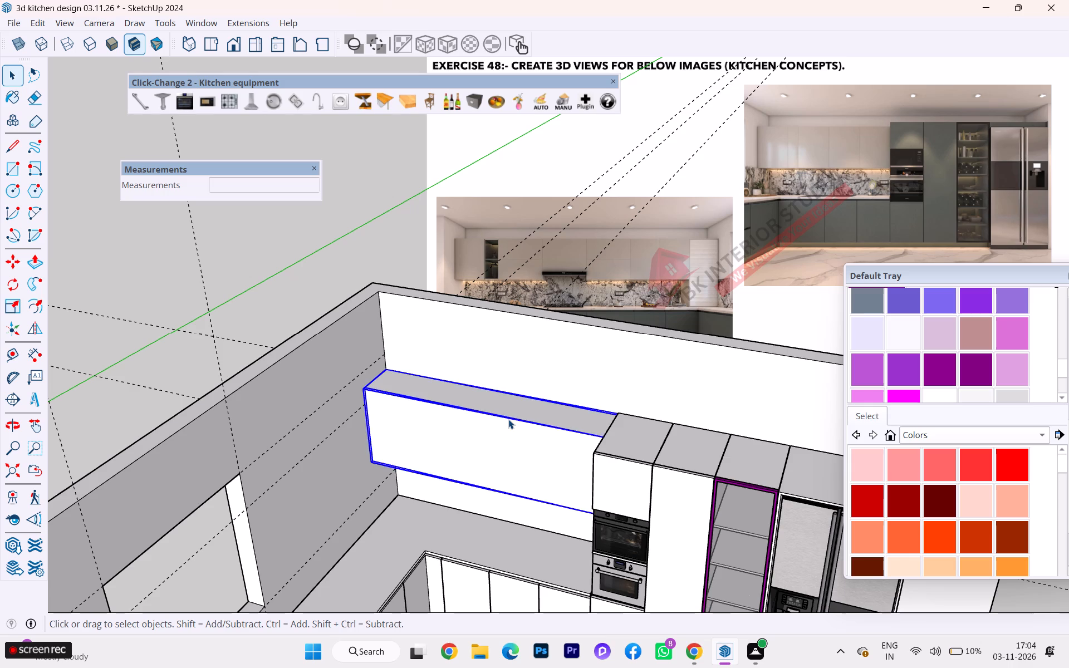
{"action": "key", "text": "Delete"}
Draw a rectangle about 7' 1 5/8" by 2' 6" on the back wall, from the oven unit's top corner to the side wall.
{"action": "scroll", "coordinate": [435, 452], "scroll_direction": "down", "scroll_amount": 1}
{"action": "middle_click_drag", "start_coordinate": [434, 453], "coordinate": [701, 382]}
{"action": "scroll", "coordinate": [562, 465], "scroll_direction": "up", "scroll_amount": 2}
{"action": "scroll", "coordinate": [555, 474], "scroll_direction": "down", "scroll_amount": 1}
{"action": "scroll", "coordinate": [554, 475], "scroll_direction": "up", "scroll_amount": 7}
{"action": "scroll", "coordinate": [539, 493], "scroll_direction": "down", "scroll_amount": 1}
{"action": "scroll", "coordinate": [537, 494], "scroll_direction": "up", "scroll_amount": 1}
{"action": "scroll", "coordinate": [530, 507], "scroll_direction": "down", "scroll_amount": 2}
{"action": "middle_click_drag", "start_coordinate": [521, 509], "coordinate": [439, 506]}
{"action": "key", "text": "r"}
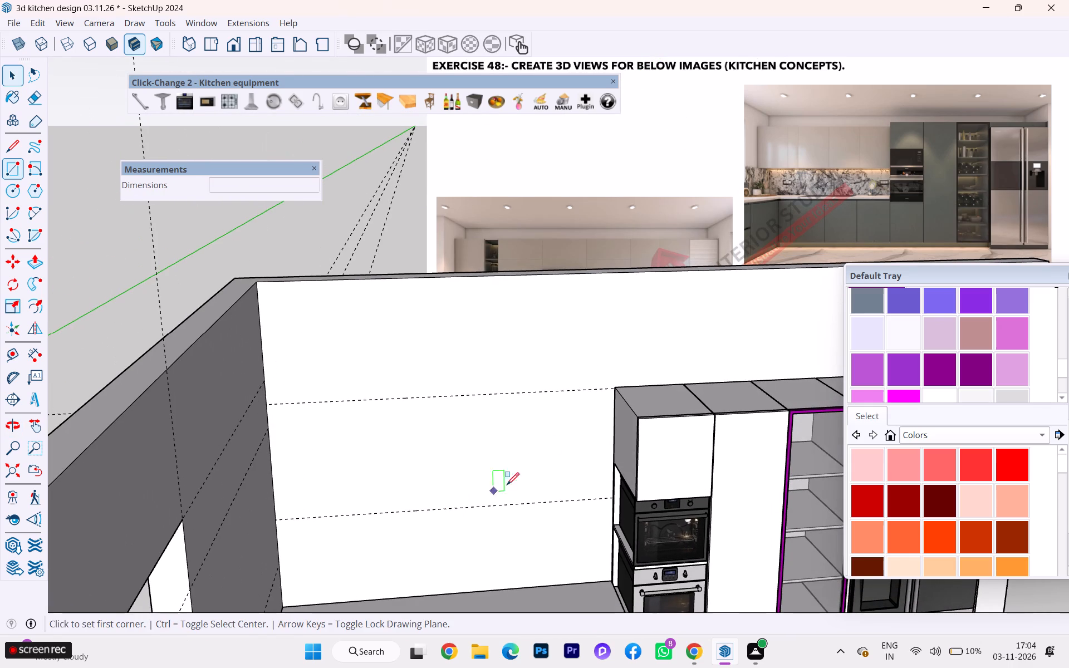
{"action": "scroll", "coordinate": [585, 428], "scroll_direction": "down", "scroll_amount": 1}
{"action": "scroll", "coordinate": [586, 427], "scroll_direction": "up", "scroll_amount": 6}
{"action": "scroll", "coordinate": [622, 387], "scroll_direction": "up", "scroll_amount": 6}
{"action": "scroll", "coordinate": [624, 385], "scroll_direction": "down", "scroll_amount": 2}
{"action": "scroll", "coordinate": [629, 370], "scroll_direction": "up", "scroll_amount": 3}
{"action": "scroll", "coordinate": [629, 369], "scroll_direction": "down", "scroll_amount": 2}
{"action": "scroll", "coordinate": [629, 369], "scroll_direction": "up", "scroll_amount": 6}
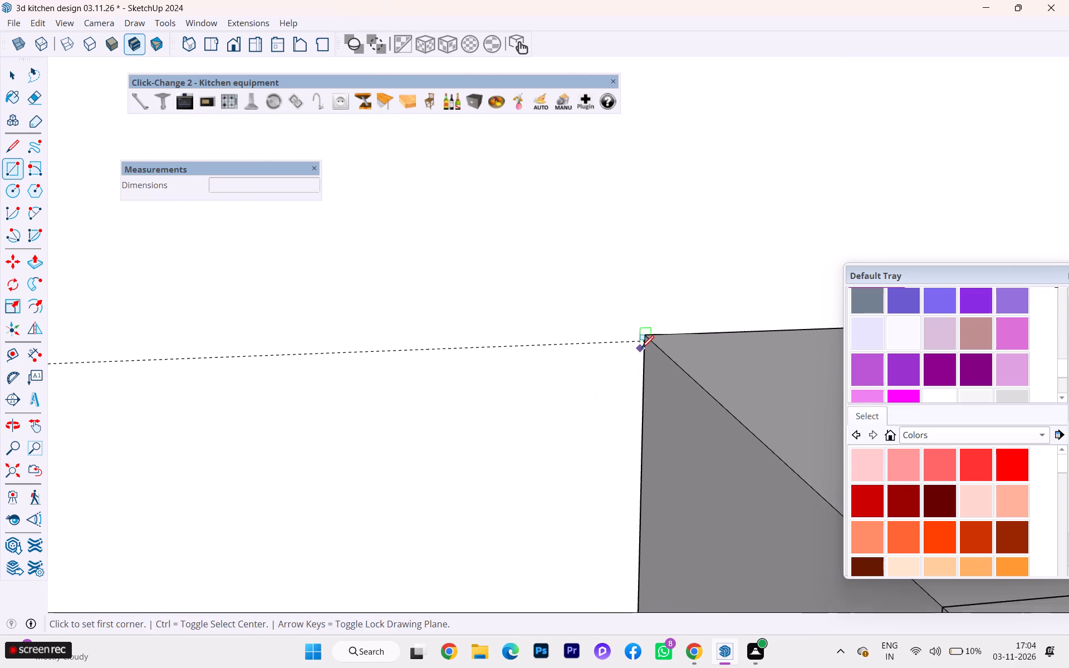
{"action": "scroll", "coordinate": [641, 348], "scroll_direction": "up", "scroll_amount": 2}
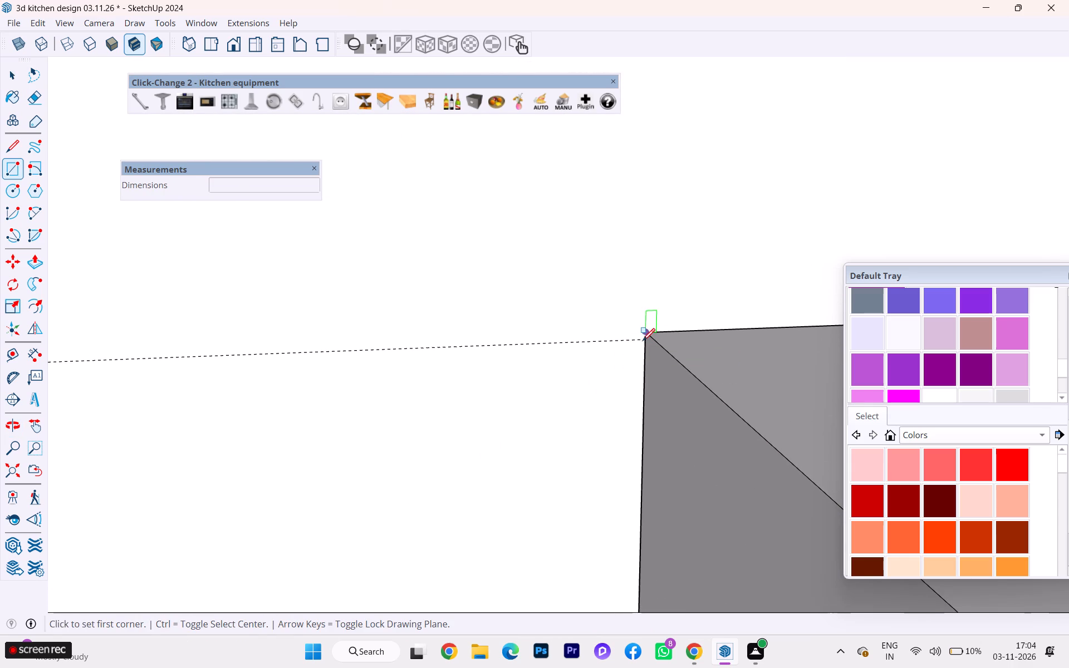
{"action": "left_click", "coordinate": [643, 341]}
{"action": "scroll", "coordinate": [569, 412], "scroll_direction": "down", "scroll_amount": 4}
{"action": "scroll", "coordinate": [577, 419], "scroll_direction": "up", "scroll_amount": 2}
{"action": "scroll", "coordinate": [577, 419], "scroll_direction": "down", "scroll_amount": 2}
{"action": "scroll", "coordinate": [589, 425], "scroll_direction": "up", "scroll_amount": 1}
{"action": "scroll", "coordinate": [630, 417], "scroll_direction": "down", "scroll_amount": 5}
{"action": "scroll", "coordinate": [631, 416], "scroll_direction": "up", "scroll_amount": 1}
{"action": "scroll", "coordinate": [632, 416], "scroll_direction": "down", "scroll_amount": 1}
{"action": "scroll", "coordinate": [632, 416], "scroll_direction": "up", "scroll_amount": 1}
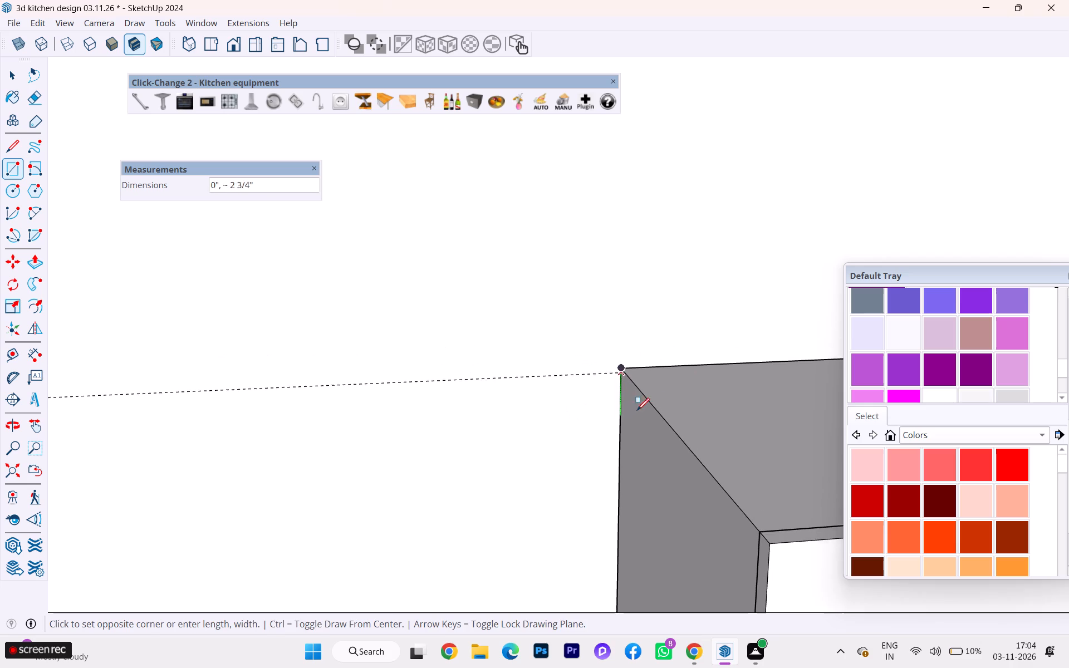
{"action": "scroll", "coordinate": [698, 373], "scroll_direction": "down", "scroll_amount": 1}
{"action": "scroll", "coordinate": [698, 373], "scroll_direction": "up", "scroll_amount": 2}
{"action": "scroll", "coordinate": [698, 373], "scroll_direction": "down", "scroll_amount": 1}
{"action": "scroll", "coordinate": [698, 373], "scroll_direction": "up", "scroll_amount": 7}
{"action": "scroll", "coordinate": [698, 373], "scroll_direction": "down", "scroll_amount": 4}
{"action": "scroll", "coordinate": [603, 426], "scroll_direction": "up", "scroll_amount": 1}
{"action": "scroll", "coordinate": [504, 454], "scroll_direction": "down", "scroll_amount": 6}
{"action": "scroll", "coordinate": [465, 480], "scroll_direction": "up", "scroll_amount": 1}
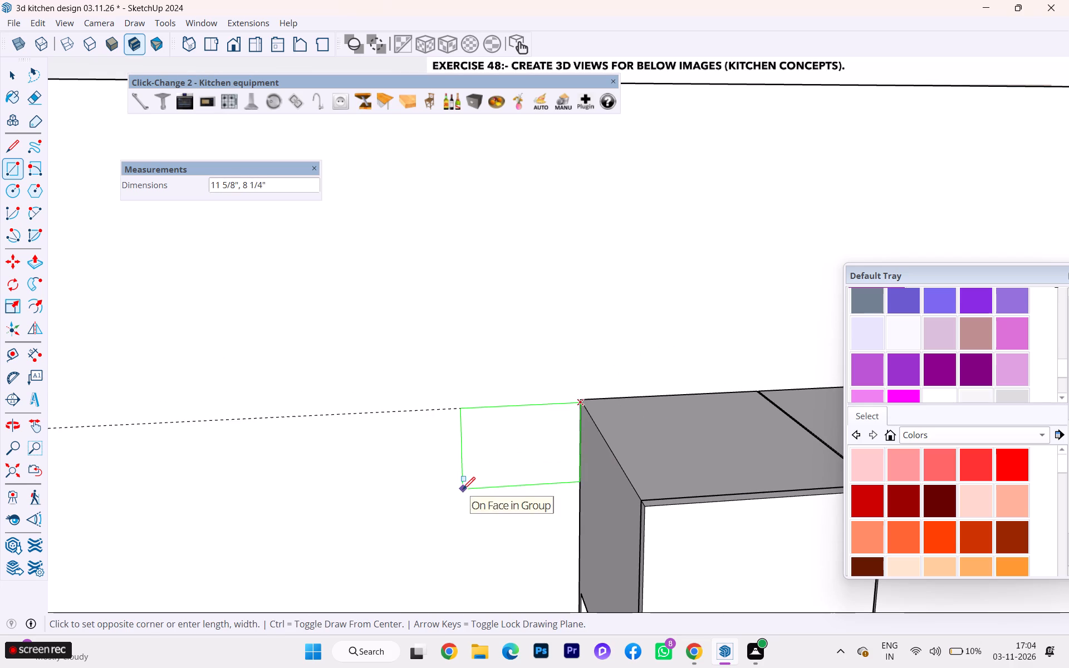
{"action": "key", "text": "Left"}
{"action": "scroll", "coordinate": [552, 443], "scroll_direction": "down", "scroll_amount": 4}
{"action": "scroll", "coordinate": [586, 434], "scroll_direction": "up", "scroll_amount": 2}
{"action": "scroll", "coordinate": [586, 434], "scroll_direction": "down", "scroll_amount": 1}
{"action": "scroll", "coordinate": [587, 434], "scroll_direction": "up", "scroll_amount": 1}
{"action": "scroll", "coordinate": [588, 433], "scroll_direction": "down", "scroll_amount": 1}
{"action": "scroll", "coordinate": [627, 414], "scroll_direction": "up", "scroll_amount": 1}
{"action": "scroll", "coordinate": [627, 414], "scroll_direction": "down", "scroll_amount": 1}
{"action": "scroll", "coordinate": [627, 414], "scroll_direction": "up", "scroll_amount": 1}
{"action": "scroll", "coordinate": [627, 414], "scroll_direction": "down", "scroll_amount": 6}
{"action": "scroll", "coordinate": [630, 409], "scroll_direction": "up", "scroll_amount": 1}
{"action": "scroll", "coordinate": [629, 408], "scroll_direction": "down", "scroll_amount": 2}
{"action": "scroll", "coordinate": [551, 440], "scroll_direction": "down", "scroll_amount": 1}
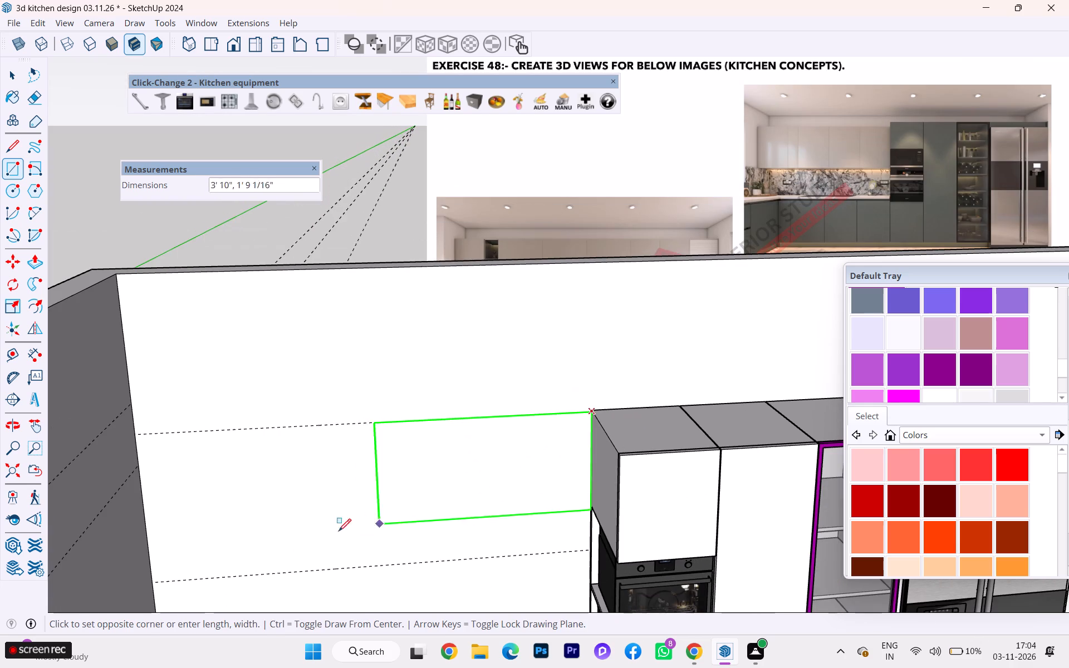
{"action": "left_click", "coordinate": [154, 582]}
Push/Pull the new back-wall rectangle out 14" to form the wall cabinet body.
{"action": "scroll", "coordinate": [479, 487], "scroll_direction": "down", "scroll_amount": 2}
{"action": "middle_click_drag", "start_coordinate": [465, 510], "coordinate": [100, 617]}
{"action": "middle_click_drag", "start_coordinate": [525, 419], "coordinate": [399, 452]}
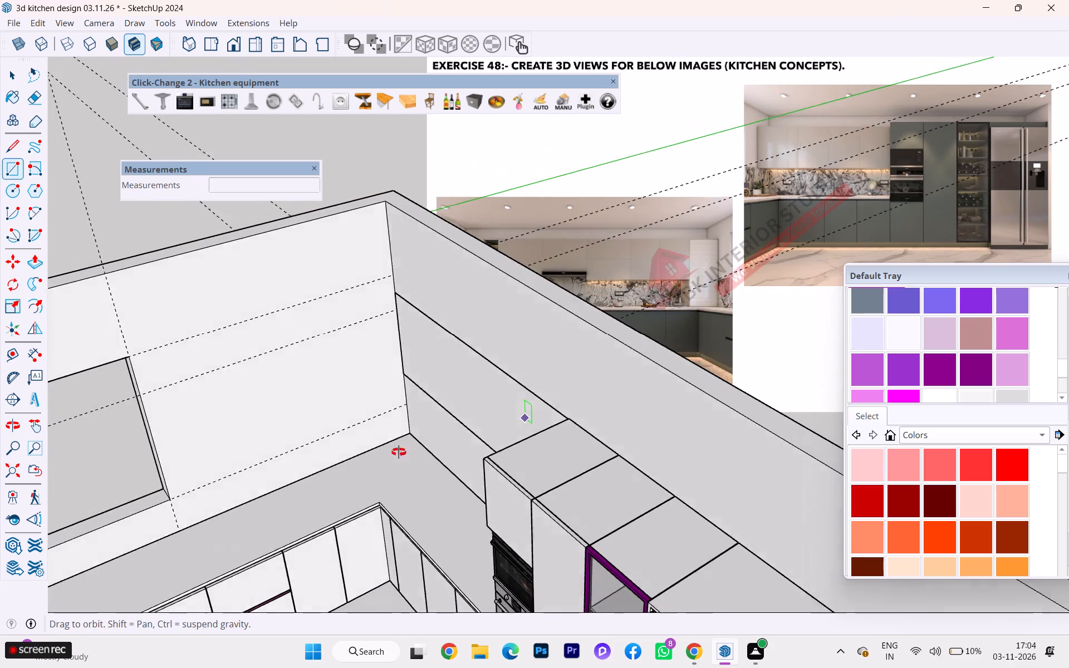
{"action": "middle_click_drag", "start_coordinate": [399, 452], "coordinate": [776, 379]}
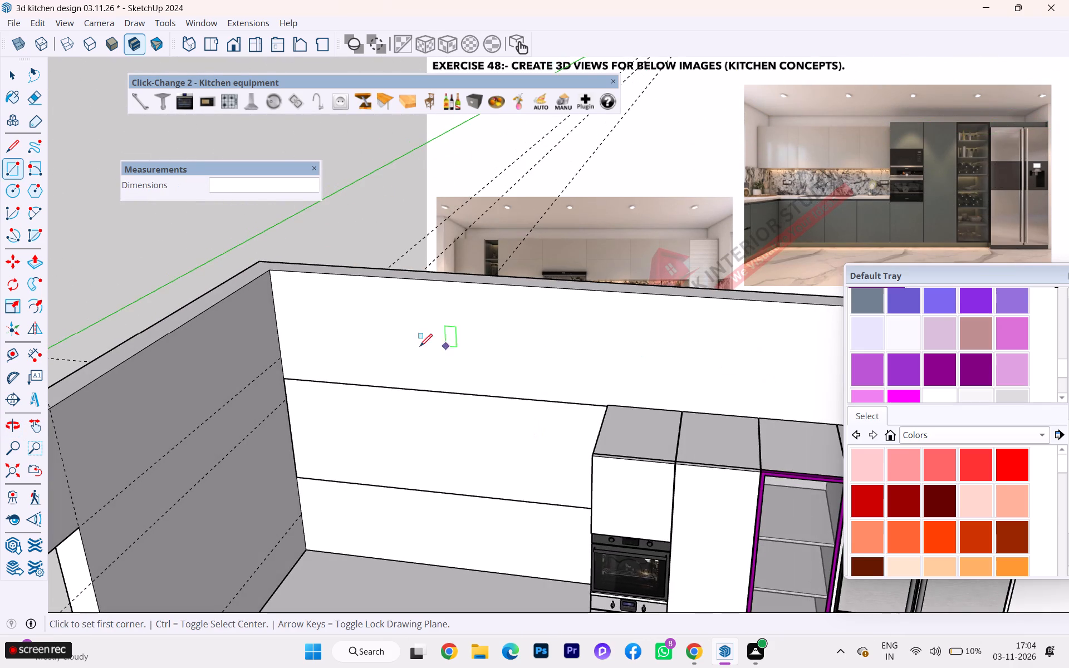
{"action": "scroll", "coordinate": [389, 426], "scroll_direction": "up", "scroll_amount": 6}
{"action": "scroll", "coordinate": [352, 432], "scroll_direction": "down", "scroll_amount": 1}
{"action": "scroll", "coordinate": [339, 433], "scroll_direction": "up", "scroll_amount": 2}
{"action": "scroll", "coordinate": [298, 435], "scroll_direction": "down", "scroll_amount": 1}
{"action": "scroll", "coordinate": [260, 433], "scroll_direction": "up", "scroll_amount": 3}
{"action": "scroll", "coordinate": [252, 431], "scroll_direction": "down", "scroll_amount": 2}
{"action": "scroll", "coordinate": [252, 431], "scroll_direction": "up", "scroll_amount": 3}
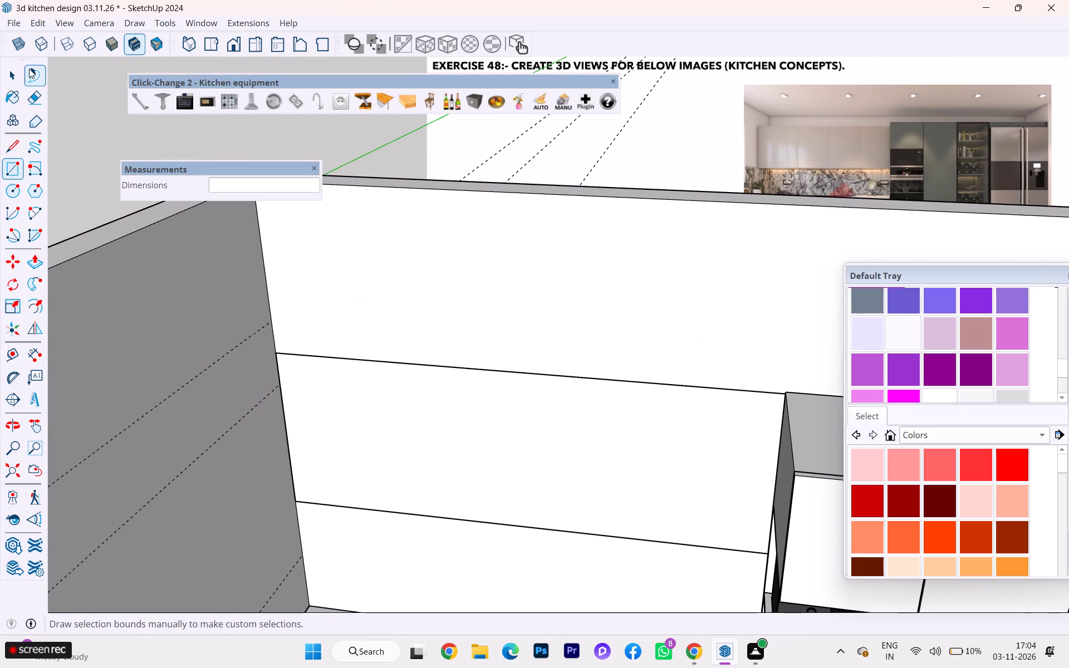
{"action": "left_click", "coordinate": [9, 76]}
{"action": "left_click", "coordinate": [398, 429]}
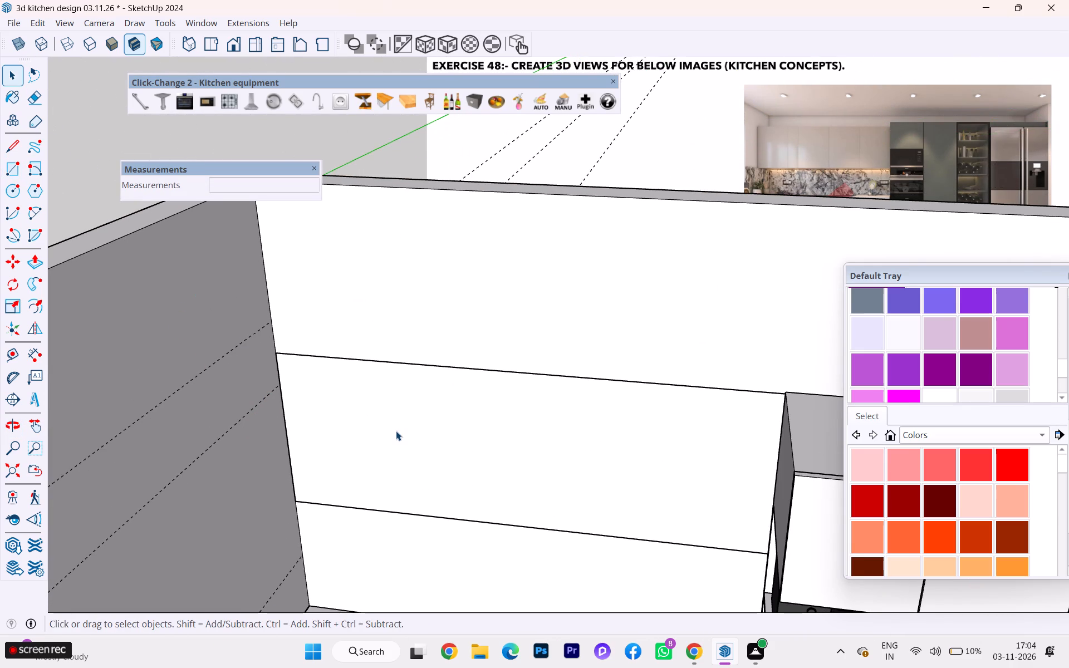
{"action": "left_click", "coordinate": [396, 433]}
{"action": "double_click", "coordinate": [395, 434]}
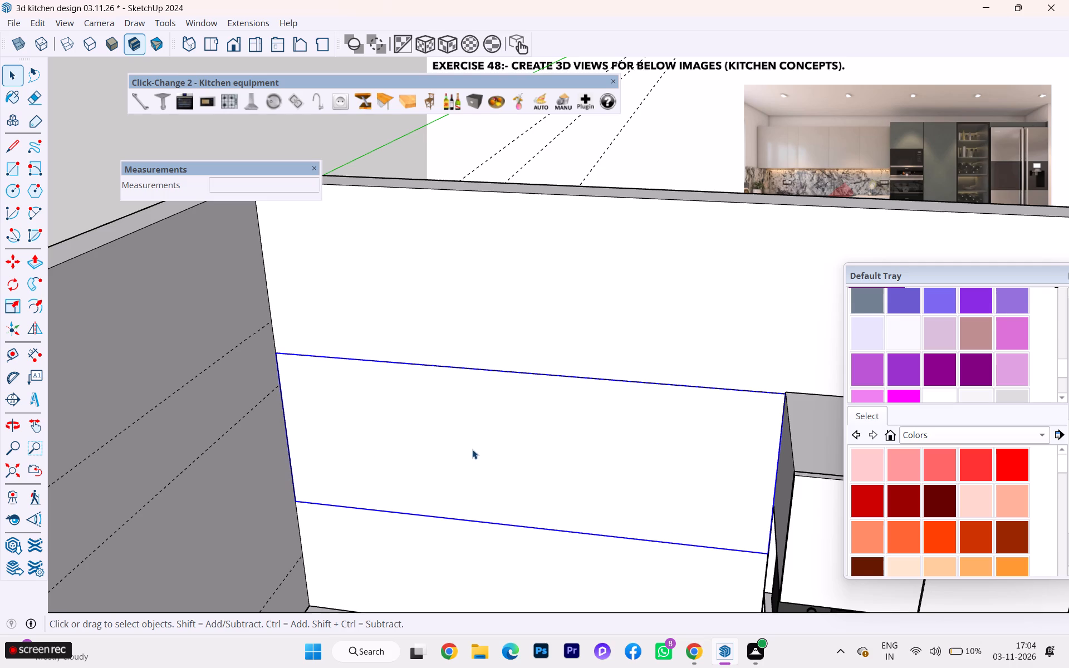
{"action": "scroll", "coordinate": [472, 453], "scroll_direction": "down", "scroll_amount": 2}
{"action": "middle_click_drag", "start_coordinate": [471, 459], "coordinate": [475, 512]}
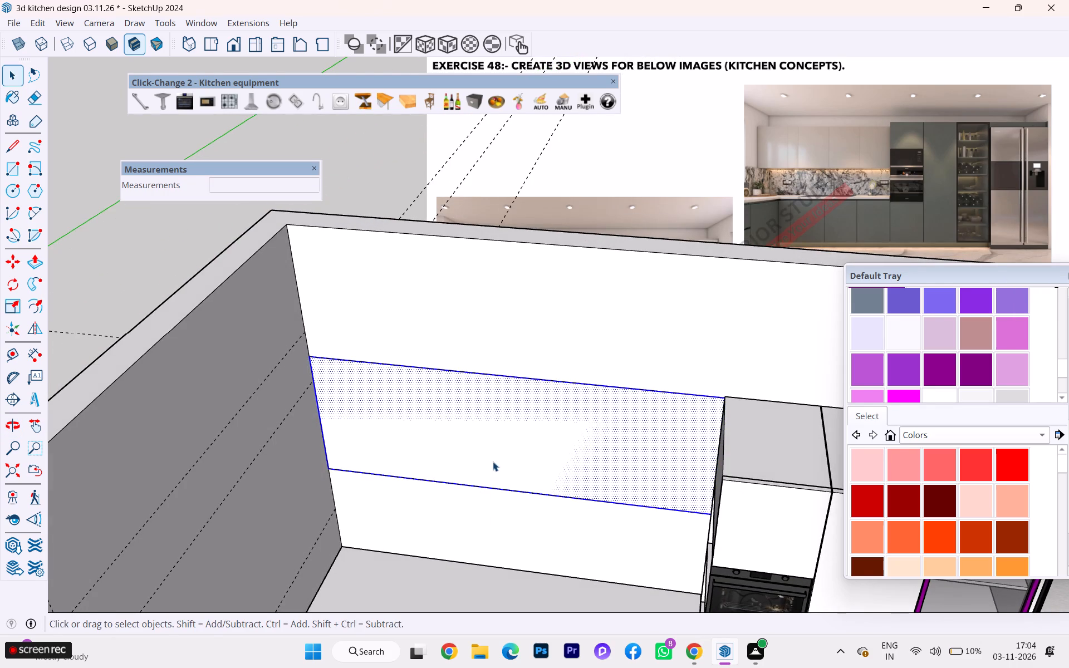
{"action": "key", "text": "p"}
{"action": "left_click", "coordinate": [500, 446]}
{"action": "type", "text": "14"}
{"action": "key", "text": "Return"}
{"action": "key", "text": "space"}
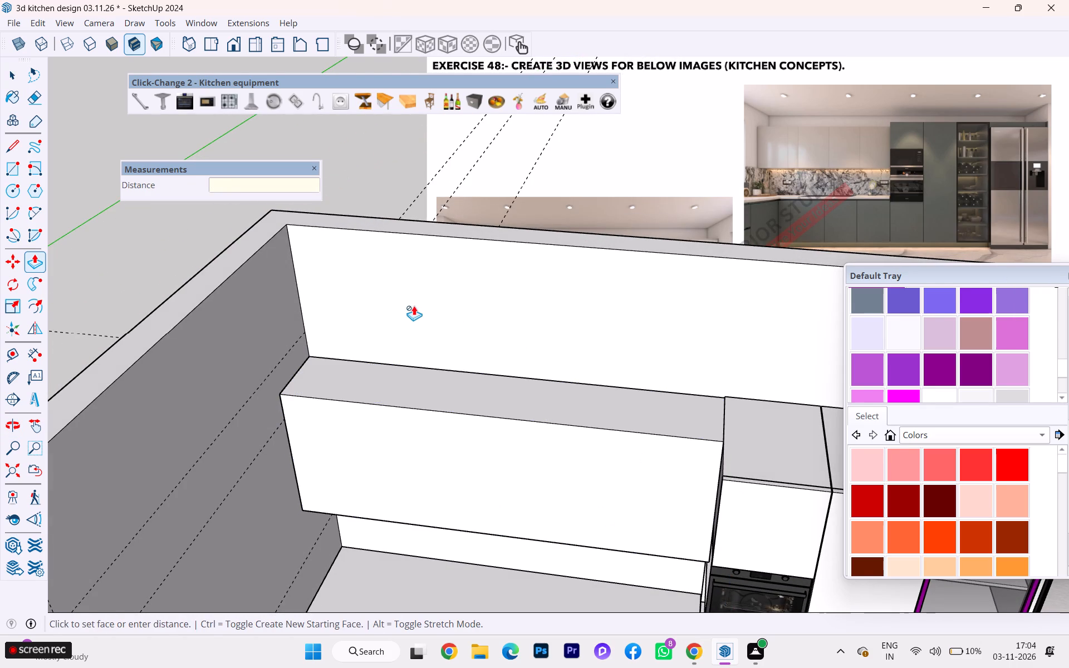
Make the whole extruded wall cabinet body a group.
{"action": "left_click", "coordinate": [16, 75]}
{"action": "left_click", "coordinate": [112, 224]}
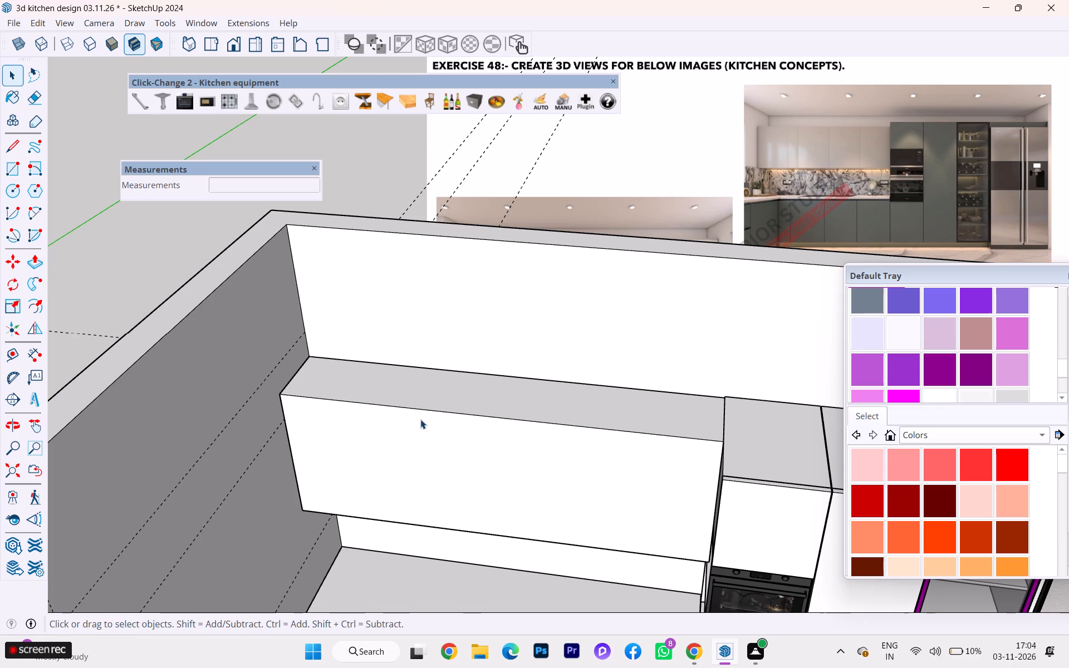
{"action": "left_click", "coordinate": [444, 454]}
{"action": "triple_click", "coordinate": [444, 454]}
{"action": "right_click", "coordinate": [444, 454]}
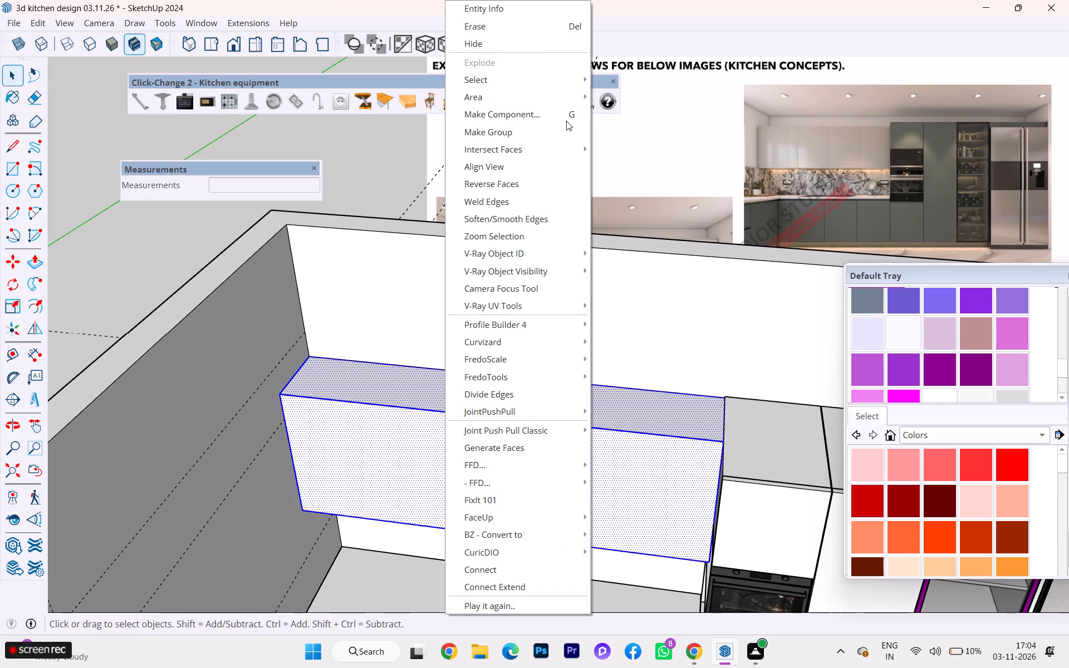
{"action": "left_click", "coordinate": [516, 134]}
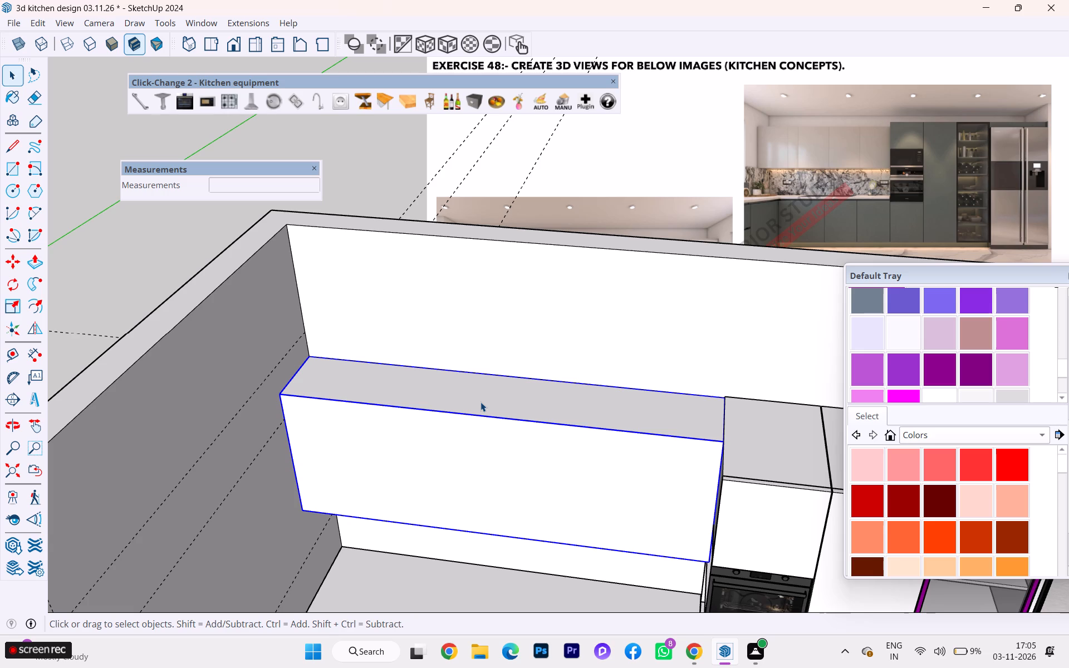
{"action": "scroll", "coordinate": [512, 366], "scroll_direction": "down", "scroll_amount": 3}
{"action": "scroll", "coordinate": [502, 372], "scroll_direction": "up", "scroll_amount": 1}
{"action": "scroll", "coordinate": [502, 372], "scroll_direction": "down", "scroll_amount": 1}
{"action": "left_click", "coordinate": [185, 292]}
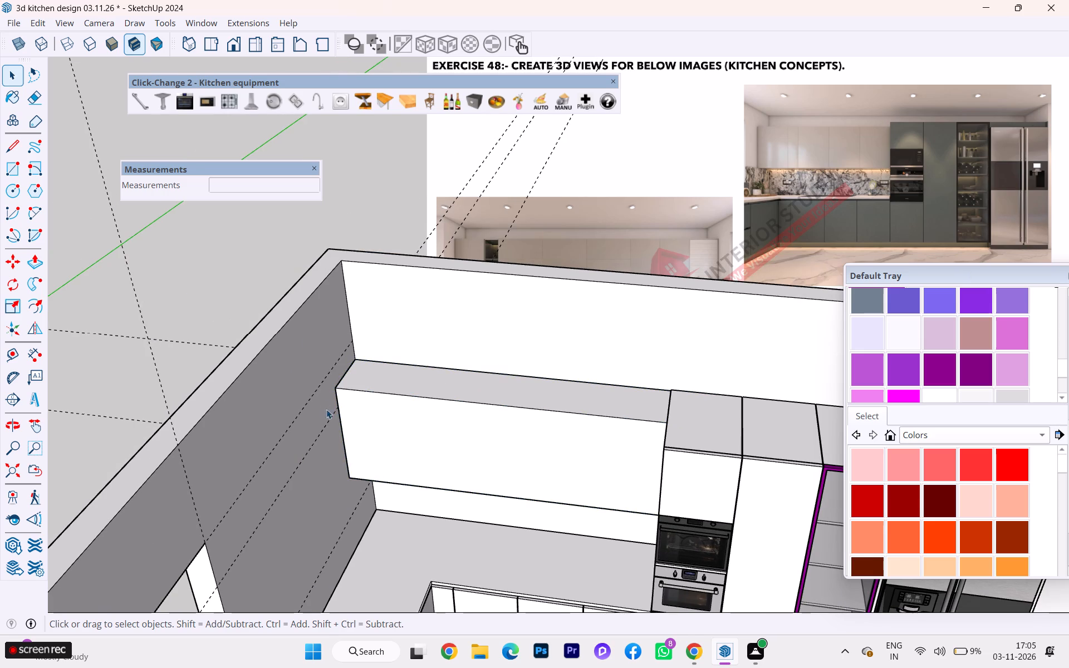
Draw a rectangle about 7' 1 5/8" by 2' 6" over the full front face of the wall cabinet.
{"action": "scroll", "coordinate": [364, 435], "scroll_direction": "up", "scroll_amount": 3}
{"action": "scroll", "coordinate": [364, 435], "scroll_direction": "down", "scroll_amount": 1}
{"action": "scroll", "coordinate": [365, 435], "scroll_direction": "up", "scroll_amount": 2}
{"action": "key", "text": "space"}
{"action": "key", "text": "space"}
{"action": "type", "text": "r"}
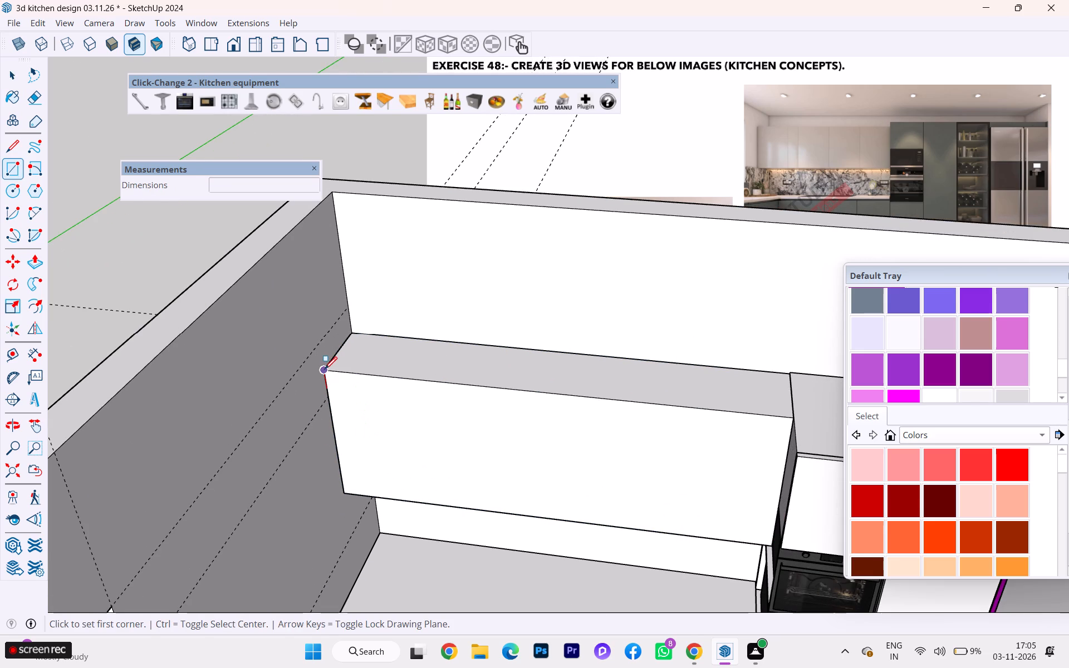
{"action": "left_click", "coordinate": [325, 369]}
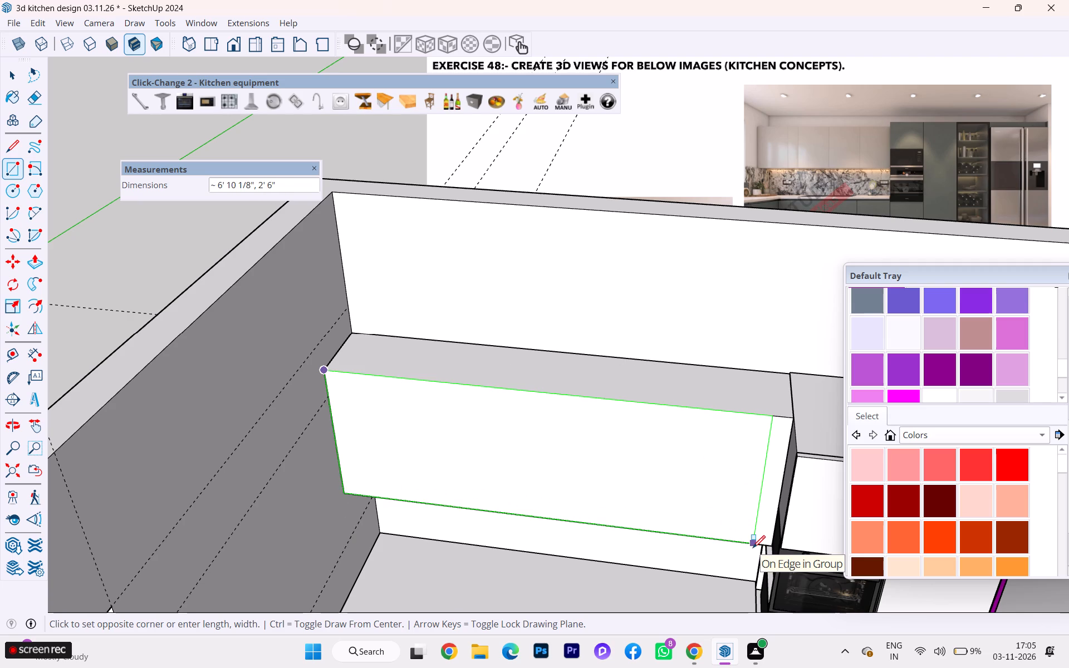
{"action": "key", "text": "Left"}
{"action": "scroll", "coordinate": [806, 561], "scroll_direction": "up", "scroll_amount": 4}
{"action": "scroll", "coordinate": [773, 563], "scroll_direction": "down", "scroll_amount": 1}
{"action": "scroll", "coordinate": [762, 548], "scroll_direction": "up", "scroll_amount": 3}
{"action": "left_click", "coordinate": [769, 540]}
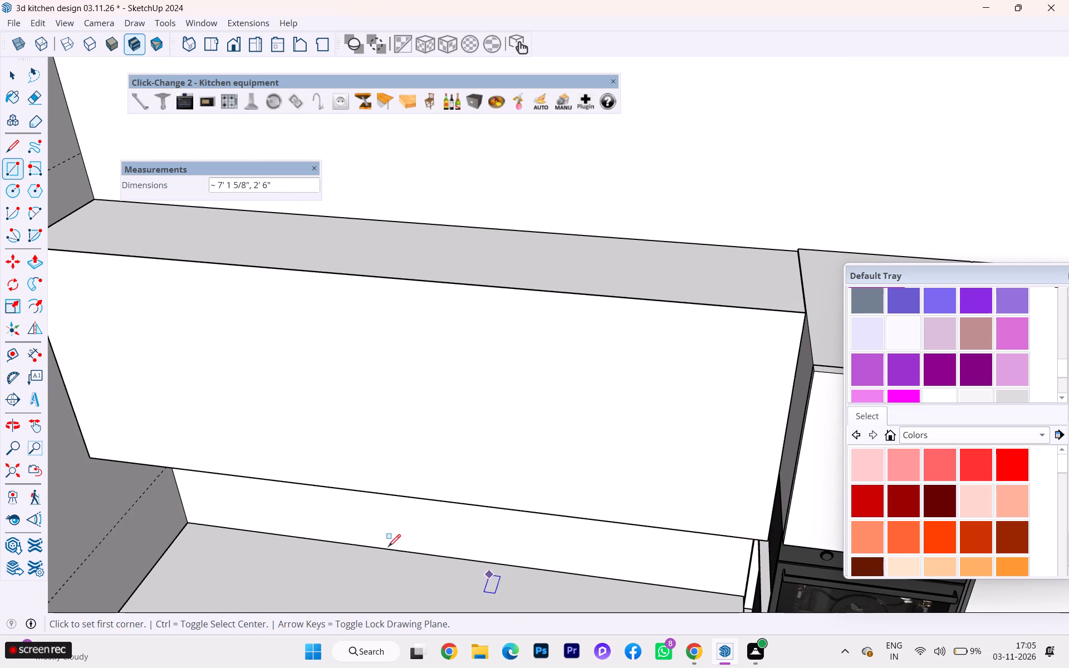
Push/Pull the wall cabinet's front rectangle out 1" to form the front panel.
{"action": "left_click", "coordinate": [8, 72]}
{"action": "left_click", "coordinate": [357, 346]}
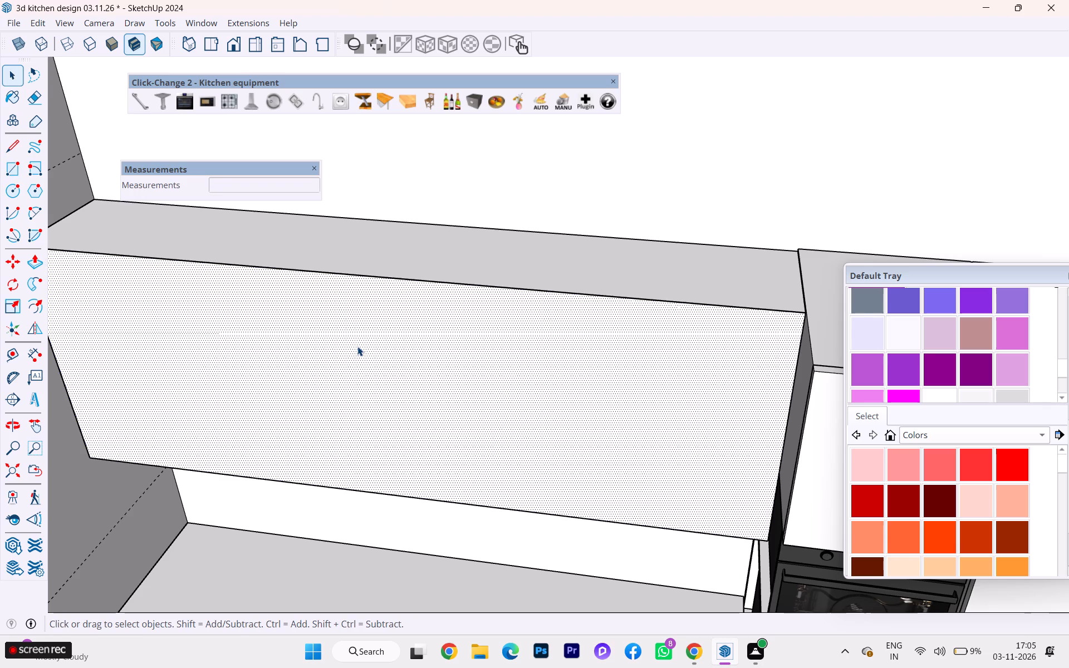
{"action": "key", "text": "p"}
{"action": "key", "text": "Return"}
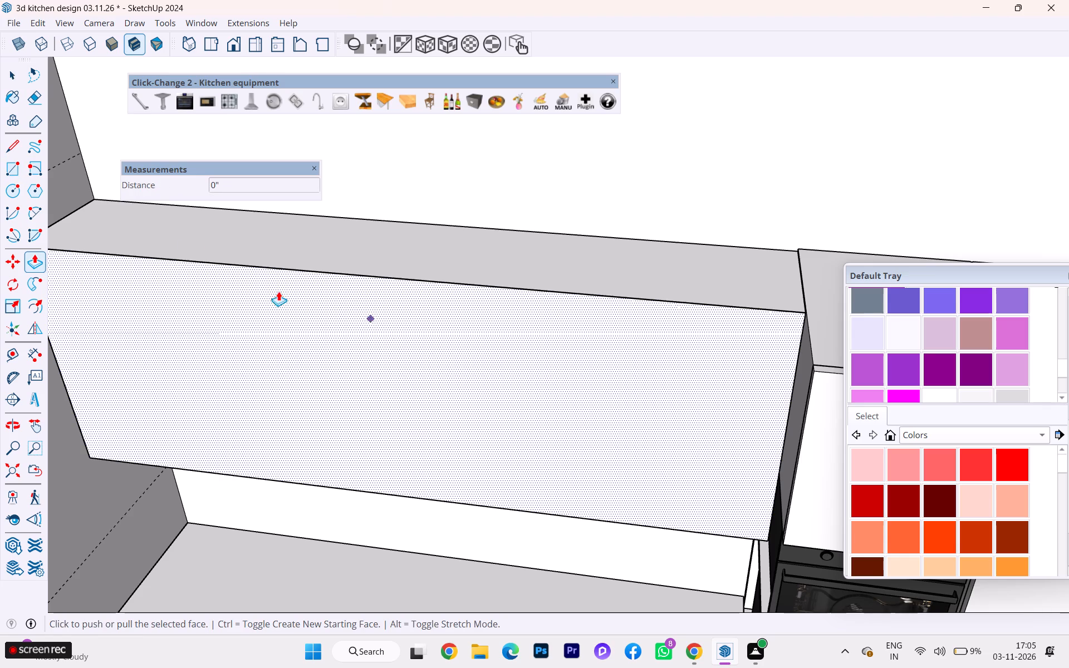
{"action": "left_click", "coordinate": [8, 71]}
{"action": "left_click", "coordinate": [343, 401]}
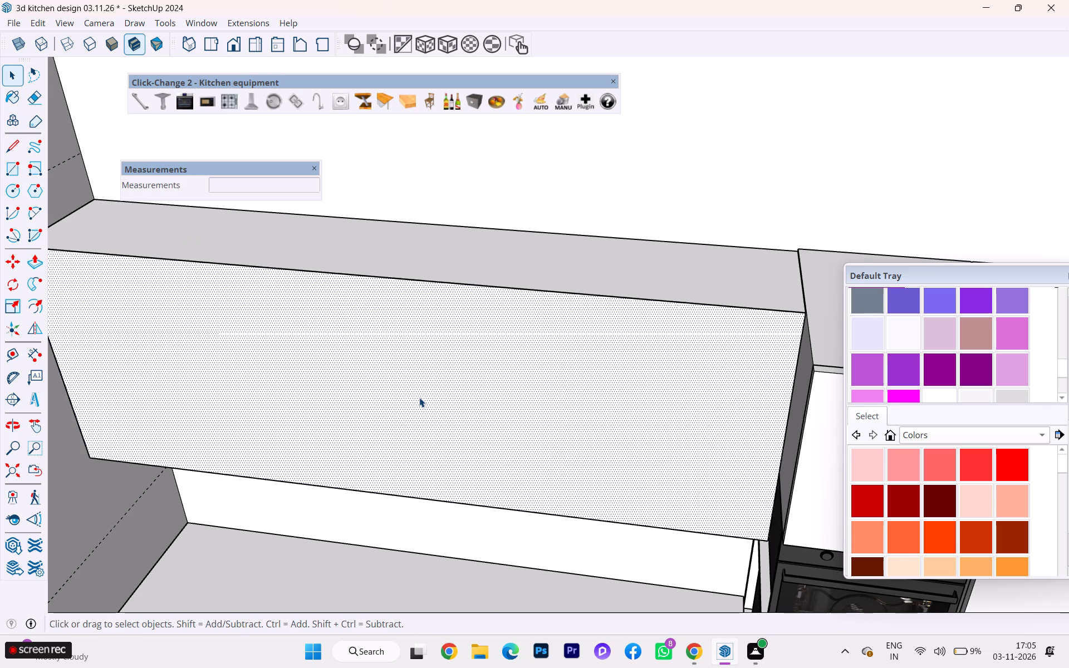
{"action": "key", "text": "p"}
{"action": "key", "text": "Return"}
{"action": "left_click", "coordinate": [468, 394]}
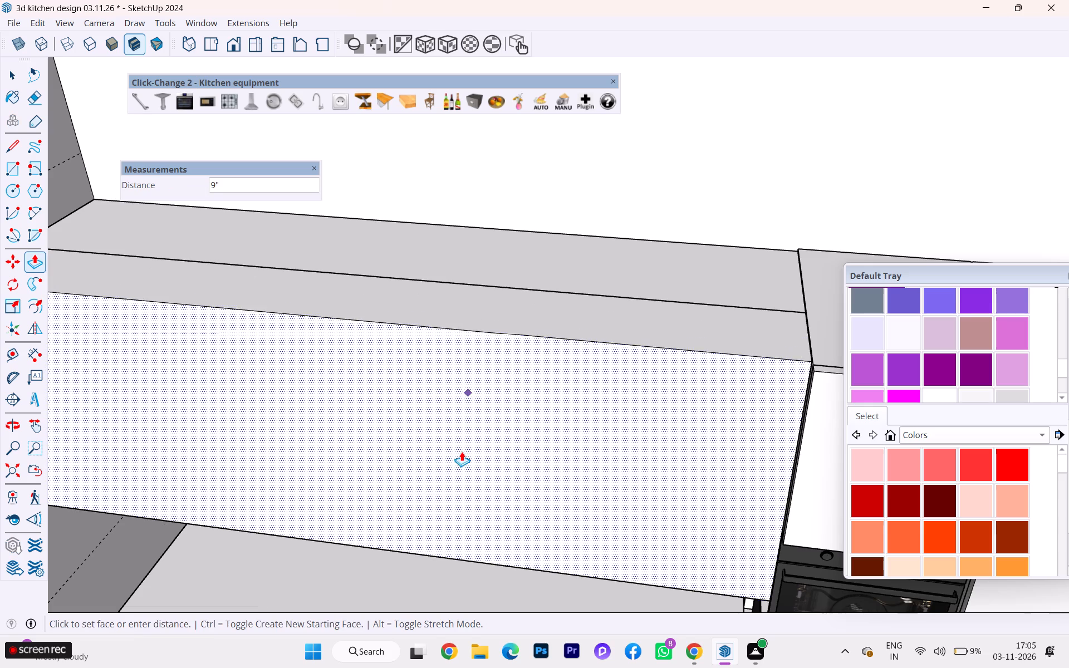
{"action": "key", "text": "1"}
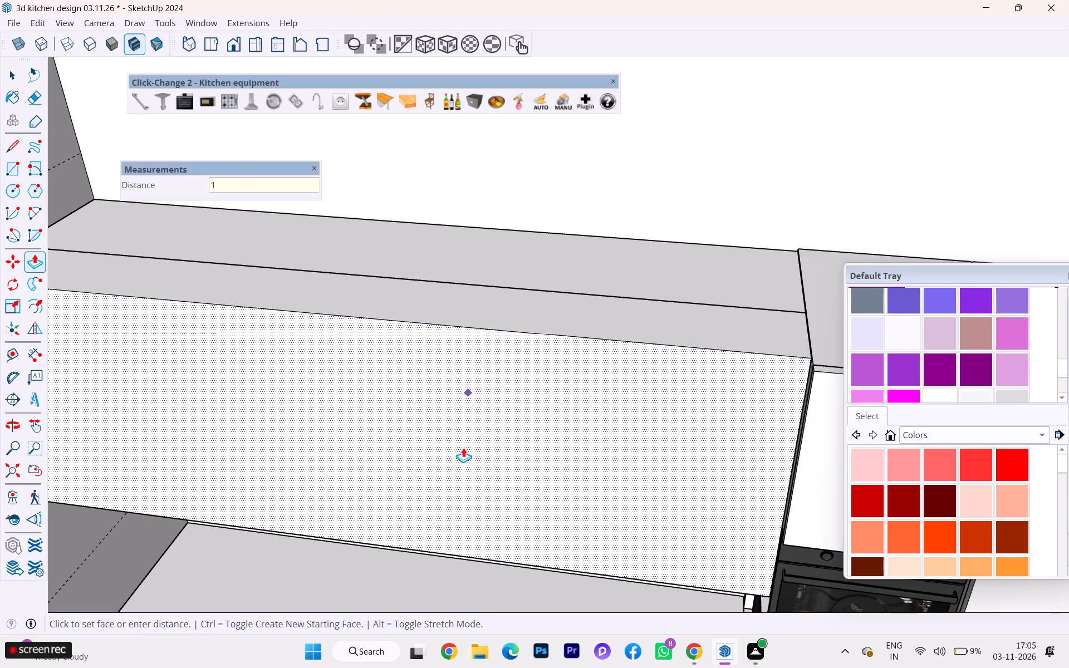
{"action": "key", "text": "Return"}
Make the wall cabinet's 1" thick front panel a group with all its connected geometry.
{"action": "scroll", "coordinate": [466, 404], "scroll_direction": "up", "scroll_amount": 1}
{"action": "scroll", "coordinate": [465, 402], "scroll_direction": "down", "scroll_amount": 1}
{"action": "scroll", "coordinate": [465, 401], "scroll_direction": "up", "scroll_amount": 2}
{"action": "scroll", "coordinate": [465, 401], "scroll_direction": "down", "scroll_amount": 1}
{"action": "scroll", "coordinate": [465, 401], "scroll_direction": "up", "scroll_amount": 3}
{"action": "scroll", "coordinate": [465, 401], "scroll_direction": "down", "scroll_amount": 8}
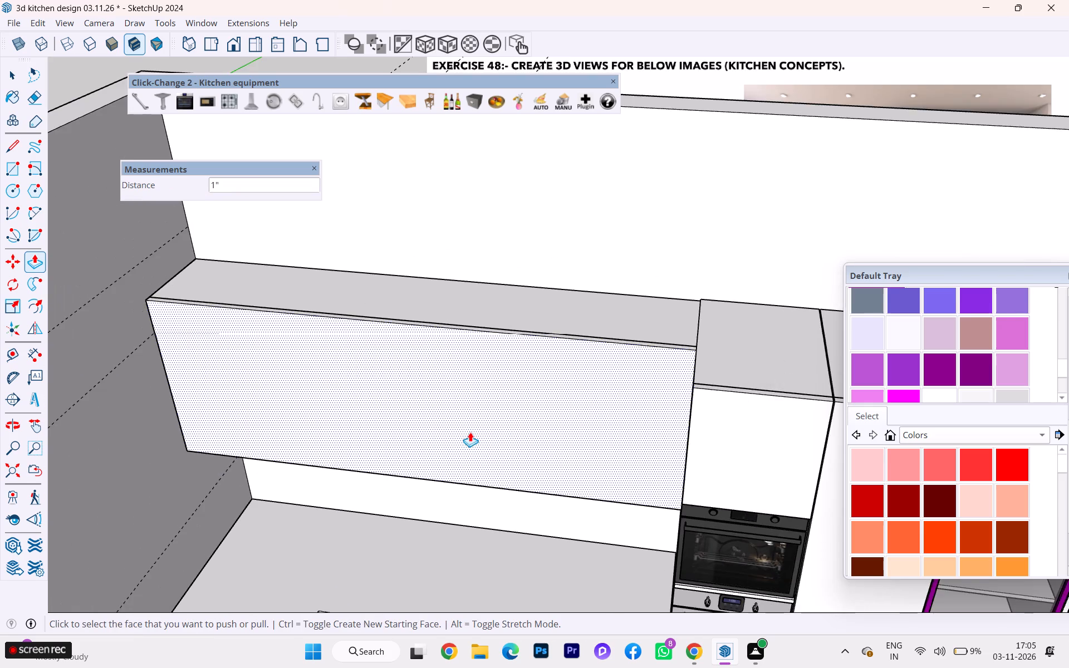
{"action": "scroll", "coordinate": [298, 376], "scroll_direction": "down", "scroll_amount": 1}
{"action": "scroll", "coordinate": [293, 376], "scroll_direction": "up", "scroll_amount": 1}
{"action": "scroll", "coordinate": [290, 375], "scroll_direction": "down", "scroll_amount": 2}
{"action": "scroll", "coordinate": [281, 374], "scroll_direction": "up", "scroll_amount": 2}
{"action": "scroll", "coordinate": [280, 374], "scroll_direction": "down", "scroll_amount": 1}
{"action": "scroll", "coordinate": [369, 588], "scroll_direction": "up", "scroll_amount": 13}
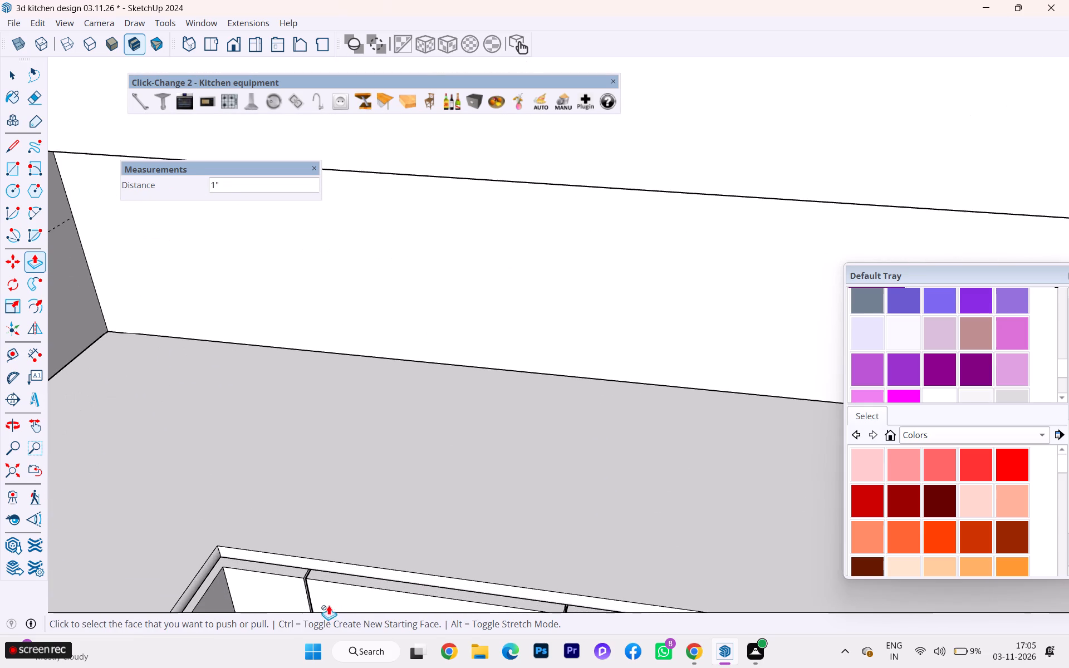
{"action": "scroll", "coordinate": [283, 287], "scroll_direction": "down", "scroll_amount": 1}
{"action": "scroll", "coordinate": [293, 291], "scroll_direction": "up", "scroll_amount": 1}
{"action": "scroll", "coordinate": [308, 297], "scroll_direction": "down", "scroll_amount": 7}
{"action": "scroll", "coordinate": [363, 331], "scroll_direction": "down", "scroll_amount": 3}
{"action": "scroll", "coordinate": [357, 341], "scroll_direction": "up", "scroll_amount": 1}
{"action": "scroll", "coordinate": [352, 351], "scroll_direction": "down", "scroll_amount": 4}
{"action": "scroll", "coordinate": [335, 402], "scroll_direction": "up", "scroll_amount": 2}
{"action": "scroll", "coordinate": [335, 404], "scroll_direction": "down", "scroll_amount": 1}
{"action": "scroll", "coordinate": [389, 435], "scroll_direction": "down", "scroll_amount": 1}
{"action": "scroll", "coordinate": [390, 435], "scroll_direction": "up", "scroll_amount": 2}
{"action": "scroll", "coordinate": [393, 436], "scroll_direction": "down", "scroll_amount": 2}
{"action": "scroll", "coordinate": [394, 436], "scroll_direction": "up", "scroll_amount": 3}
{"action": "scroll", "coordinate": [395, 436], "scroll_direction": "down", "scroll_amount": 3}
{"action": "middle_click_drag", "start_coordinate": [394, 432], "coordinate": [525, 451]}
{"action": "scroll", "coordinate": [544, 450], "scroll_direction": "down", "scroll_amount": 5}
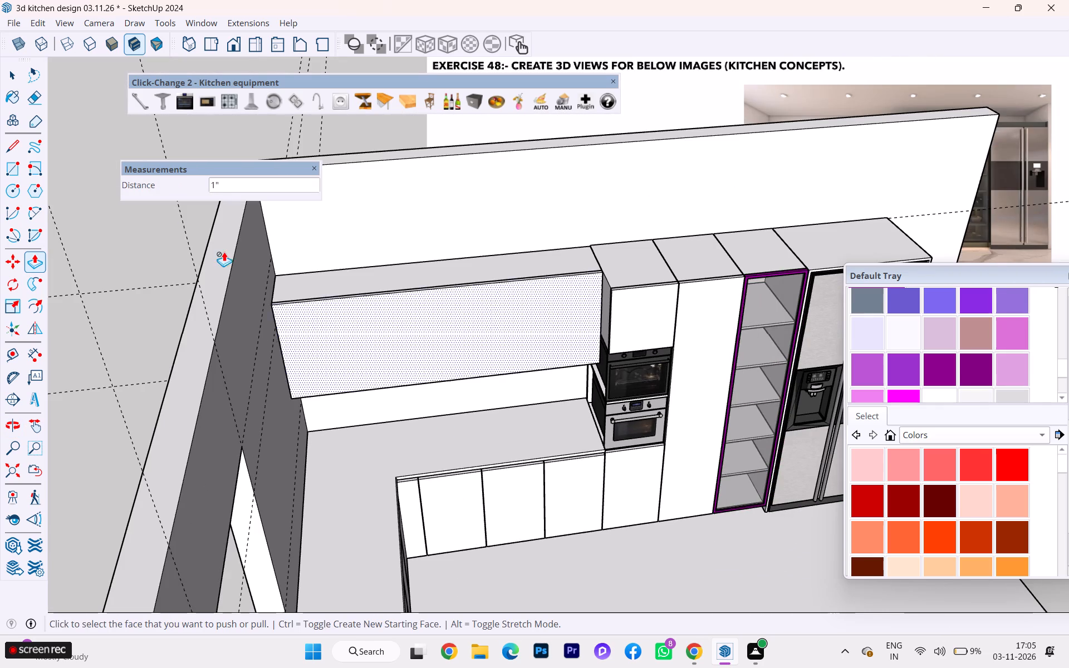
{"action": "left_click", "coordinate": [15, 72]}
{"action": "double_click", "coordinate": [468, 361]}
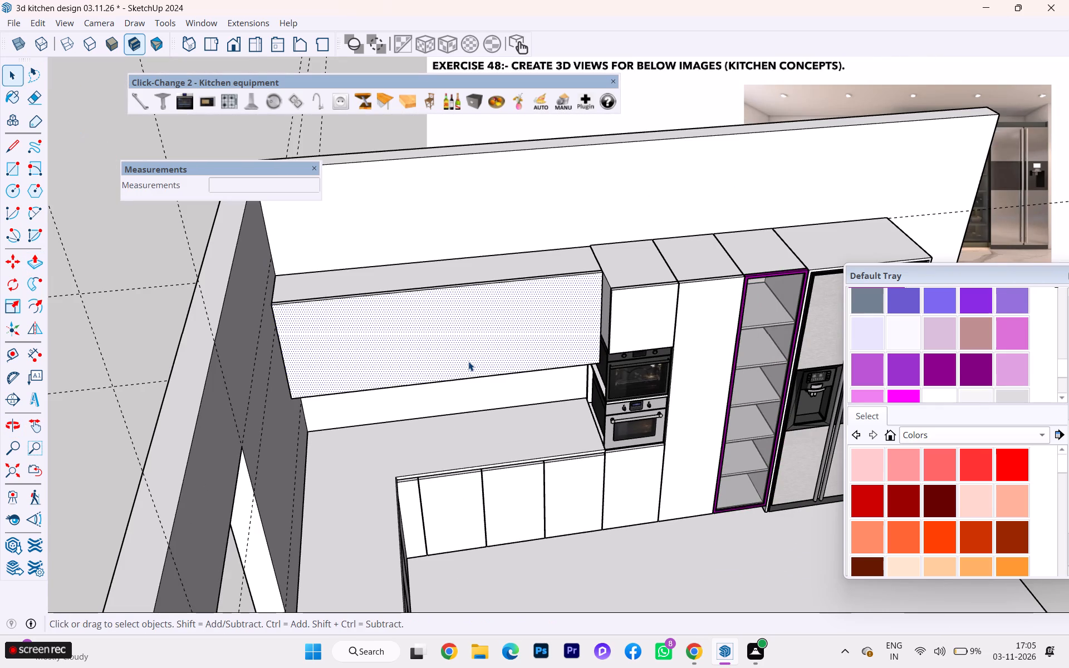
{"action": "double_click", "coordinate": [467, 359]}
{"action": "double_click", "coordinate": [467, 359]}
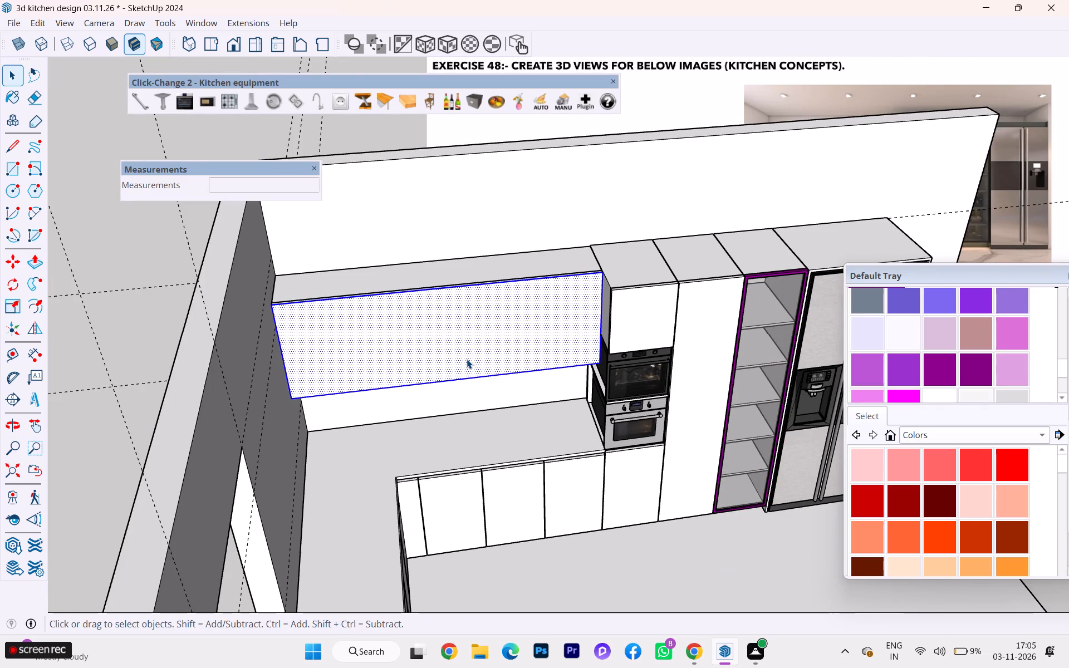
{"action": "scroll", "coordinate": [468, 352], "scroll_direction": "up", "scroll_amount": 4}
{"action": "scroll", "coordinate": [470, 347], "scroll_direction": "down", "scroll_amount": 1}
{"action": "scroll", "coordinate": [470, 347], "scroll_direction": "up", "scroll_amount": 3}
{"action": "triple_click", "coordinate": [474, 342]}
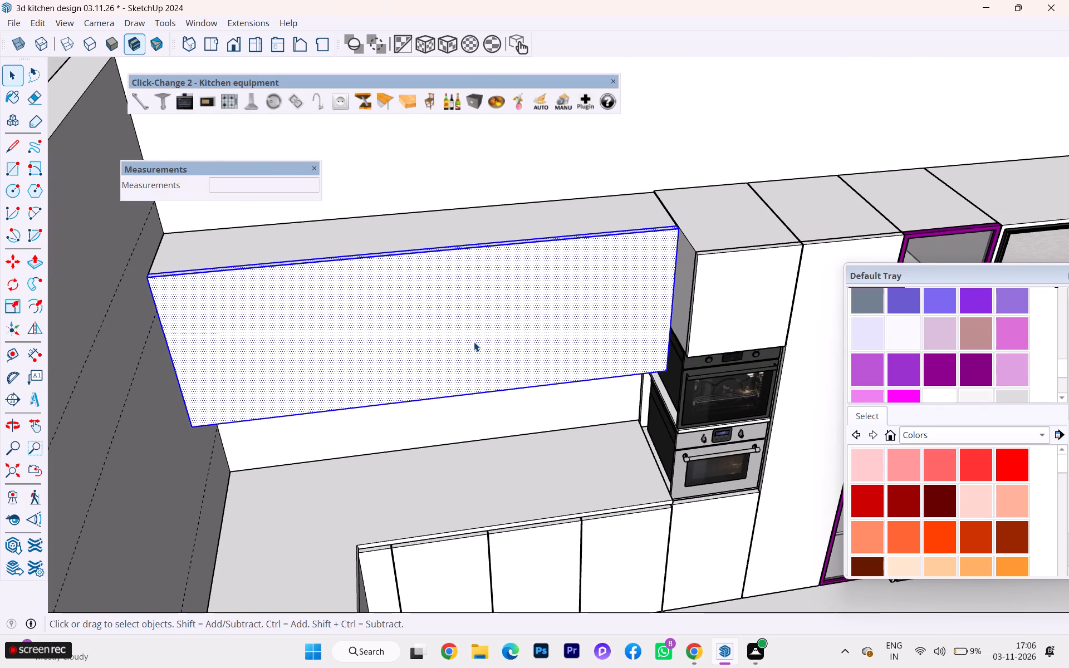
{"action": "right_click", "coordinate": [474, 342]}
{"action": "left_click", "coordinate": [532, 130]}
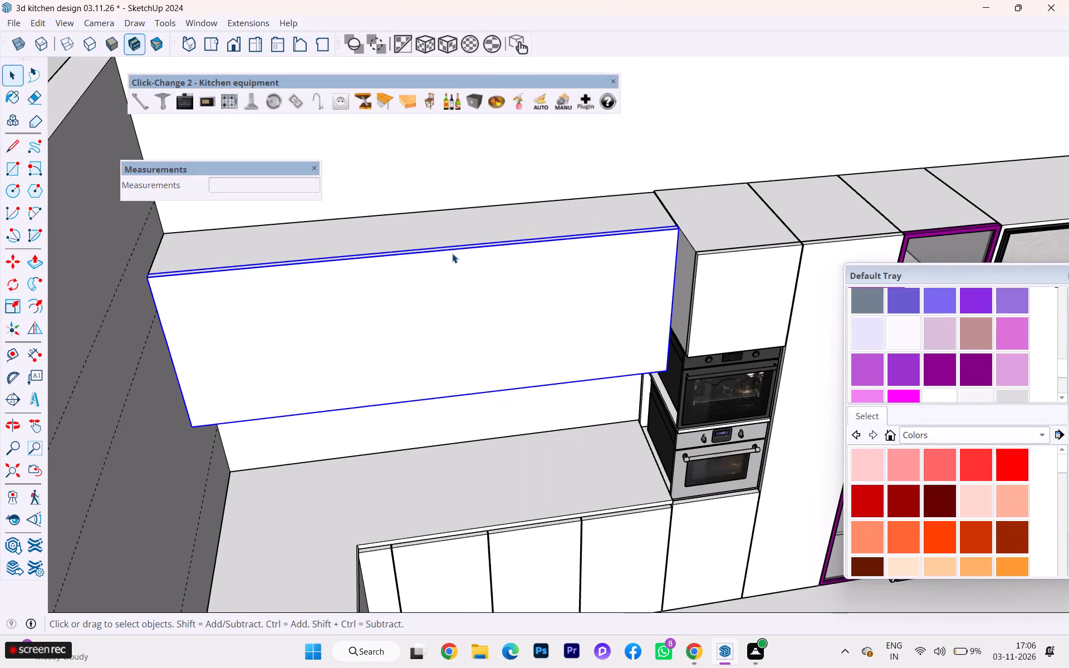
Open the front panel group for editing and place a vertical guide 18" in from its edge beside the oven unit.
{"action": "double_click", "coordinate": [386, 284]}
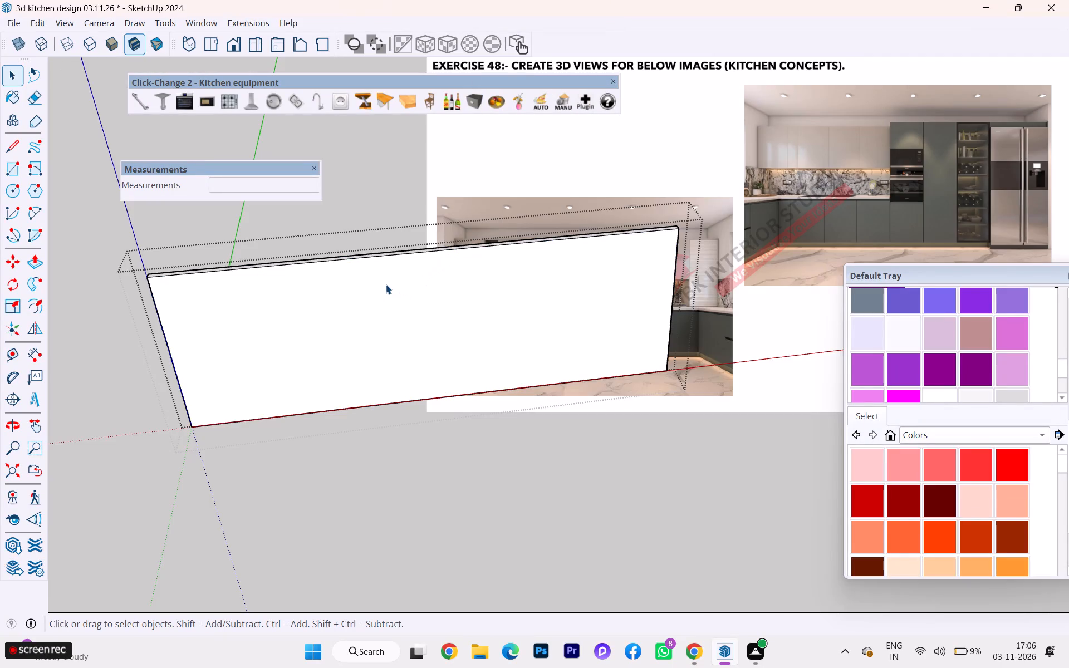
{"action": "scroll", "coordinate": [564, 254], "scroll_direction": "up", "scroll_amount": 6}
{"action": "scroll", "coordinate": [541, 253], "scroll_direction": "down", "scroll_amount": 6}
{"action": "scroll", "coordinate": [406, 262], "scroll_direction": "up", "scroll_amount": 2}
{"action": "scroll", "coordinate": [406, 262], "scroll_direction": "down", "scroll_amount": 1}
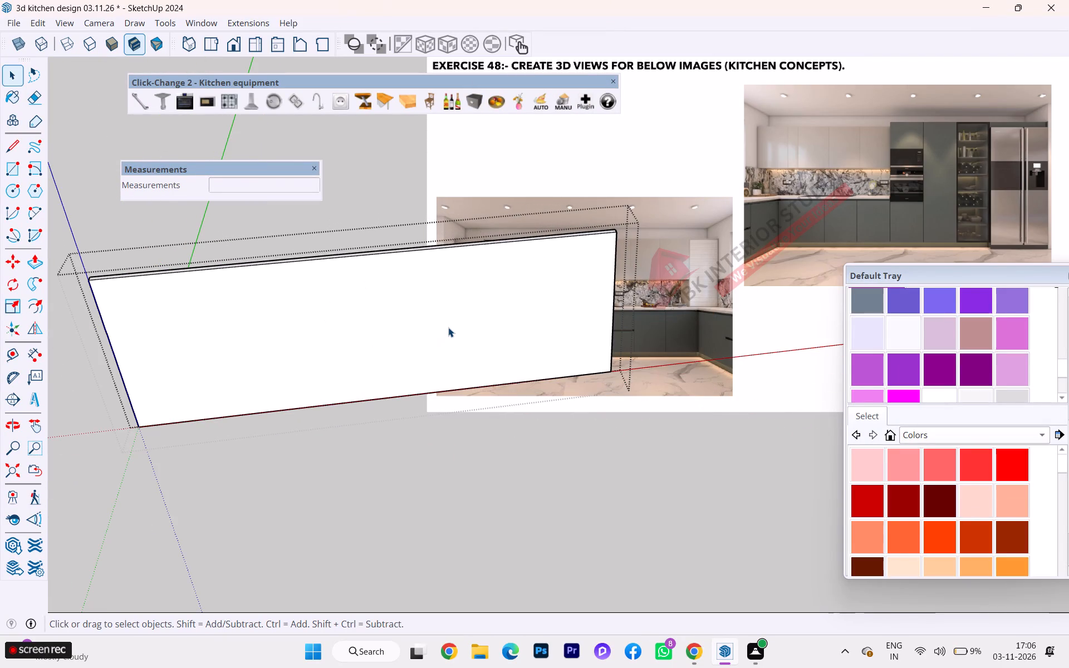
{"action": "key", "text": "t"}
{"action": "scroll", "coordinate": [599, 289], "scroll_direction": "up", "scroll_amount": 4}
{"action": "left_click", "coordinate": [619, 263]}
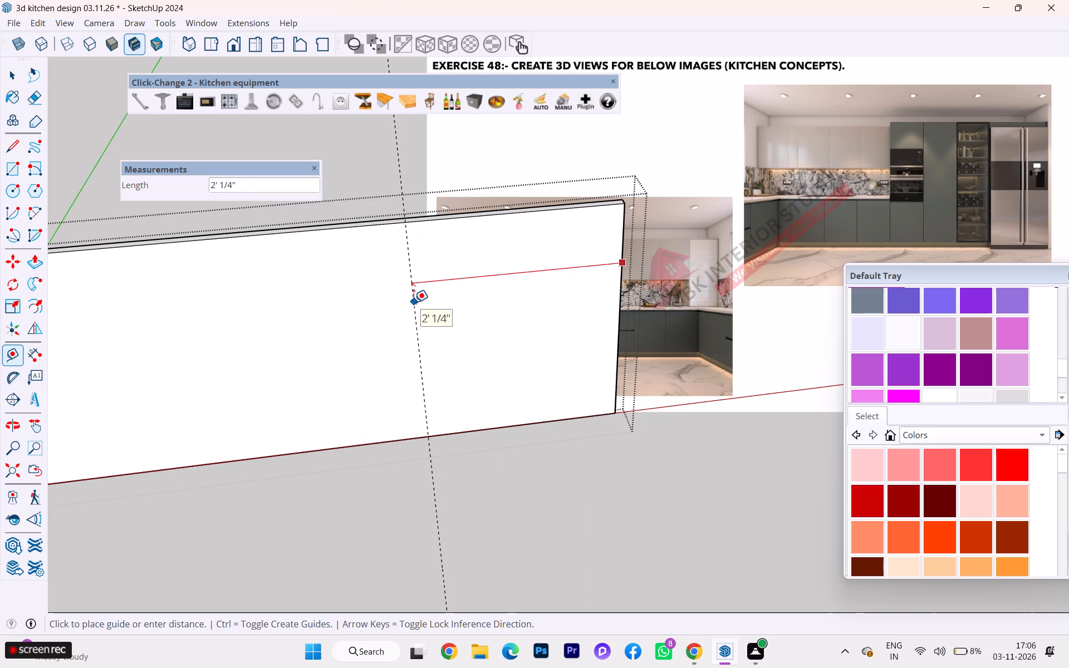
{"action": "key", "text": "Right"}
{"action": "type", "text": "18"}
{"action": "key", "text": "Return"}
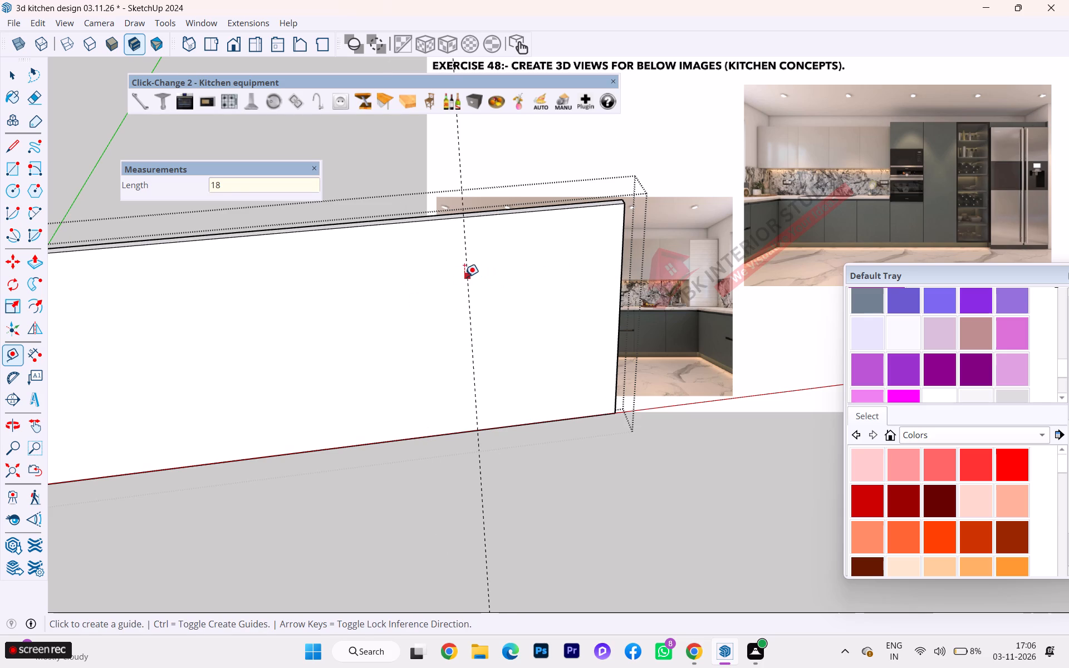
Start a second vertical guide on the front panel, offset from the 18" guide away from the oven unit.
{"action": "left_click", "coordinate": [467, 276]}
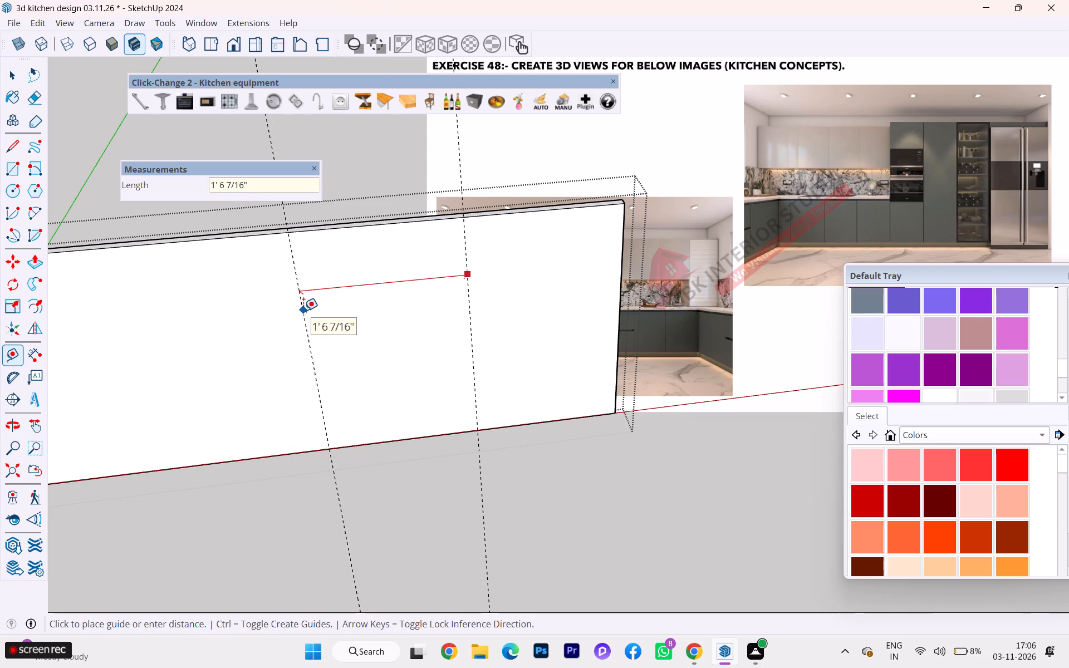
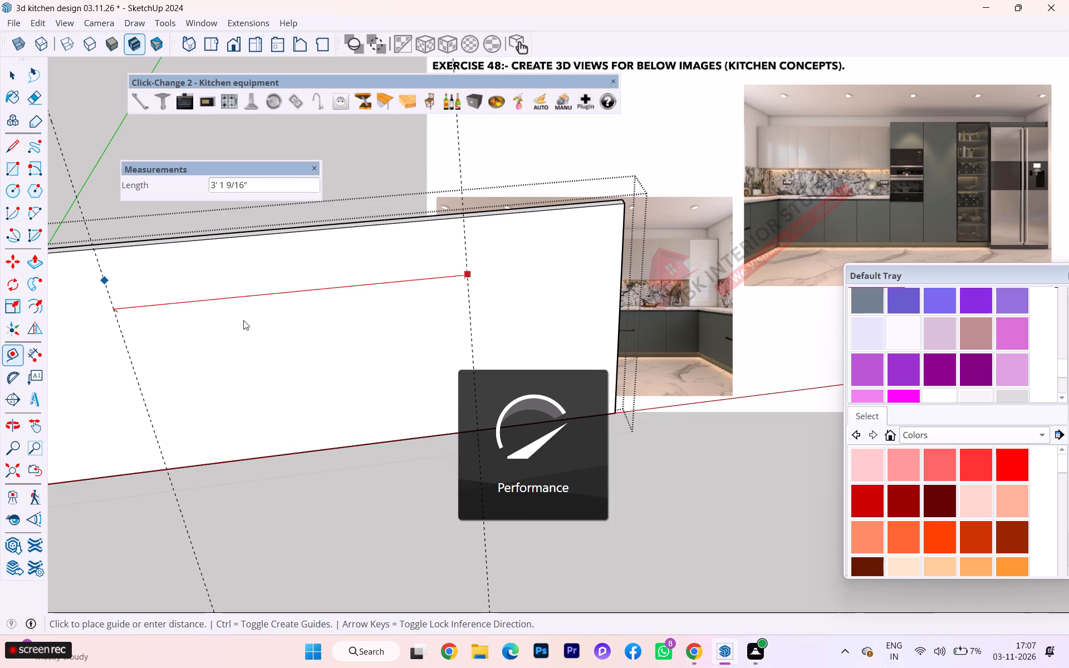
Place a guide line 4 mm from the existing vertical guide on the front face of the cabinet panel.
{"action": "scroll", "coordinate": [399, 336], "scroll_direction": "down", "scroll_amount": 3}
{"action": "scroll", "coordinate": [527, 321], "scroll_direction": "down", "scroll_amount": 5}
{"action": "scroll", "coordinate": [527, 321], "scroll_direction": "up", "scroll_amount": 7}
{"action": "scroll", "coordinate": [377, 311], "scroll_direction": "up", "scroll_amount": 2}
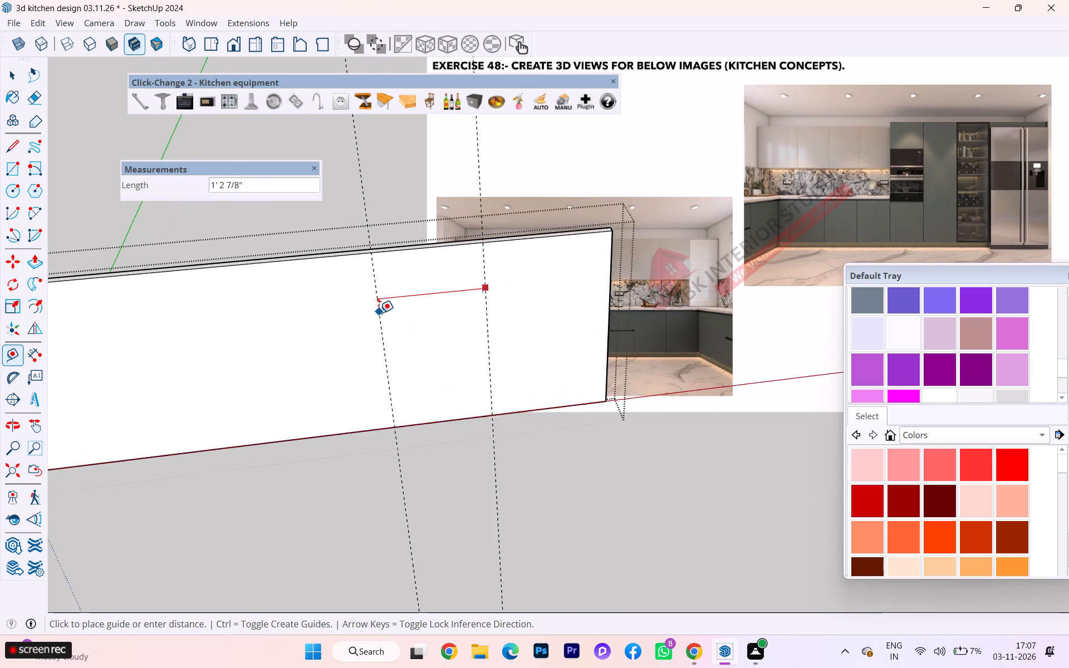
{"action": "scroll", "coordinate": [379, 313], "scroll_direction": "up", "scroll_amount": 1}
{"action": "type", "text": "4mm"}
{"action": "key", "text": "Return"}
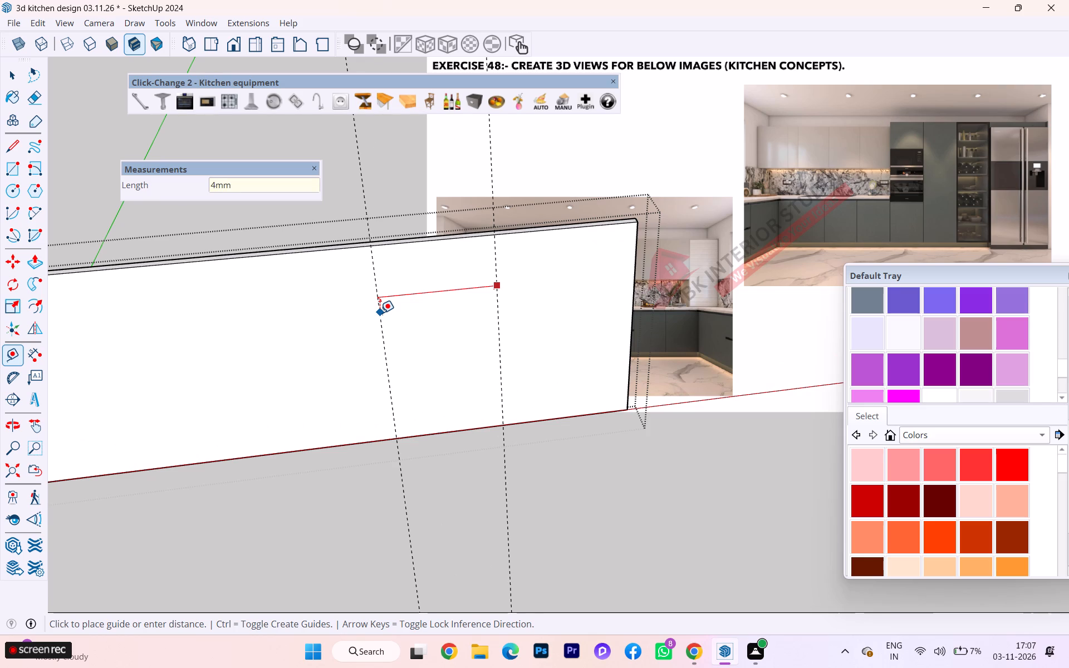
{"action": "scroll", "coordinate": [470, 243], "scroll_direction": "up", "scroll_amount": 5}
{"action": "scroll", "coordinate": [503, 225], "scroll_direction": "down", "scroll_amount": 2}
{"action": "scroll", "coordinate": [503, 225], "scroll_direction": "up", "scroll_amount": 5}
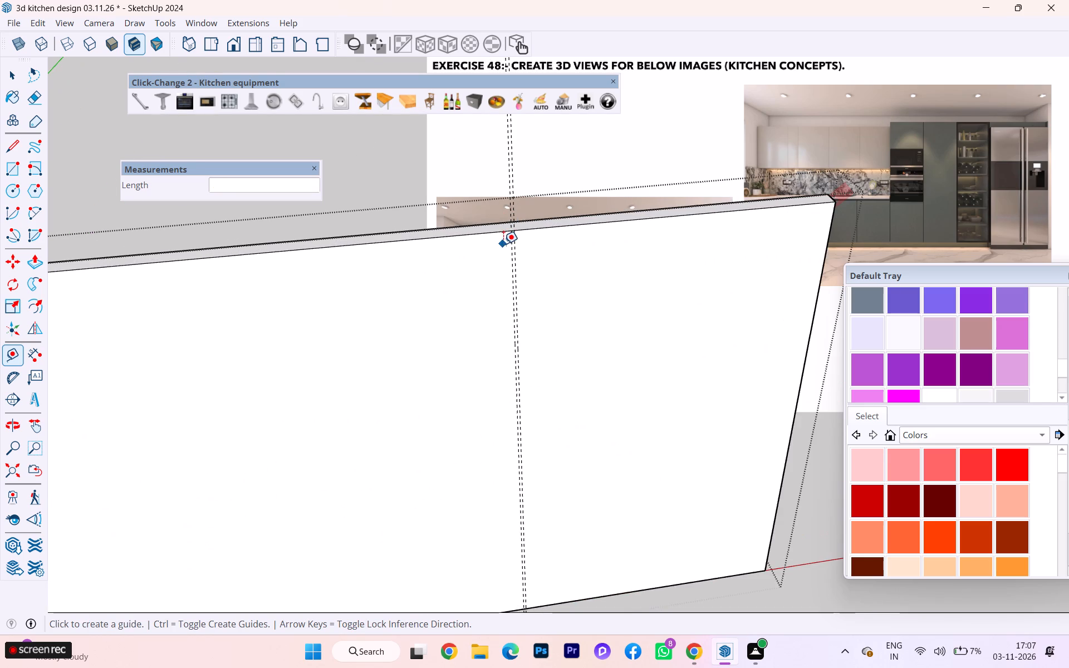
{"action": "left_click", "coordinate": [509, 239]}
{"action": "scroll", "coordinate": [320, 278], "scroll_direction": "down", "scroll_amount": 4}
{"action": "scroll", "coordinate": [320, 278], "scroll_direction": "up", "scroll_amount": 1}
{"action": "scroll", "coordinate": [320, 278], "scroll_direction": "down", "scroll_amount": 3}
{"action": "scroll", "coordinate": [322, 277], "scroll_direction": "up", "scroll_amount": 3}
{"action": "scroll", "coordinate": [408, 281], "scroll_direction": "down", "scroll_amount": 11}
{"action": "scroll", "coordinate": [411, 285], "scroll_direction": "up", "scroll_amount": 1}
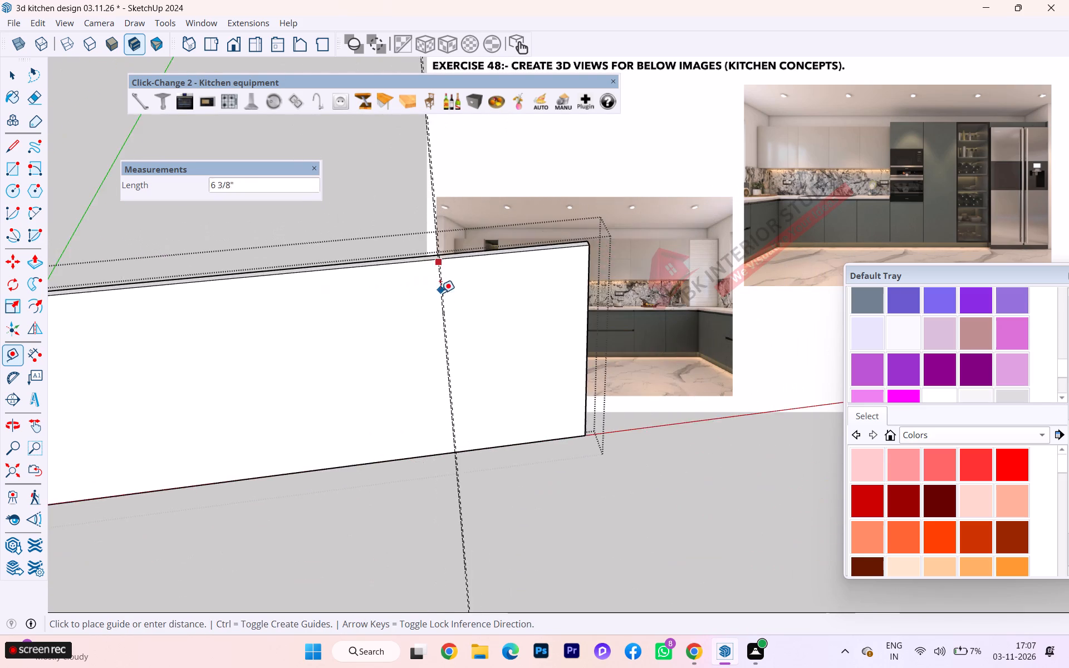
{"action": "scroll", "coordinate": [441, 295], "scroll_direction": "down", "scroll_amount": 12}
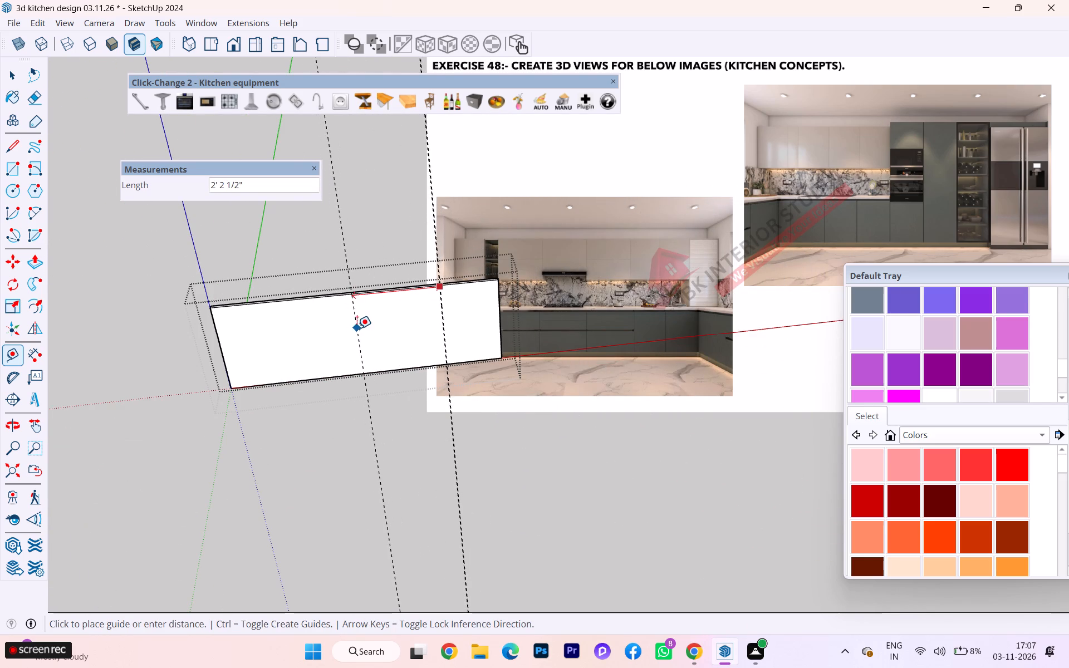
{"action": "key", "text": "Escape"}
Add a linear dimension along the panel's bottom front edge, from the origin corner to the opposite corner, offset outward from the panel.
{"action": "scroll", "coordinate": [318, 320], "scroll_direction": "up", "scroll_amount": 1}
{"action": "scroll", "coordinate": [318, 320], "scroll_direction": "down", "scroll_amount": 1}
{"action": "scroll", "coordinate": [320, 320], "scroll_direction": "up", "scroll_amount": 3}
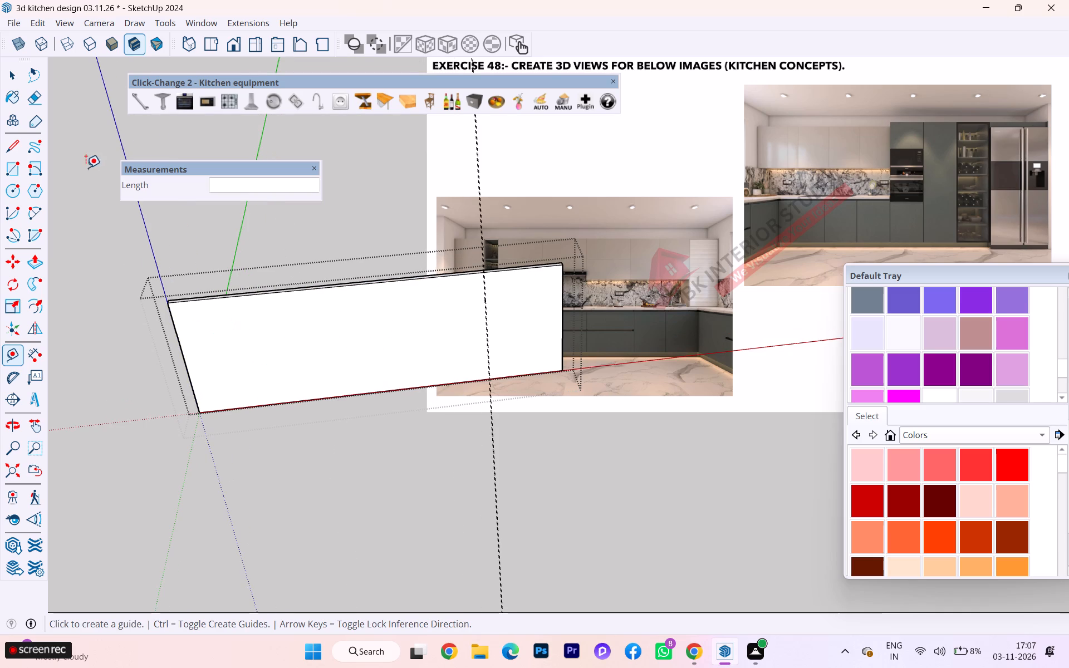
{"action": "left_click", "coordinate": [6, 74]}
{"action": "scroll", "coordinate": [205, 411], "scroll_direction": "up", "scroll_amount": 8}
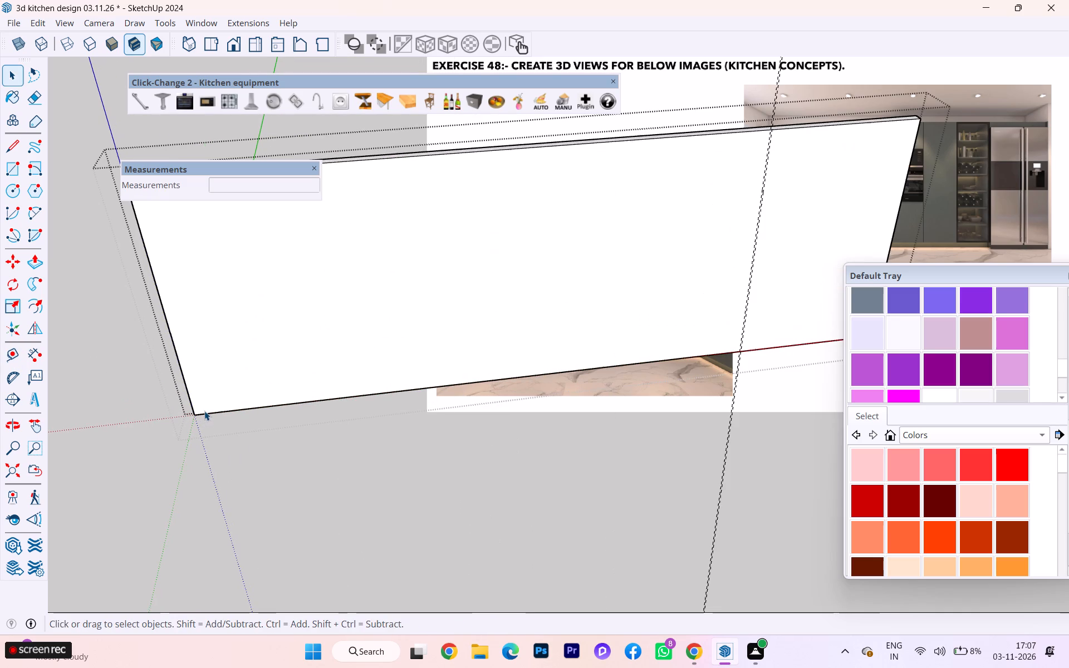
{"action": "left_click", "coordinate": [15, 80]}
{"action": "left_click", "coordinate": [39, 358]}
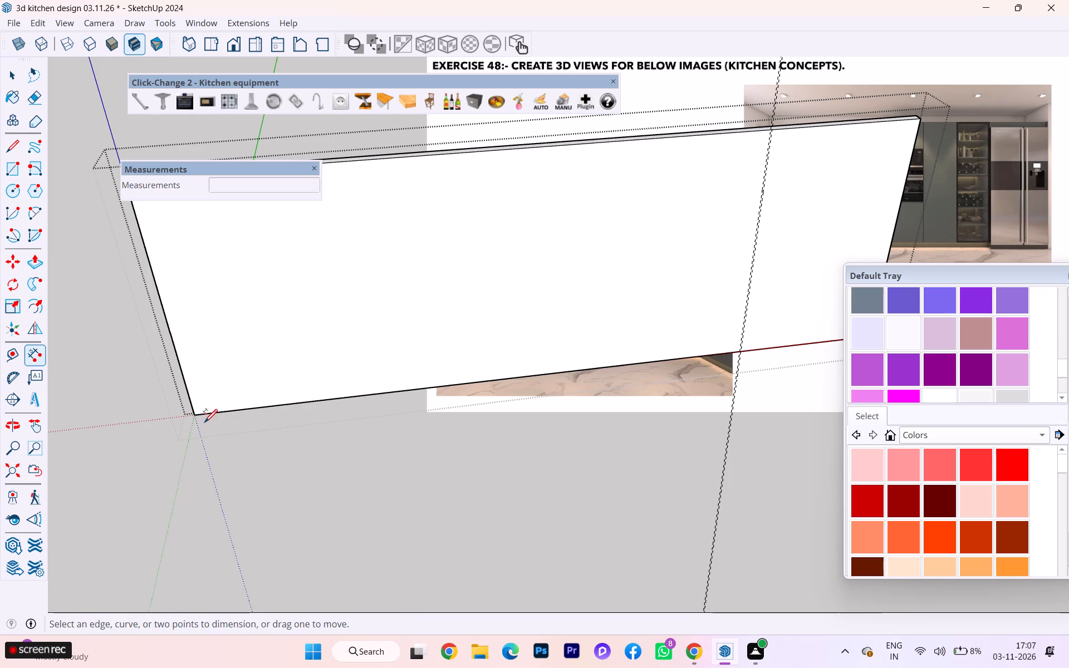
{"action": "left_click", "coordinate": [191, 416]}
{"action": "scroll", "coordinate": [227, 389], "scroll_direction": "down", "scroll_amount": 2}
{"action": "scroll", "coordinate": [116, 379], "scroll_direction": "up", "scroll_amount": 1}
{"action": "scroll", "coordinate": [106, 377], "scroll_direction": "down", "scroll_amount": 1}
{"action": "scroll", "coordinate": [90, 375], "scroll_direction": "up", "scroll_amount": 1}
{"action": "scroll", "coordinate": [90, 375], "scroll_direction": "down", "scroll_amount": 3}
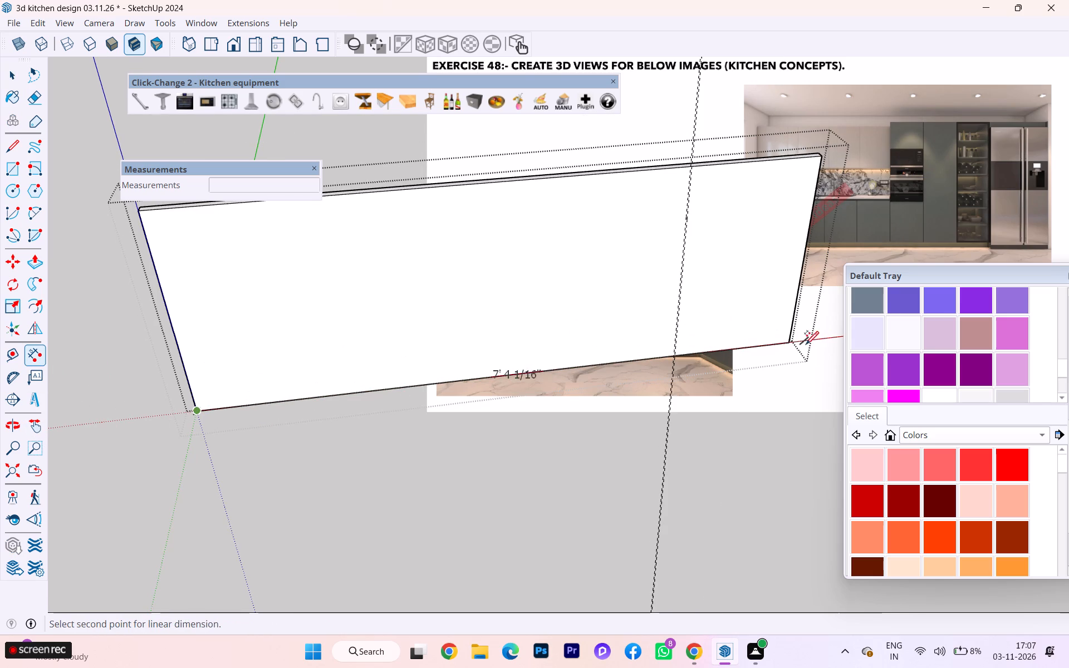
{"action": "left_click", "coordinate": [793, 343]}
{"action": "left_click", "coordinate": [800, 413]}
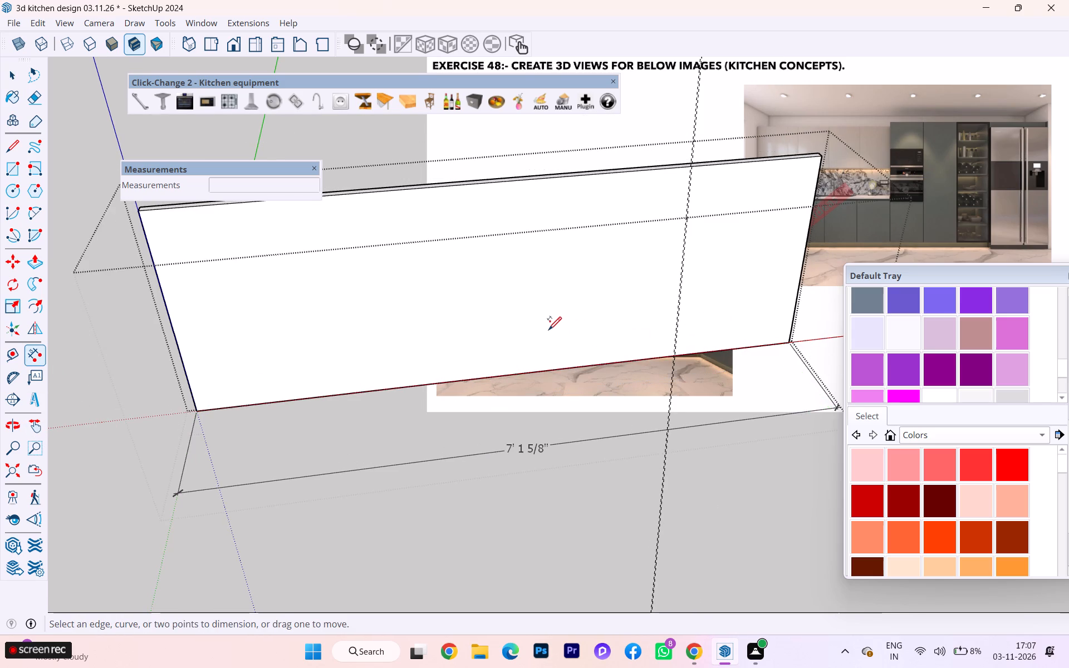
{"action": "scroll", "coordinate": [547, 328], "scroll_direction": "down", "scroll_amount": 6}
{"action": "scroll", "coordinate": [498, 340], "scroll_direction": "down", "scroll_amount": 6}
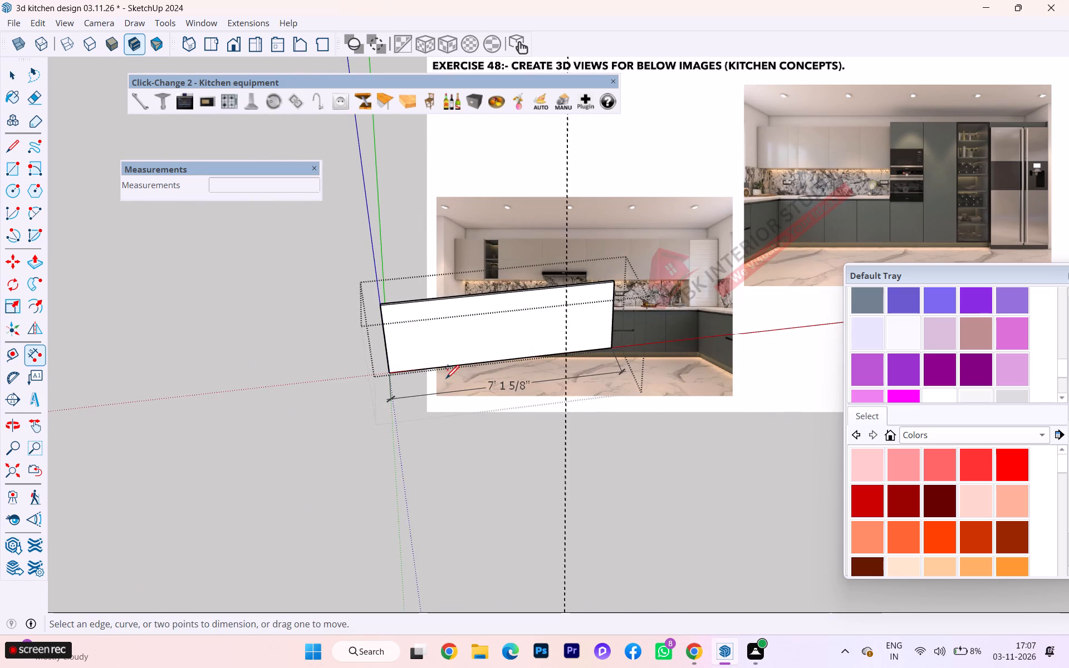
{"action": "scroll", "coordinate": [445, 377], "scroll_direction": "up", "scroll_amount": 2}
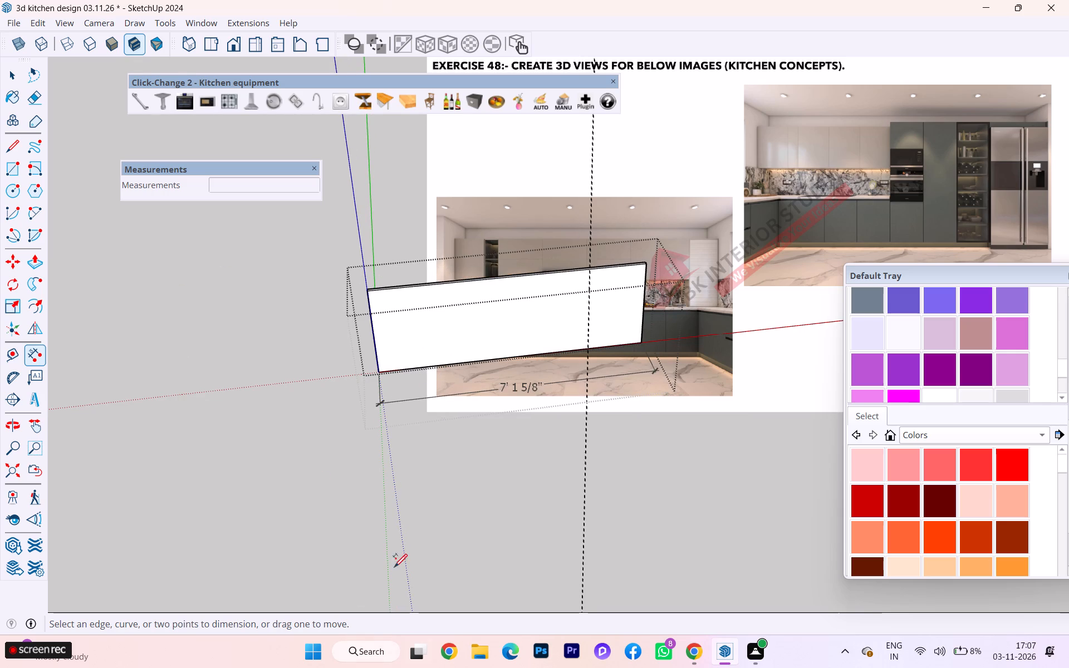
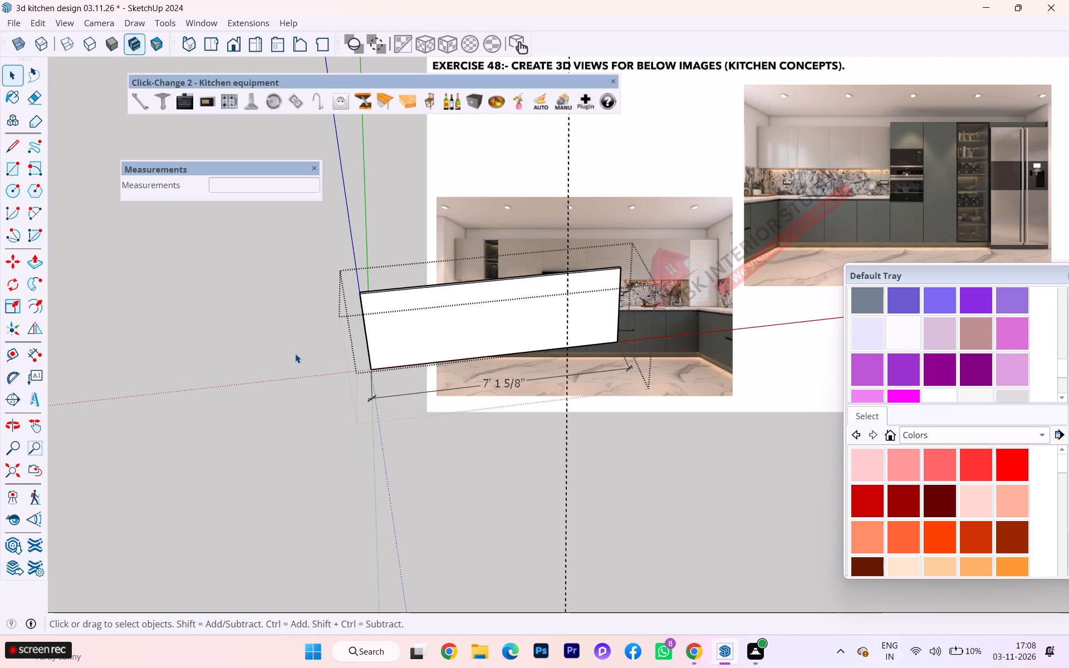
Undo the panel's bottom-edge dimension and the guide offset 4 mm from the vertical guide.
{"action": "scroll", "coordinate": [611, 317], "scroll_direction": "down", "scroll_amount": 1}
{"action": "scroll", "coordinate": [611, 317], "scroll_direction": "up", "scroll_amount": 6}
{"action": "scroll", "coordinate": [532, 297], "scroll_direction": "up", "scroll_amount": 1}
{"action": "scroll", "coordinate": [532, 297], "scroll_direction": "down", "scroll_amount": 2}
{"action": "scroll", "coordinate": [532, 297], "scroll_direction": "up", "scroll_amount": 3}
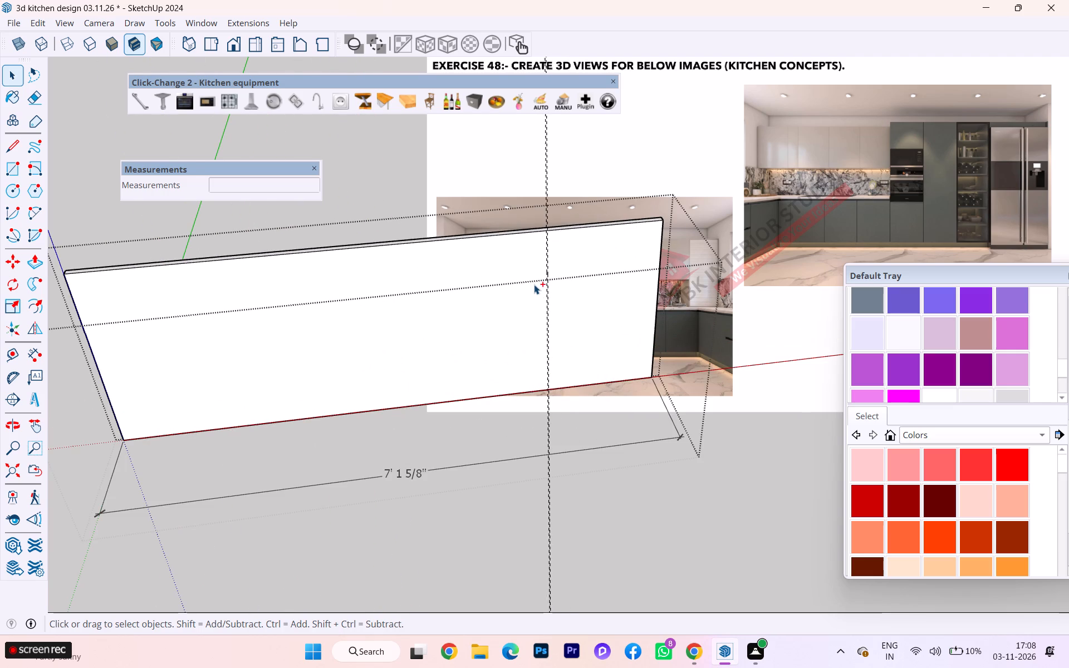
{"action": "key", "text": "ctrl+z"}
{"action": "key", "text": "ctrl+z"}
{"action": "key", "text": "ctrl+z"}
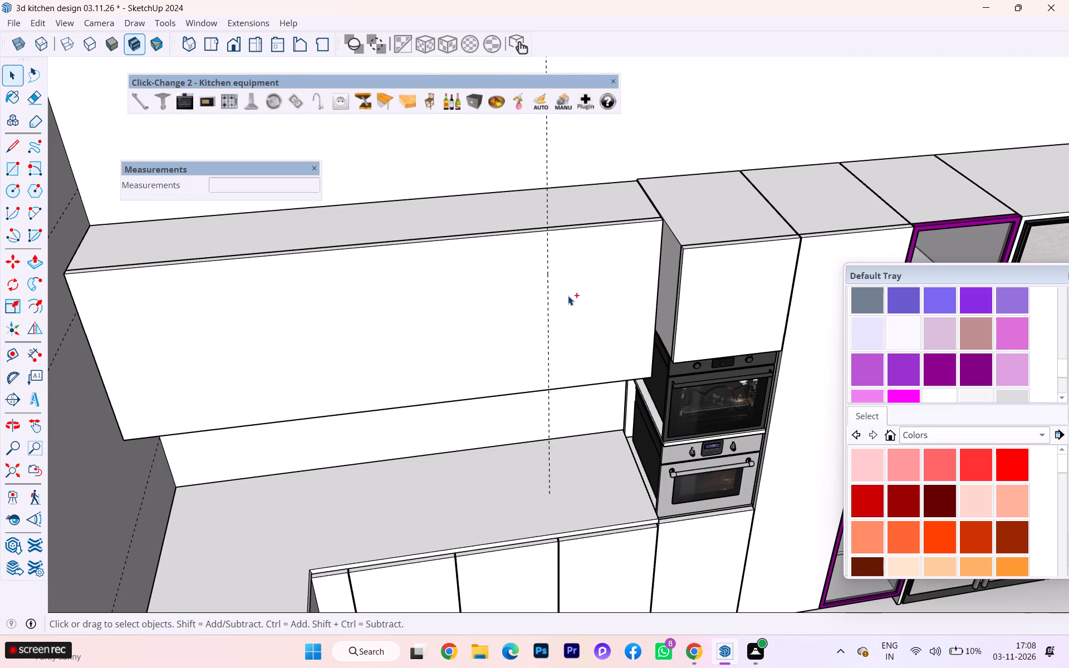
{"action": "key", "text": "ctrl+z"}
{"action": "scroll", "coordinate": [577, 282], "scroll_direction": "down", "scroll_amount": 1}
{"action": "middle_click_drag", "start_coordinate": [562, 294], "coordinate": [448, 299]}
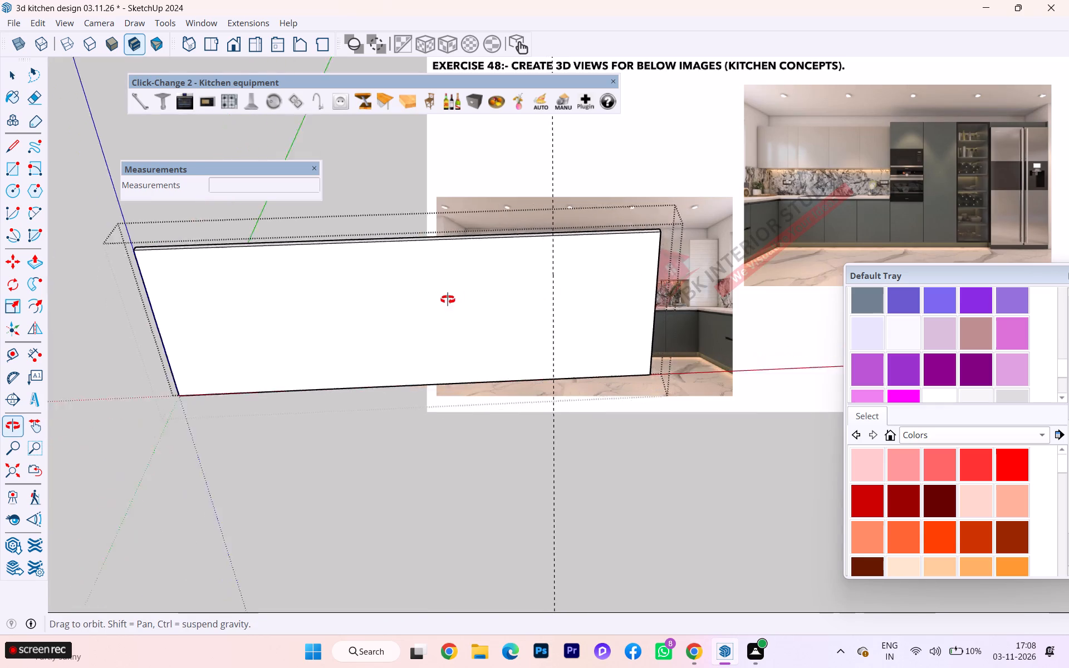
{"action": "middle_click_drag", "start_coordinate": [448, 299], "coordinate": [266, 308]}
{"action": "scroll", "coordinate": [453, 306], "scroll_direction": "up", "scroll_amount": 3}
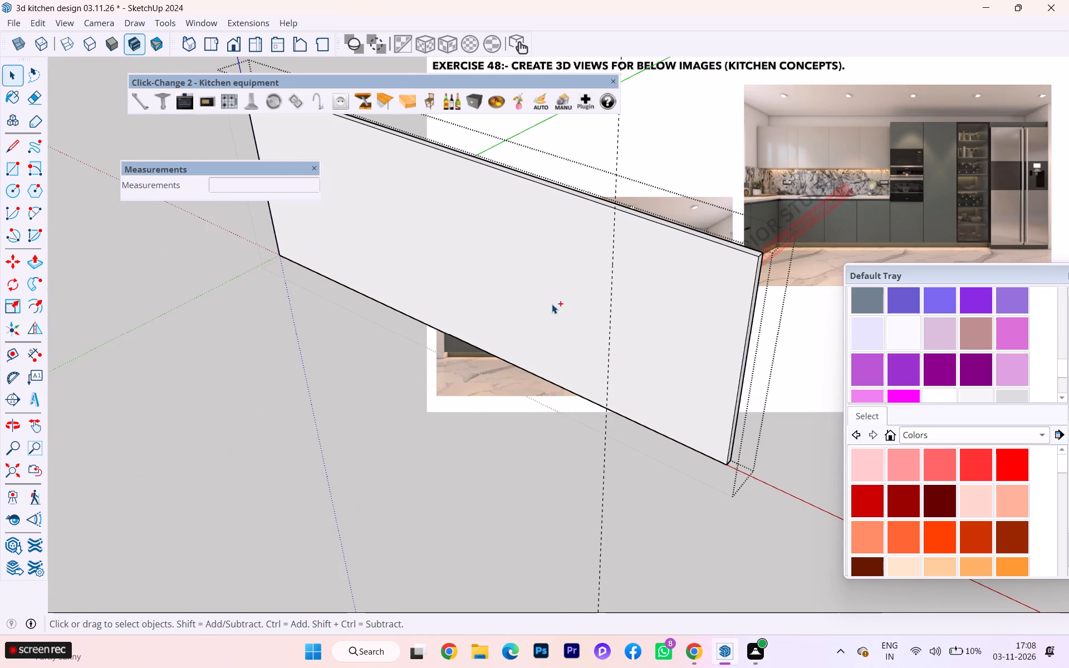
{"action": "key", "text": "ctrl+y"}
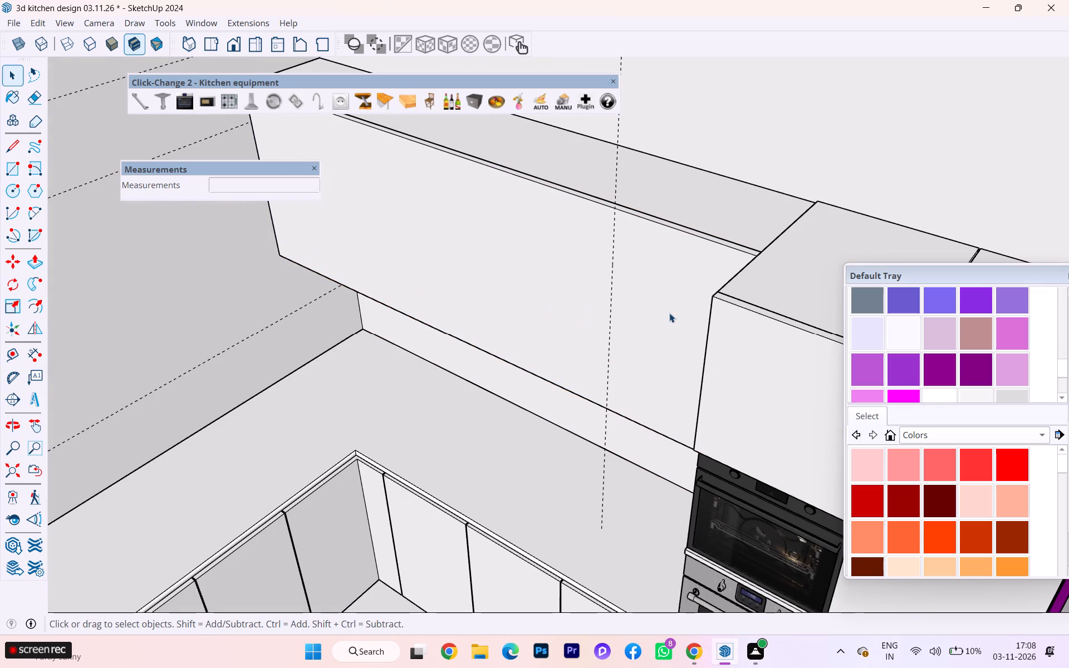
Open the upper cabinet panel for editing and delete its remaining vertical guide.
{"action": "double_click", "coordinate": [664, 310]}
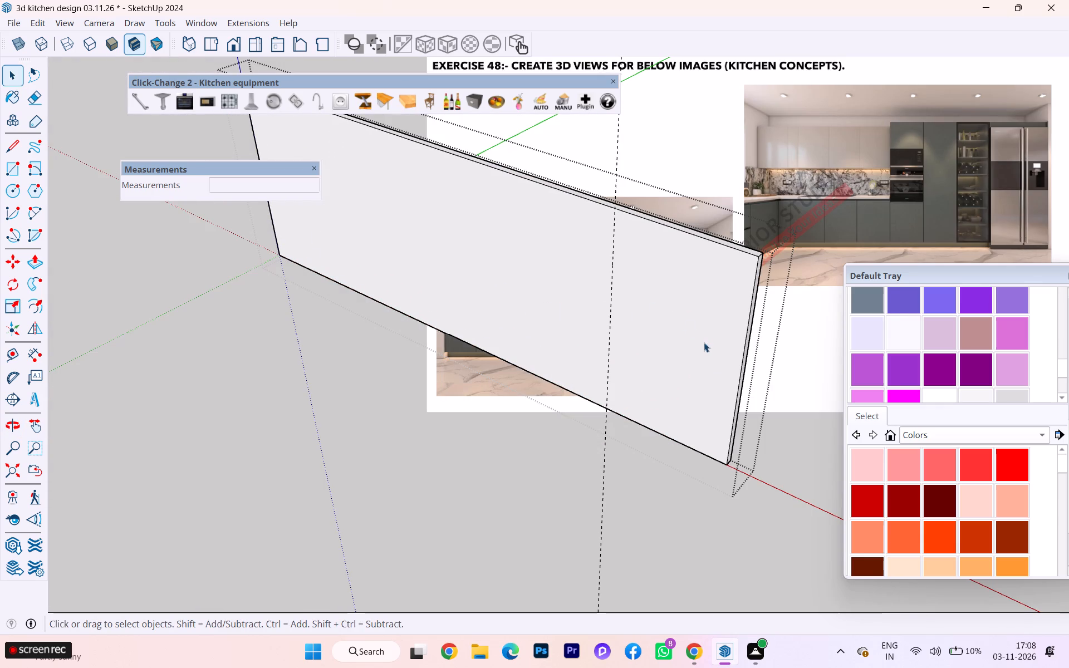
{"action": "left_click_drag", "start_coordinate": [610, 132], "coordinate": [580, 462]}
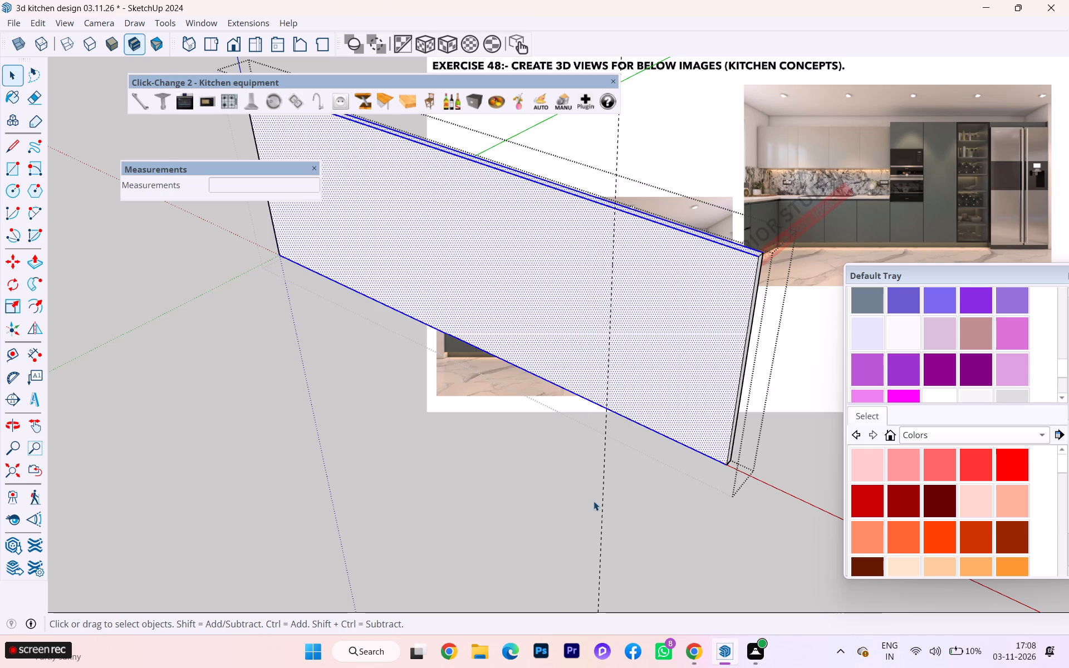
{"action": "left_click", "coordinate": [594, 502]}
{"action": "left_click", "coordinate": [604, 474]}
{"action": "double_click", "coordinate": [604, 474]}
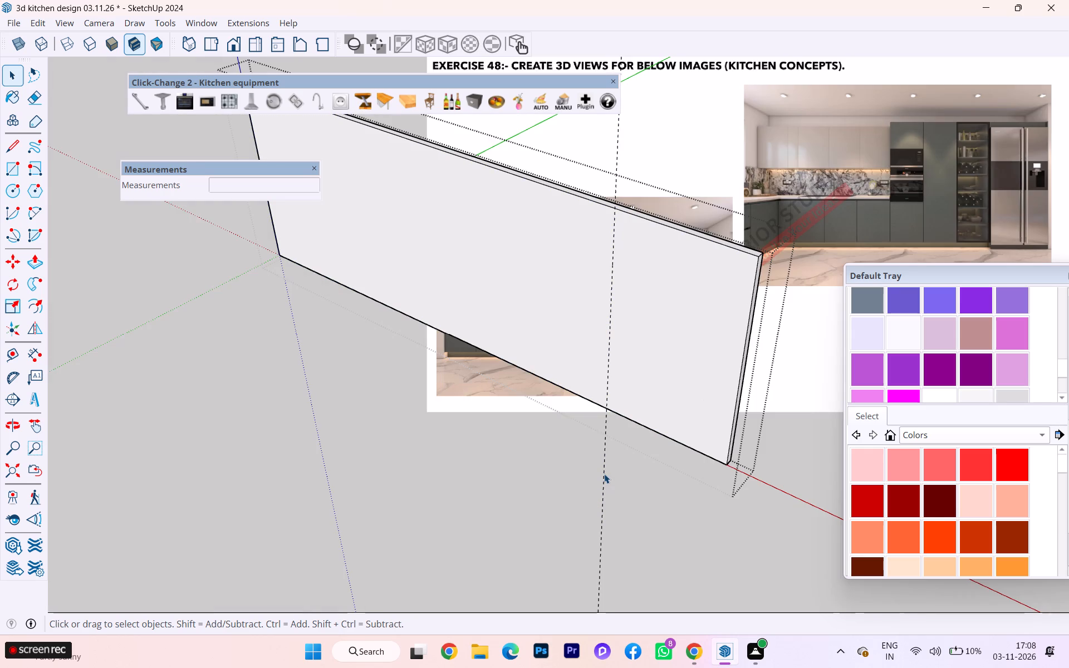
{"action": "left_click", "coordinate": [604, 474]}
{"action": "key", "text": "Delete"}
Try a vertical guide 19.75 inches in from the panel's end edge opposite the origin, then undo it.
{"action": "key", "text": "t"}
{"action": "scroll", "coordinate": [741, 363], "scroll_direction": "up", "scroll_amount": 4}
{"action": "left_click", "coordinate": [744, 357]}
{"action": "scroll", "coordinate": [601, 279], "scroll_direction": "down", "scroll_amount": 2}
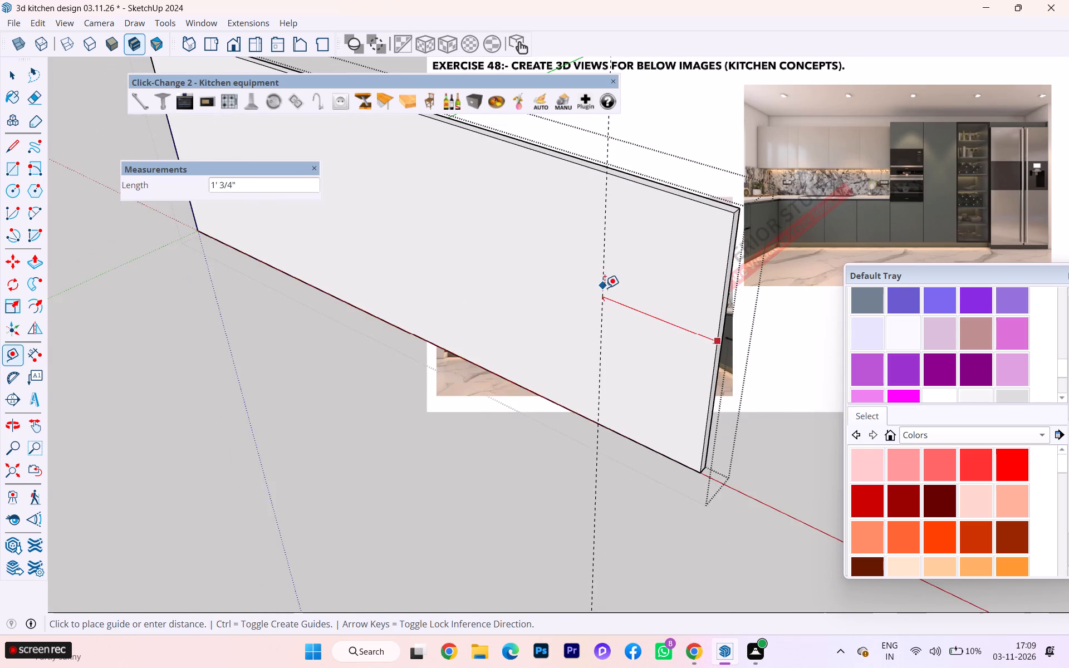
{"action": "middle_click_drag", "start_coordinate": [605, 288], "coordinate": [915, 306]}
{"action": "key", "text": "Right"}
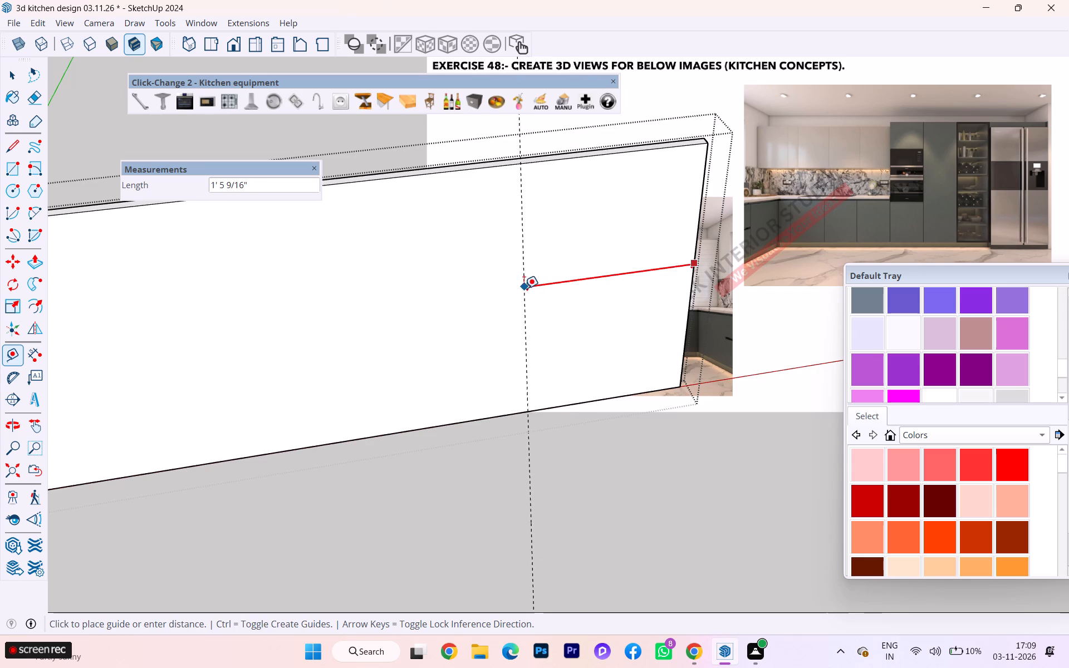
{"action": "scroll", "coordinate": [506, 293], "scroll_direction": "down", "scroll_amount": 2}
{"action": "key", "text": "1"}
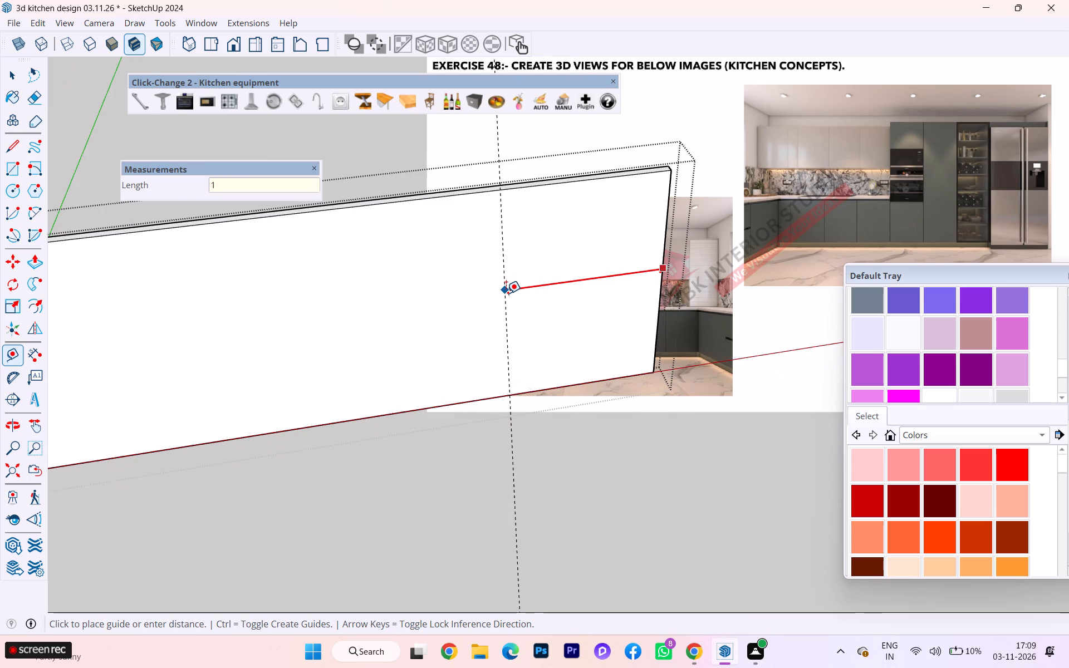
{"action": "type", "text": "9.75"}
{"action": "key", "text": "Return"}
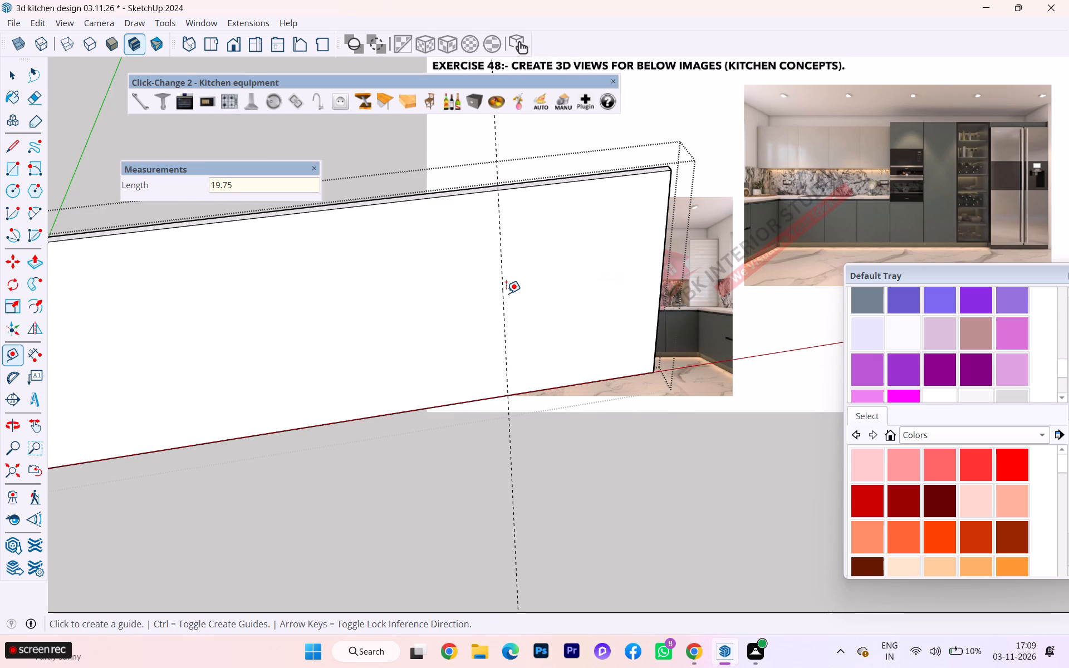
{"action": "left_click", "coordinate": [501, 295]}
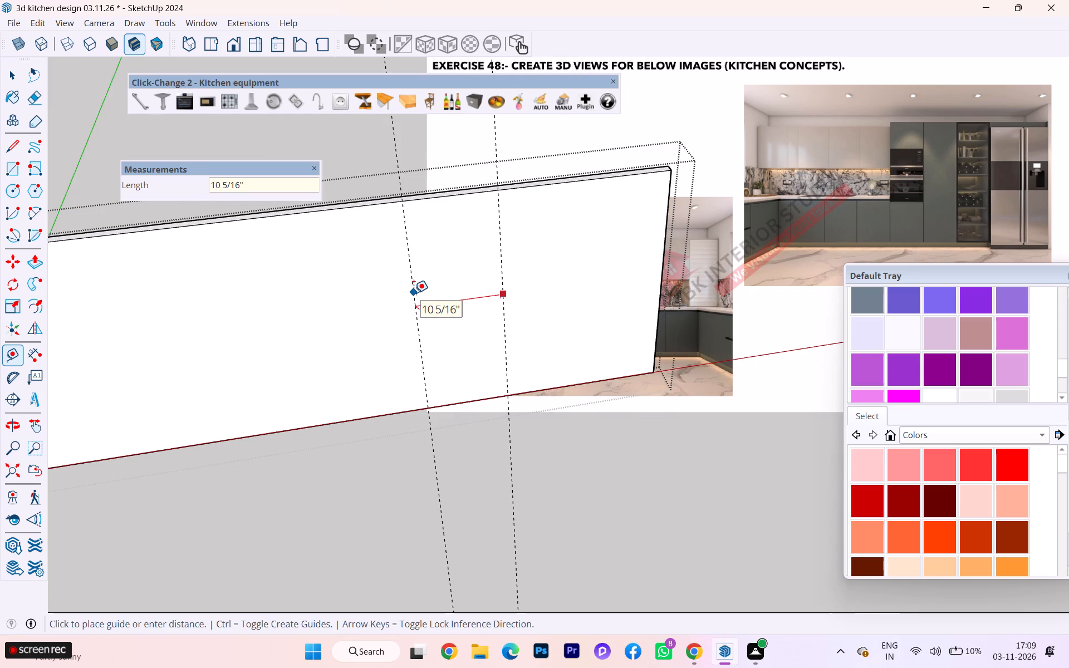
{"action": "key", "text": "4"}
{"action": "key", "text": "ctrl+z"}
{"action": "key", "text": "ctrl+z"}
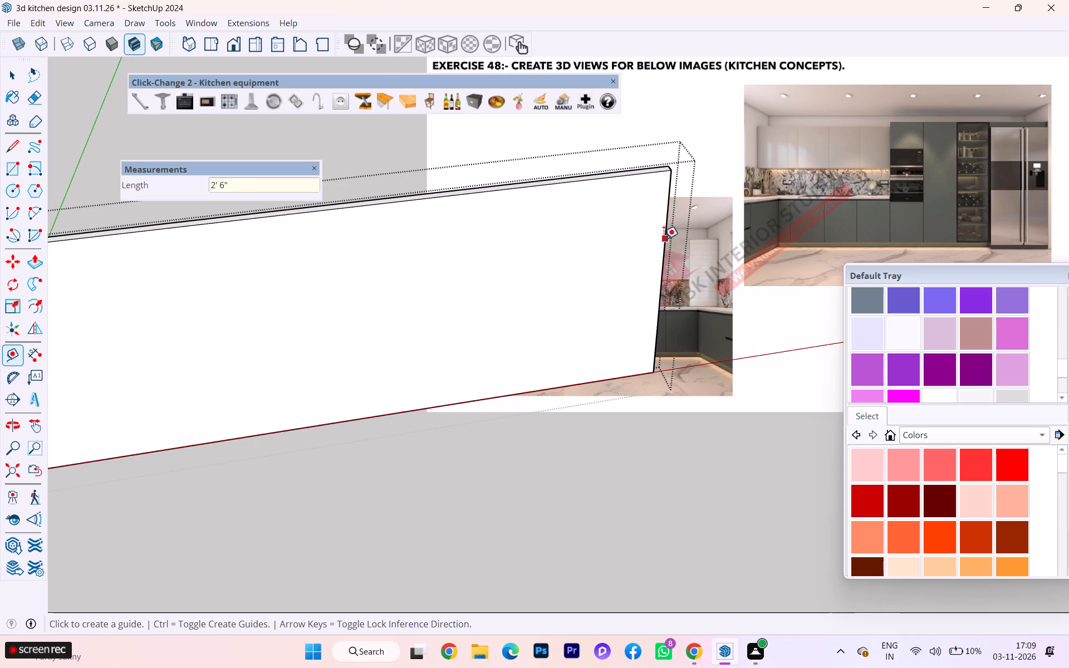
Place a vertical guide 19 inches in from the panel's end edge opposite the origin.
{"action": "left_click", "coordinate": [664, 239]}
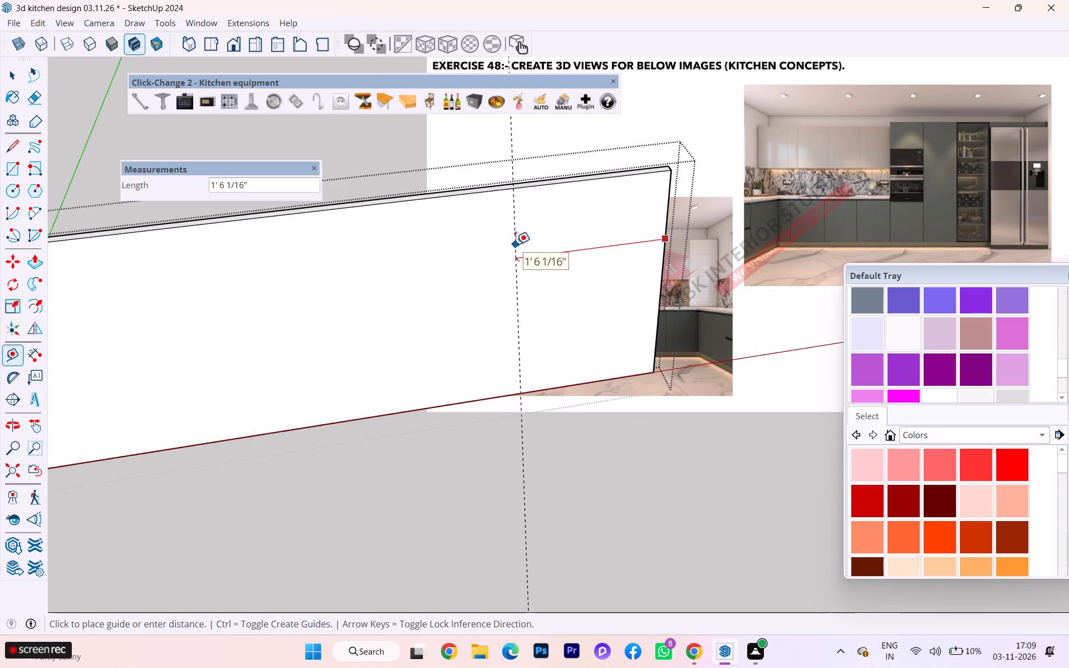
{"action": "type", "text": "19"}
{"action": "key", "text": "Return"}
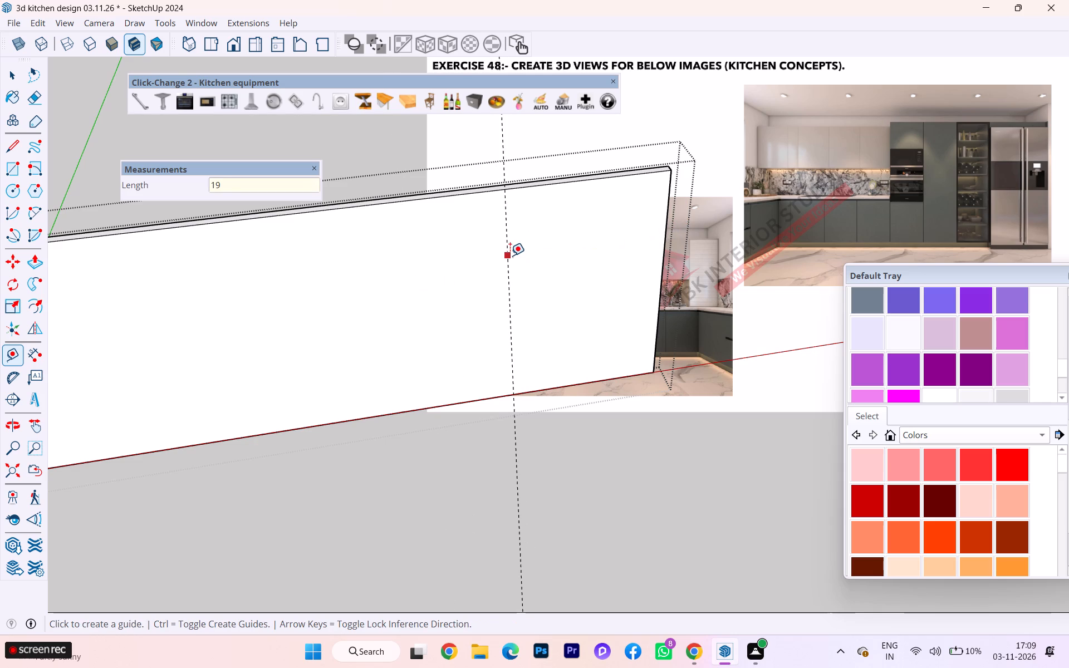
Add a second guide 4 mm from the 19-inch guide, on the side toward the origin.
{"action": "left_click", "coordinate": [510, 256]}
{"action": "key", "text": "4"}
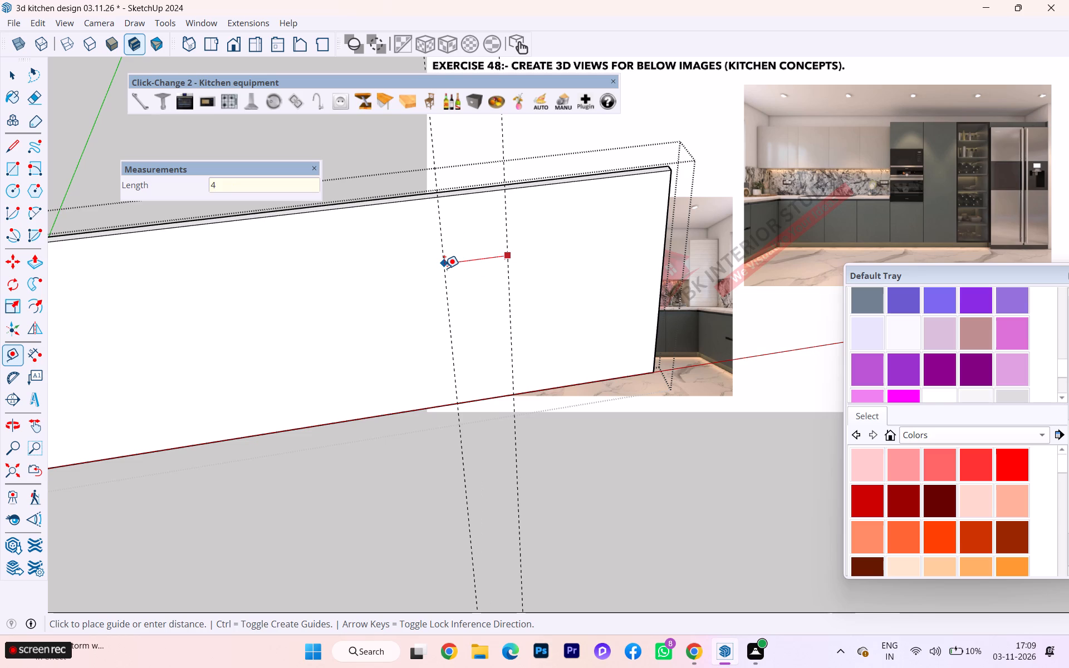
{"action": "type", "text": "mm"}
{"action": "key", "text": "Return"}
Place a vertical guide 19.50 inches from the first 4 mm guide pair, toward the origin end of the panel.
{"action": "scroll", "coordinate": [530, 231], "scroll_direction": "up", "scroll_amount": 1}
{"action": "scroll", "coordinate": [530, 231], "scroll_direction": "down", "scroll_amount": 1}
{"action": "scroll", "coordinate": [530, 231], "scroll_direction": "up", "scroll_amount": 3}
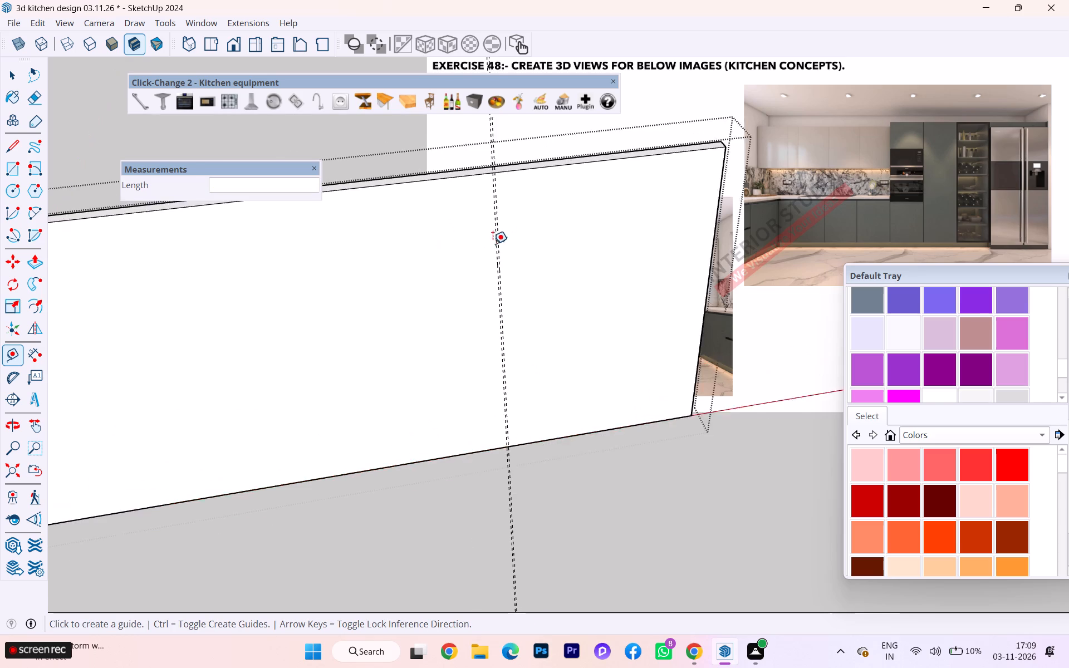
{"action": "scroll", "coordinate": [493, 244], "scroll_direction": "up", "scroll_amount": 3}
{"action": "scroll", "coordinate": [492, 243], "scroll_direction": "down", "scroll_amount": 5}
{"action": "scroll", "coordinate": [492, 243], "scroll_direction": "up", "scroll_amount": 3}
{"action": "scroll", "coordinate": [492, 243], "scroll_direction": "down", "scroll_amount": 1}
{"action": "scroll", "coordinate": [492, 243], "scroll_direction": "up", "scroll_amount": 1}
{"action": "left_click", "coordinate": [493, 235]}
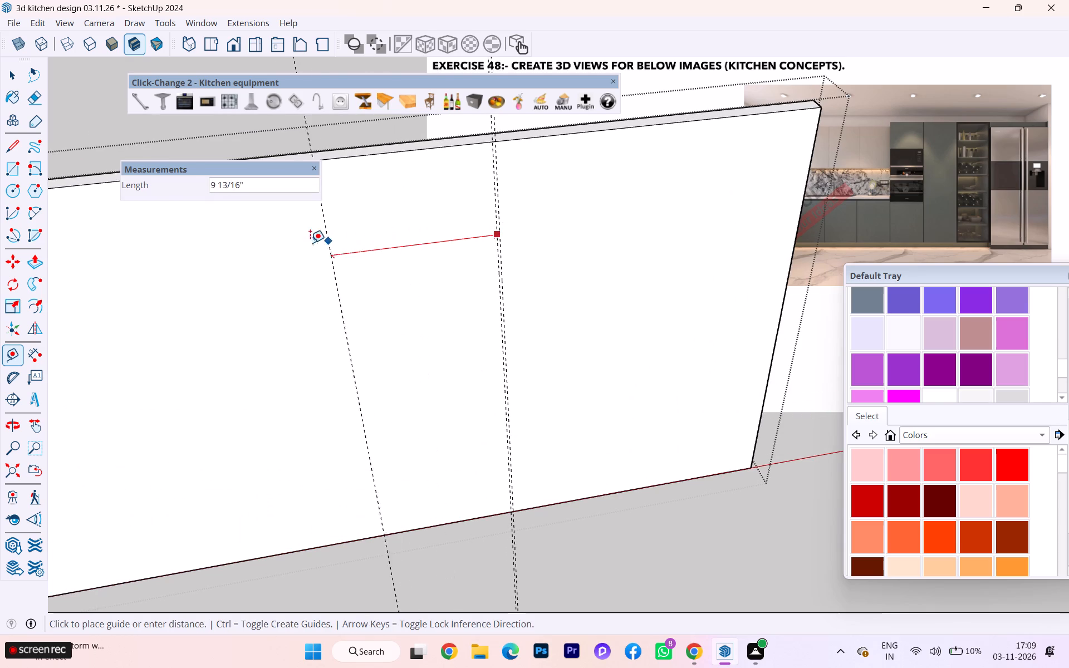
{"action": "scroll", "coordinate": [310, 243], "scroll_direction": "down", "scroll_amount": 3}
{"action": "scroll", "coordinate": [315, 244], "scroll_direction": "up", "scroll_amount": 2}
{"action": "scroll", "coordinate": [318, 244], "scroll_direction": "down", "scroll_amount": 1}
{"action": "scroll", "coordinate": [445, 303], "scroll_direction": "up", "scroll_amount": 1}
{"action": "scroll", "coordinate": [445, 303], "scroll_direction": "down", "scroll_amount": 3}
{"action": "scroll", "coordinate": [445, 304], "scroll_direction": "up", "scroll_amount": 5}
{"action": "scroll", "coordinate": [445, 305], "scroll_direction": "down", "scroll_amount": 6}
{"action": "scroll", "coordinate": [352, 329], "scroll_direction": "down", "scroll_amount": 1}
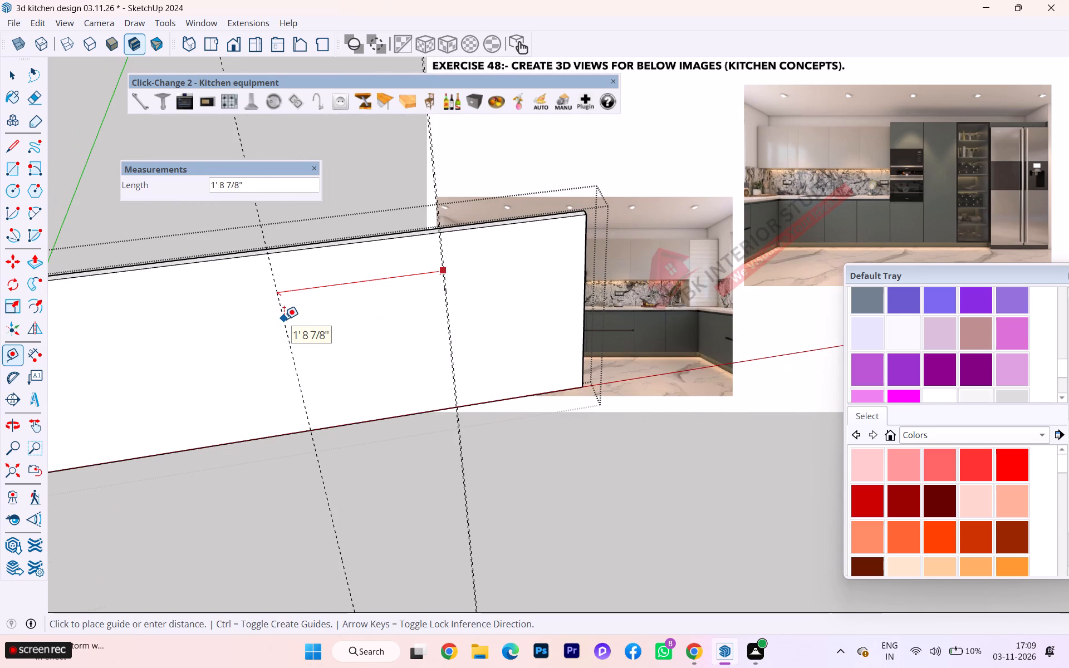
{"action": "type", "text": "19."}
{"action": "type", "text": "50"}
{"action": "key", "text": "Return"}
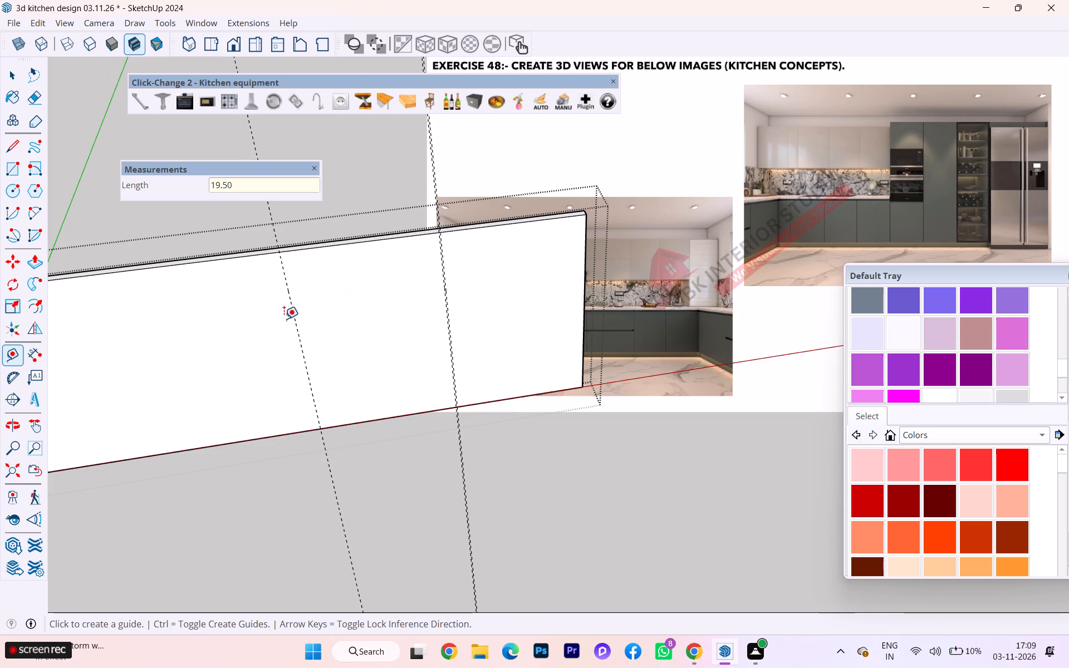
Add a guide 4 mm from the 19.50-inch guide to mark the second gap between panel divisions.
{"action": "left_click", "coordinate": [296, 301]}
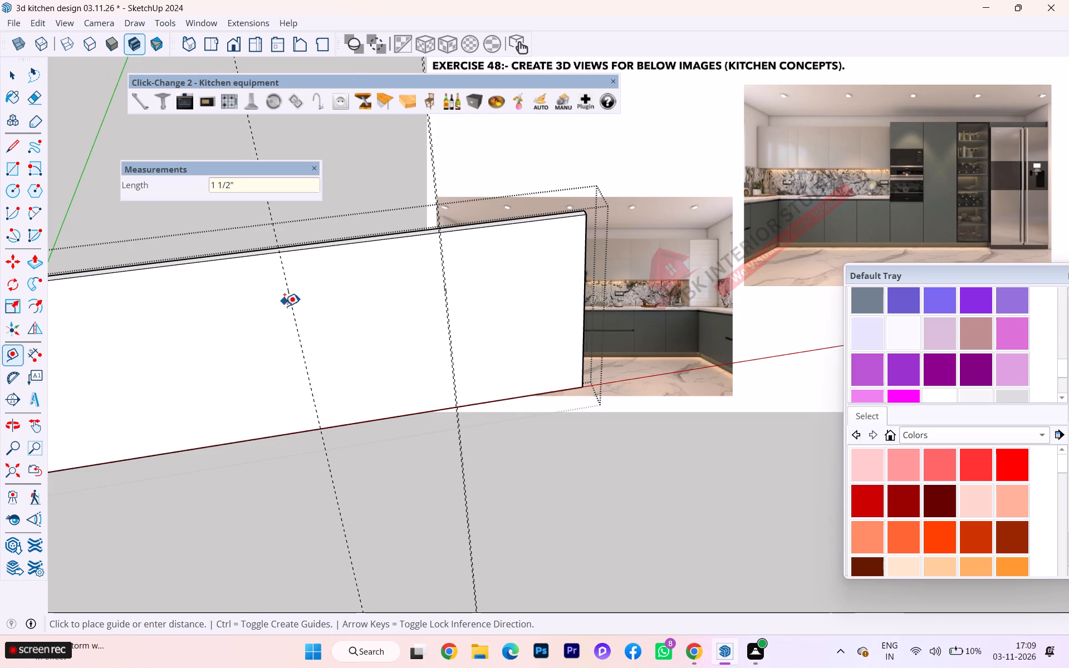
{"action": "key", "text": "ctrl+z"}
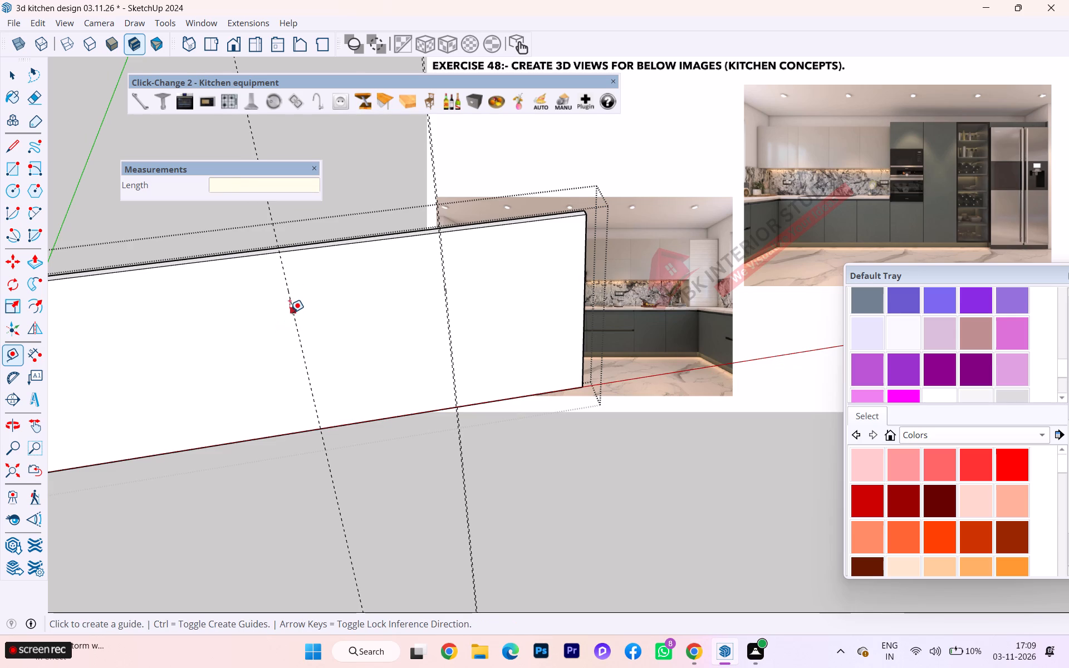
{"action": "left_click", "coordinate": [290, 312]}
{"action": "key", "text": "Escape"}
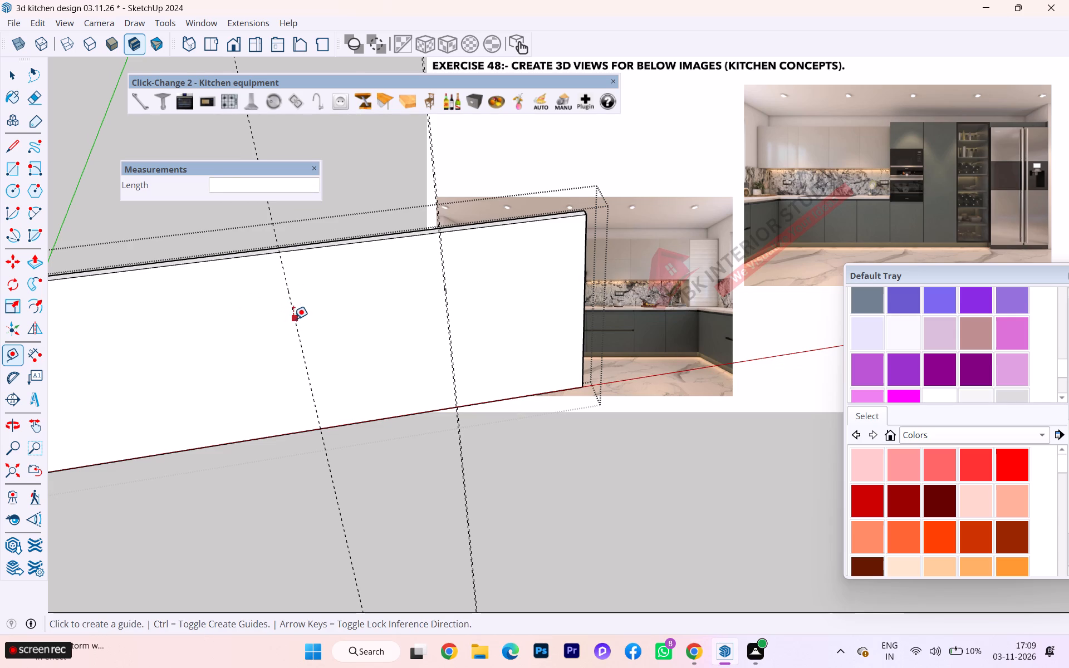
{"action": "left_click", "coordinate": [293, 319]}
{"action": "scroll", "coordinate": [232, 326], "scroll_direction": "down", "scroll_amount": 3}
{"action": "type", "text": "4mm"}
{"action": "key", "text": "Return"}
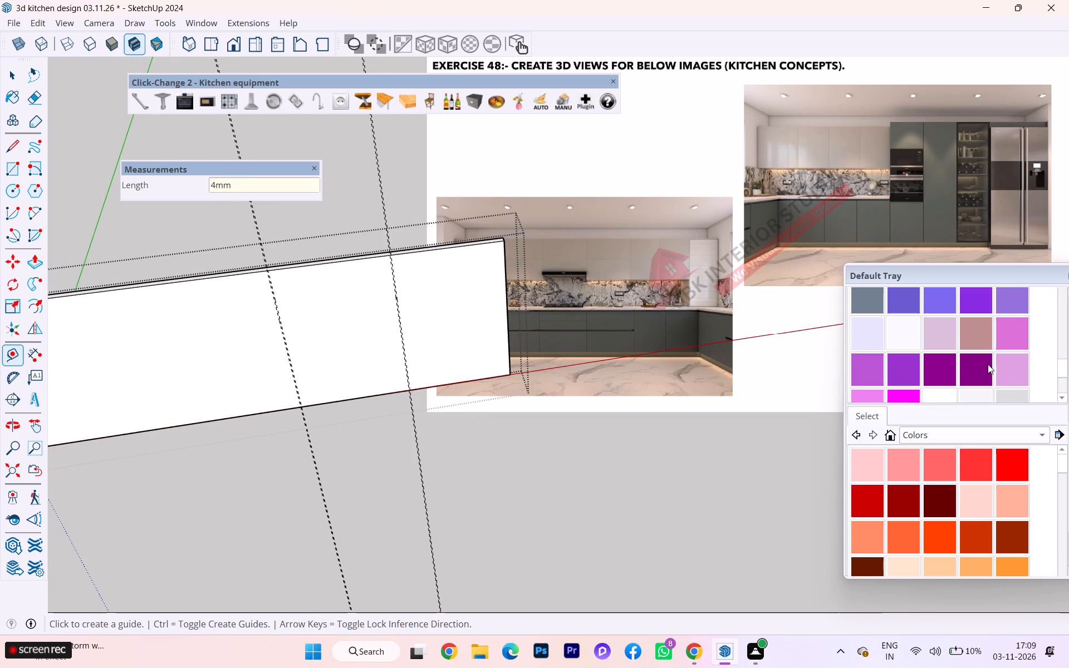
Place another vertical guide 19.50 inches from the second 4 mm guide pair, toward the origin end of the panel.
{"action": "scroll", "coordinate": [1068, 397], "scroll_direction": "down", "scroll_amount": 5}
{"action": "scroll", "coordinate": [754, 358], "scroll_direction": "down", "scroll_amount": 3}
{"action": "middle_click_drag", "start_coordinate": [777, 357], "coordinate": [984, 336]}
{"action": "scroll", "coordinate": [644, 335], "scroll_direction": "up", "scroll_amount": 2}
{"action": "scroll", "coordinate": [640, 335], "scroll_direction": "down", "scroll_amount": 1}
{"action": "scroll", "coordinate": [640, 335], "scroll_direction": "up", "scroll_amount": 3}
{"action": "scroll", "coordinate": [628, 336], "scroll_direction": "down", "scroll_amount": 1}
{"action": "scroll", "coordinate": [618, 341], "scroll_direction": "up", "scroll_amount": 6}
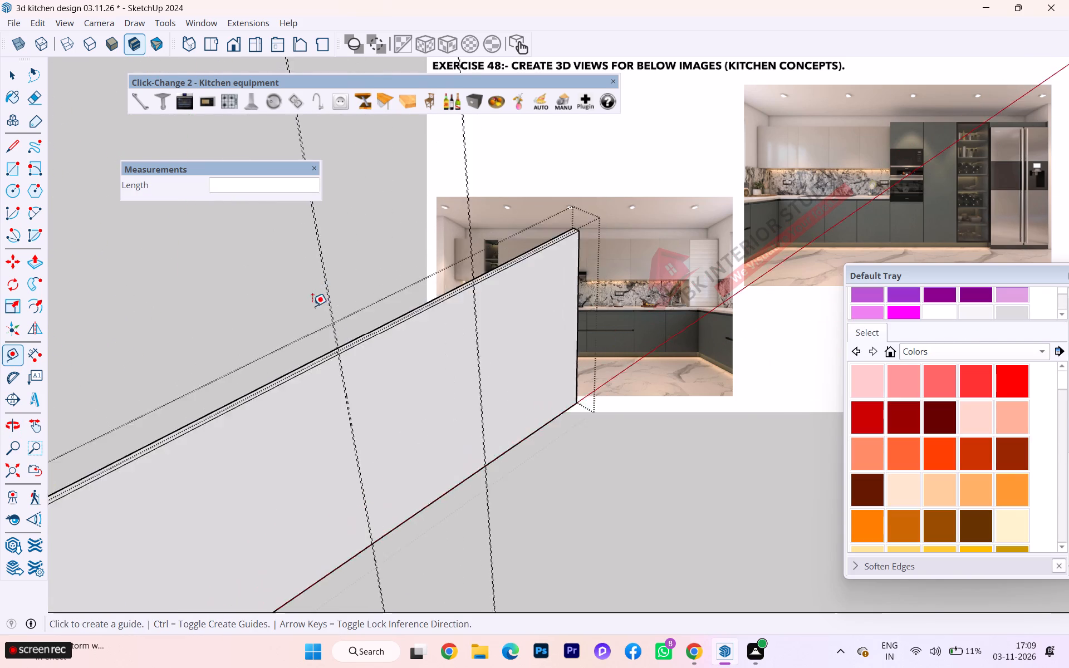
{"action": "scroll", "coordinate": [312, 306], "scroll_direction": "up", "scroll_amount": 2}
{"action": "scroll", "coordinate": [334, 369], "scroll_direction": "up", "scroll_amount": 5}
{"action": "scroll", "coordinate": [339, 377], "scroll_direction": "down", "scroll_amount": 5}
{"action": "scroll", "coordinate": [339, 380], "scroll_direction": "up", "scroll_amount": 5}
{"action": "scroll", "coordinate": [340, 386], "scroll_direction": "down", "scroll_amount": 1}
{"action": "scroll", "coordinate": [340, 386], "scroll_direction": "up", "scroll_amount": 2}
{"action": "scroll", "coordinate": [341, 394], "scroll_direction": "down", "scroll_amount": 2}
{"action": "scroll", "coordinate": [341, 394], "scroll_direction": "up", "scroll_amount": 1}
{"action": "scroll", "coordinate": [341, 394], "scroll_direction": "down", "scroll_amount": 4}
{"action": "scroll", "coordinate": [341, 394], "scroll_direction": "up", "scroll_amount": 5}
{"action": "scroll", "coordinate": [352, 371], "scroll_direction": "down", "scroll_amount": 1}
{"action": "scroll", "coordinate": [352, 371], "scroll_direction": "up", "scroll_amount": 2}
{"action": "scroll", "coordinate": [354, 364], "scroll_direction": "down", "scroll_amount": 2}
{"action": "scroll", "coordinate": [354, 364], "scroll_direction": "up", "scroll_amount": 3}
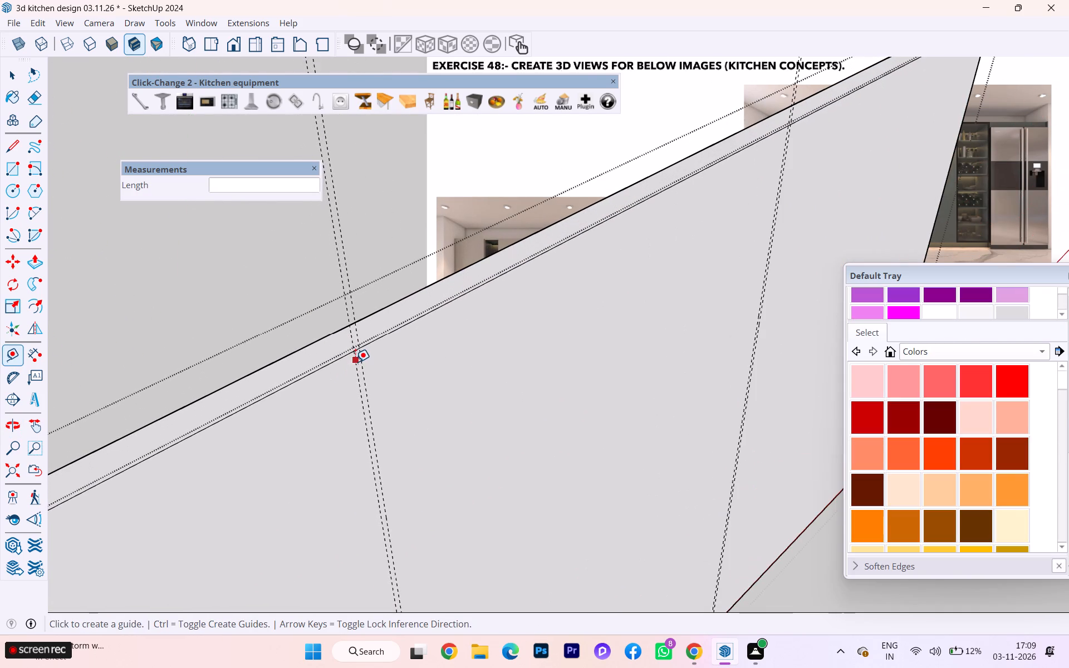
{"action": "left_click", "coordinate": [355, 362]}
{"action": "scroll", "coordinate": [194, 471], "scroll_direction": "down", "scroll_amount": 3}
{"action": "scroll", "coordinate": [189, 471], "scroll_direction": "up", "scroll_amount": 1}
{"action": "scroll", "coordinate": [189, 472], "scroll_direction": "down", "scroll_amount": 1}
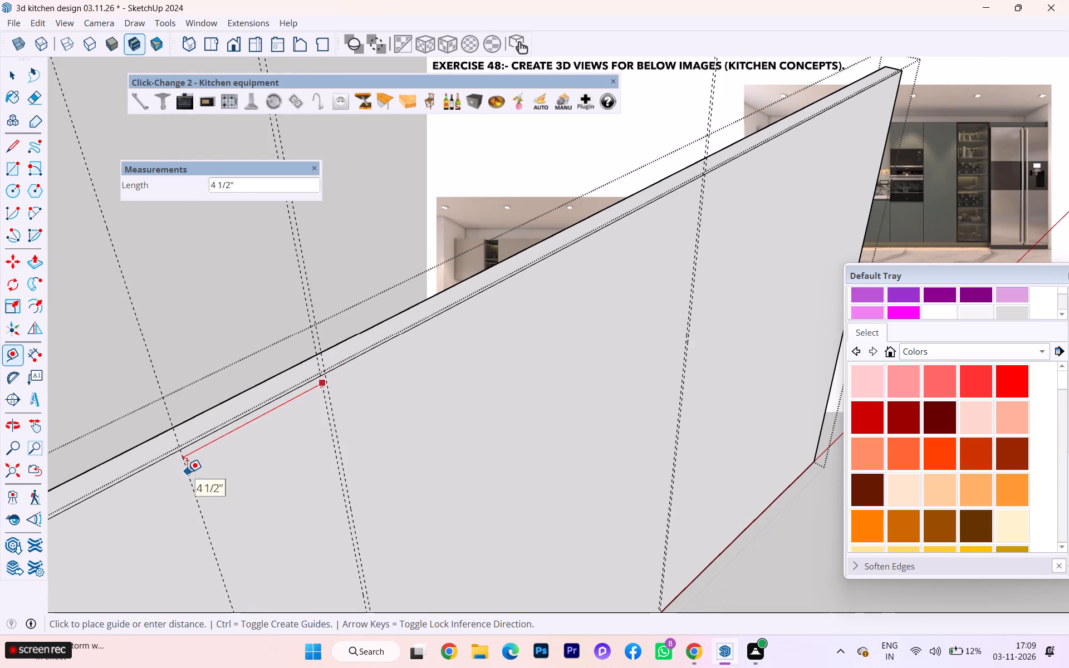
{"action": "scroll", "coordinate": [184, 477], "scroll_direction": "down", "scroll_amount": 4}
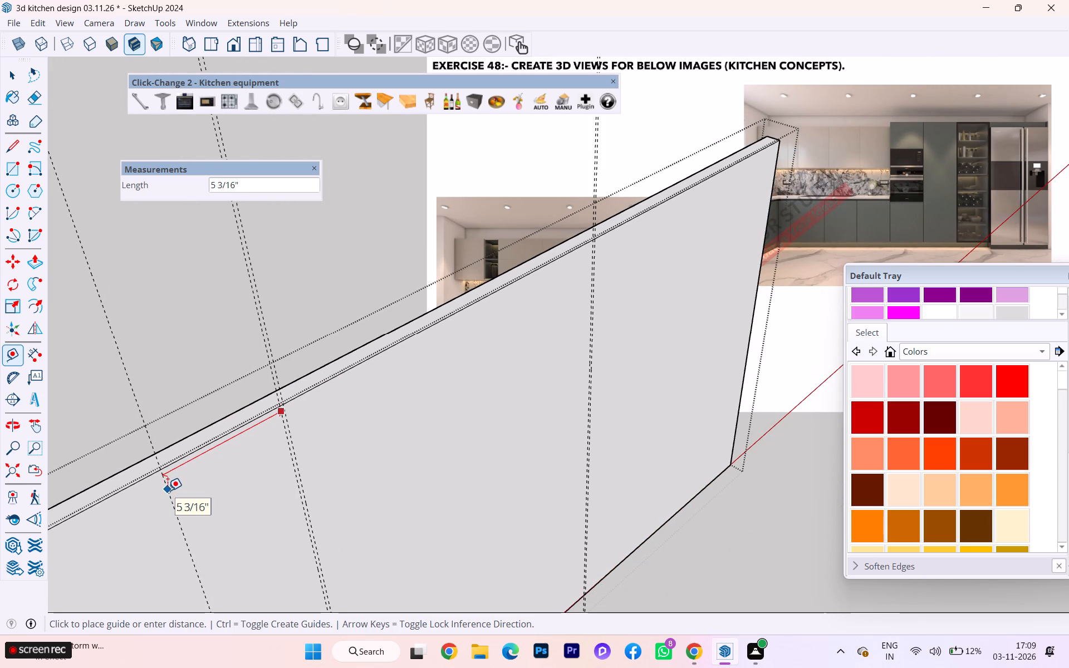
{"action": "type", "text": "19.50"}
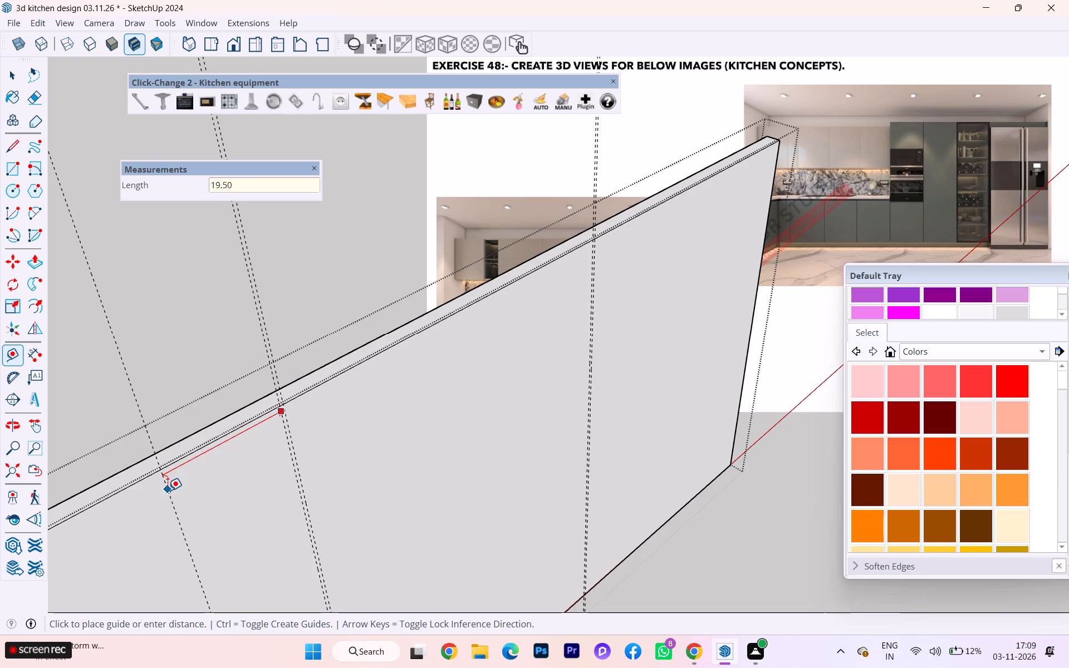
{"action": "key", "text": "Return"}
Examine the layout of the vertical guides across the panel's front face.
{"action": "scroll", "coordinate": [418, 429], "scroll_direction": "down", "scroll_amount": 1}
{"action": "scroll", "coordinate": [421, 430], "scroll_direction": "up", "scroll_amount": 2}
{"action": "scroll", "coordinate": [421, 430], "scroll_direction": "down", "scroll_amount": 8}
{"action": "scroll", "coordinate": [506, 362], "scroll_direction": "up", "scroll_amount": 2}
{"action": "scroll", "coordinate": [506, 362], "scroll_direction": "down", "scroll_amount": 2}
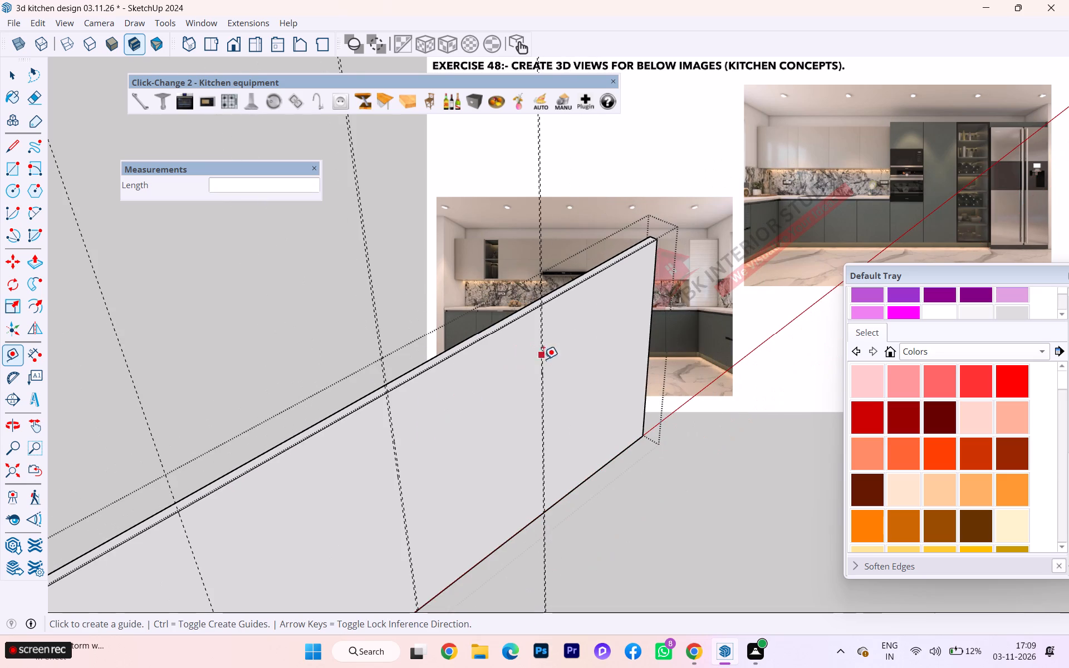
{"action": "scroll", "coordinate": [282, 450], "scroll_direction": "up", "scroll_amount": 1}
{"action": "scroll", "coordinate": [550, 368], "scroll_direction": "down", "scroll_amount": 1}
{"action": "scroll", "coordinate": [552, 366], "scroll_direction": "up", "scroll_amount": 1}
{"action": "scroll", "coordinate": [554, 365], "scroll_direction": "down", "scroll_amount": 8}
{"action": "middle_click_drag", "start_coordinate": [653, 361], "coordinate": [592, 352]}
{"action": "scroll", "coordinate": [413, 395], "scroll_direction": "up", "scroll_amount": 6}
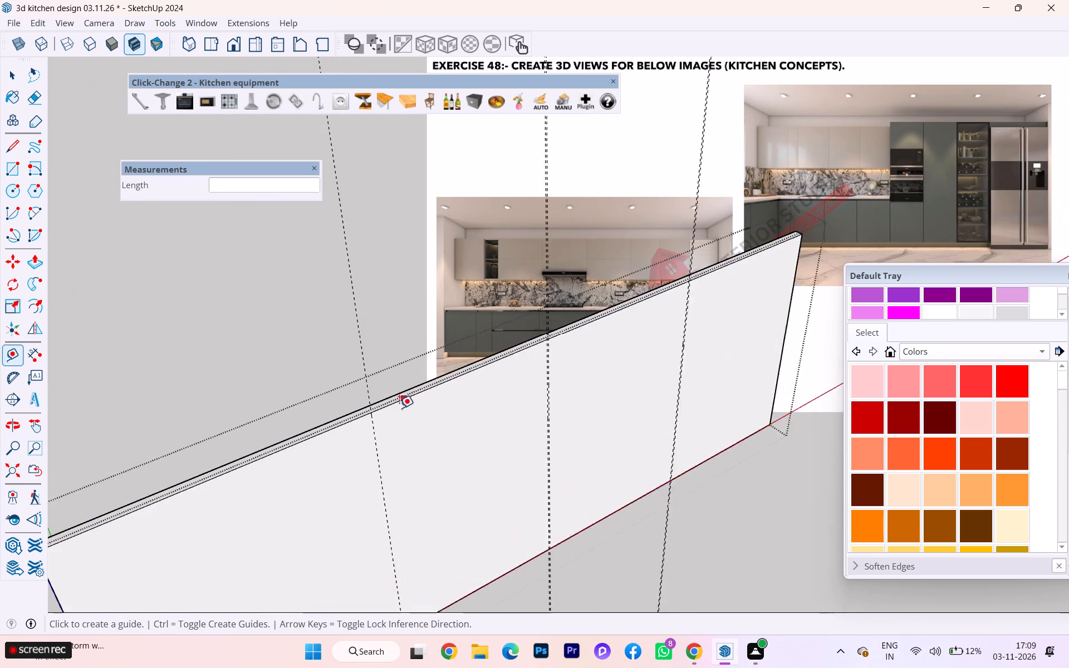
Add a guide 4 mm from the third 19.50-inch guide, toward the origin end, to mark the third gap.
{"action": "scroll", "coordinate": [399, 408], "scroll_direction": "up", "scroll_amount": 1}
{"action": "left_click", "coordinate": [370, 432]}
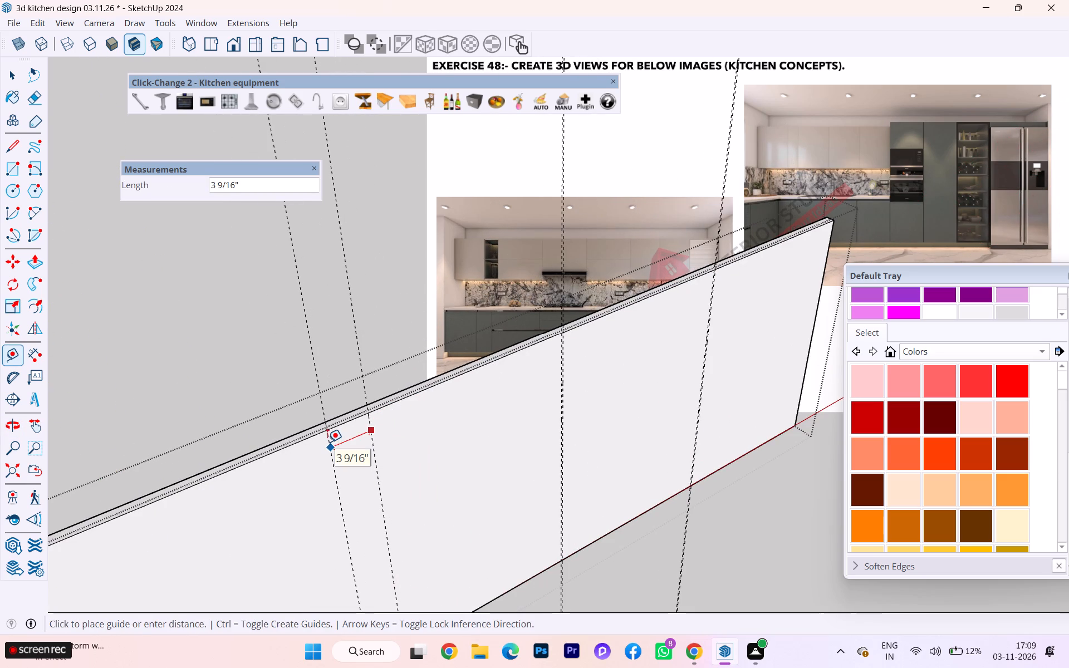
{"action": "type", "text": "4mm"}
{"action": "key", "text": "Return"}
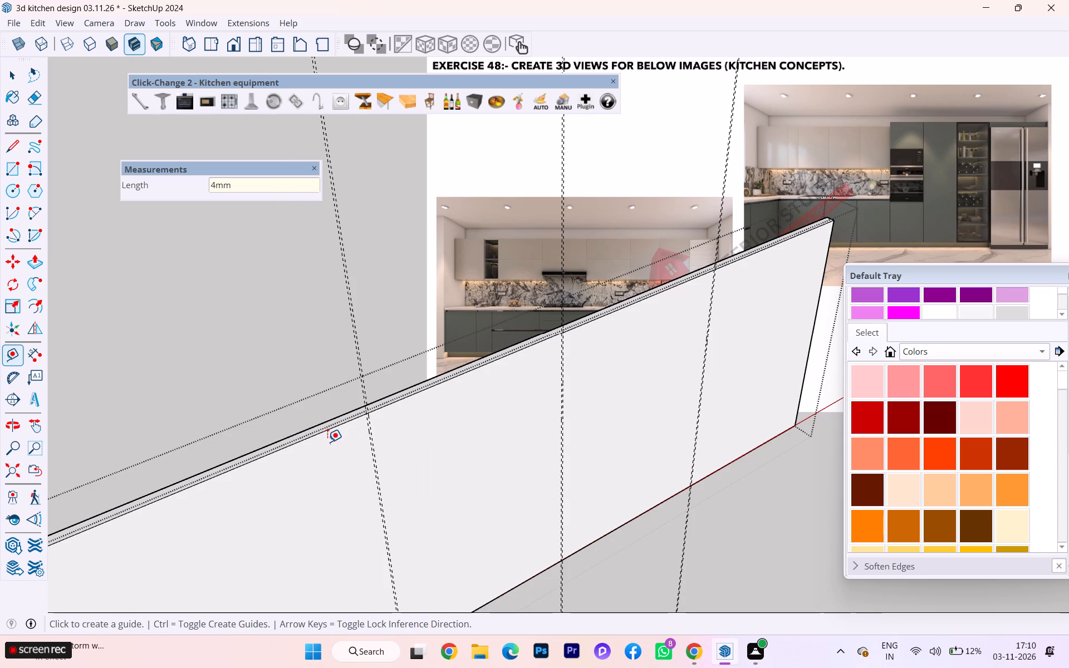
Place a vertical guide 6 inches from the third 4 mm guide pair, toward the origin end of the panel.
{"action": "scroll", "coordinate": [376, 471], "scroll_direction": "up", "scroll_amount": 1}
{"action": "scroll", "coordinate": [380, 465], "scroll_direction": "down", "scroll_amount": 2}
{"action": "scroll", "coordinate": [385, 455], "scroll_direction": "up", "scroll_amount": 10}
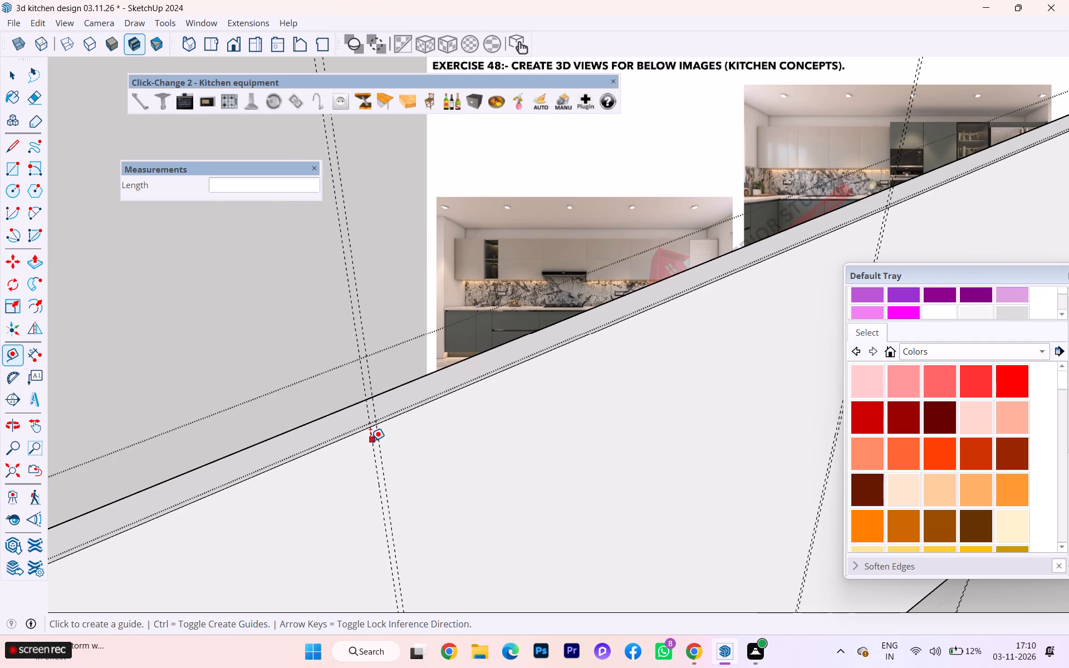
{"action": "left_click", "coordinate": [370, 441]}
{"action": "key", "text": "6"}
{"action": "key", "text": "Return"}
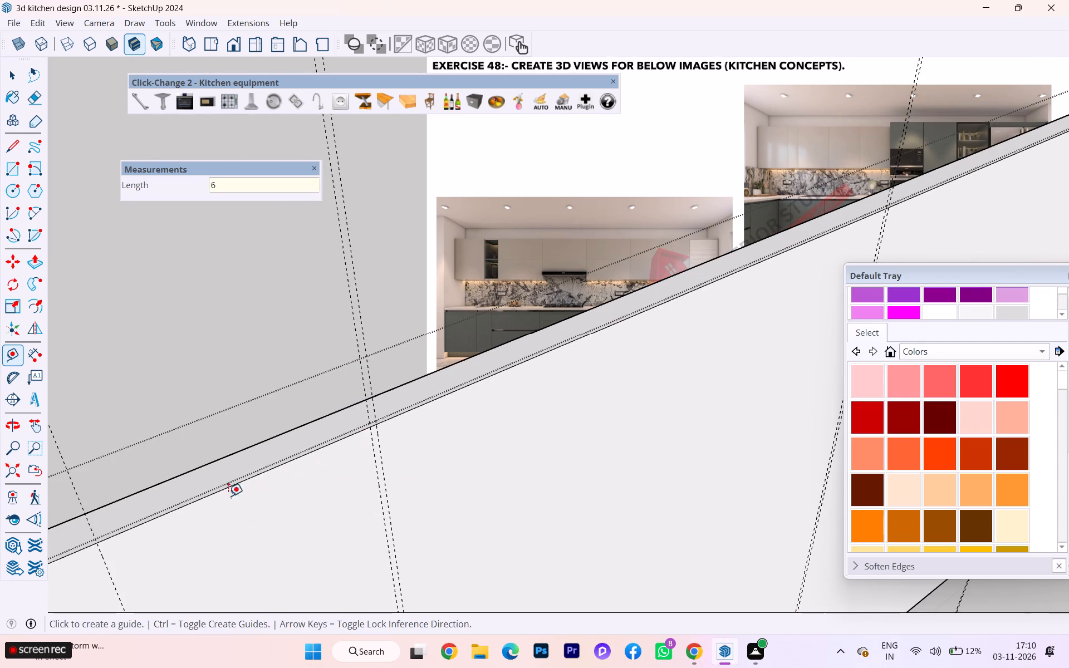
Add a guide 4 mm from the 6-inch guide, toward the origin end, to mark the fourth gap.
{"action": "scroll", "coordinate": [521, 355], "scroll_direction": "down", "scroll_amount": 2}
{"action": "scroll", "coordinate": [527, 357], "scroll_direction": "up", "scroll_amount": 3}
{"action": "scroll", "coordinate": [527, 357], "scroll_direction": "down", "scroll_amount": 2}
{"action": "scroll", "coordinate": [527, 357], "scroll_direction": "up", "scroll_amount": 1}
{"action": "scroll", "coordinate": [566, 351], "scroll_direction": "down", "scroll_amount": 1}
{"action": "scroll", "coordinate": [566, 351], "scroll_direction": "up", "scroll_amount": 1}
{"action": "scroll", "coordinate": [567, 352], "scroll_direction": "down", "scroll_amount": 2}
{"action": "scroll", "coordinate": [573, 356], "scroll_direction": "up", "scroll_amount": 1}
{"action": "scroll", "coordinate": [581, 360], "scroll_direction": "down", "scroll_amount": 2}
{"action": "scroll", "coordinate": [542, 397], "scroll_direction": "up", "scroll_amount": 1}
{"action": "scroll", "coordinate": [326, 455], "scroll_direction": "down", "scroll_amount": 1}
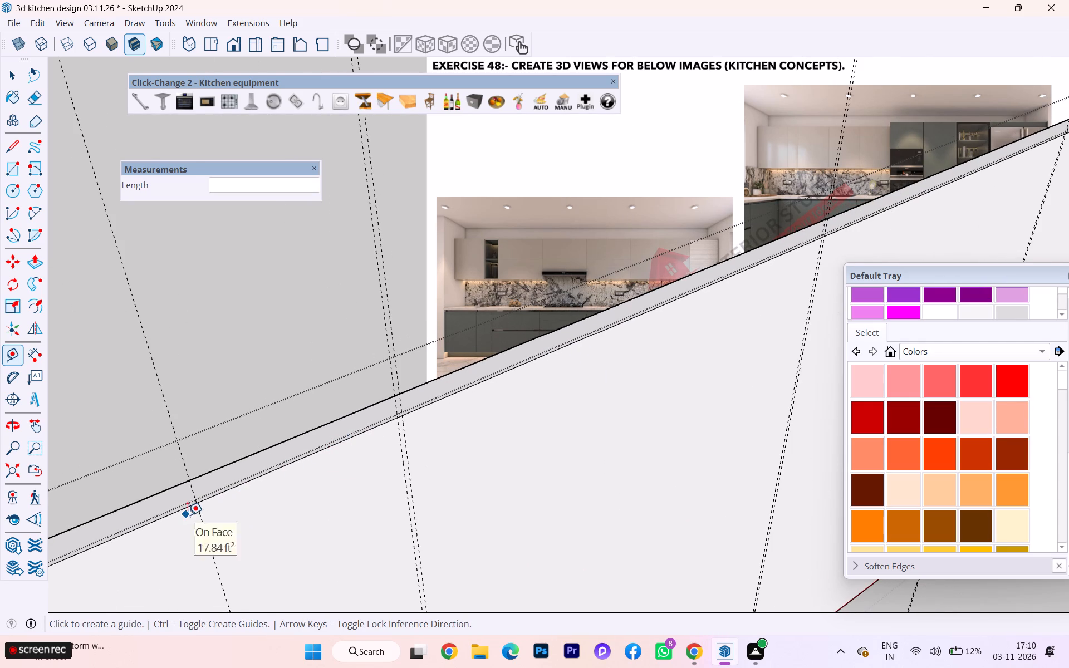
{"action": "left_click", "coordinate": [197, 512]}
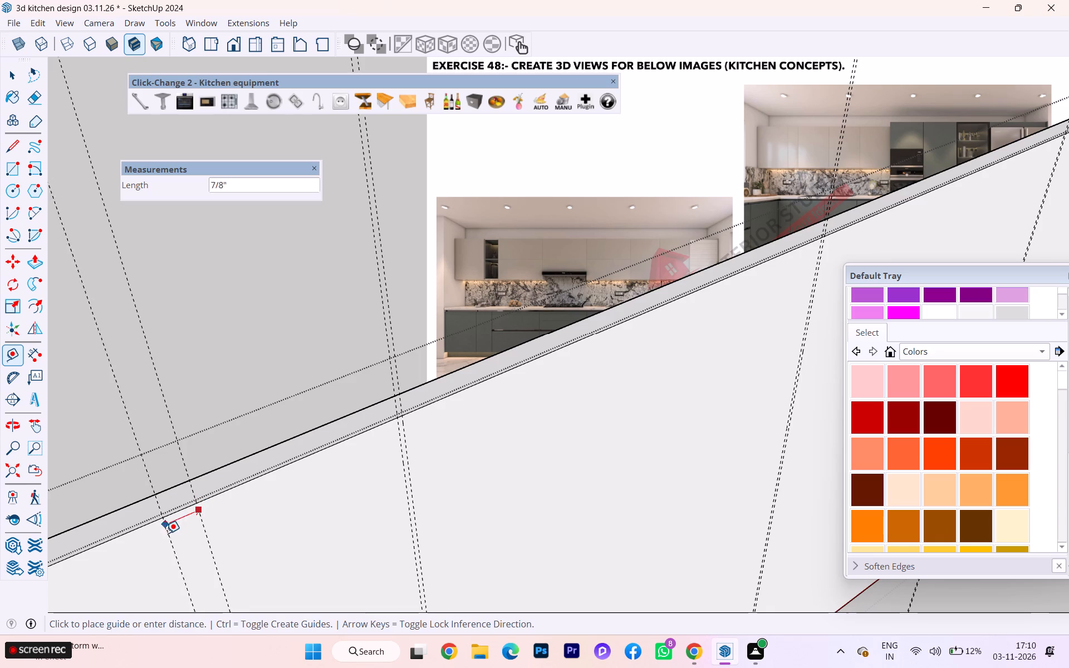
{"action": "scroll", "coordinate": [175, 530], "scroll_direction": "down", "scroll_amount": 2}
{"action": "scroll", "coordinate": [179, 530], "scroll_direction": "up", "scroll_amount": 1}
{"action": "scroll", "coordinate": [180, 530], "scroll_direction": "down", "scroll_amount": 5}
{"action": "scroll", "coordinate": [365, 478], "scroll_direction": "down", "scroll_amount": 6}
{"action": "scroll", "coordinate": [365, 478], "scroll_direction": "up", "scroll_amount": 1}
{"action": "scroll", "coordinate": [365, 478], "scroll_direction": "down", "scroll_amount": 4}
{"action": "scroll", "coordinate": [369, 475], "scroll_direction": "up", "scroll_amount": 1}
{"action": "scroll", "coordinate": [369, 475], "scroll_direction": "down", "scroll_amount": 2}
{"action": "scroll", "coordinate": [246, 529], "scroll_direction": "up", "scroll_amount": 1}
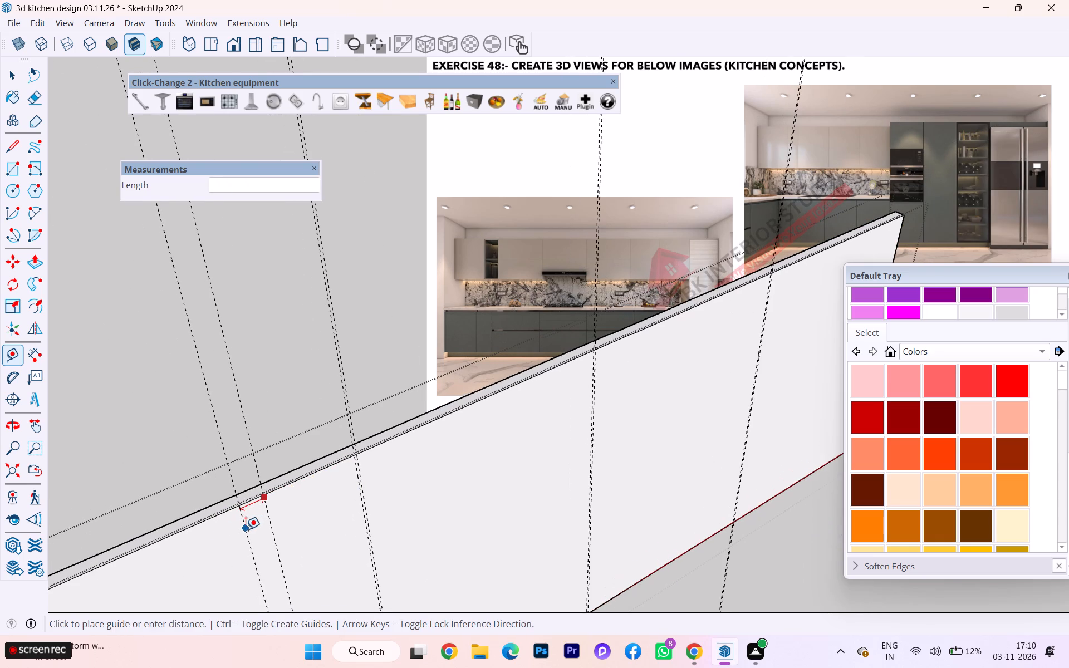
{"action": "type", "text": "4mm"}
{"action": "key", "text": "Return"}
Draw a 2' 6" vertical line down the panel's front face along the outer guide of the pair farthest from the origin.
{"action": "scroll", "coordinate": [315, 292], "scroll_direction": "down", "scroll_amount": 1}
{"action": "scroll", "coordinate": [315, 292], "scroll_direction": "up", "scroll_amount": 1}
{"action": "scroll", "coordinate": [315, 292], "scroll_direction": "down", "scroll_amount": 2}
{"action": "scroll", "coordinate": [315, 292], "scroll_direction": "up", "scroll_amount": 1}
{"action": "scroll", "coordinate": [315, 292], "scroll_direction": "down", "scroll_amount": 2}
{"action": "scroll", "coordinate": [337, 303], "scroll_direction": "up", "scroll_amount": 1}
{"action": "scroll", "coordinate": [337, 304], "scroll_direction": "down", "scroll_amount": 1}
{"action": "scroll", "coordinate": [339, 312], "scroll_direction": "up", "scroll_amount": 1}
{"action": "scroll", "coordinate": [339, 313], "scroll_direction": "down", "scroll_amount": 1}
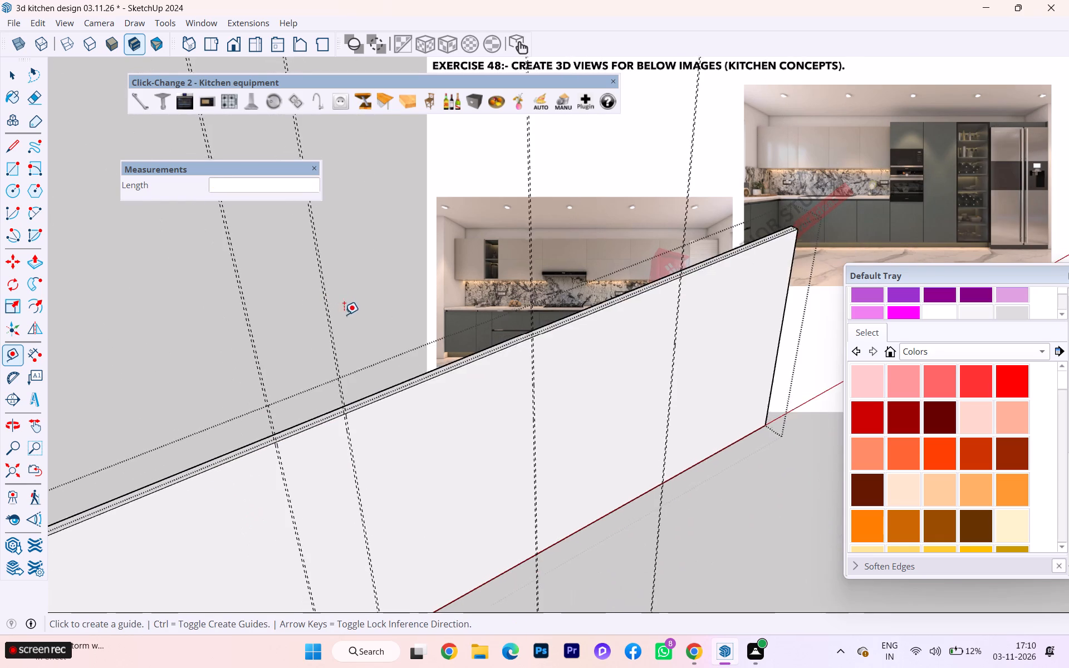
{"action": "scroll", "coordinate": [344, 315], "scroll_direction": "down", "scroll_amount": 5}
{"action": "scroll", "coordinate": [458, 321], "scroll_direction": "up", "scroll_amount": 3}
{"action": "scroll", "coordinate": [458, 321], "scroll_direction": "down", "scroll_amount": 2}
{"action": "middle_click_drag", "start_coordinate": [566, 510], "coordinate": [357, 509]}
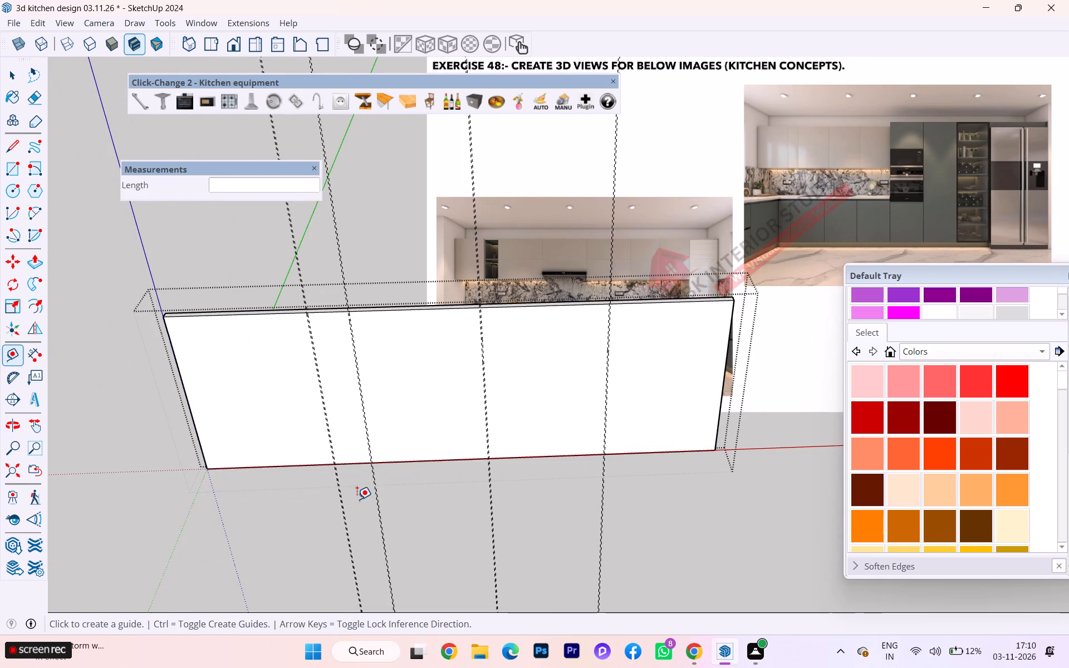
{"action": "left_click", "coordinate": [12, 78]}
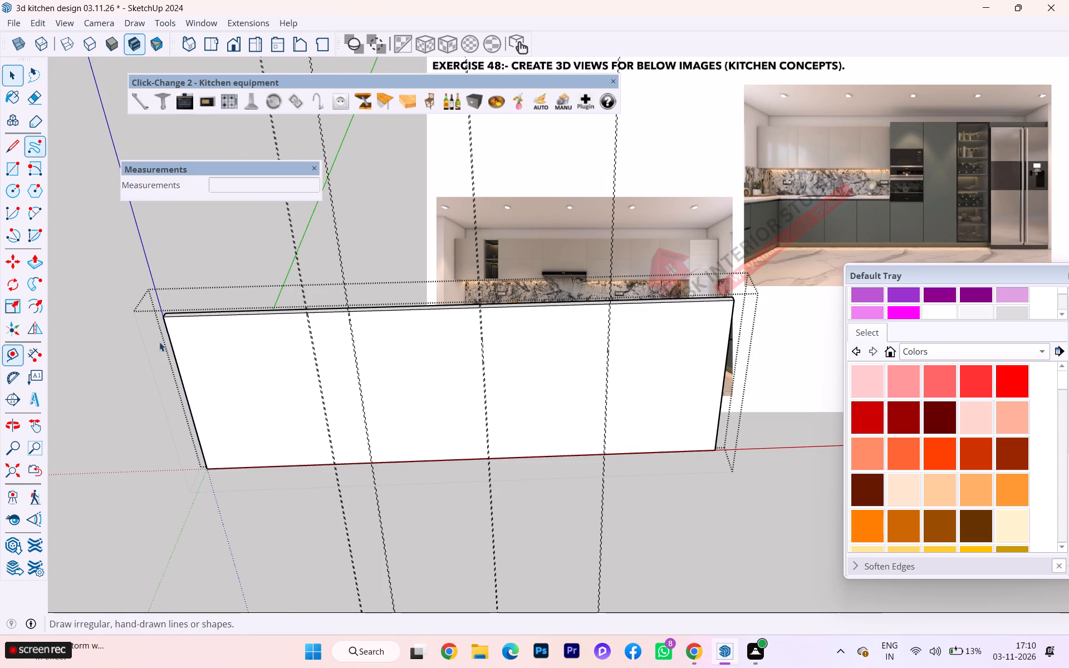
{"action": "scroll", "coordinate": [601, 384], "scroll_direction": "down", "scroll_amount": 1}
{"action": "scroll", "coordinate": [602, 384], "scroll_direction": "up", "scroll_amount": 1}
{"action": "scroll", "coordinate": [767, 318], "scroll_direction": "down", "scroll_amount": 1}
{"action": "scroll", "coordinate": [767, 318], "scroll_direction": "up", "scroll_amount": 2}
{"action": "scroll", "coordinate": [762, 313], "scroll_direction": "down", "scroll_amount": 1}
{"action": "scroll", "coordinate": [761, 312], "scroll_direction": "up", "scroll_amount": 3}
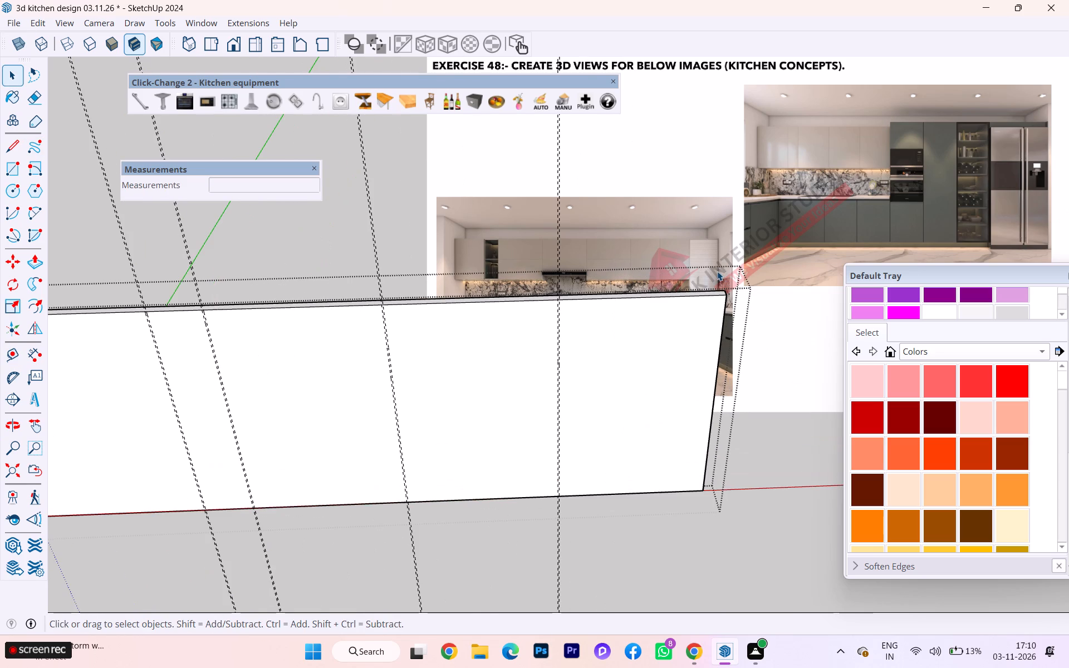
{"action": "scroll", "coordinate": [713, 283], "scroll_direction": "up", "scroll_amount": 7}
{"action": "left_click", "coordinate": [432, 323]}
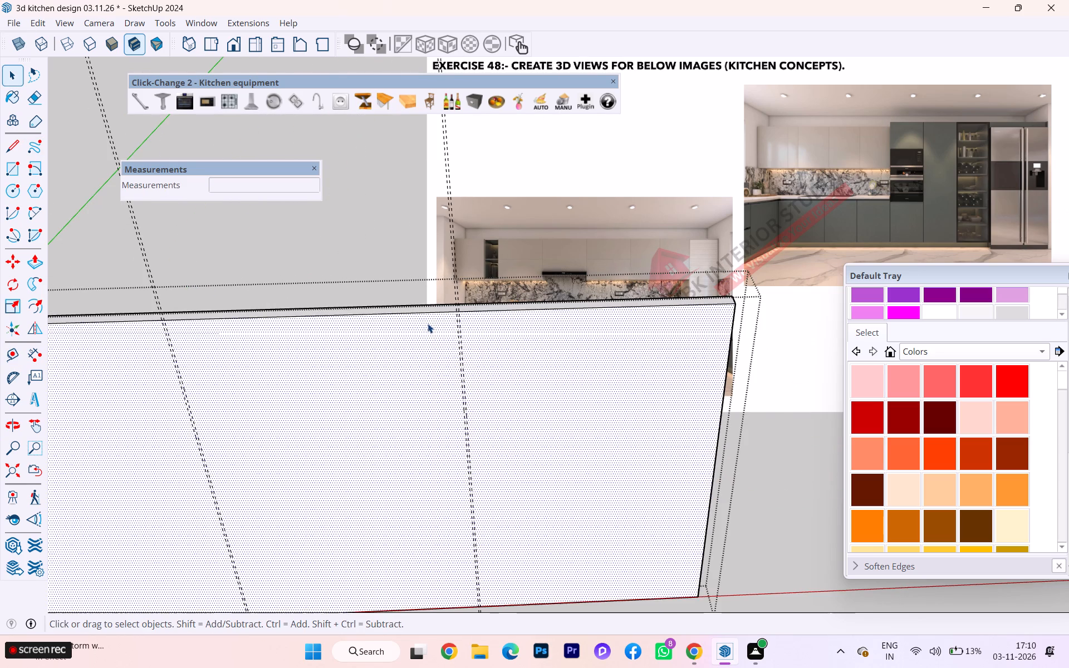
{"action": "key", "text": "l"}
{"action": "scroll", "coordinate": [430, 330], "scroll_direction": "up", "scroll_amount": 1}
{"action": "scroll", "coordinate": [456, 330], "scroll_direction": "down", "scroll_amount": 1}
{"action": "scroll", "coordinate": [459, 330], "scroll_direction": "up", "scroll_amount": 11}
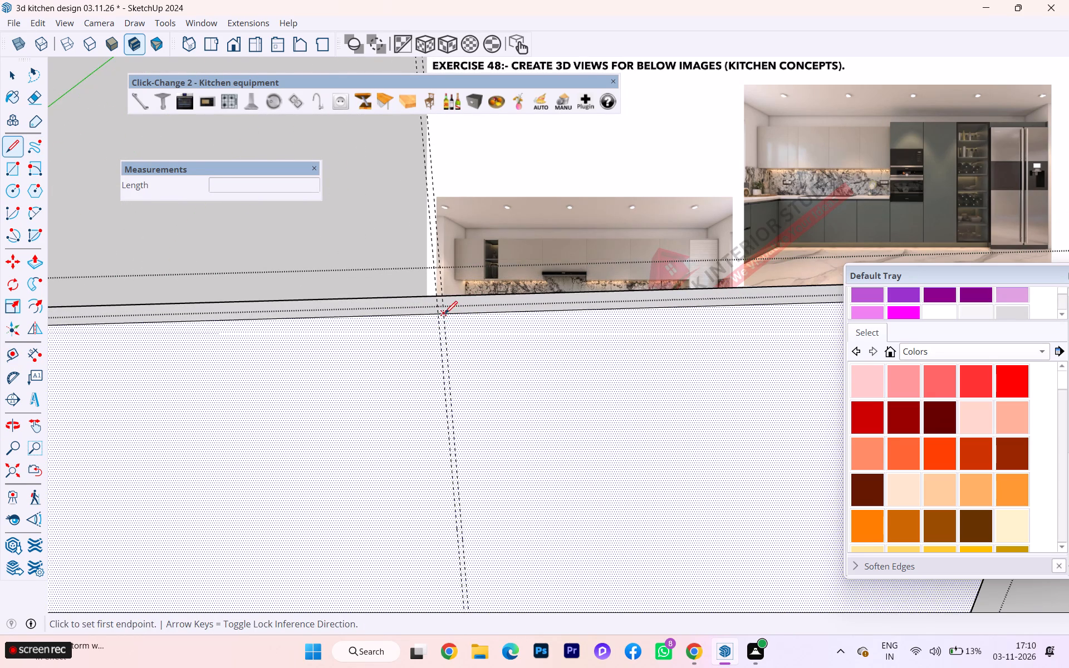
{"action": "left_click", "coordinate": [445, 313]}
{"action": "scroll", "coordinate": [447, 418], "scroll_direction": "down", "scroll_amount": 4}
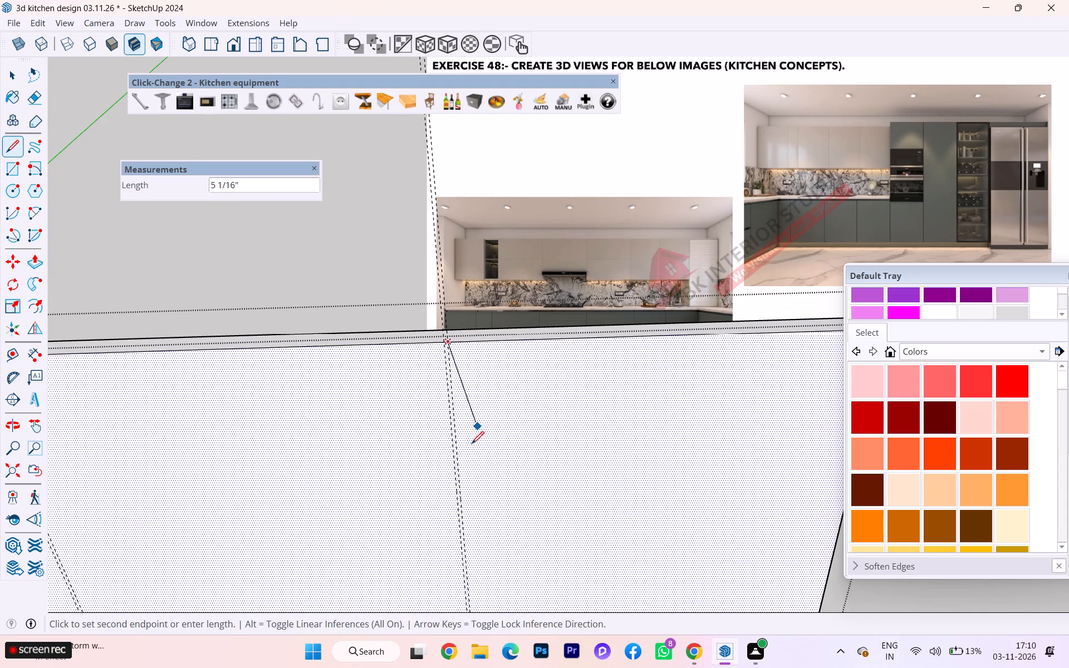
{"action": "key", "text": "Up"}
{"action": "scroll", "coordinate": [455, 268], "scroll_direction": "down", "scroll_amount": 4}
{"action": "scroll", "coordinate": [454, 264], "scroll_direction": "up", "scroll_amount": 1}
{"action": "scroll", "coordinate": [454, 264], "scroll_direction": "down", "scroll_amount": 2}
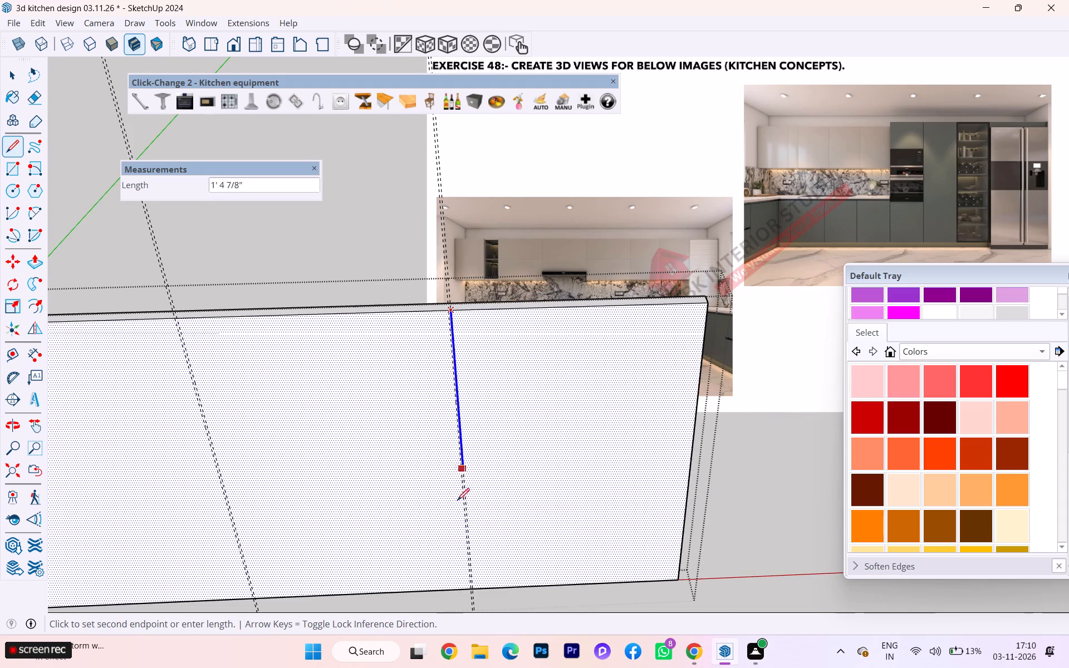
{"action": "scroll", "coordinate": [469, 607], "scroll_direction": "up", "scroll_amount": 7}
{"action": "scroll", "coordinate": [482, 577], "scroll_direction": "down", "scroll_amount": 4}
{"action": "scroll", "coordinate": [482, 577], "scroll_direction": "up", "scroll_amount": 6}
{"action": "scroll", "coordinate": [482, 577], "scroll_direction": "down", "scroll_amount": 1}
{"action": "scroll", "coordinate": [482, 577], "scroll_direction": "up", "scroll_amount": 4}
{"action": "scroll", "coordinate": [472, 585], "scroll_direction": "down", "scroll_amount": 1}
{"action": "scroll", "coordinate": [472, 585], "scroll_direction": "up", "scroll_amount": 3}
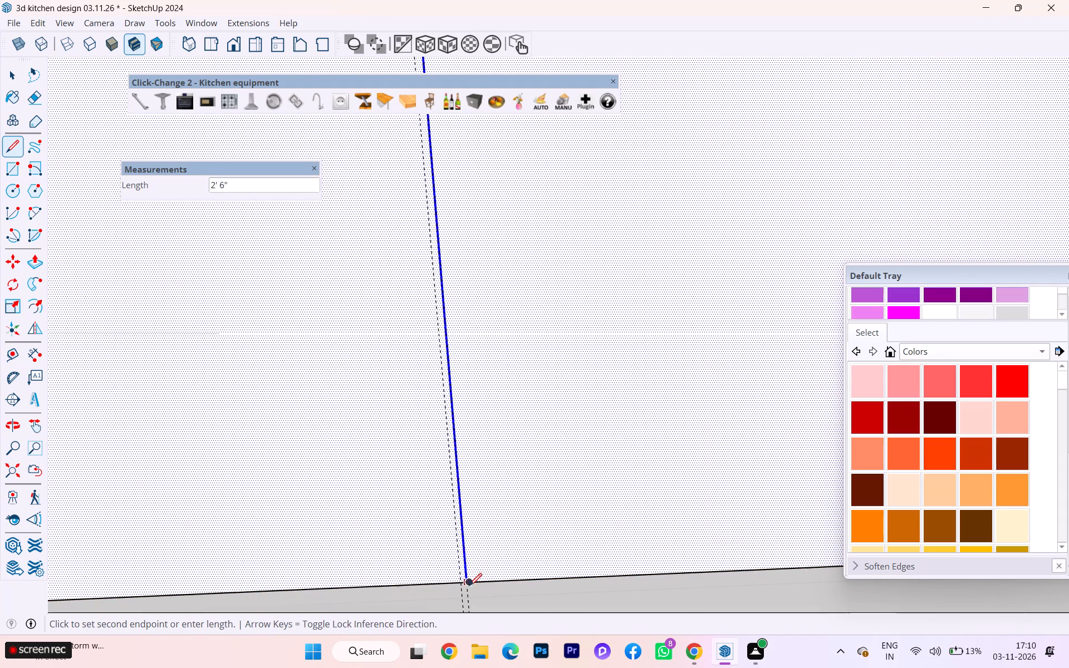
{"action": "left_click", "coordinate": [468, 584]}
Draw a second full-height vertical line along the other guide of that pair, completing the 4 mm gap strip.
{"action": "scroll", "coordinate": [499, 528], "scroll_direction": "down", "scroll_amount": 2}
{"action": "scroll", "coordinate": [499, 530], "scroll_direction": "up", "scroll_amount": 2}
{"action": "scroll", "coordinate": [498, 531], "scroll_direction": "down", "scroll_amount": 4}
{"action": "scroll", "coordinate": [463, 566], "scroll_direction": "down", "scroll_amount": 4}
{"action": "scroll", "coordinate": [457, 568], "scroll_direction": "up", "scroll_amount": 3}
{"action": "scroll", "coordinate": [457, 568], "scroll_direction": "down", "scroll_amount": 8}
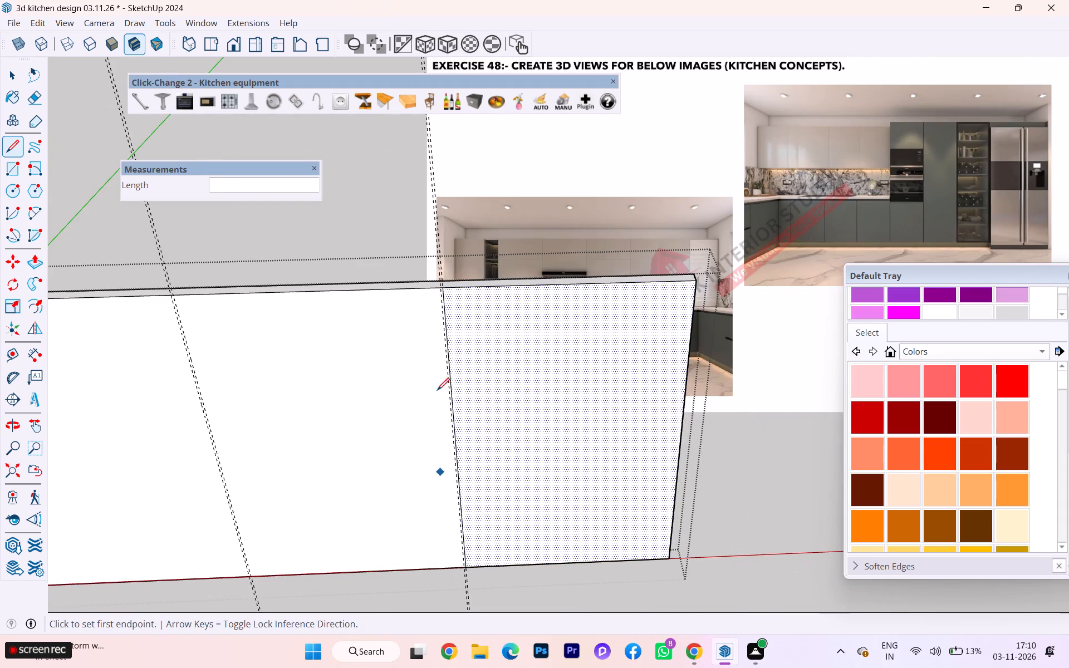
{"action": "scroll", "coordinate": [445, 279], "scroll_direction": "up", "scroll_amount": 2}
{"action": "scroll", "coordinate": [445, 279], "scroll_direction": "down", "scroll_amount": 1}
{"action": "scroll", "coordinate": [445, 279], "scroll_direction": "up", "scroll_amount": 7}
{"action": "scroll", "coordinate": [427, 303], "scroll_direction": "down", "scroll_amount": 2}
{"action": "scroll", "coordinate": [427, 303], "scroll_direction": "up", "scroll_amount": 3}
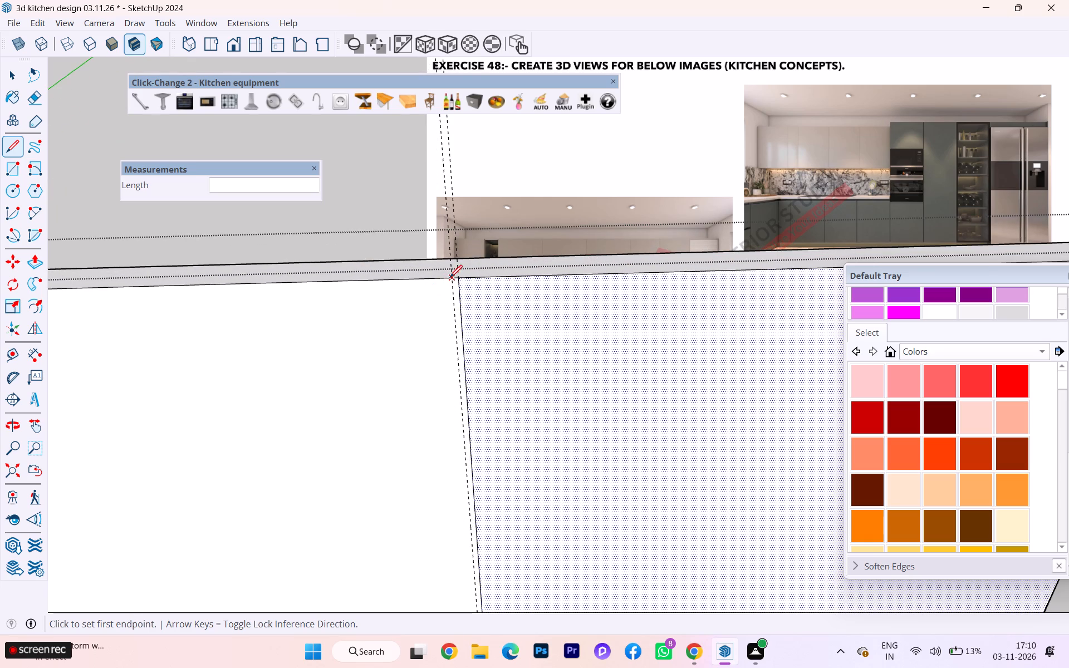
{"action": "left_click", "coordinate": [450, 277]}
{"action": "scroll", "coordinate": [450, 277], "scroll_direction": "down", "scroll_amount": 6}
{"action": "scroll", "coordinate": [442, 435], "scroll_direction": "down", "scroll_amount": 5}
{"action": "scroll", "coordinate": [474, 275], "scroll_direction": "down", "scroll_amount": 7}
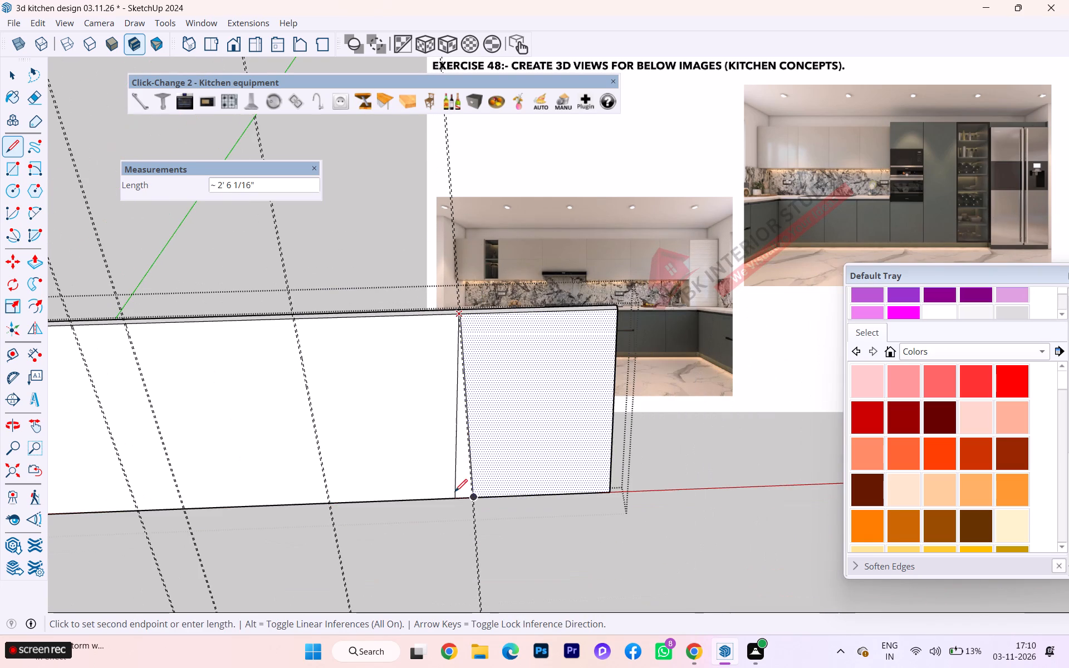
{"action": "key", "text": "Up"}
{"action": "scroll", "coordinate": [472, 494], "scroll_direction": "up", "scroll_amount": 1}
{"action": "scroll", "coordinate": [472, 494], "scroll_direction": "down", "scroll_amount": 3}
{"action": "scroll", "coordinate": [472, 494], "scroll_direction": "up", "scroll_amount": 1}
{"action": "scroll", "coordinate": [472, 494], "scroll_direction": "down", "scroll_amount": 2}
{"action": "scroll", "coordinate": [472, 494], "scroll_direction": "up", "scroll_amount": 5}
{"action": "scroll", "coordinate": [423, 513], "scroll_direction": "down", "scroll_amount": 1}
{"action": "scroll", "coordinate": [424, 513], "scroll_direction": "up", "scroll_amount": 1}
{"action": "scroll", "coordinate": [428, 513], "scroll_direction": "down", "scroll_amount": 1}
{"action": "scroll", "coordinate": [429, 513], "scroll_direction": "up", "scroll_amount": 1}
{"action": "scroll", "coordinate": [430, 513], "scroll_direction": "down", "scroll_amount": 1}
{"action": "scroll", "coordinate": [435, 513], "scroll_direction": "up", "scroll_amount": 3}
{"action": "scroll", "coordinate": [475, 506], "scroll_direction": "down", "scroll_amount": 1}
{"action": "scroll", "coordinate": [475, 506], "scroll_direction": "up", "scroll_amount": 6}
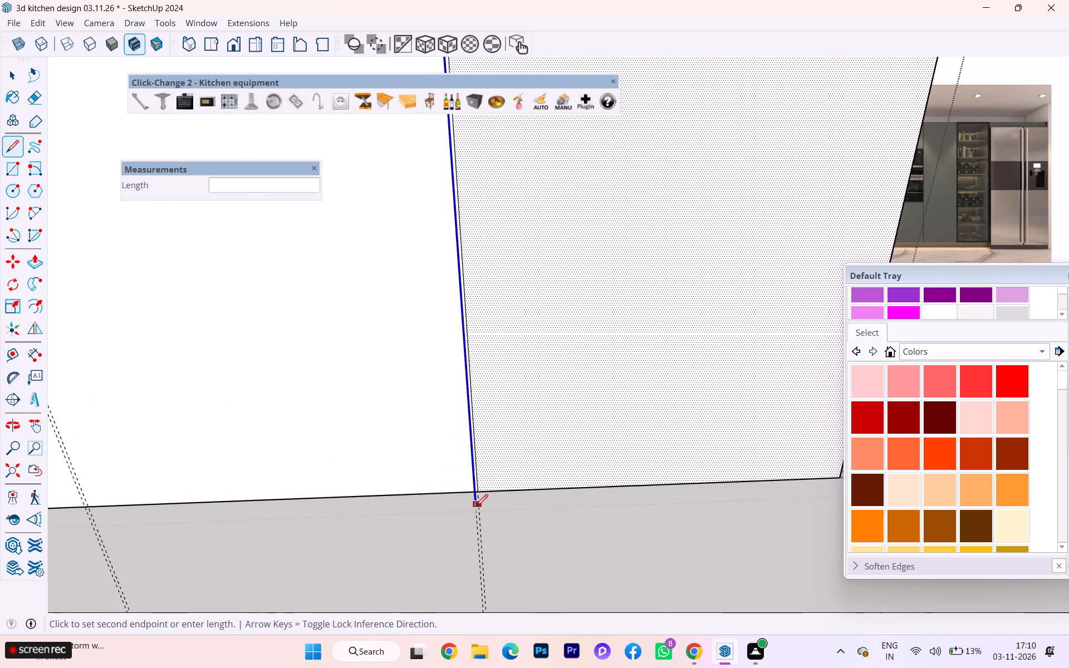
{"action": "scroll", "coordinate": [474, 508], "scroll_direction": "up", "scroll_amount": 1}
{"action": "scroll", "coordinate": [474, 508], "scroll_direction": "down", "scroll_amount": 1}
{"action": "scroll", "coordinate": [474, 508], "scroll_direction": "up", "scroll_amount": 4}
{"action": "left_click", "coordinate": [477, 487]}
{"action": "scroll", "coordinate": [500, 493], "scroll_direction": "down", "scroll_amount": 3}
{"action": "key", "text": "space"}
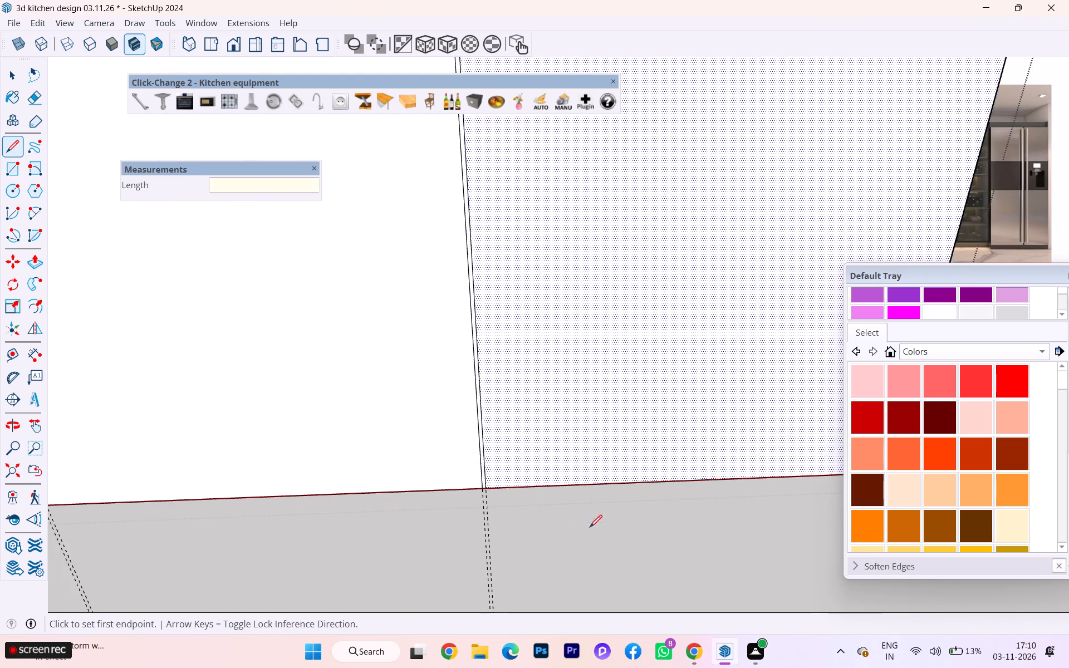
Select the 4 mm gap strip's two lines inside the panel and copy them about 1' 7 11/16" along the red axis to the second guide pair.
{"action": "scroll", "coordinate": [605, 529], "scroll_direction": "down", "scroll_amount": 2}
{"action": "scroll", "coordinate": [575, 518], "scroll_direction": "up", "scroll_amount": 3}
{"action": "scroll", "coordinate": [572, 516], "scroll_direction": "down", "scroll_amount": 3}
{"action": "left_click", "coordinate": [12, 74]}
{"action": "scroll", "coordinate": [365, 390], "scroll_direction": "down", "scroll_amount": 9}
{"action": "scroll", "coordinate": [440, 459], "scroll_direction": "up", "scroll_amount": 1}
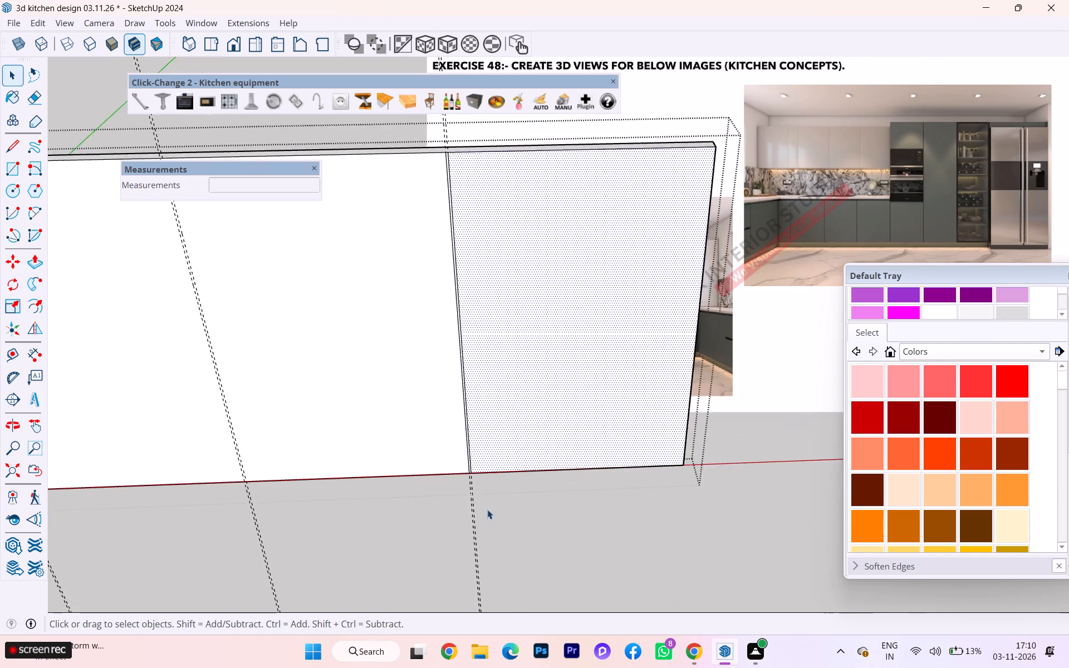
{"action": "scroll", "coordinate": [492, 519], "scroll_direction": "down", "scroll_amount": 1}
{"action": "scroll", "coordinate": [493, 519], "scroll_direction": "up", "scroll_amount": 1}
{"action": "scroll", "coordinate": [493, 520], "scroll_direction": "down", "scroll_amount": 2}
{"action": "scroll", "coordinate": [496, 523], "scroll_direction": "up", "scroll_amount": 2}
{"action": "scroll", "coordinate": [496, 524], "scroll_direction": "down", "scroll_amount": 1}
{"action": "left_click", "coordinate": [561, 522]}
{"action": "double_click", "coordinate": [436, 267]}
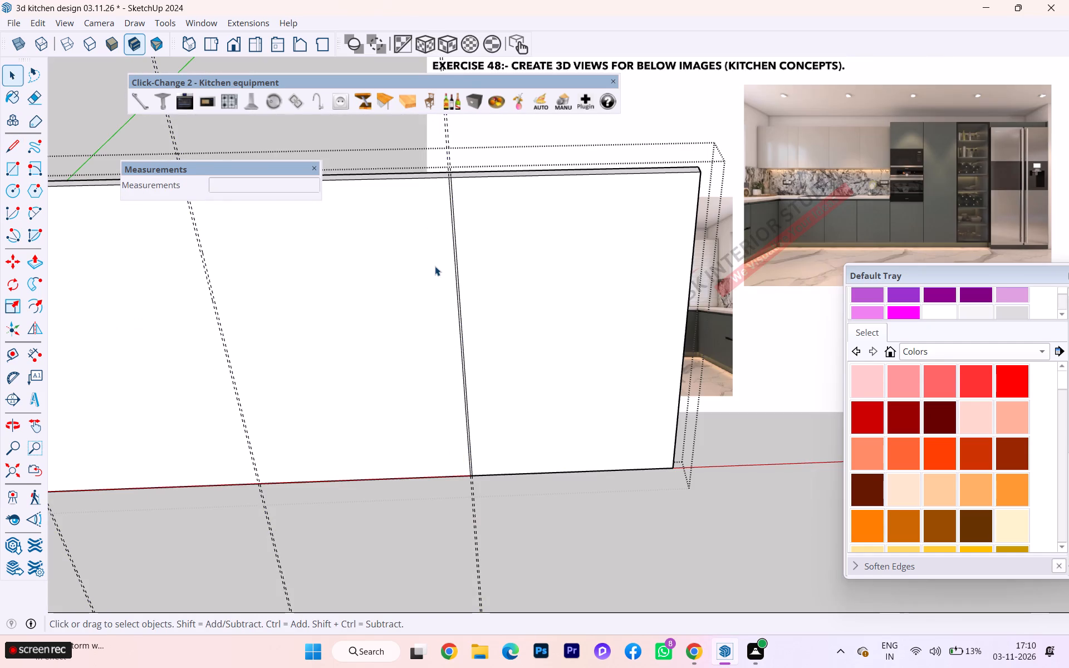
{"action": "left_click_drag", "start_coordinate": [439, 145], "coordinate": [531, 633]}
{"action": "scroll", "coordinate": [504, 489], "scroll_direction": "down", "scroll_amount": 4}
{"action": "middle_click_drag", "start_coordinate": [517, 505], "coordinate": [582, 594]}
{"action": "scroll", "coordinate": [529, 523], "scroll_direction": "down", "scroll_amount": 1}
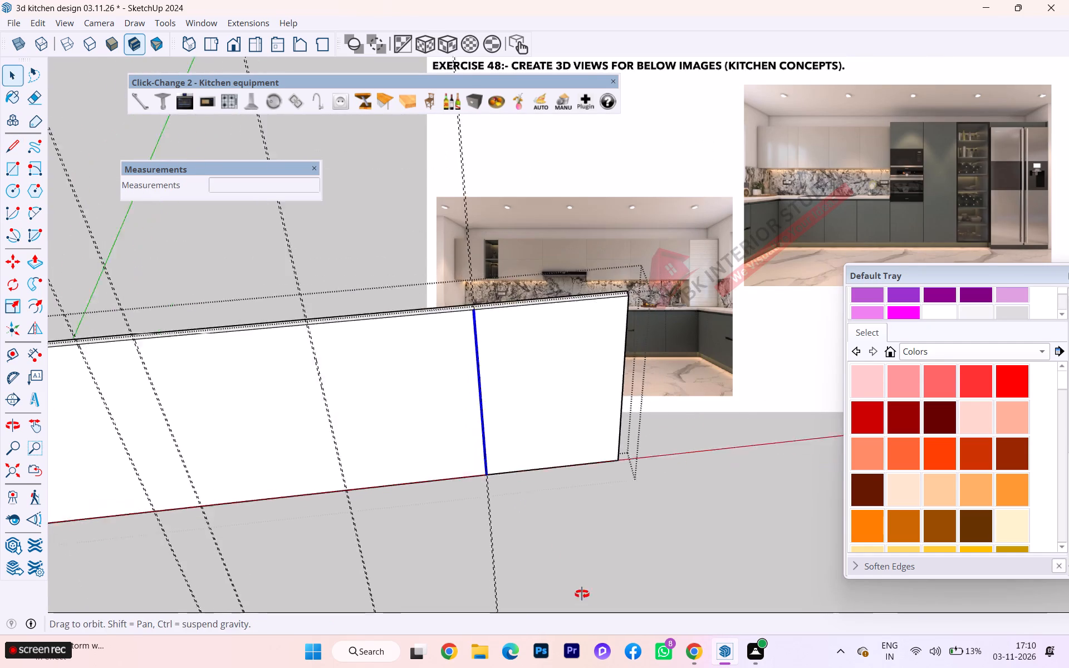
{"action": "middle_click_drag", "start_coordinate": [582, 594], "coordinate": [585, 599]}
{"action": "scroll", "coordinate": [518, 327], "scroll_direction": "up", "scroll_amount": 2}
{"action": "key", "text": "m"}
{"action": "scroll", "coordinate": [472, 303], "scroll_direction": "up", "scroll_amount": 3}
{"action": "scroll", "coordinate": [480, 325], "scroll_direction": "down", "scroll_amount": 2}
{"action": "scroll", "coordinate": [480, 326], "scroll_direction": "up", "scroll_amount": 6}
{"action": "scroll", "coordinate": [472, 321], "scroll_direction": "down", "scroll_amount": 1}
{"action": "scroll", "coordinate": [472, 321], "scroll_direction": "up", "scroll_amount": 4}
{"action": "scroll", "coordinate": [472, 320], "scroll_direction": "down", "scroll_amount": 3}
{"action": "scroll", "coordinate": [472, 320], "scroll_direction": "up", "scroll_amount": 3}
{"action": "scroll", "coordinate": [472, 320], "scroll_direction": "down", "scroll_amount": 3}
{"action": "scroll", "coordinate": [472, 320], "scroll_direction": "up", "scroll_amount": 5}
{"action": "scroll", "coordinate": [464, 313], "scroll_direction": "down", "scroll_amount": 2}
{"action": "scroll", "coordinate": [464, 313], "scroll_direction": "up", "scroll_amount": 3}
{"action": "left_click", "coordinate": [433, 321]}
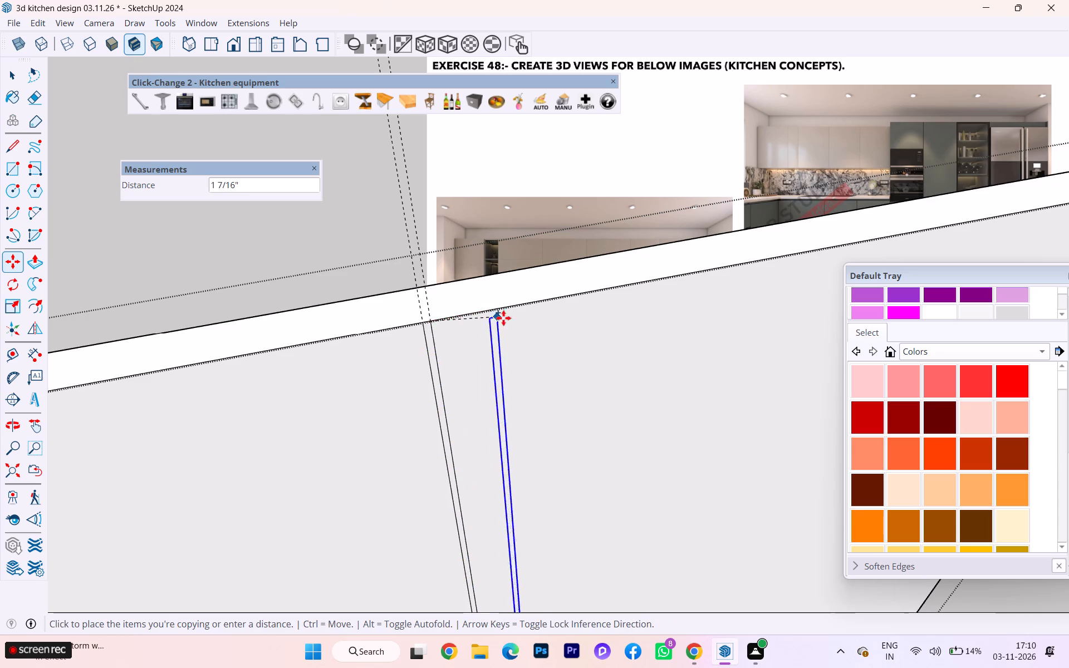
{"action": "scroll", "coordinate": [612, 323], "scroll_direction": "down", "scroll_amount": 3}
{"action": "scroll", "coordinate": [635, 328], "scroll_direction": "up", "scroll_amount": 1}
{"action": "scroll", "coordinate": [692, 327], "scroll_direction": "down", "scroll_amount": 1}
{"action": "scroll", "coordinate": [692, 327], "scroll_direction": "up", "scroll_amount": 2}
{"action": "scroll", "coordinate": [692, 327], "scroll_direction": "down", "scroll_amount": 2}
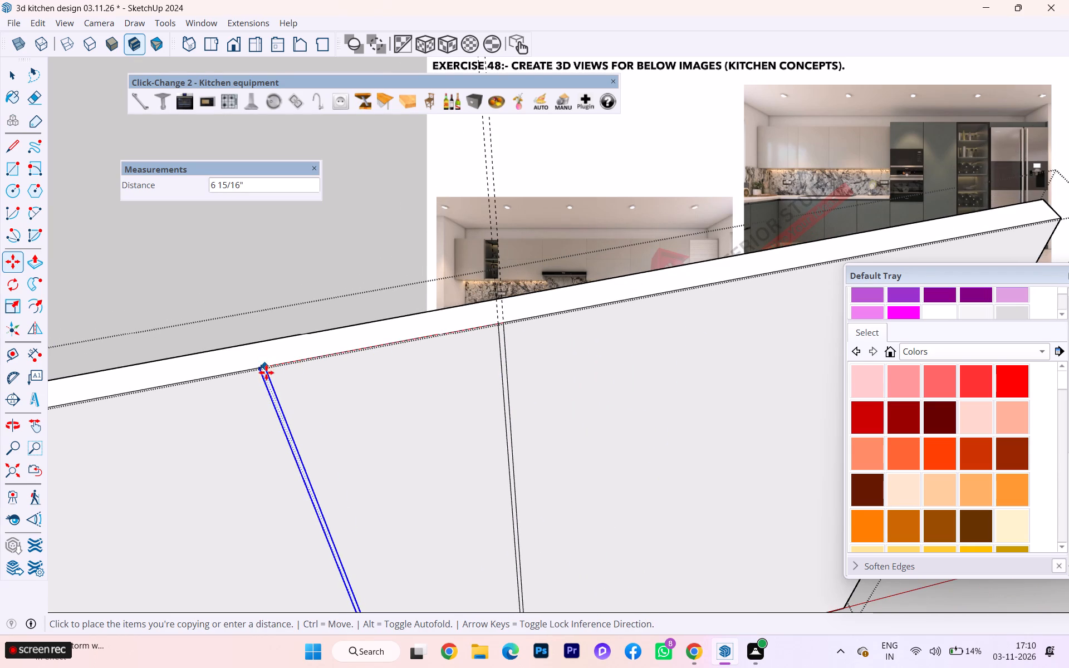
{"action": "key", "text": "Right"}
{"action": "scroll", "coordinate": [513, 364], "scroll_direction": "down", "scroll_amount": 3}
{"action": "scroll", "coordinate": [529, 365], "scroll_direction": "up", "scroll_amount": 1}
{"action": "scroll", "coordinate": [529, 365], "scroll_direction": "down", "scroll_amount": 2}
{"action": "scroll", "coordinate": [536, 365], "scroll_direction": "up", "scroll_amount": 4}
{"action": "scroll", "coordinate": [543, 365], "scroll_direction": "down", "scroll_amount": 3}
{"action": "scroll", "coordinate": [197, 390], "scroll_direction": "up", "scroll_amount": 1}
{"action": "scroll", "coordinate": [196, 392], "scroll_direction": "down", "scroll_amount": 1}
{"action": "scroll", "coordinate": [188, 399], "scroll_direction": "up", "scroll_amount": 1}
{"action": "scroll", "coordinate": [178, 409], "scroll_direction": "down", "scroll_amount": 2}
{"action": "scroll", "coordinate": [177, 410], "scroll_direction": "up", "scroll_amount": 5}
{"action": "scroll", "coordinate": [176, 410], "scroll_direction": "down", "scroll_amount": 2}
{"action": "scroll", "coordinate": [176, 410], "scroll_direction": "up", "scroll_amount": 3}
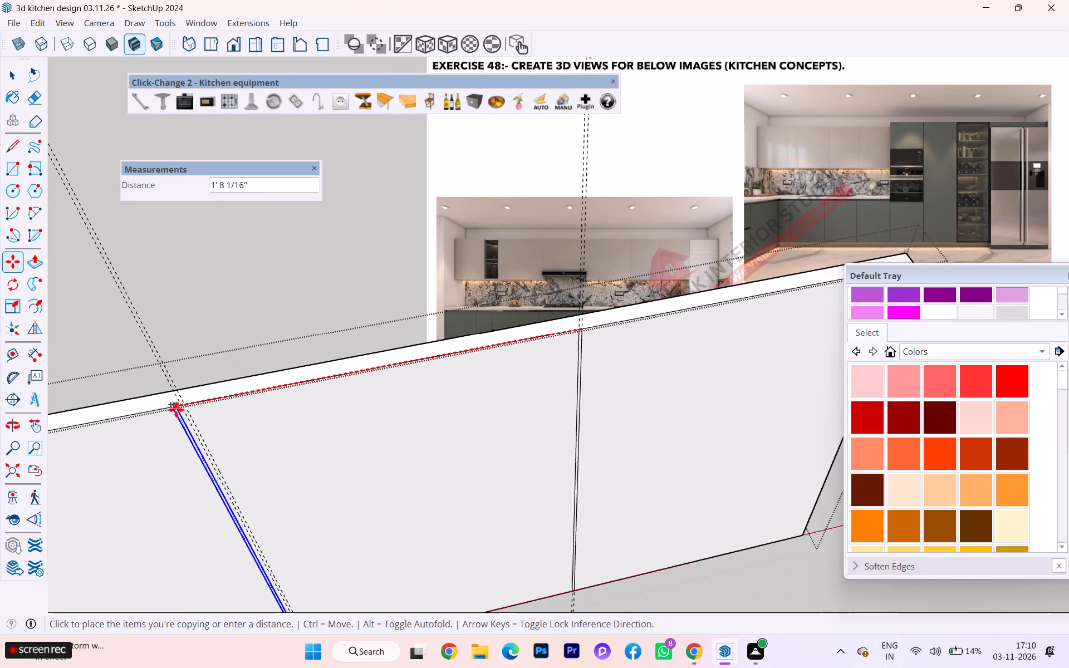
{"action": "scroll", "coordinate": [176, 410], "scroll_direction": "up", "scroll_amount": 11}
{"action": "scroll", "coordinate": [204, 410], "scroll_direction": "down", "scroll_amount": 1}
{"action": "scroll", "coordinate": [204, 410], "scroll_direction": "up", "scroll_amount": 2}
{"action": "scroll", "coordinate": [194, 408], "scroll_direction": "down", "scroll_amount": 1}
{"action": "scroll", "coordinate": [194, 407], "scroll_direction": "up", "scroll_amount": 7}
{"action": "scroll", "coordinate": [166, 402], "scroll_direction": "down", "scroll_amount": 3}
{"action": "scroll", "coordinate": [166, 402], "scroll_direction": "up", "scroll_amount": 3}
{"action": "left_click", "coordinate": [165, 398]}
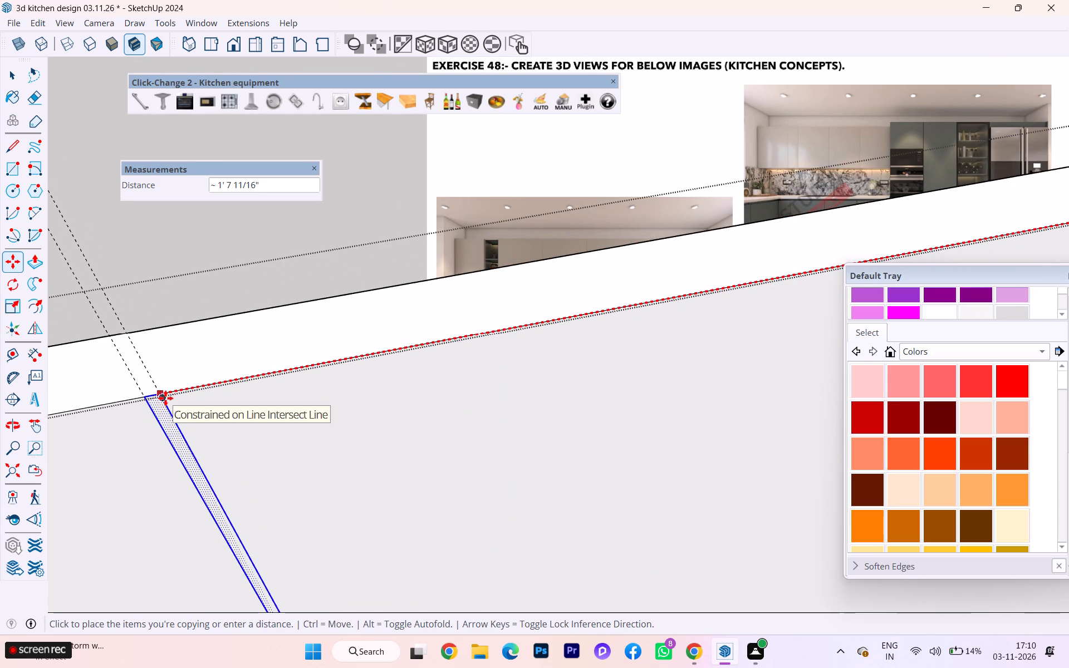
Copy the gap strip from the second guide pair about 1' 7 11/16" along the panel's top edge to the third guide pair.
{"action": "scroll", "coordinate": [473, 364], "scroll_direction": "down", "scroll_amount": 3}
{"action": "scroll", "coordinate": [534, 340], "scroll_direction": "up", "scroll_amount": 3}
{"action": "scroll", "coordinate": [550, 332], "scroll_direction": "down", "scroll_amount": 3}
{"action": "middle_click_drag", "start_coordinate": [486, 311], "coordinate": [538, 227]}
{"action": "scroll", "coordinate": [326, 356], "scroll_direction": "up", "scroll_amount": 3}
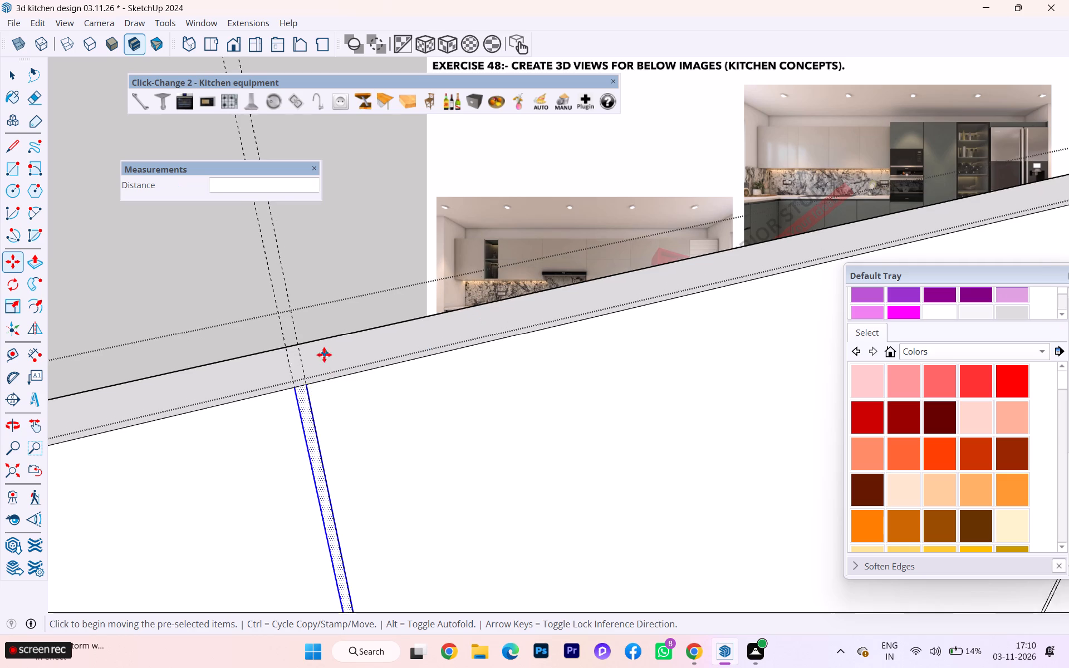
{"action": "left_click", "coordinate": [304, 388]}
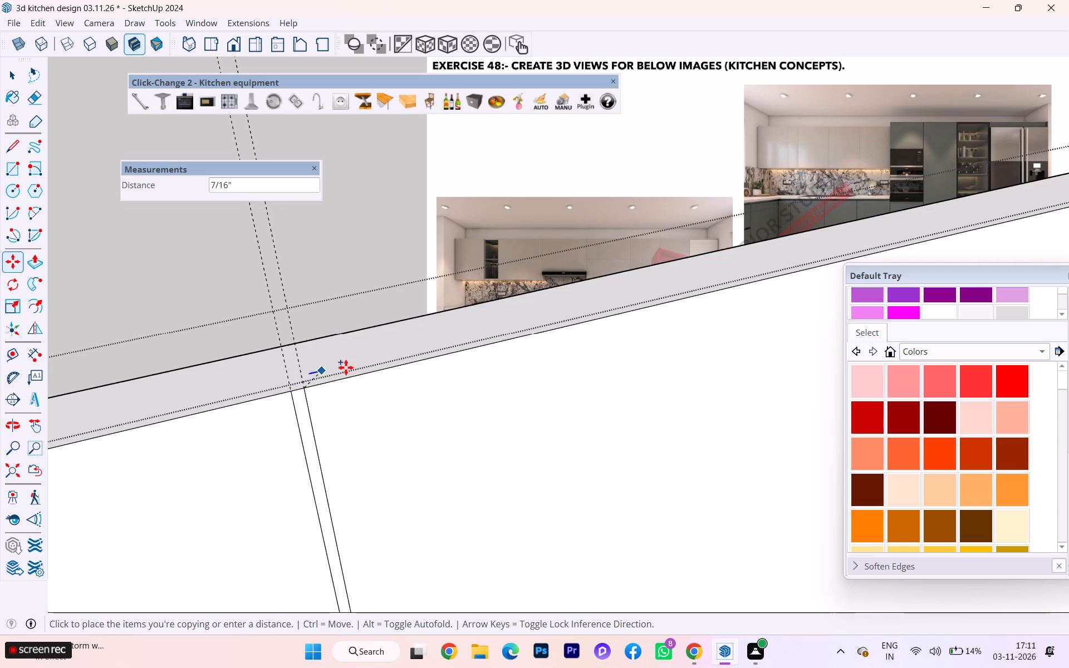
{"action": "scroll", "coordinate": [540, 371], "scroll_direction": "down", "scroll_amount": 1}
{"action": "scroll", "coordinate": [540, 371], "scroll_direction": "up", "scroll_amount": 1}
{"action": "scroll", "coordinate": [541, 372], "scroll_direction": "down", "scroll_amount": 1}
{"action": "scroll", "coordinate": [542, 372], "scroll_direction": "up", "scroll_amount": 3}
{"action": "scroll", "coordinate": [545, 371], "scroll_direction": "down", "scroll_amount": 2}
{"action": "scroll", "coordinate": [600, 349], "scroll_direction": "down", "scroll_amount": 7}
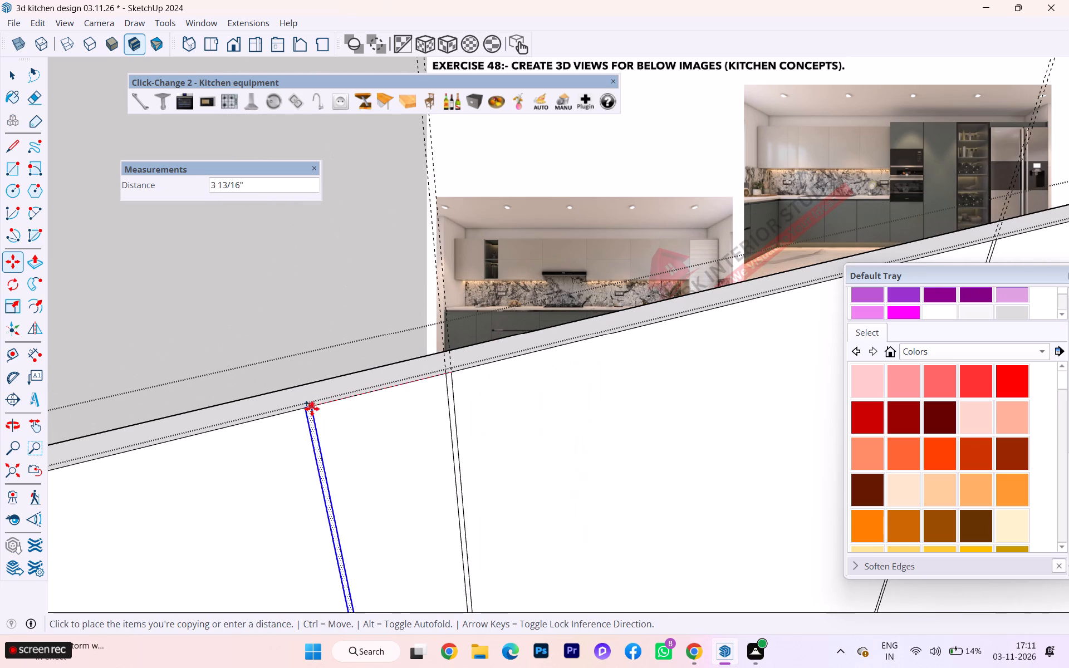
{"action": "key", "text": "Right"}
{"action": "scroll", "coordinate": [563, 384], "scroll_direction": "down", "scroll_amount": 4}
{"action": "scroll", "coordinate": [622, 365], "scroll_direction": "down", "scroll_amount": 2}
{"action": "scroll", "coordinate": [624, 366], "scroll_direction": "up", "scroll_amount": 1}
{"action": "scroll", "coordinate": [624, 366], "scroll_direction": "down", "scroll_amount": 5}
{"action": "scroll", "coordinate": [624, 366], "scroll_direction": "up", "scroll_amount": 1}
{"action": "scroll", "coordinate": [624, 366], "scroll_direction": "down", "scroll_amount": 4}
{"action": "scroll", "coordinate": [608, 371], "scroll_direction": "up", "scroll_amount": 3}
{"action": "scroll", "coordinate": [607, 371], "scroll_direction": "down", "scroll_amount": 2}
{"action": "scroll", "coordinate": [607, 371], "scroll_direction": "up", "scroll_amount": 3}
{"action": "scroll", "coordinate": [607, 371], "scroll_direction": "down", "scroll_amount": 1}
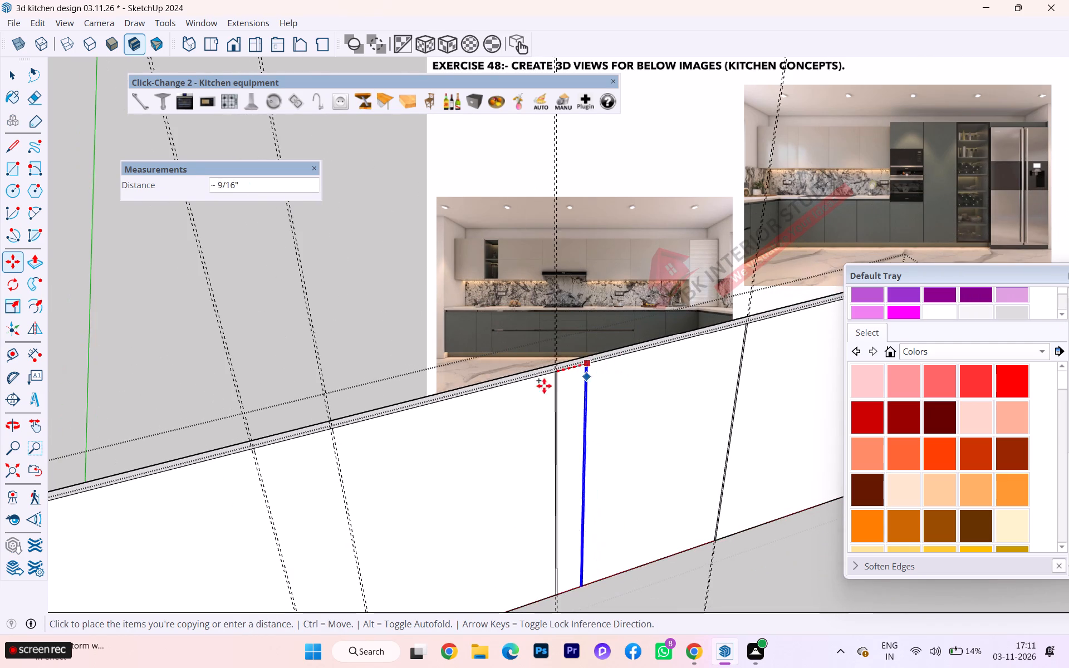
{"action": "scroll", "coordinate": [340, 400], "scroll_direction": "down", "scroll_amount": 1}
{"action": "scroll", "coordinate": [340, 401], "scroll_direction": "up", "scroll_amount": 3}
{"action": "scroll", "coordinate": [339, 403], "scroll_direction": "down", "scroll_amount": 2}
{"action": "scroll", "coordinate": [339, 405], "scroll_direction": "up", "scroll_amount": 3}
{"action": "scroll", "coordinate": [333, 428], "scroll_direction": "down", "scroll_amount": 1}
{"action": "scroll", "coordinate": [333, 428], "scroll_direction": "up", "scroll_amount": 8}
{"action": "scroll", "coordinate": [331, 437], "scroll_direction": "down", "scroll_amount": 6}
{"action": "scroll", "coordinate": [331, 439], "scroll_direction": "up", "scroll_amount": 6}
{"action": "scroll", "coordinate": [331, 452], "scroll_direction": "down", "scroll_amount": 3}
{"action": "scroll", "coordinate": [331, 452], "scroll_direction": "up", "scroll_amount": 3}
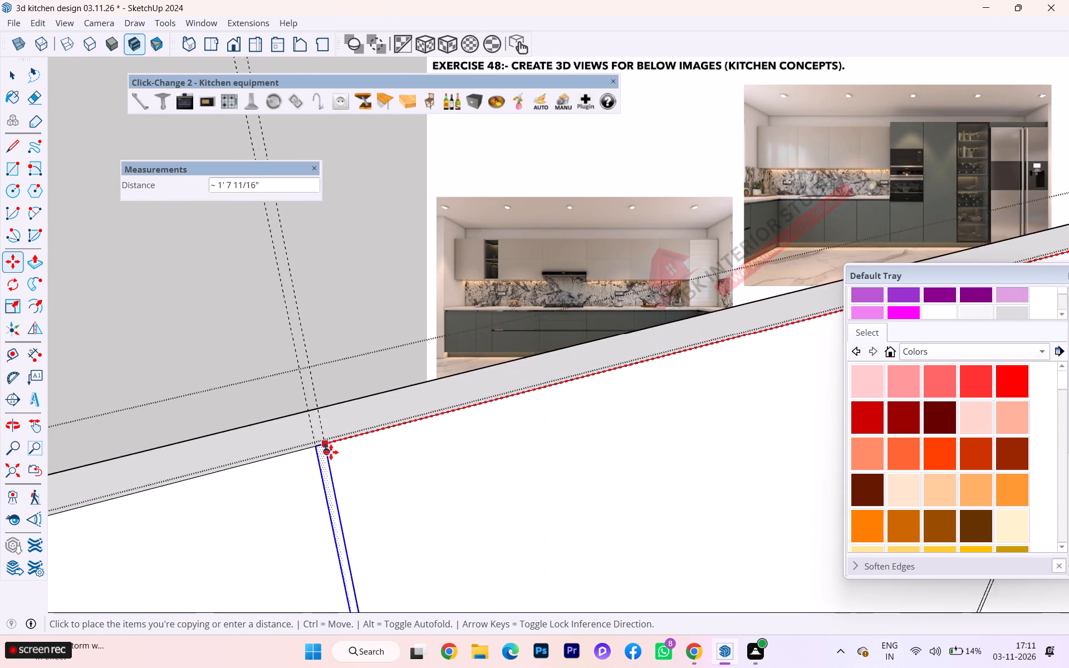
{"action": "scroll", "coordinate": [331, 452], "scroll_direction": "up", "scroll_amount": 8}
{"action": "scroll", "coordinate": [331, 452], "scroll_direction": "down", "scroll_amount": 2}
{"action": "scroll", "coordinate": [331, 452], "scroll_direction": "up", "scroll_amount": 7}
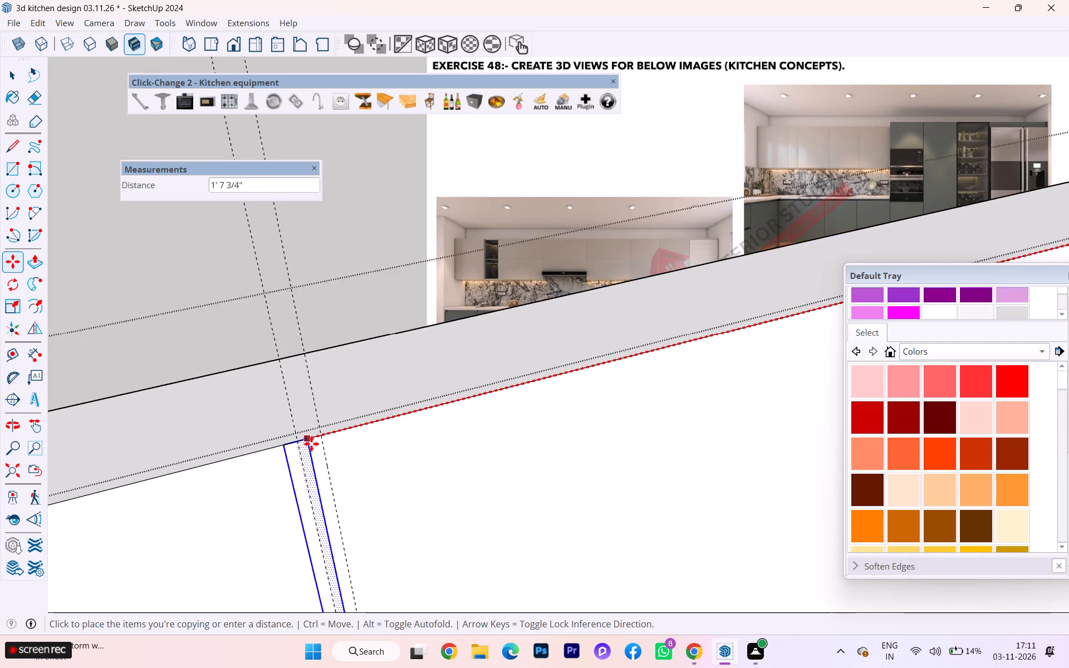
{"action": "scroll", "coordinate": [311, 444], "scroll_direction": "up", "scroll_amount": 7}
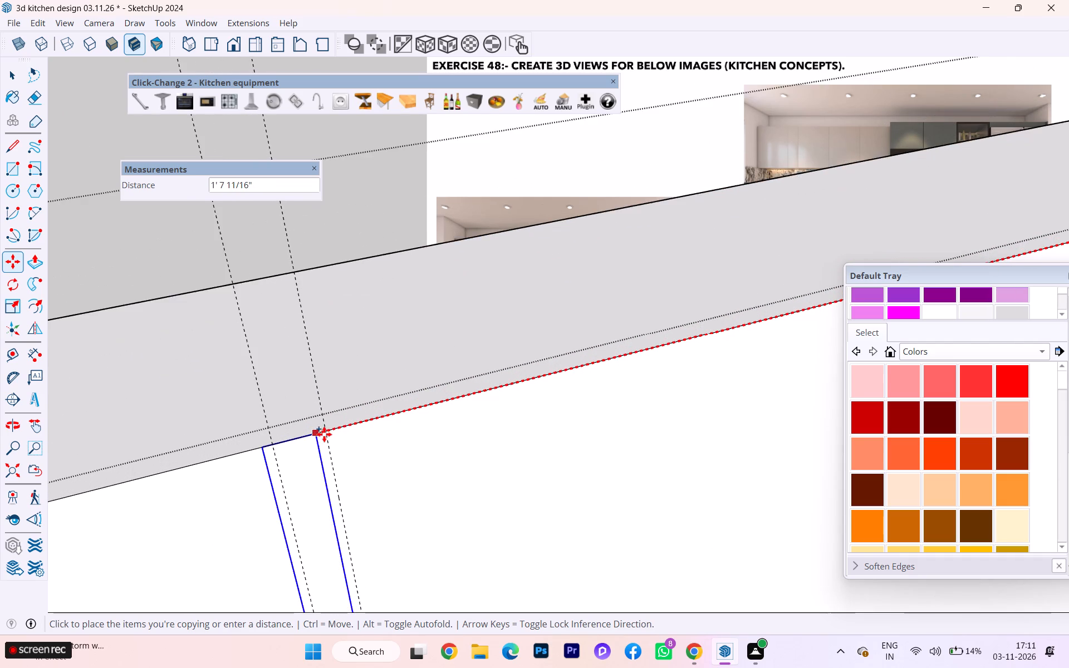
{"action": "scroll", "coordinate": [327, 433], "scroll_direction": "up", "scroll_amount": 3}
{"action": "scroll", "coordinate": [325, 435], "scroll_direction": "down", "scroll_amount": 1}
{"action": "scroll", "coordinate": [325, 435], "scroll_direction": "up", "scroll_amount": 2}
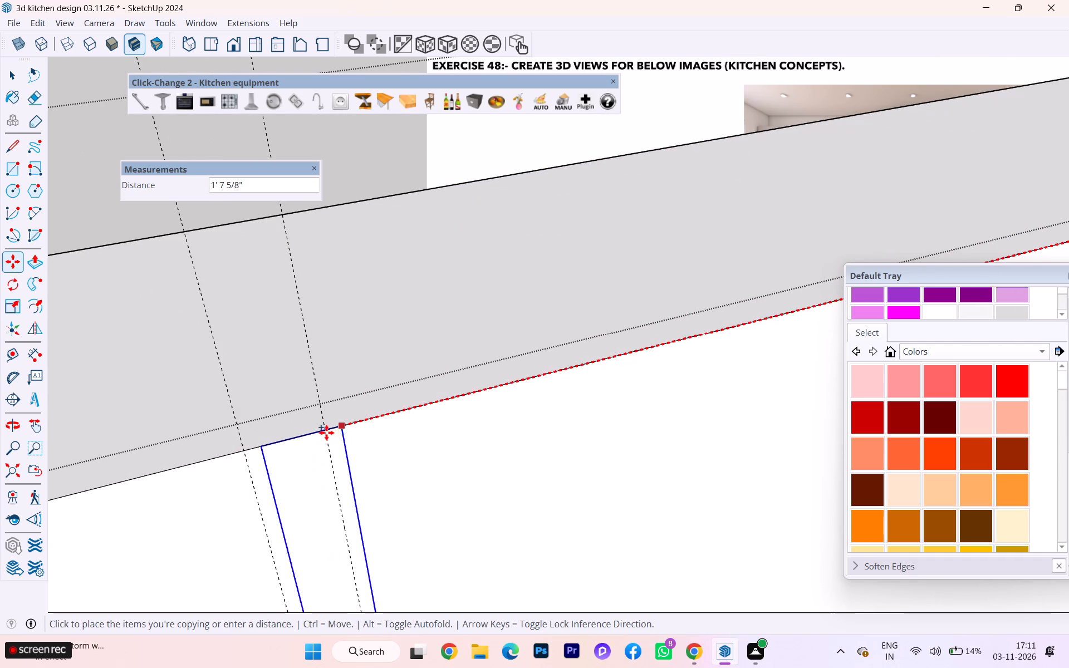
{"action": "scroll", "coordinate": [326, 433], "scroll_direction": "up", "scroll_amount": 2}
{"action": "scroll", "coordinate": [336, 435], "scroll_direction": "down", "scroll_amount": 9}
{"action": "middle_click_drag", "start_coordinate": [334, 440], "coordinate": [202, 468]}
{"action": "scroll", "coordinate": [294, 402], "scroll_direction": "up", "scroll_amount": 3}
{"action": "scroll", "coordinate": [294, 402], "scroll_direction": "down", "scroll_amount": 1}
{"action": "scroll", "coordinate": [294, 402], "scroll_direction": "up", "scroll_amount": 2}
{"action": "left_click", "coordinate": [325, 389]}
Copy the gap strip from the third guide pair along the panel's top edge to the fourth guide pair, nearest the origin.
{"action": "left_click", "coordinate": [317, 371]}
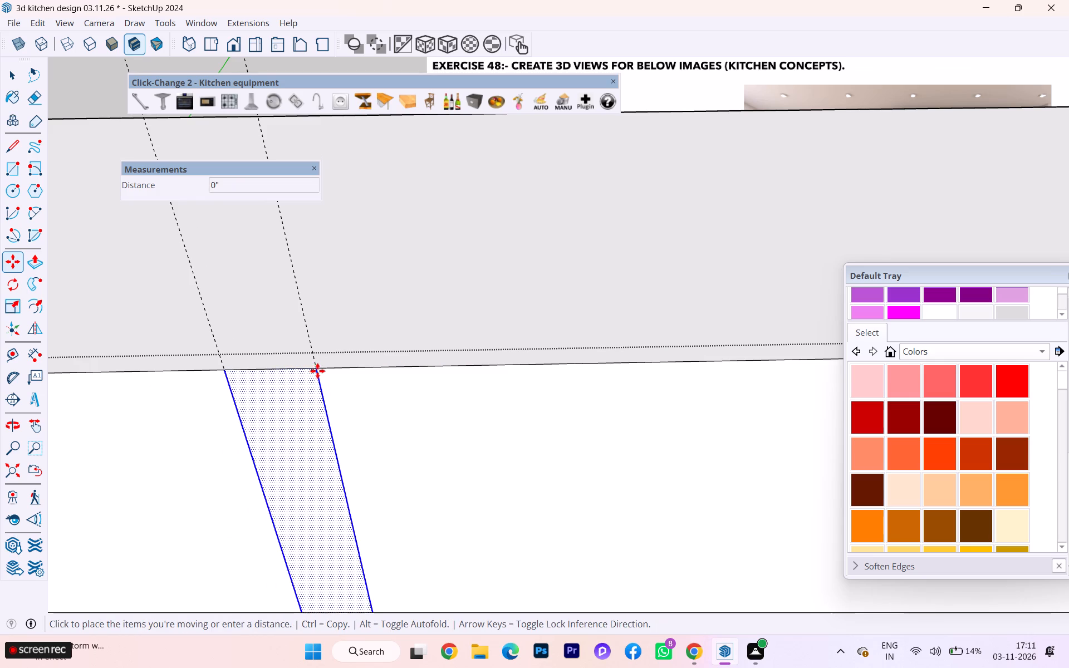
{"action": "scroll", "coordinate": [447, 360], "scroll_direction": "down", "scroll_amount": 2}
{"action": "scroll", "coordinate": [468, 360], "scroll_direction": "up", "scroll_amount": 3}
{"action": "scroll", "coordinate": [472, 360], "scroll_direction": "down", "scroll_amount": 3}
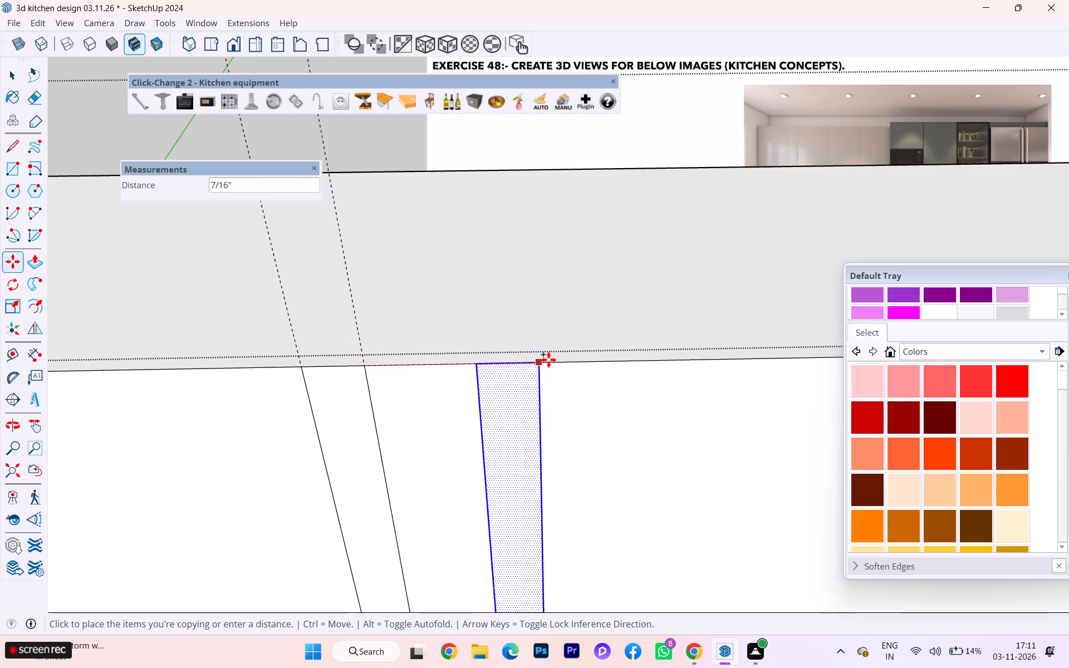
{"action": "scroll", "coordinate": [646, 353], "scroll_direction": "down", "scroll_amount": 4}
{"action": "scroll", "coordinate": [692, 357], "scroll_direction": "up", "scroll_amount": 2}
{"action": "scroll", "coordinate": [697, 358], "scroll_direction": "down", "scroll_amount": 1}
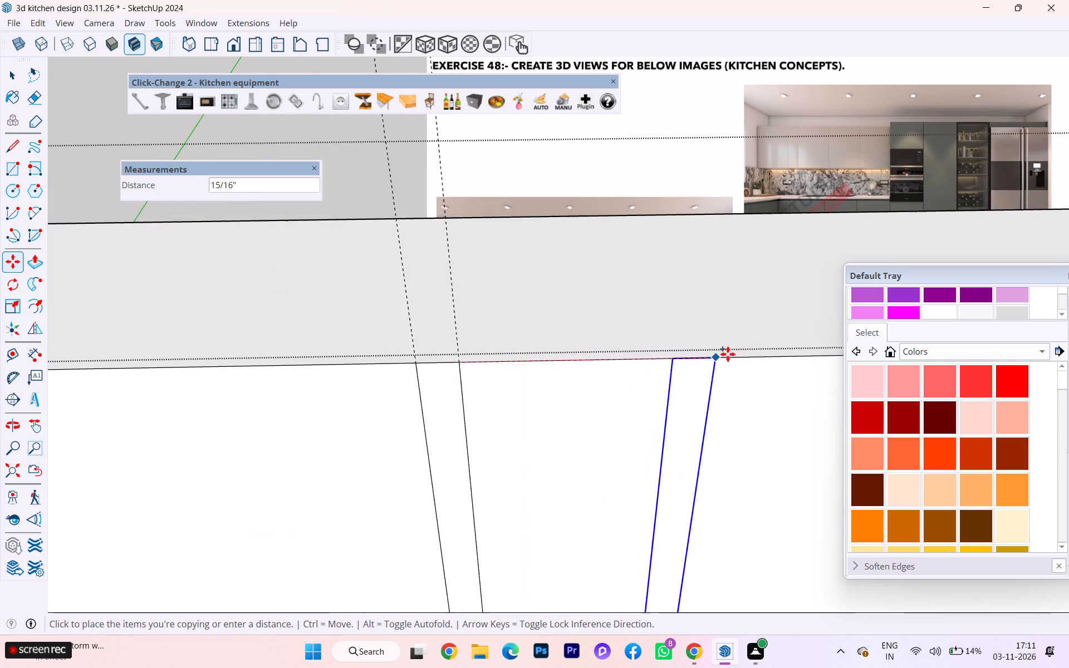
{"action": "scroll", "coordinate": [743, 358], "scroll_direction": "up", "scroll_amount": 2}
{"action": "scroll", "coordinate": [745, 360], "scroll_direction": "down", "scroll_amount": 4}
{"action": "scroll", "coordinate": [748, 361], "scroll_direction": "up", "scroll_amount": 1}
{"action": "scroll", "coordinate": [748, 361], "scroll_direction": "down", "scroll_amount": 2}
{"action": "scroll", "coordinate": [433, 362], "scroll_direction": "down", "scroll_amount": 1}
{"action": "scroll", "coordinate": [507, 362], "scroll_direction": "up", "scroll_amount": 1}
{"action": "scroll", "coordinate": [537, 362], "scroll_direction": "down", "scroll_amount": 5}
{"action": "scroll", "coordinate": [768, 363], "scroll_direction": "up", "scroll_amount": 2}
{"action": "scroll", "coordinate": [768, 363], "scroll_direction": "down", "scroll_amount": 2}
{"action": "scroll", "coordinate": [769, 363], "scroll_direction": "up", "scroll_amount": 4}
{"action": "scroll", "coordinate": [769, 363], "scroll_direction": "down", "scroll_amount": 5}
{"action": "scroll", "coordinate": [805, 365], "scroll_direction": "up", "scroll_amount": 1}
{"action": "scroll", "coordinate": [805, 365], "scroll_direction": "down", "scroll_amount": 4}
{"action": "scroll", "coordinate": [805, 365], "scroll_direction": "up", "scroll_amount": 1}
{"action": "scroll", "coordinate": [805, 365], "scroll_direction": "down", "scroll_amount": 2}
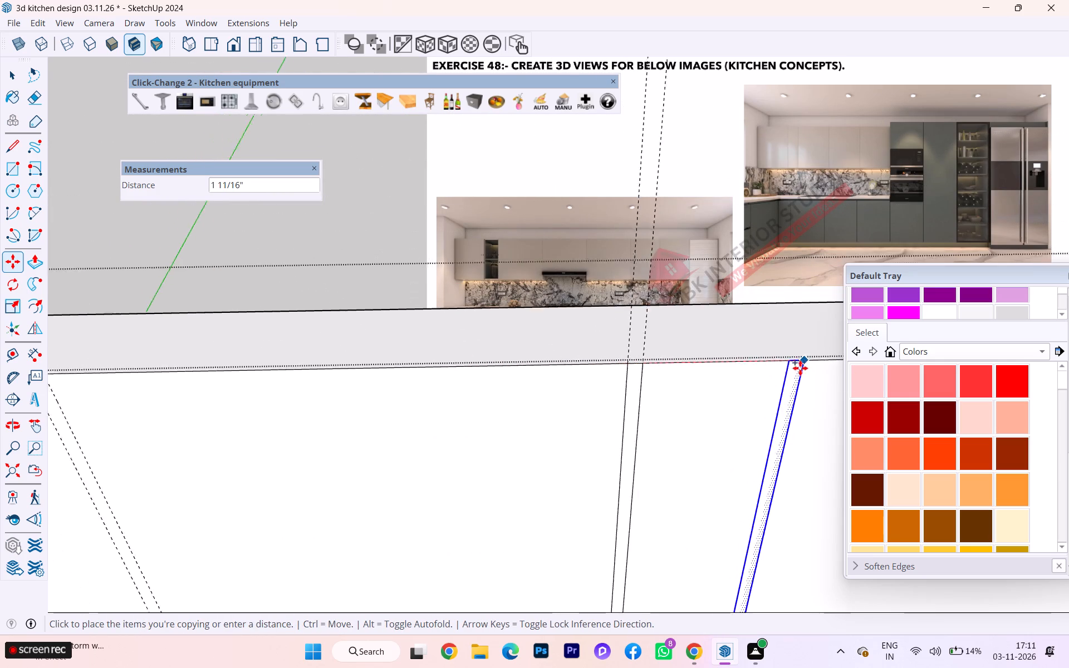
{"action": "scroll", "coordinate": [800, 368], "scroll_direction": "down", "scroll_amount": 2}
{"action": "scroll", "coordinate": [799, 369], "scroll_direction": "up", "scroll_amount": 2}
{"action": "scroll", "coordinate": [799, 369], "scroll_direction": "down", "scroll_amount": 2}
{"action": "scroll", "coordinate": [800, 369], "scroll_direction": "up", "scroll_amount": 1}
{"action": "scroll", "coordinate": [800, 369], "scroll_direction": "down", "scroll_amount": 2}
{"action": "scroll", "coordinate": [295, 379], "scroll_direction": "up", "scroll_amount": 7}
{"action": "scroll", "coordinate": [254, 375], "scroll_direction": "down", "scroll_amount": 4}
{"action": "scroll", "coordinate": [254, 375], "scroll_direction": "up", "scroll_amount": 2}
{"action": "scroll", "coordinate": [254, 375], "scroll_direction": "down", "scroll_amount": 4}
{"action": "scroll", "coordinate": [254, 375], "scroll_direction": "up", "scroll_amount": 3}
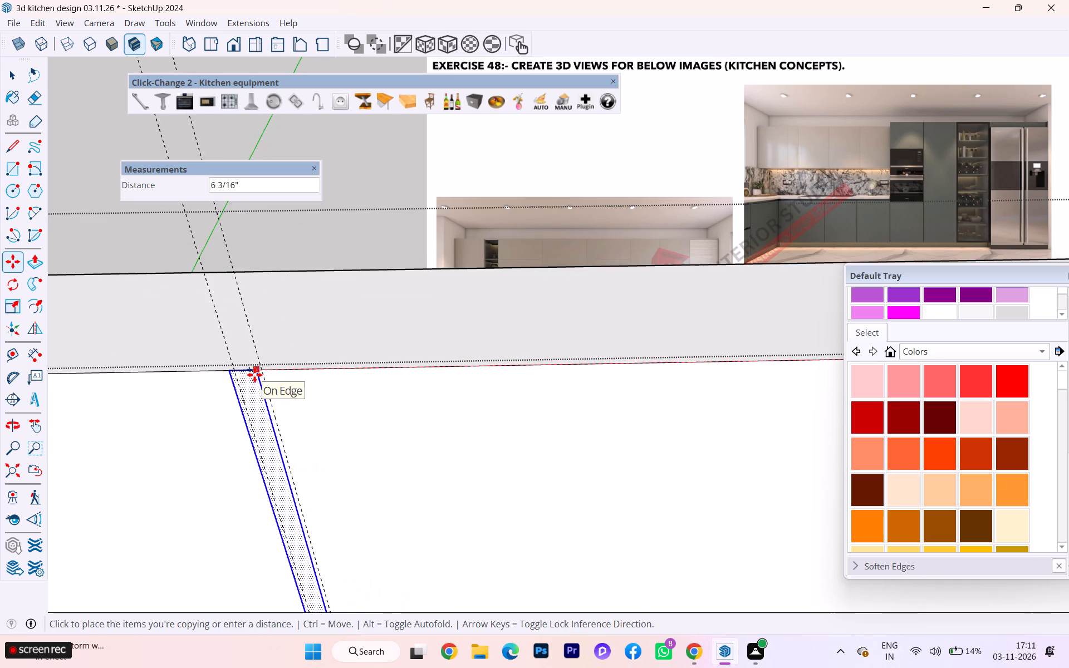
{"action": "scroll", "coordinate": [260, 374], "scroll_direction": "up", "scroll_amount": 6}
{"action": "left_click", "coordinate": [263, 368]}
Push the gap strip's face at the fourth guide pair 1" back through the panel's thickness.
{"action": "scroll", "coordinate": [415, 364], "scroll_direction": "down", "scroll_amount": 2}
{"action": "scroll", "coordinate": [411, 367], "scroll_direction": "up", "scroll_amount": 1}
{"action": "scroll", "coordinate": [411, 369], "scroll_direction": "down", "scroll_amount": 2}
{"action": "scroll", "coordinate": [405, 374], "scroll_direction": "up", "scroll_amount": 4}
{"action": "scroll", "coordinate": [405, 374], "scroll_direction": "down", "scroll_amount": 3}
{"action": "key", "text": "space"}
{"action": "scroll", "coordinate": [343, 398], "scroll_direction": "down", "scroll_amount": 5}
{"action": "scroll", "coordinate": [375, 395], "scroll_direction": "up", "scroll_amount": 1}
{"action": "scroll", "coordinate": [377, 394], "scroll_direction": "down", "scroll_amount": 2}
{"action": "scroll", "coordinate": [449, 343], "scroll_direction": "down", "scroll_amount": 2}
{"action": "scroll", "coordinate": [449, 343], "scroll_direction": "up", "scroll_amount": 3}
{"action": "scroll", "coordinate": [449, 343], "scroll_direction": "down", "scroll_amount": 1}
{"action": "scroll", "coordinate": [449, 343], "scroll_direction": "up", "scroll_amount": 3}
{"action": "scroll", "coordinate": [449, 343], "scroll_direction": "down", "scroll_amount": 2}
{"action": "scroll", "coordinate": [328, 393], "scroll_direction": "down", "scroll_amount": 2}
{"action": "scroll", "coordinate": [328, 393], "scroll_direction": "up", "scroll_amount": 4}
{"action": "scroll", "coordinate": [328, 393], "scroll_direction": "down", "scroll_amount": 5}
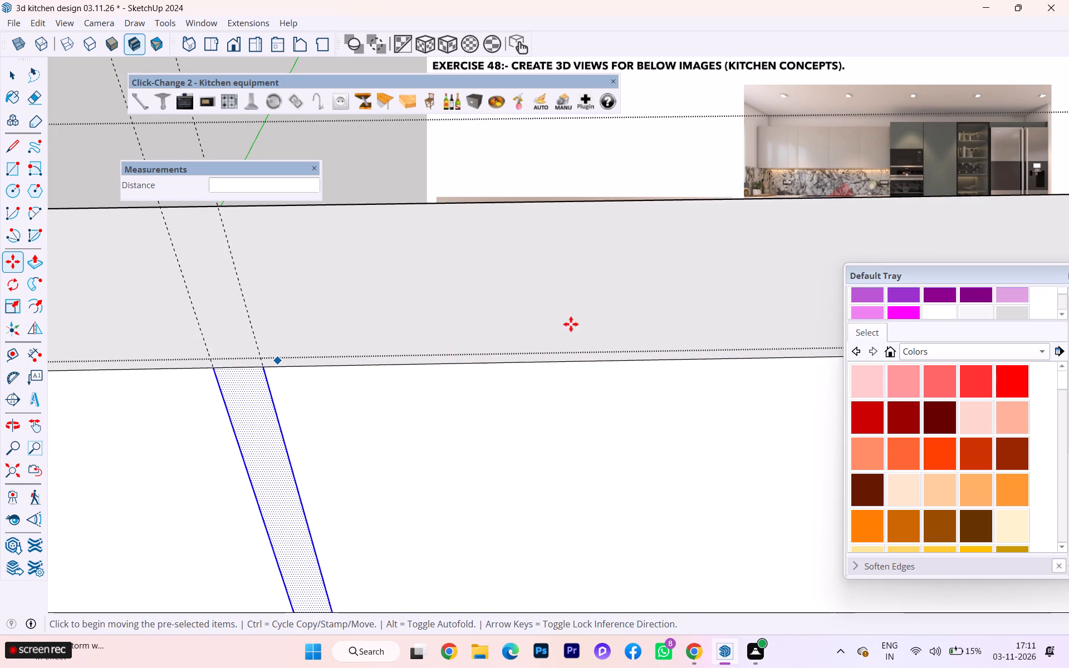
{"action": "scroll", "coordinate": [585, 310], "scroll_direction": "down", "scroll_amount": 3}
{"action": "scroll", "coordinate": [576, 314], "scroll_direction": "up", "scroll_amount": 5}
{"action": "scroll", "coordinate": [575, 315], "scroll_direction": "down", "scroll_amount": 2}
{"action": "scroll", "coordinate": [241, 341], "scroll_direction": "down", "scroll_amount": 3}
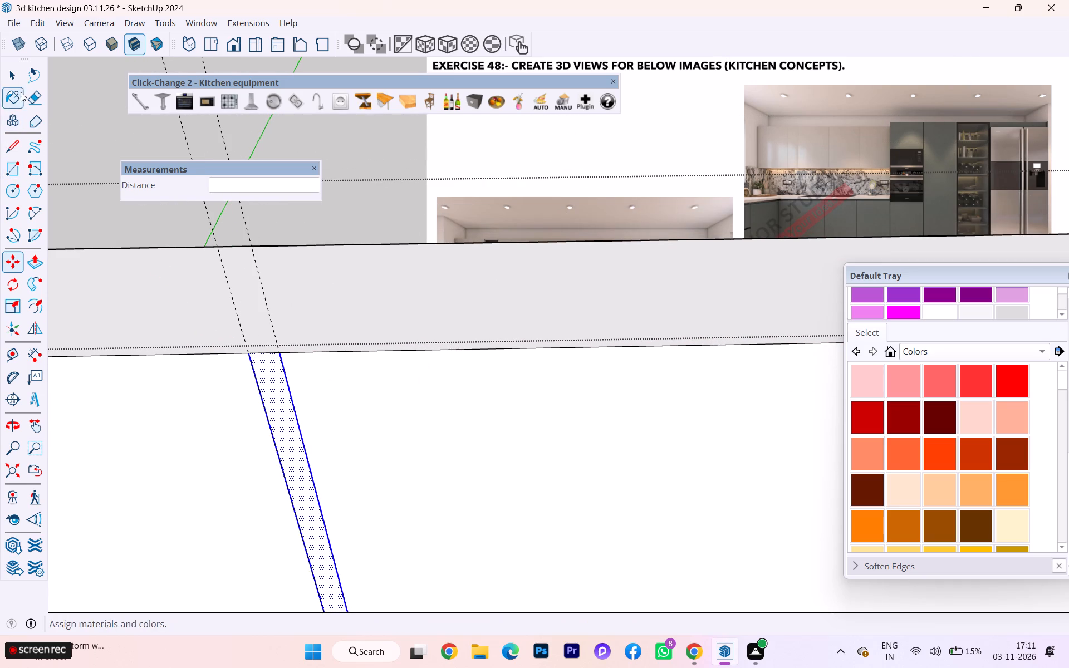
{"action": "left_click", "coordinate": [18, 72]}
{"action": "left_click", "coordinate": [276, 369]}
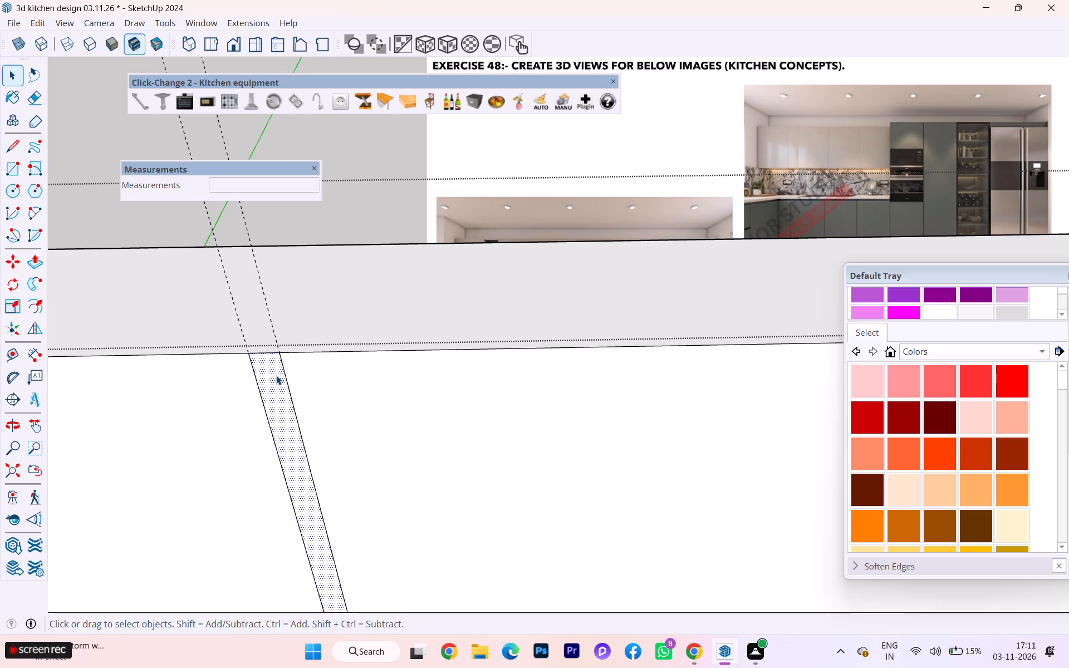
{"action": "key", "text": "p"}
{"action": "left_click", "coordinate": [276, 375]}
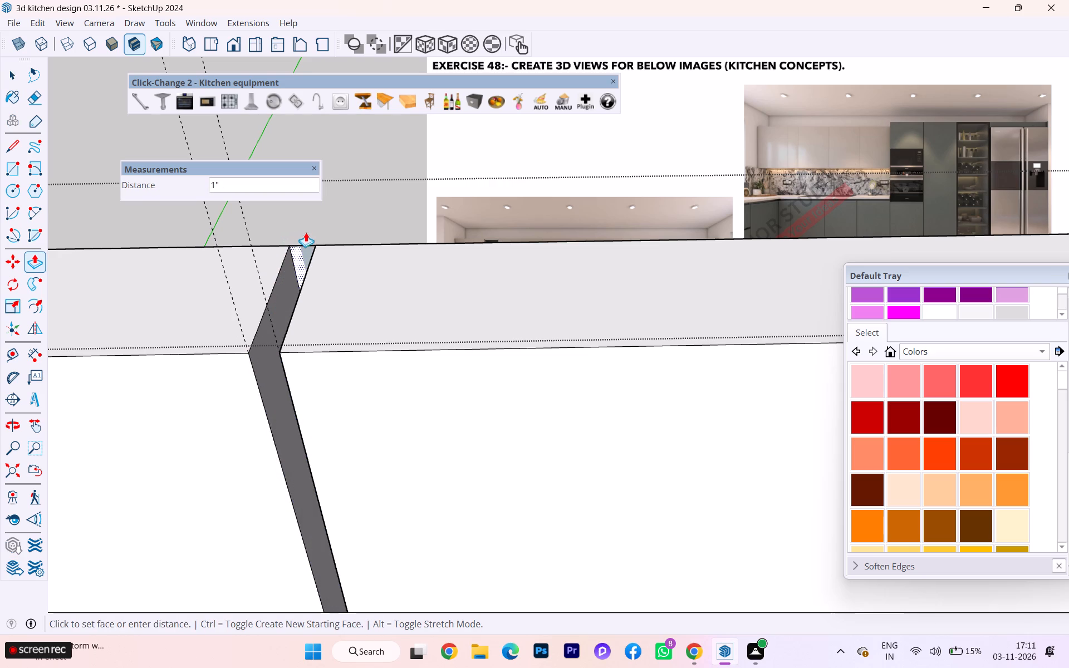
{"action": "left_click", "coordinate": [311, 232]}
Erase the leftover edge at the back of the pushed strip to open the gap through the panel.
{"action": "scroll", "coordinate": [305, 237], "scroll_direction": "up", "scroll_amount": 3}
{"action": "scroll", "coordinate": [310, 250], "scroll_direction": "down", "scroll_amount": 1}
{"action": "scroll", "coordinate": [310, 253], "scroll_direction": "up", "scroll_amount": 2}
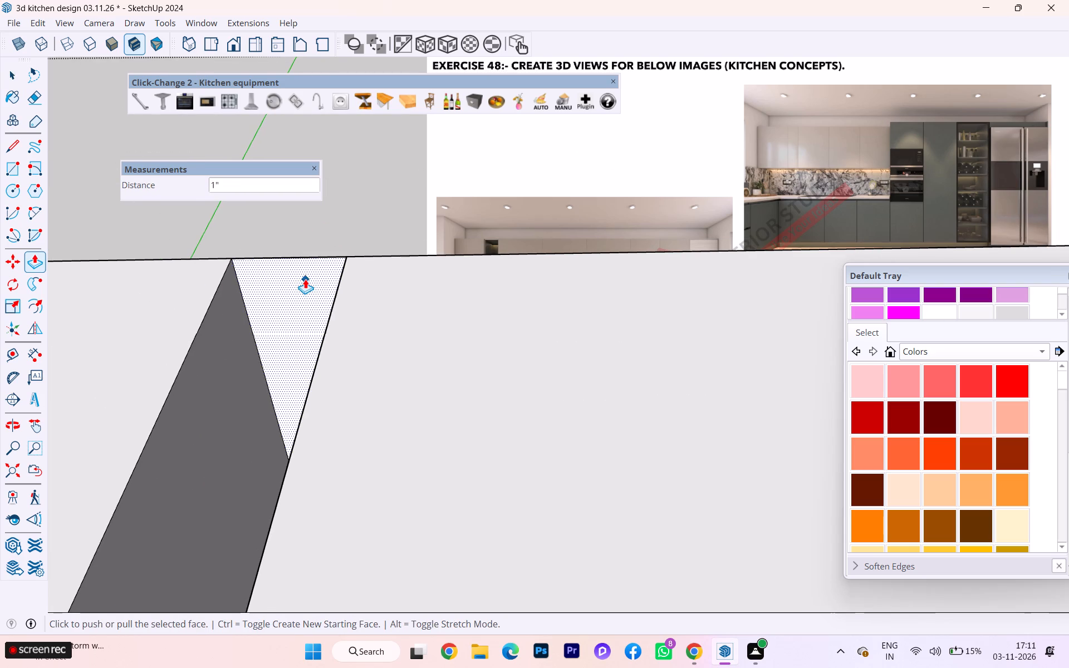
{"action": "left_click", "coordinate": [305, 279]}
{"action": "key", "text": "Escape"}
{"action": "scroll", "coordinate": [300, 316], "scroll_direction": "down", "scroll_amount": 1}
{"action": "scroll", "coordinate": [297, 316], "scroll_direction": "up", "scroll_amount": 2}
{"action": "scroll", "coordinate": [295, 316], "scroll_direction": "down", "scroll_amount": 1}
{"action": "scroll", "coordinate": [293, 316], "scroll_direction": "up", "scroll_amount": 1}
{"action": "scroll", "coordinate": [284, 316], "scroll_direction": "down", "scroll_amount": 2}
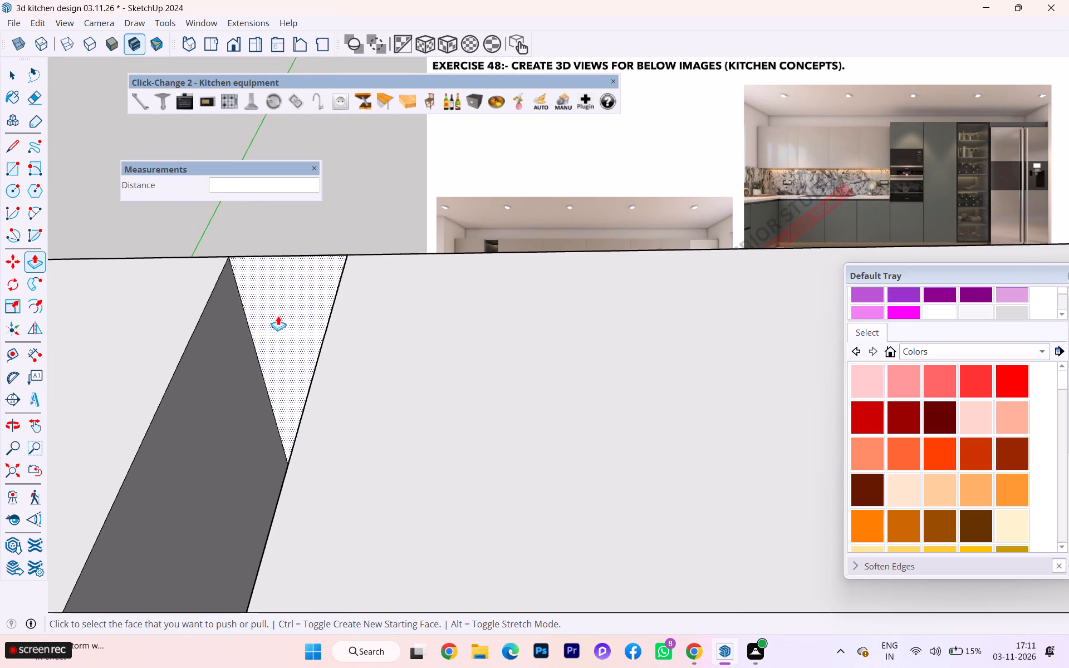
{"action": "scroll", "coordinate": [278, 316], "scroll_direction": "down", "scroll_amount": 5}
{"action": "scroll", "coordinate": [284, 309], "scroll_direction": "up", "scroll_amount": 1}
{"action": "scroll", "coordinate": [284, 309], "scroll_direction": "down", "scroll_amount": 2}
{"action": "key", "text": "e"}
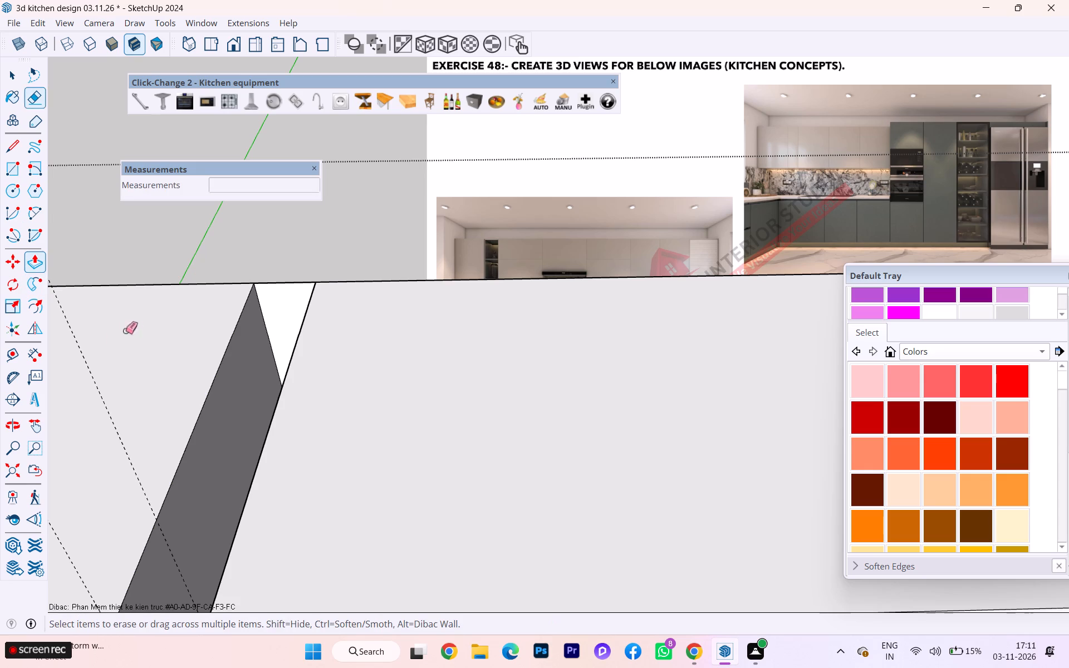
{"action": "left_click", "coordinate": [282, 287]}
{"action": "left_click", "coordinate": [285, 283]}
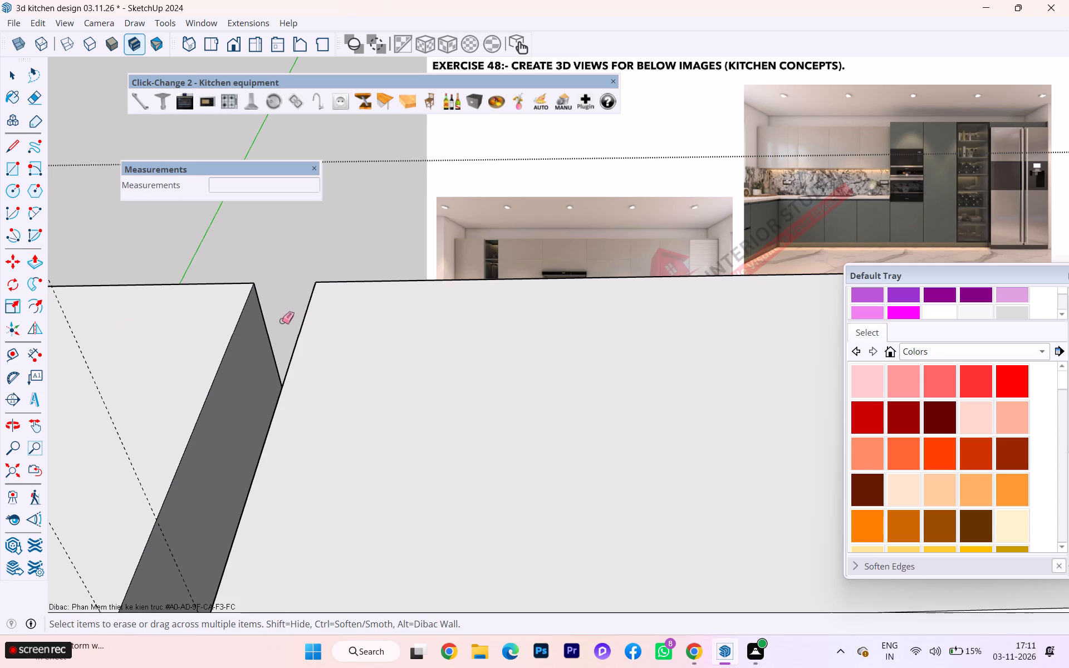
Check the open gap's width with a linear dimension between its two front corners at the panel's top edge.
{"action": "scroll", "coordinate": [267, 321], "scroll_direction": "down", "scroll_amount": 2}
{"action": "scroll", "coordinate": [255, 317], "scroll_direction": "up", "scroll_amount": 1}
{"action": "scroll", "coordinate": [255, 317], "scroll_direction": "down", "scroll_amount": 2}
{"action": "scroll", "coordinate": [393, 262], "scroll_direction": "down", "scroll_amount": 2}
{"action": "scroll", "coordinate": [393, 262], "scroll_direction": "up", "scroll_amount": 1}
{"action": "scroll", "coordinate": [394, 263], "scroll_direction": "down", "scroll_amount": 2}
{"action": "scroll", "coordinate": [395, 267], "scroll_direction": "up", "scroll_amount": 1}
{"action": "scroll", "coordinate": [396, 267], "scroll_direction": "down", "scroll_amount": 2}
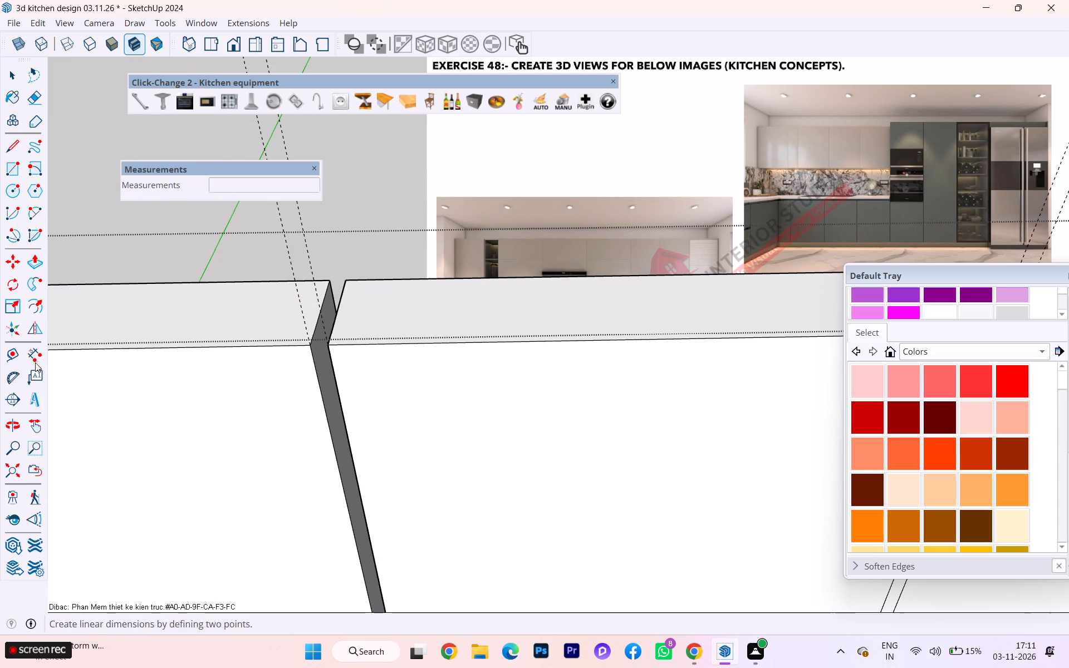
{"action": "left_click", "coordinate": [35, 362]}
{"action": "left_click", "coordinate": [311, 343]}
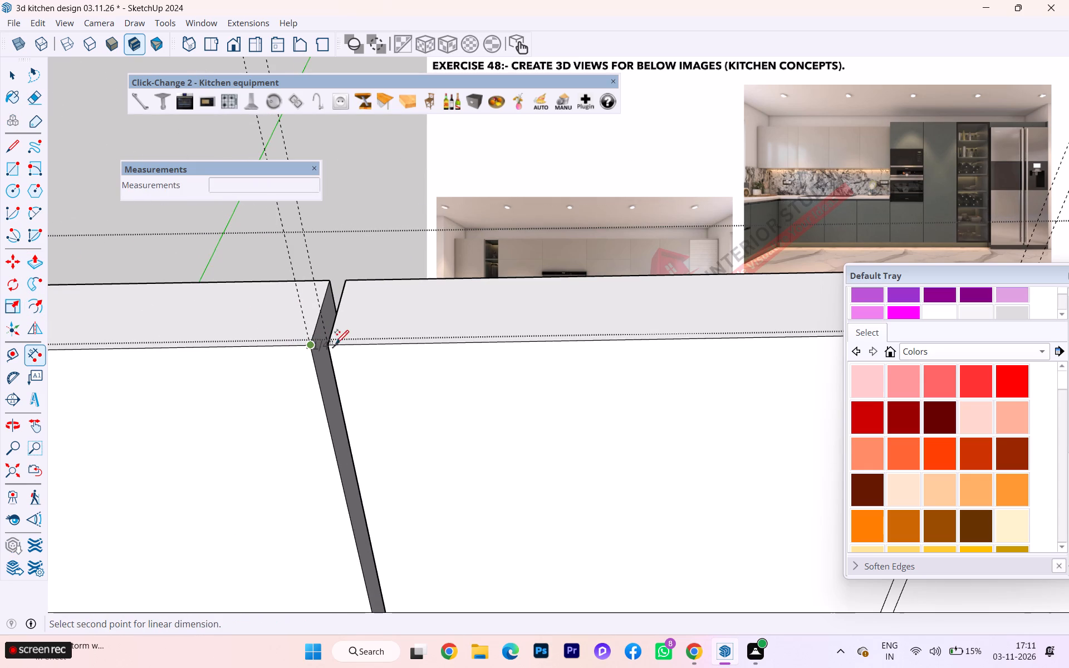
{"action": "left_click", "coordinate": [332, 344]}
{"action": "scroll", "coordinate": [328, 384], "scroll_direction": "up", "scroll_amount": 5}
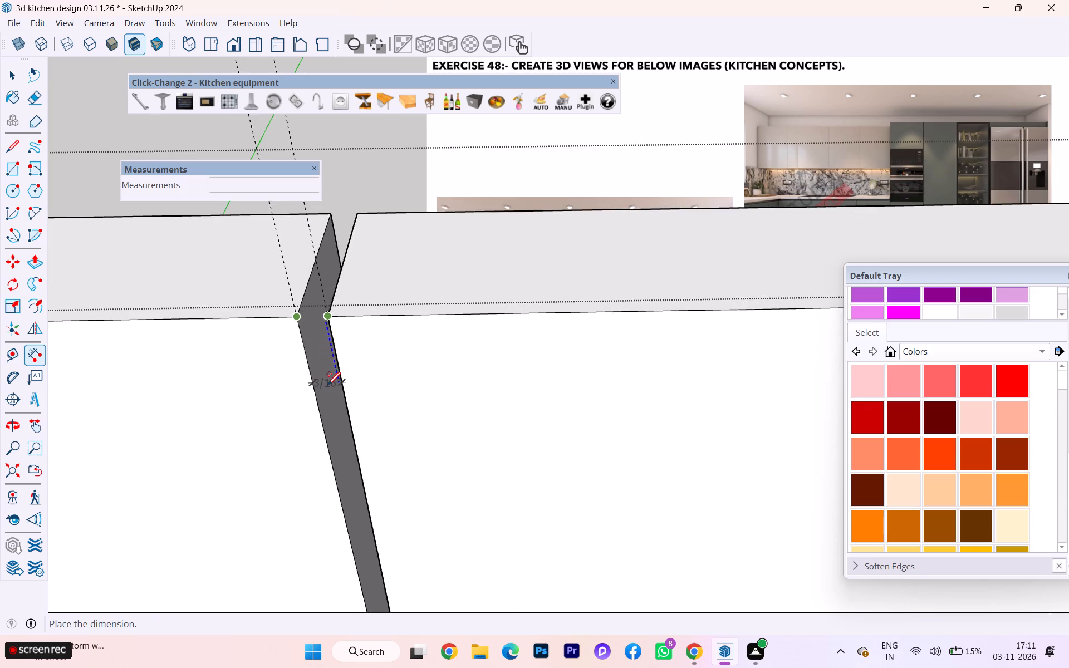
{"action": "scroll", "coordinate": [327, 384], "scroll_direction": "up", "scroll_amount": 1}
{"action": "scroll", "coordinate": [327, 384], "scroll_direction": "down", "scroll_amount": 1}
{"action": "scroll", "coordinate": [327, 384], "scroll_direction": "up", "scroll_amount": 4}
{"action": "key", "text": "Escape"}
Push the gap strip's face at the third guide pair 1" back to cut through the panel.
{"action": "scroll", "coordinate": [344, 323], "scroll_direction": "down", "scroll_amount": 2}
{"action": "scroll", "coordinate": [352, 313], "scroll_direction": "up", "scroll_amount": 1}
{"action": "scroll", "coordinate": [355, 310], "scroll_direction": "down", "scroll_amount": 1}
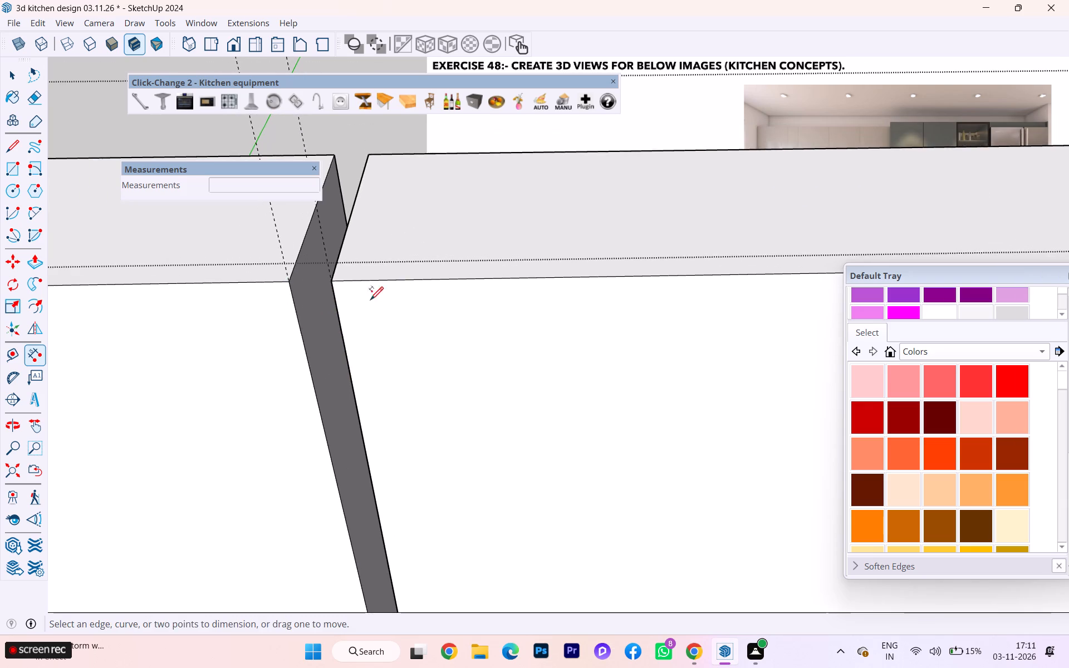
{"action": "scroll", "coordinate": [365, 299], "scroll_direction": "down", "scroll_amount": 1}
{"action": "middle_click_drag", "start_coordinate": [349, 303], "coordinate": [576, 235]}
{"action": "scroll", "coordinate": [576, 235], "scroll_direction": "down", "scroll_amount": 1}
{"action": "scroll", "coordinate": [251, 261], "scroll_direction": "down", "scroll_amount": 4}
{"action": "scroll", "coordinate": [354, 328], "scroll_direction": "down", "scroll_amount": 3}
{"action": "scroll", "coordinate": [356, 331], "scroll_direction": "up", "scroll_amount": 3}
{"action": "scroll", "coordinate": [356, 332], "scroll_direction": "down", "scroll_amount": 4}
{"action": "scroll", "coordinate": [351, 336], "scroll_direction": "up", "scroll_amount": 3}
{"action": "scroll", "coordinate": [351, 336], "scroll_direction": "down", "scroll_amount": 1}
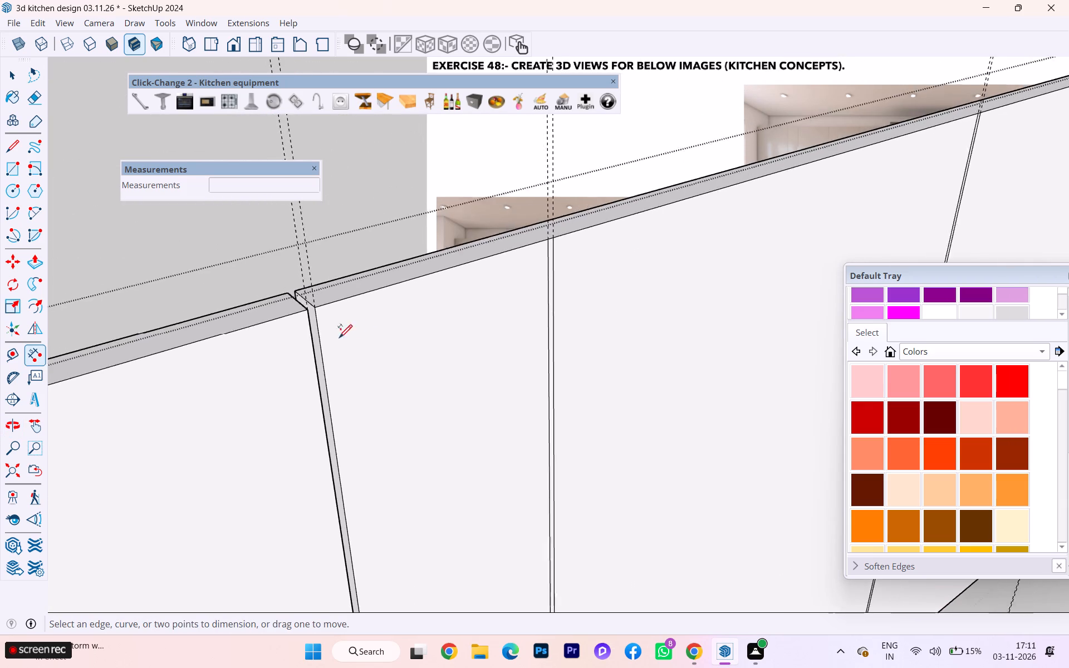
{"action": "scroll", "coordinate": [339, 337], "scroll_direction": "down", "scroll_amount": 1}
{"action": "scroll", "coordinate": [369, 300], "scroll_direction": "down", "scroll_amount": 4}
{"action": "scroll", "coordinate": [386, 296], "scroll_direction": "up", "scroll_amount": 2}
{"action": "scroll", "coordinate": [387, 296], "scroll_direction": "down", "scroll_amount": 2}
{"action": "scroll", "coordinate": [589, 274], "scroll_direction": "down", "scroll_amount": 2}
{"action": "scroll", "coordinate": [590, 278], "scroll_direction": "up", "scroll_amount": 2}
{"action": "scroll", "coordinate": [590, 278], "scroll_direction": "down", "scroll_amount": 8}
{"action": "scroll", "coordinate": [590, 289], "scroll_direction": "up", "scroll_amount": 1}
{"action": "scroll", "coordinate": [589, 289], "scroll_direction": "down", "scroll_amount": 3}
{"action": "scroll", "coordinate": [512, 307], "scroll_direction": "up", "scroll_amount": 4}
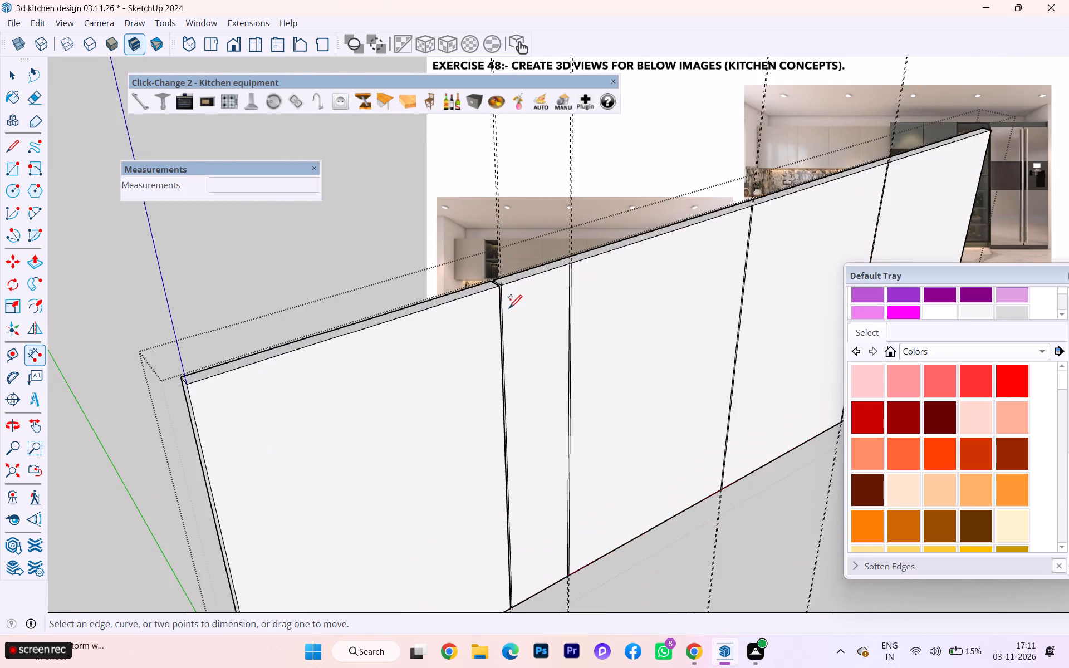
{"action": "scroll", "coordinate": [509, 307], "scroll_direction": "up", "scroll_amount": 5}
{"action": "scroll", "coordinate": [505, 300], "scroll_direction": "down", "scroll_amount": 1}
{"action": "scroll", "coordinate": [505, 300], "scroll_direction": "up", "scroll_amount": 7}
{"action": "scroll", "coordinate": [526, 277], "scroll_direction": "down", "scroll_amount": 1}
{"action": "scroll", "coordinate": [526, 277], "scroll_direction": "up", "scroll_amount": 3}
{"action": "scroll", "coordinate": [527, 276], "scroll_direction": "down", "scroll_amount": 1}
{"action": "scroll", "coordinate": [527, 276], "scroll_direction": "up", "scroll_amount": 1}
{"action": "middle_click_drag", "start_coordinate": [447, 319], "coordinate": [273, 351]}
{"action": "scroll", "coordinate": [290, 344], "scroll_direction": "down", "scroll_amount": 2}
{"action": "scroll", "coordinate": [274, 352], "scroll_direction": "up", "scroll_amount": 1}
{"action": "scroll", "coordinate": [271, 354], "scroll_direction": "down", "scroll_amount": 6}
{"action": "scroll", "coordinate": [661, 315], "scroll_direction": "down", "scroll_amount": 1}
{"action": "scroll", "coordinate": [660, 314], "scroll_direction": "up", "scroll_amount": 6}
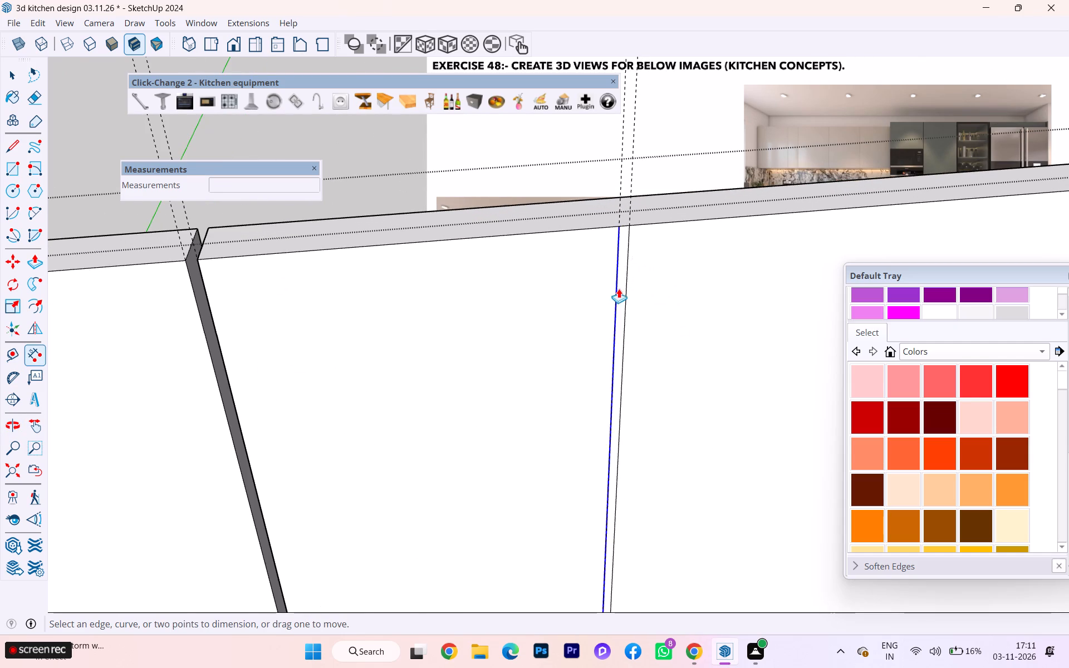
{"action": "key", "text": "p"}
{"action": "scroll", "coordinate": [624, 261], "scroll_direction": "up", "scroll_amount": 1}
{"action": "left_click", "coordinate": [625, 254]}
{"action": "left_click", "coordinate": [612, 185]}
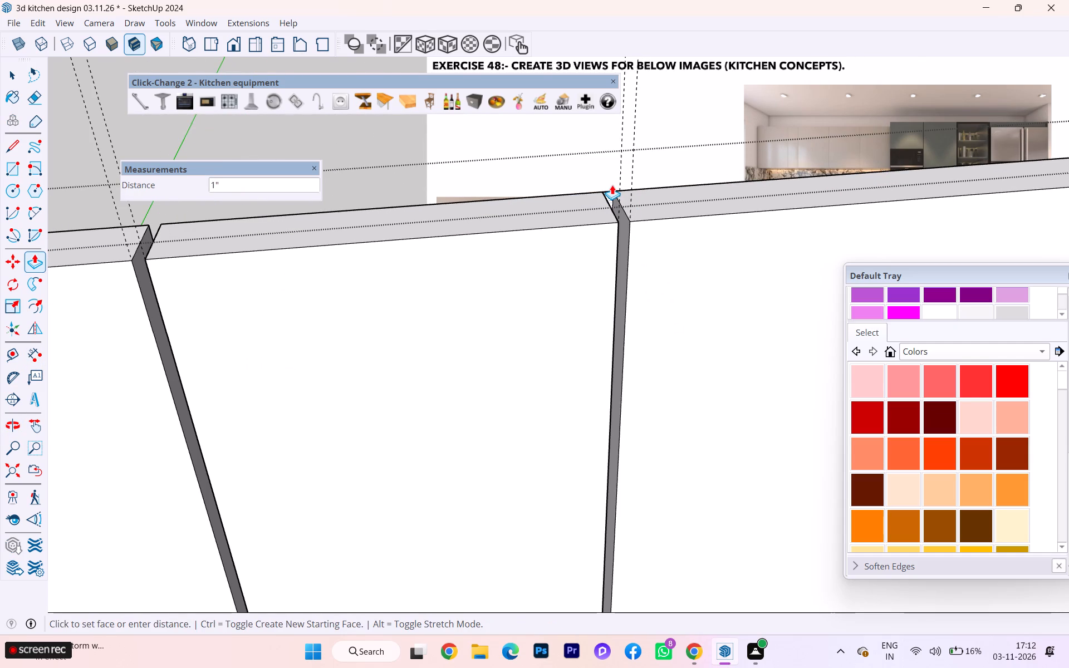
{"action": "scroll", "coordinate": [611, 181], "scroll_direction": "up", "scroll_amount": 4}
{"action": "scroll", "coordinate": [288, 263], "scroll_direction": "down", "scroll_amount": 2}
{"action": "scroll", "coordinate": [213, 262], "scroll_direction": "down", "scroll_amount": 1}
{"action": "scroll", "coordinate": [213, 262], "scroll_direction": "up", "scroll_amount": 1}
{"action": "scroll", "coordinate": [213, 262], "scroll_direction": "down", "scroll_amount": 2}
{"action": "scroll", "coordinate": [211, 263], "scroll_direction": "up", "scroll_amount": 6}
{"action": "scroll", "coordinate": [210, 264], "scroll_direction": "down", "scroll_amount": 3}
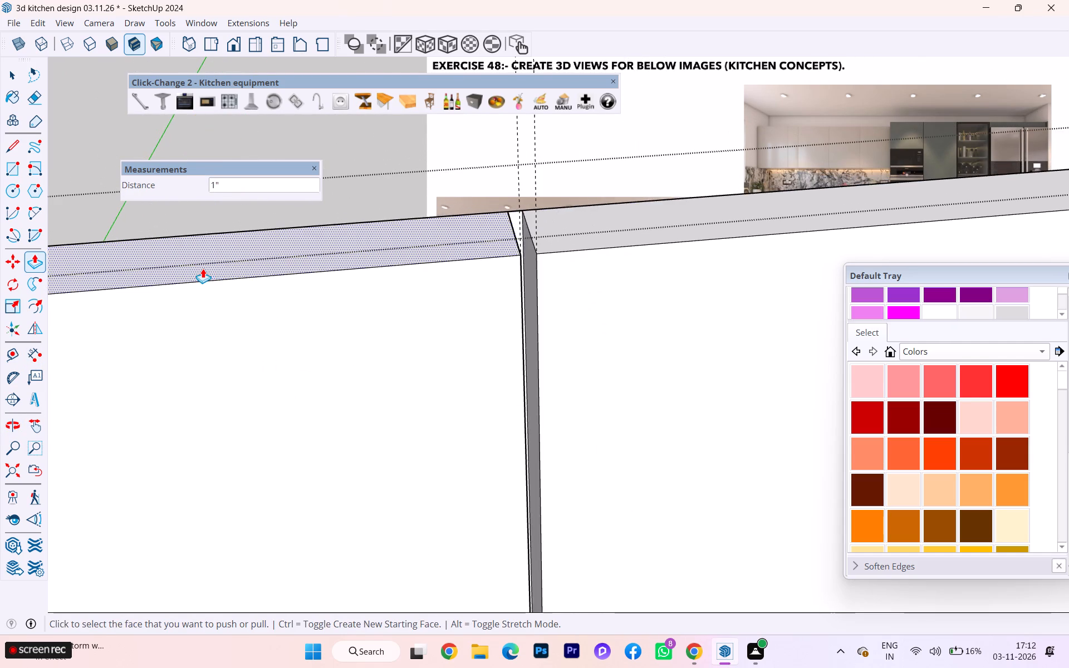
Push the gap strip's face at the second guide pair 1" back to cut through the panel.
{"action": "scroll", "coordinate": [203, 268], "scroll_direction": "down", "scroll_amount": 10}
{"action": "scroll", "coordinate": [267, 282], "scroll_direction": "down", "scroll_amount": 4}
{"action": "scroll", "coordinate": [362, 277], "scroll_direction": "down", "scroll_amount": 5}
{"action": "scroll", "coordinate": [175, 246], "scroll_direction": "down", "scroll_amount": 1}
{"action": "scroll", "coordinate": [174, 246], "scroll_direction": "up", "scroll_amount": 1}
{"action": "scroll", "coordinate": [174, 246], "scroll_direction": "down", "scroll_amount": 3}
{"action": "scroll", "coordinate": [174, 246], "scroll_direction": "up", "scroll_amount": 1}
{"action": "scroll", "coordinate": [177, 311], "scroll_direction": "down", "scroll_amount": 4}
{"action": "scroll", "coordinate": [177, 313], "scroll_direction": "up", "scroll_amount": 3}
{"action": "scroll", "coordinate": [177, 314], "scroll_direction": "down", "scroll_amount": 12}
{"action": "scroll", "coordinate": [472, 284], "scroll_direction": "up", "scroll_amount": 6}
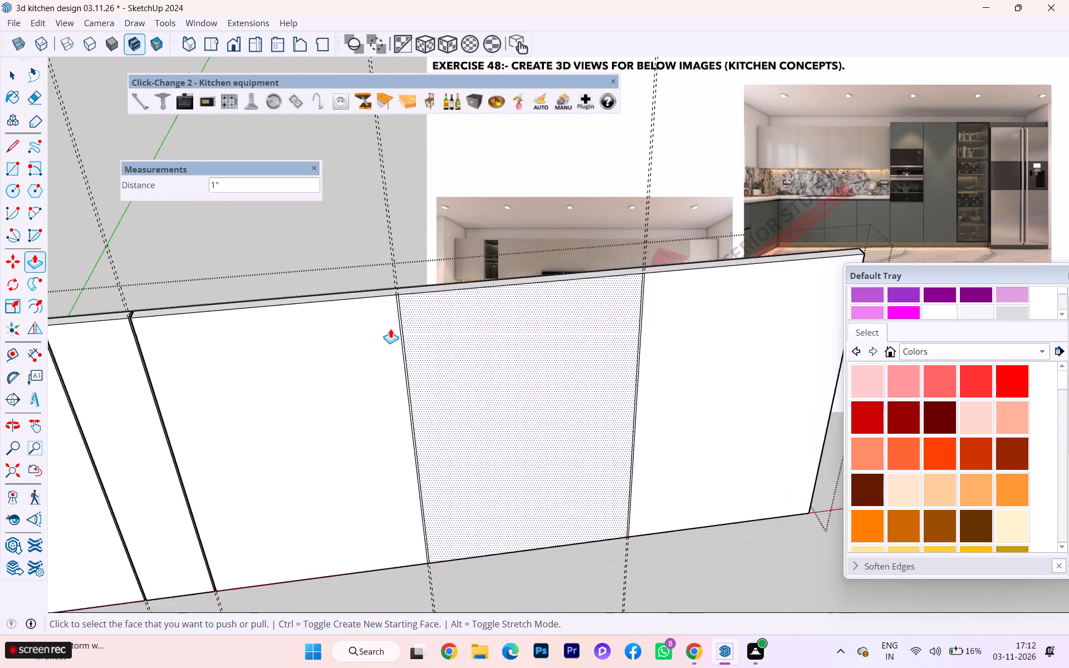
{"action": "scroll", "coordinate": [390, 328], "scroll_direction": "down", "scroll_amount": 4}
{"action": "scroll", "coordinate": [390, 328], "scroll_direction": "up", "scroll_amount": 9}
{"action": "scroll", "coordinate": [400, 298], "scroll_direction": "down", "scroll_amount": 1}
{"action": "scroll", "coordinate": [400, 298], "scroll_direction": "up", "scroll_amount": 1}
{"action": "scroll", "coordinate": [400, 298], "scroll_direction": "down", "scroll_amount": 3}
{"action": "scroll", "coordinate": [400, 298], "scroll_direction": "up", "scroll_amount": 3}
{"action": "scroll", "coordinate": [400, 298], "scroll_direction": "down", "scroll_amount": 1}
{"action": "scroll", "coordinate": [399, 298], "scroll_direction": "up", "scroll_amount": 3}
{"action": "scroll", "coordinate": [392, 304], "scroll_direction": "down", "scroll_amount": 1}
{"action": "scroll", "coordinate": [392, 304], "scroll_direction": "up", "scroll_amount": 2}
{"action": "scroll", "coordinate": [392, 304], "scroll_direction": "down", "scroll_amount": 3}
{"action": "scroll", "coordinate": [392, 304], "scroll_direction": "up", "scroll_amount": 4}
{"action": "scroll", "coordinate": [392, 304], "scroll_direction": "down", "scroll_amount": 2}
{"action": "scroll", "coordinate": [392, 304], "scroll_direction": "up", "scroll_amount": 8}
{"action": "scroll", "coordinate": [392, 304], "scroll_direction": "down", "scroll_amount": 1}
{"action": "scroll", "coordinate": [392, 304], "scroll_direction": "up", "scroll_amount": 2}
{"action": "scroll", "coordinate": [392, 304], "scroll_direction": "down", "scroll_amount": 2}
{"action": "scroll", "coordinate": [392, 304], "scroll_direction": "up", "scroll_amount": 5}
{"action": "left_click", "coordinate": [392, 304]}
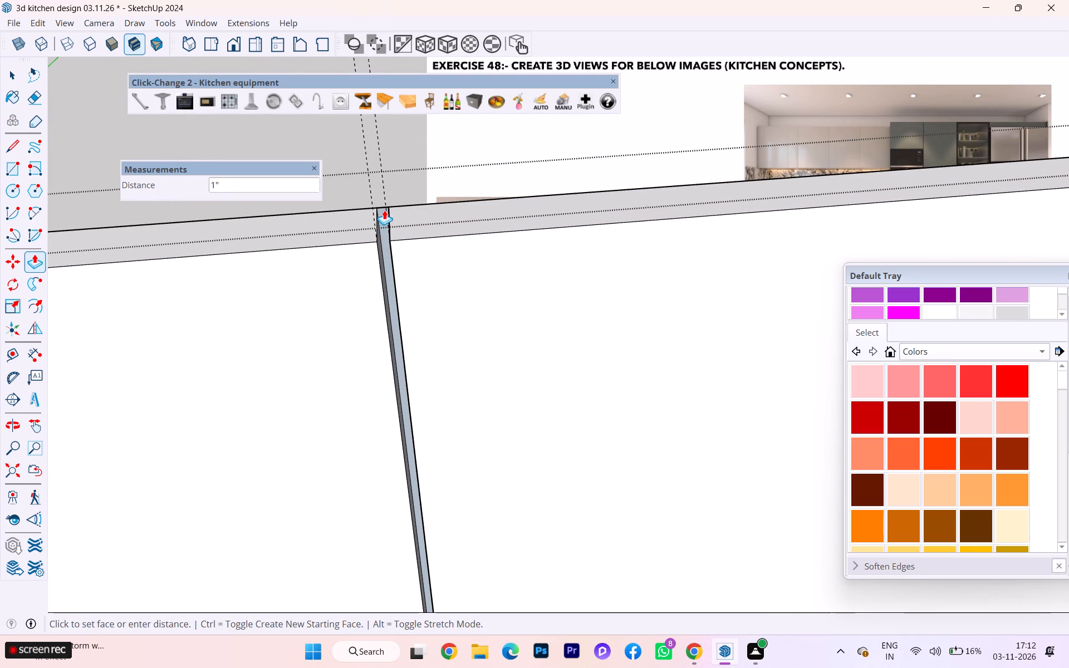
{"action": "left_click", "coordinate": [384, 210]}
Push the gap strip's face at the first guide pair, nearest the panel's far end, 1" back through the panel's thickness.
{"action": "scroll", "coordinate": [322, 235], "scroll_direction": "down", "scroll_amount": 1}
{"action": "scroll", "coordinate": [317, 240], "scroll_direction": "up", "scroll_amount": 3}
{"action": "scroll", "coordinate": [311, 245], "scroll_direction": "down", "scroll_amount": 2}
{"action": "scroll", "coordinate": [292, 255], "scroll_direction": "up", "scroll_amount": 1}
{"action": "scroll", "coordinate": [288, 257], "scroll_direction": "down", "scroll_amount": 1}
{"action": "scroll", "coordinate": [193, 323], "scroll_direction": "down", "scroll_amount": 10}
{"action": "scroll", "coordinate": [201, 342], "scroll_direction": "up", "scroll_amount": 1}
{"action": "scroll", "coordinate": [219, 343], "scroll_direction": "down", "scroll_amount": 4}
{"action": "scroll", "coordinate": [221, 352], "scroll_direction": "up", "scroll_amount": 3}
{"action": "scroll", "coordinate": [222, 352], "scroll_direction": "down", "scroll_amount": 1}
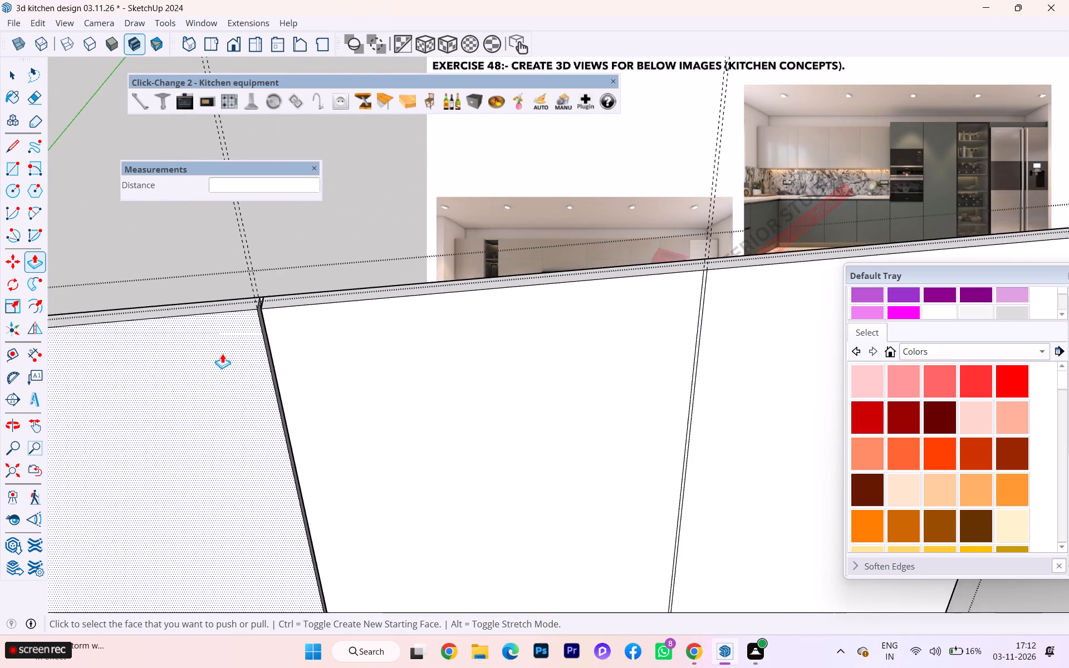
{"action": "scroll", "coordinate": [212, 360], "scroll_direction": "down", "scroll_amount": 4}
{"action": "scroll", "coordinate": [203, 364], "scroll_direction": "up", "scroll_amount": 2}
{"action": "scroll", "coordinate": [202, 364], "scroll_direction": "down", "scroll_amount": 2}
{"action": "scroll", "coordinate": [202, 364], "scroll_direction": "up", "scroll_amount": 1}
{"action": "scroll", "coordinate": [202, 364], "scroll_direction": "down", "scroll_amount": 1}
{"action": "scroll", "coordinate": [607, 247], "scroll_direction": "up", "scroll_amount": 4}
{"action": "scroll", "coordinate": [640, 259], "scroll_direction": "down", "scroll_amount": 1}
{"action": "scroll", "coordinate": [639, 260], "scroll_direction": "up", "scroll_amount": 2}
{"action": "scroll", "coordinate": [526, 333], "scroll_direction": "up", "scroll_amount": 10}
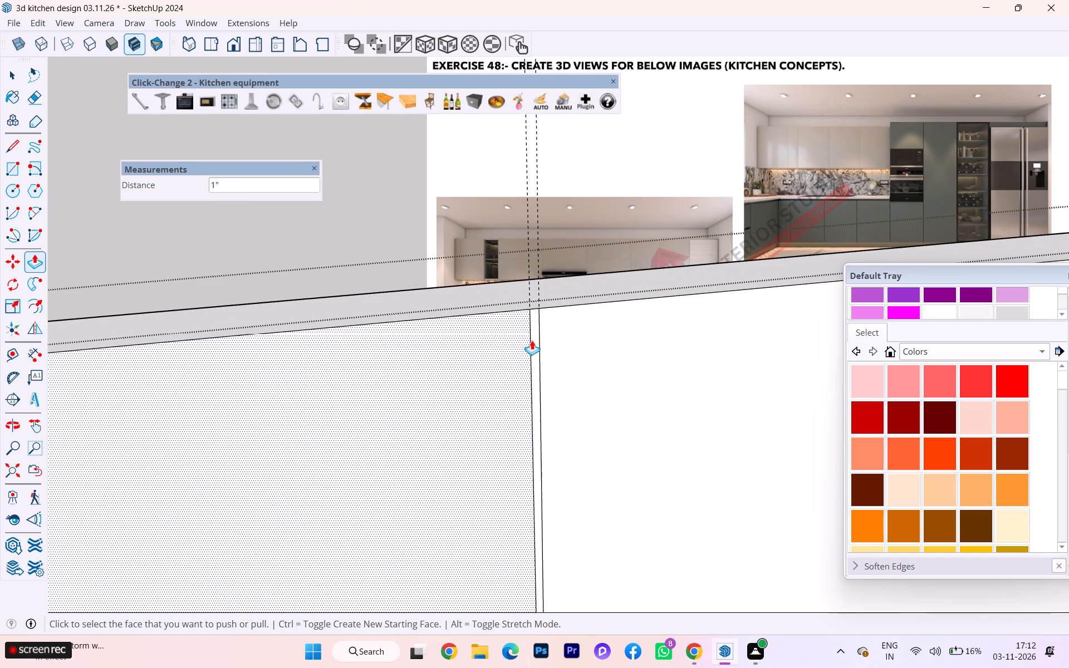
{"action": "left_click", "coordinate": [539, 332]}
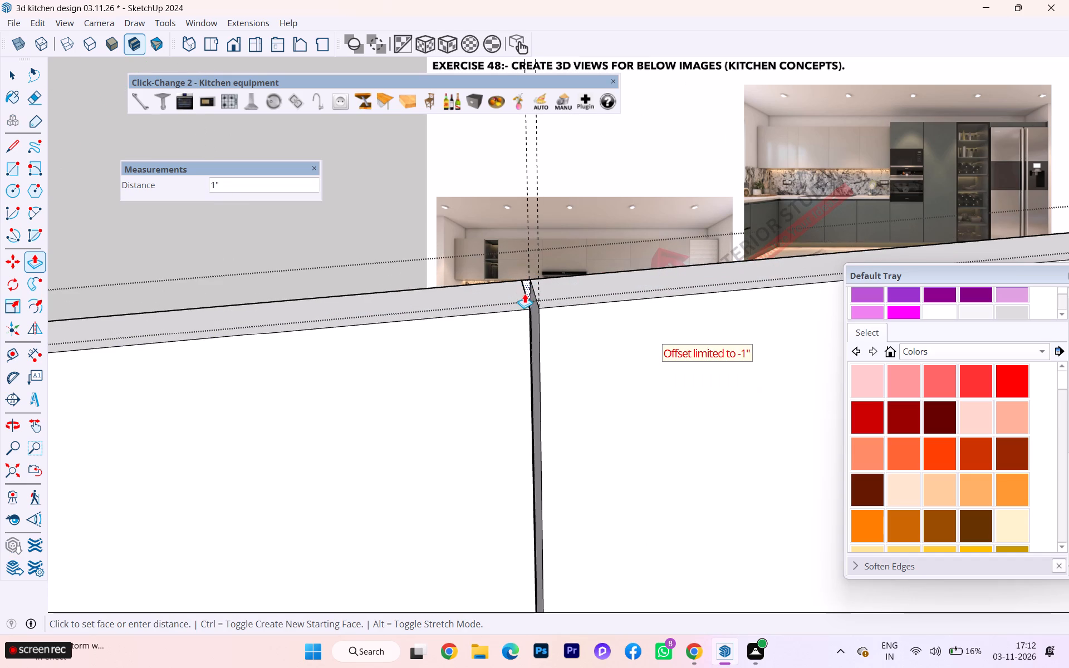
{"action": "left_click", "coordinate": [527, 278]}
Erase the leftover edges at the back of the pushed gap strips to open the gaps between the doors.
{"action": "scroll", "coordinate": [376, 276], "scroll_direction": "down", "scroll_amount": 3}
{"action": "scroll", "coordinate": [371, 286], "scroll_direction": "up", "scroll_amount": 6}
{"action": "scroll", "coordinate": [371, 287], "scroll_direction": "down", "scroll_amount": 1}
{"action": "scroll", "coordinate": [417, 325], "scroll_direction": "down", "scroll_amount": 4}
{"action": "scroll", "coordinate": [416, 334], "scroll_direction": "up", "scroll_amount": 2}
{"action": "scroll", "coordinate": [416, 335], "scroll_direction": "down", "scroll_amount": 1}
{"action": "scroll", "coordinate": [416, 335], "scroll_direction": "up", "scroll_amount": 1}
{"action": "scroll", "coordinate": [416, 335], "scroll_direction": "down", "scroll_amount": 17}
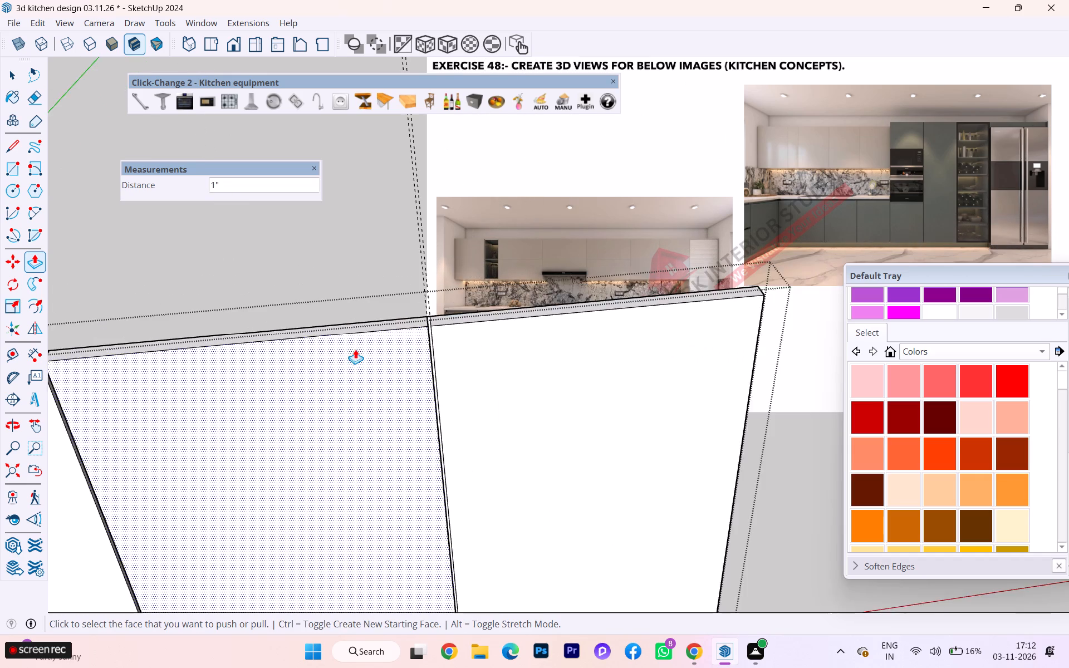
{"action": "scroll", "coordinate": [352, 347], "scroll_direction": "down", "scroll_amount": 6}
{"action": "scroll", "coordinate": [689, 336], "scroll_direction": "down", "scroll_amount": 3}
{"action": "scroll", "coordinate": [663, 350], "scroll_direction": "up", "scroll_amount": 1}
{"action": "scroll", "coordinate": [660, 351], "scroll_direction": "down", "scroll_amount": 1}
{"action": "scroll", "coordinate": [360, 461], "scroll_direction": "down", "scroll_amount": 1}
{"action": "scroll", "coordinate": [359, 461], "scroll_direction": "up", "scroll_amount": 1}
{"action": "scroll", "coordinate": [357, 463], "scroll_direction": "down", "scroll_amount": 1}
{"action": "middle_click_drag", "start_coordinate": [331, 476], "coordinate": [437, 429]}
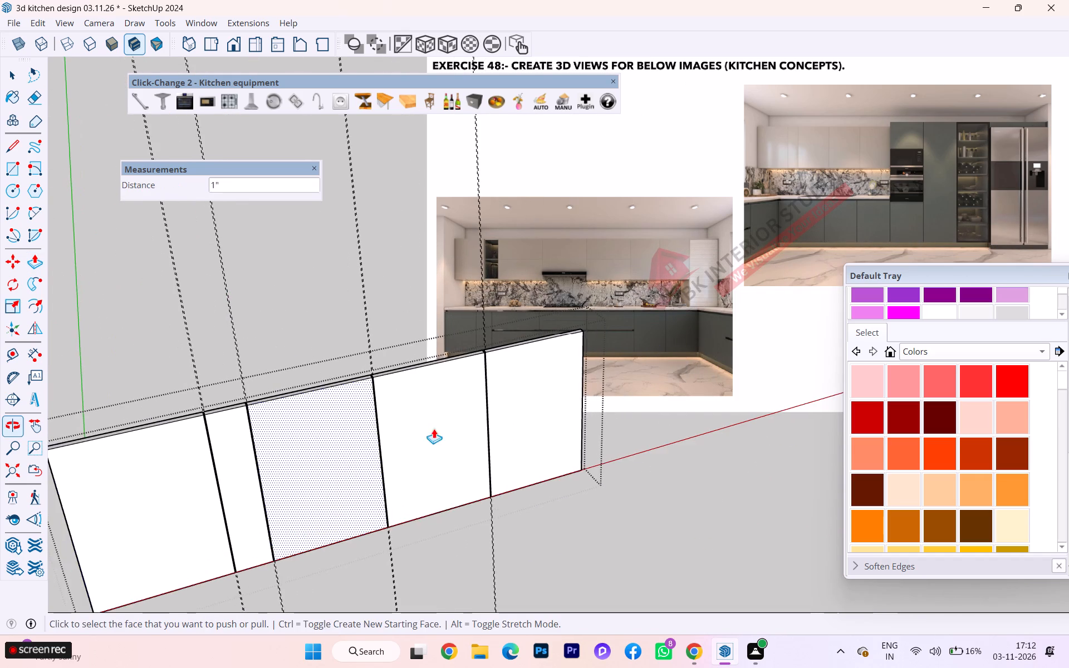
{"action": "scroll", "coordinate": [234, 369], "scroll_direction": "down", "scroll_amount": 4}
{"action": "key", "text": "e"}
{"action": "scroll", "coordinate": [247, 538], "scroll_direction": "up", "scroll_amount": 5}
{"action": "scroll", "coordinate": [249, 538], "scroll_direction": "down", "scroll_amount": 2}
{"action": "scroll", "coordinate": [249, 538], "scroll_direction": "up", "scroll_amount": 9}
{"action": "scroll", "coordinate": [230, 503], "scroll_direction": "down", "scroll_amount": 1}
{"action": "scroll", "coordinate": [230, 502], "scroll_direction": "up", "scroll_amount": 5}
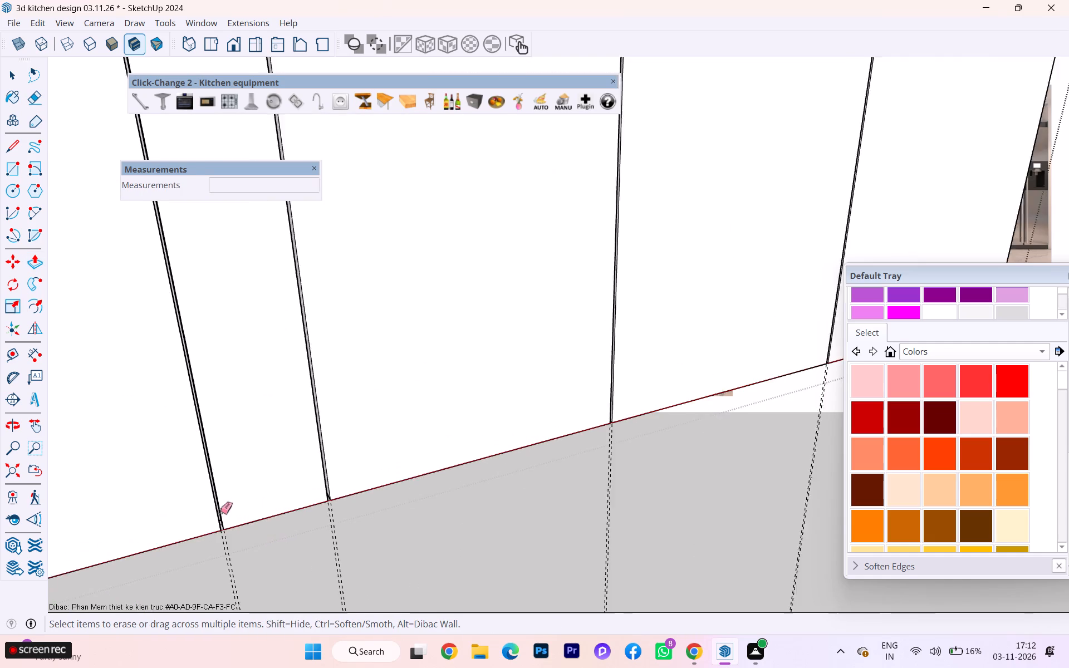
{"action": "scroll", "coordinate": [220, 527], "scroll_direction": "up", "scroll_amount": 9}
{"action": "scroll", "coordinate": [225, 542], "scroll_direction": "down", "scroll_amount": 2}
{"action": "scroll", "coordinate": [225, 543], "scroll_direction": "up", "scroll_amount": 5}
{"action": "scroll", "coordinate": [222, 546], "scroll_direction": "down", "scroll_amount": 1}
{"action": "scroll", "coordinate": [222, 546], "scroll_direction": "up", "scroll_amount": 2}
{"action": "scroll", "coordinate": [222, 544], "scroll_direction": "down", "scroll_amount": 1}
{"action": "scroll", "coordinate": [223, 540], "scroll_direction": "up", "scroll_amount": 2}
{"action": "scroll", "coordinate": [223, 517], "scroll_direction": "down", "scroll_amount": 3}
{"action": "scroll", "coordinate": [223, 515], "scroll_direction": "up", "scroll_amount": 6}
{"action": "scroll", "coordinate": [223, 514], "scroll_direction": "down", "scroll_amount": 2}
{"action": "scroll", "coordinate": [223, 514], "scroll_direction": "up", "scroll_amount": 8}
{"action": "scroll", "coordinate": [215, 508], "scroll_direction": "down", "scroll_amount": 1}
{"action": "scroll", "coordinate": [215, 508], "scroll_direction": "up", "scroll_amount": 2}
{"action": "scroll", "coordinate": [442, 363], "scroll_direction": "down", "scroll_amount": 2}
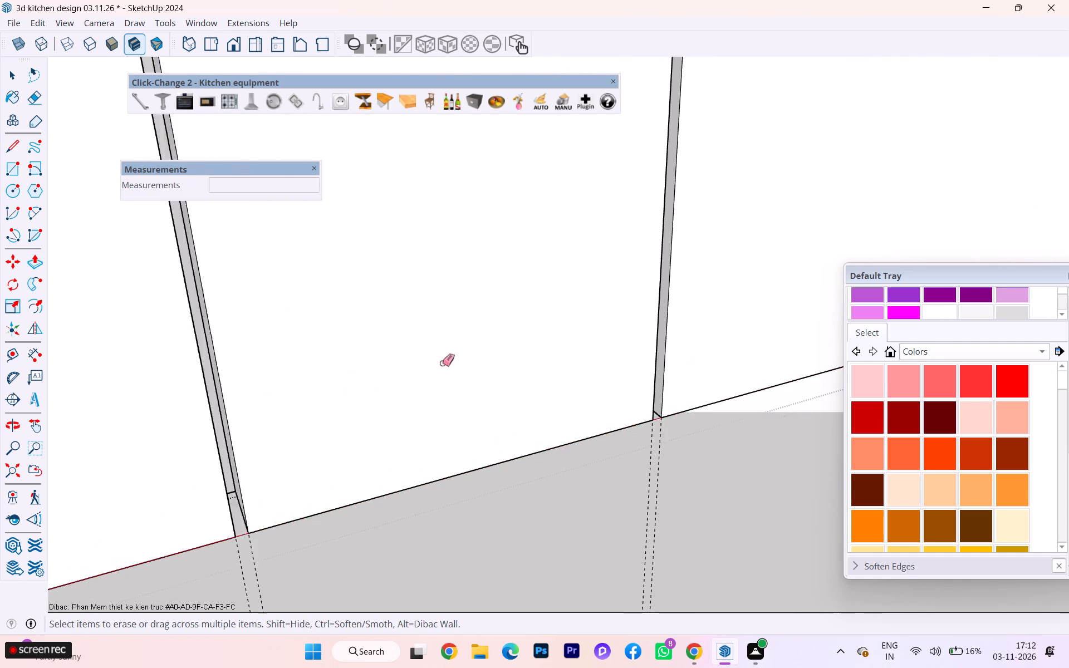
{"action": "scroll", "coordinate": [442, 363], "scroll_direction": "down", "scroll_amount": 2}
{"action": "scroll", "coordinate": [209, 379], "scroll_direction": "down", "scroll_amount": 2}
{"action": "scroll", "coordinate": [215, 379], "scroll_direction": "up", "scroll_amount": 6}
{"action": "scroll", "coordinate": [235, 379], "scroll_direction": "down", "scroll_amount": 4}
{"action": "scroll", "coordinate": [254, 460], "scroll_direction": "up", "scroll_amount": 5}
{"action": "scroll", "coordinate": [248, 461], "scroll_direction": "down", "scroll_amount": 2}
{"action": "scroll", "coordinate": [242, 463], "scroll_direction": "up", "scroll_amount": 1}
{"action": "scroll", "coordinate": [242, 463], "scroll_direction": "down", "scroll_amount": 3}
{"action": "scroll", "coordinate": [220, 464], "scroll_direction": "up", "scroll_amount": 1}
{"action": "scroll", "coordinate": [220, 464], "scroll_direction": "down", "scroll_amount": 2}
{"action": "scroll", "coordinate": [220, 464], "scroll_direction": "up", "scroll_amount": 2}
{"action": "scroll", "coordinate": [220, 464], "scroll_direction": "down", "scroll_amount": 4}
{"action": "scroll", "coordinate": [175, 463], "scroll_direction": "up", "scroll_amount": 2}
{"action": "scroll", "coordinate": [175, 463], "scroll_direction": "down", "scroll_amount": 11}
{"action": "scroll", "coordinate": [295, 441], "scroll_direction": "up", "scroll_amount": 3}
{"action": "scroll", "coordinate": [295, 441], "scroll_direction": "down", "scroll_amount": 2}
{"action": "scroll", "coordinate": [295, 441], "scroll_direction": "up", "scroll_amount": 1}
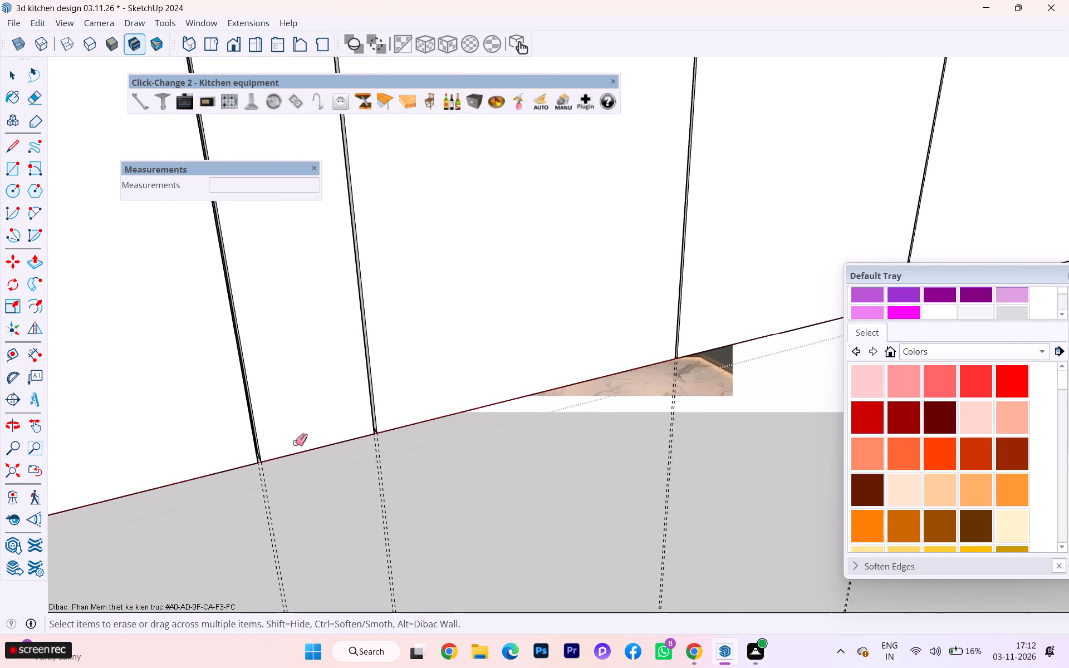
{"action": "scroll", "coordinate": [295, 443], "scroll_direction": "up", "scroll_amount": 1}
{"action": "scroll", "coordinate": [279, 445], "scroll_direction": "down", "scroll_amount": 1}
{"action": "scroll", "coordinate": [279, 445], "scroll_direction": "up", "scroll_amount": 2}
{"action": "scroll", "coordinate": [279, 445], "scroll_direction": "down", "scroll_amount": 2}
{"action": "scroll", "coordinate": [279, 445], "scroll_direction": "up", "scroll_amount": 1}
{"action": "scroll", "coordinate": [279, 445], "scroll_direction": "down", "scroll_amount": 1}
{"action": "scroll", "coordinate": [279, 445], "scroll_direction": "up", "scroll_amount": 2}
{"action": "scroll", "coordinate": [279, 445], "scroll_direction": "down", "scroll_amount": 3}
{"action": "scroll", "coordinate": [300, 436], "scroll_direction": "up", "scroll_amount": 1}
{"action": "scroll", "coordinate": [300, 436], "scroll_direction": "down", "scroll_amount": 2}
{"action": "scroll", "coordinate": [300, 436], "scroll_direction": "up", "scroll_amount": 1}
{"action": "scroll", "coordinate": [300, 436], "scroll_direction": "down", "scroll_amount": 2}
{"action": "scroll", "coordinate": [310, 435], "scroll_direction": "up", "scroll_amount": 1}
{"action": "scroll", "coordinate": [310, 435], "scroll_direction": "down", "scroll_amount": 1}
{"action": "scroll", "coordinate": [310, 435], "scroll_direction": "up", "scroll_amount": 2}
{"action": "scroll", "coordinate": [309, 435], "scroll_direction": "down", "scroll_amount": 6}
{"action": "scroll", "coordinate": [269, 437], "scroll_direction": "up", "scroll_amount": 1}
{"action": "scroll", "coordinate": [269, 437], "scroll_direction": "down", "scroll_amount": 5}
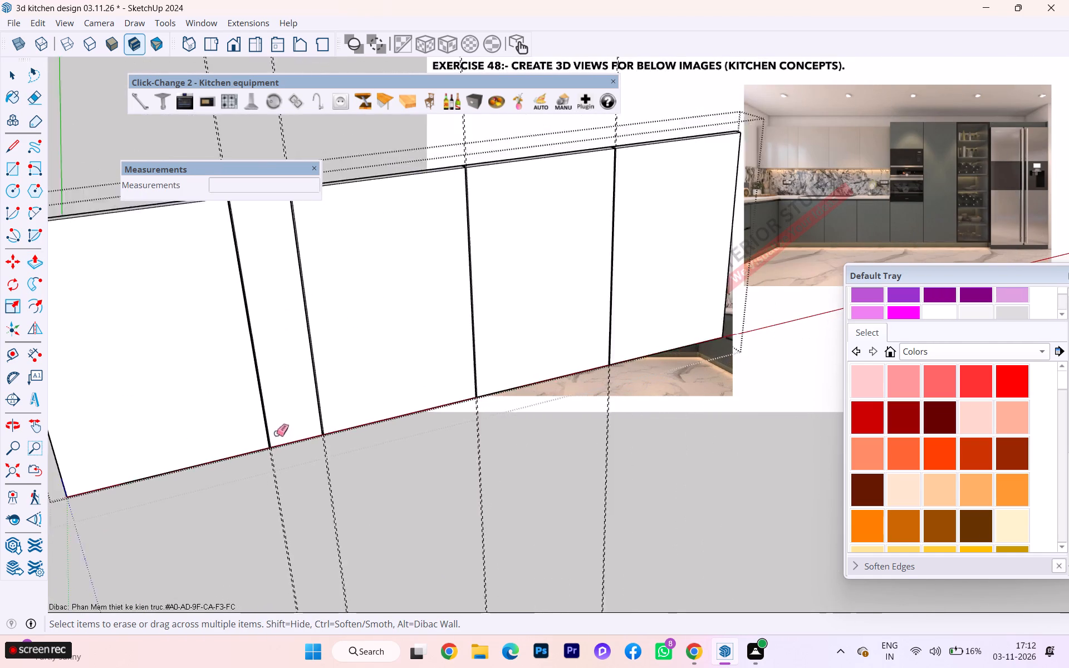
{"action": "scroll", "coordinate": [276, 433], "scroll_direction": "down", "scroll_amount": 2}
{"action": "middle_click_drag", "start_coordinate": [276, 434], "coordinate": [867, 344]}
{"action": "scroll", "coordinate": [496, 366], "scroll_direction": "down", "scroll_amount": 1}
{"action": "scroll", "coordinate": [480, 366], "scroll_direction": "up", "scroll_amount": 1}
{"action": "scroll", "coordinate": [455, 377], "scroll_direction": "down", "scroll_amount": 2}
{"action": "scroll", "coordinate": [446, 382], "scroll_direction": "up", "scroll_amount": 3}
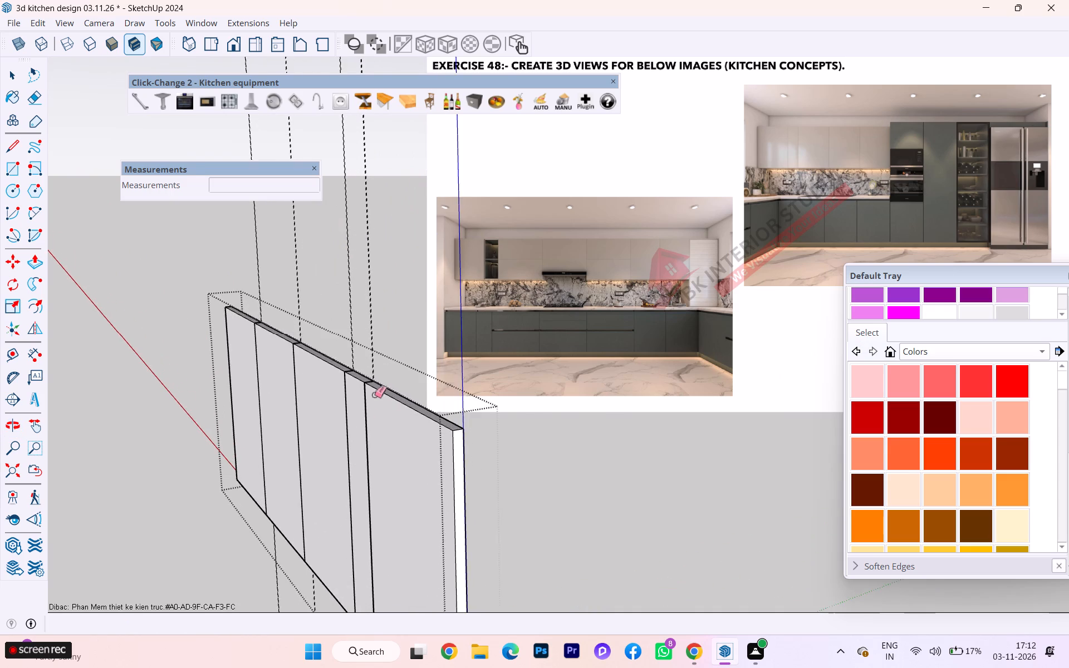
Erase the short leftover edge across the top of the gap nearest the panel's near end.
{"action": "scroll", "coordinate": [374, 395], "scroll_direction": "up", "scroll_amount": 2}
{"action": "scroll", "coordinate": [374, 392], "scroll_direction": "down", "scroll_amount": 2}
{"action": "scroll", "coordinate": [374, 392], "scroll_direction": "up", "scroll_amount": 2}
{"action": "scroll", "coordinate": [374, 392], "scroll_direction": "down", "scroll_amount": 1}
{"action": "scroll", "coordinate": [374, 392], "scroll_direction": "up", "scroll_amount": 4}
{"action": "scroll", "coordinate": [362, 382], "scroll_direction": "down", "scroll_amount": 1}
{"action": "scroll", "coordinate": [361, 382], "scroll_direction": "up", "scroll_amount": 1}
{"action": "scroll", "coordinate": [361, 381], "scroll_direction": "down", "scroll_amount": 4}
{"action": "scroll", "coordinate": [361, 380], "scroll_direction": "up", "scroll_amount": 12}
{"action": "scroll", "coordinate": [361, 380], "scroll_direction": "down", "scroll_amount": 1}
{"action": "scroll", "coordinate": [361, 380], "scroll_direction": "up", "scroll_amount": 2}
{"action": "scroll", "coordinate": [361, 380], "scroll_direction": "down", "scroll_amount": 4}
{"action": "scroll", "coordinate": [361, 380], "scroll_direction": "up", "scroll_amount": 6}
{"action": "scroll", "coordinate": [361, 380], "scroll_direction": "down", "scroll_amount": 1}
{"action": "scroll", "coordinate": [361, 380], "scroll_direction": "up", "scroll_amount": 2}
{"action": "scroll", "coordinate": [391, 359], "scroll_direction": "down", "scroll_amount": 5}
{"action": "scroll", "coordinate": [390, 360], "scroll_direction": "up", "scroll_amount": 2}
{"action": "scroll", "coordinate": [386, 363], "scroll_direction": "down", "scroll_amount": 1}
{"action": "scroll", "coordinate": [383, 366], "scroll_direction": "up", "scroll_amount": 4}
{"action": "scroll", "coordinate": [372, 374], "scroll_direction": "down", "scroll_amount": 2}
{"action": "scroll", "coordinate": [369, 376], "scroll_direction": "up", "scroll_amount": 1}
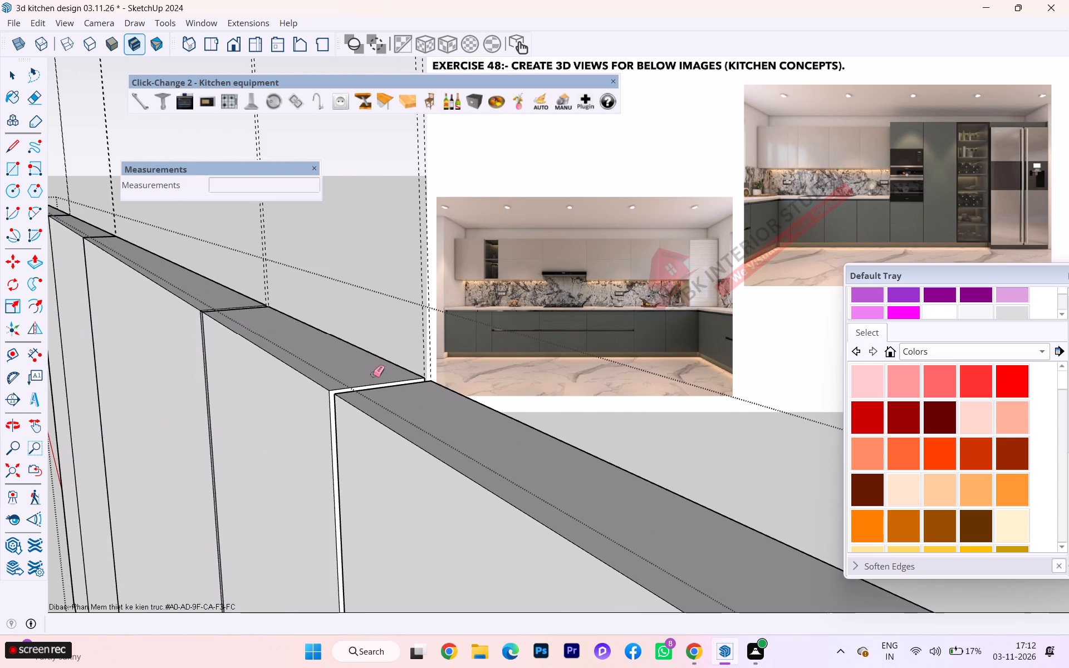
{"action": "scroll", "coordinate": [228, 323], "scroll_direction": "up", "scroll_amount": 1}
{"action": "scroll", "coordinate": [223, 320], "scroll_direction": "down", "scroll_amount": 1}
{"action": "scroll", "coordinate": [218, 315], "scroll_direction": "up", "scroll_amount": 6}
{"action": "scroll", "coordinate": [202, 304], "scroll_direction": "down", "scroll_amount": 3}
{"action": "scroll", "coordinate": [202, 304], "scroll_direction": "up", "scroll_amount": 1}
{"action": "scroll", "coordinate": [202, 304], "scroll_direction": "down", "scroll_amount": 3}
{"action": "scroll", "coordinate": [202, 304], "scroll_direction": "up", "scroll_amount": 1}
{"action": "scroll", "coordinate": [202, 304], "scroll_direction": "down", "scroll_amount": 1}
{"action": "scroll", "coordinate": [202, 304], "scroll_direction": "up", "scroll_amount": 5}
{"action": "scroll", "coordinate": [194, 324], "scroll_direction": "down", "scroll_amount": 5}
{"action": "scroll", "coordinate": [194, 324], "scroll_direction": "up", "scroll_amount": 2}
{"action": "scroll", "coordinate": [194, 324], "scroll_direction": "down", "scroll_amount": 4}
{"action": "scroll", "coordinate": [194, 324], "scroll_direction": "up", "scroll_amount": 5}
{"action": "scroll", "coordinate": [195, 321], "scroll_direction": "down", "scroll_amount": 2}
{"action": "scroll", "coordinate": [195, 321], "scroll_direction": "up", "scroll_amount": 1}
{"action": "scroll", "coordinate": [195, 321], "scroll_direction": "down", "scroll_amount": 2}
{"action": "scroll", "coordinate": [195, 321], "scroll_direction": "up", "scroll_amount": 7}
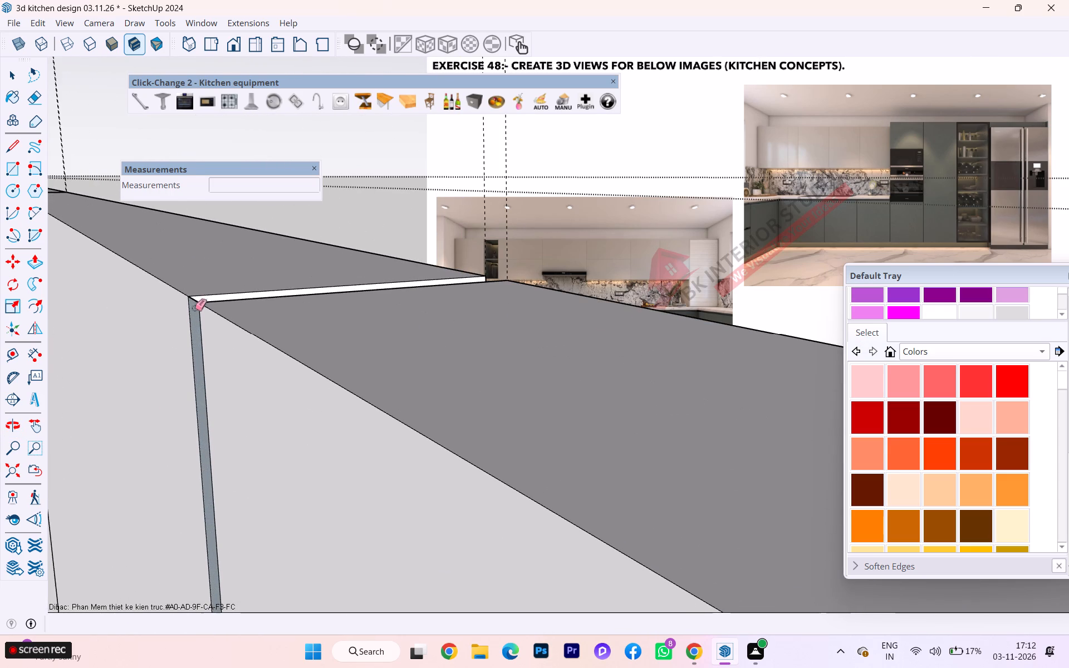
{"action": "left_click", "coordinate": [195, 300]}
Erase the short leftover edges across the bottom of the gap nearest the panel's near end.
{"action": "scroll", "coordinate": [415, 272], "scroll_direction": "down", "scroll_amount": 2}
{"action": "scroll", "coordinate": [445, 271], "scroll_direction": "up", "scroll_amount": 8}
{"action": "scroll", "coordinate": [446, 271], "scroll_direction": "down", "scroll_amount": 2}
{"action": "scroll", "coordinate": [450, 269], "scroll_direction": "up", "scroll_amount": 1}
{"action": "scroll", "coordinate": [563, 222], "scroll_direction": "down", "scroll_amount": 2}
{"action": "scroll", "coordinate": [563, 222], "scroll_direction": "up", "scroll_amount": 1}
{"action": "scroll", "coordinate": [563, 222], "scroll_direction": "down", "scroll_amount": 2}
{"action": "scroll", "coordinate": [563, 222], "scroll_direction": "up", "scroll_amount": 6}
{"action": "scroll", "coordinate": [563, 222], "scroll_direction": "down", "scroll_amount": 1}
{"action": "scroll", "coordinate": [563, 222], "scroll_direction": "up", "scroll_amount": 1}
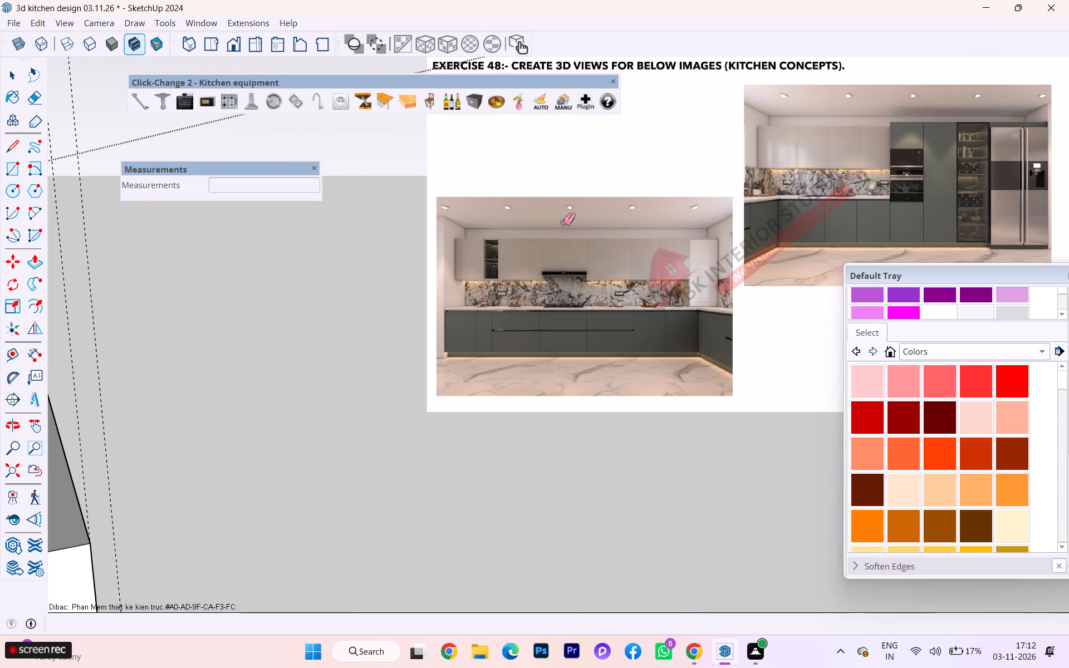
{"action": "scroll", "coordinate": [518, 227], "scroll_direction": "down", "scroll_amount": 2}
{"action": "left_click", "coordinate": [14, 467]}
{"action": "scroll", "coordinate": [433, 353], "scroll_direction": "down", "scroll_amount": 3}
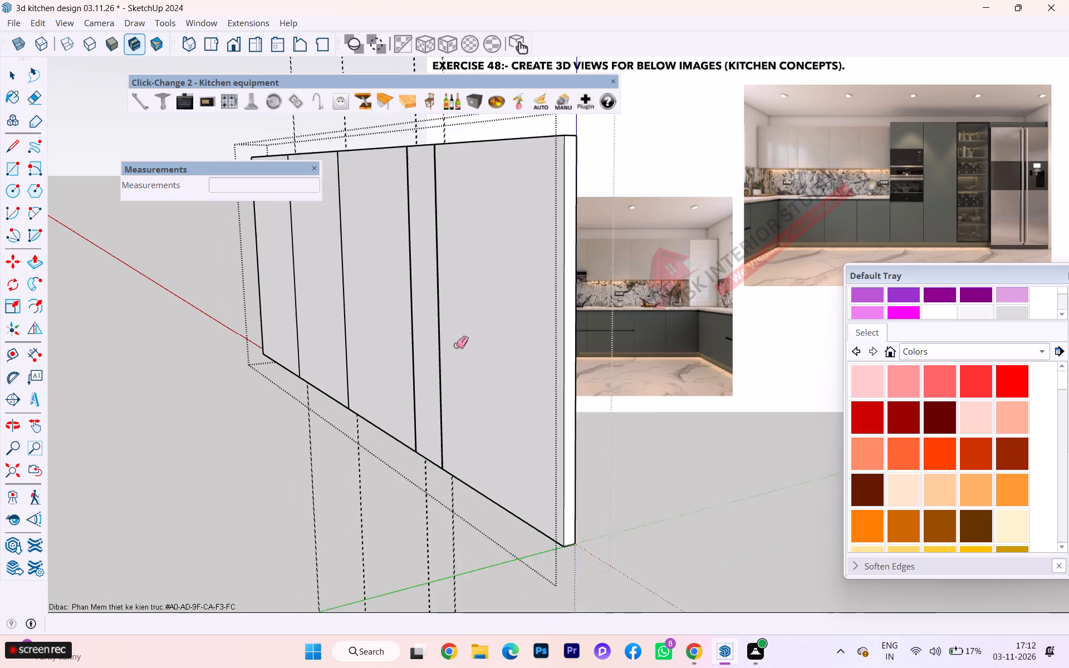
{"action": "scroll", "coordinate": [416, 446], "scroll_direction": "down", "scroll_amount": 1}
{"action": "scroll", "coordinate": [416, 446], "scroll_direction": "up", "scroll_amount": 3}
{"action": "scroll", "coordinate": [415, 446], "scroll_direction": "down", "scroll_amount": 1}
{"action": "scroll", "coordinate": [415, 446], "scroll_direction": "up", "scroll_amount": 15}
{"action": "scroll", "coordinate": [452, 467], "scroll_direction": "up", "scroll_amount": 10}
{"action": "scroll", "coordinate": [452, 467], "scroll_direction": "down", "scroll_amount": 2}
{"action": "scroll", "coordinate": [452, 467], "scroll_direction": "up", "scroll_amount": 2}
{"action": "scroll", "coordinate": [535, 451], "scroll_direction": "down", "scroll_amount": 2}
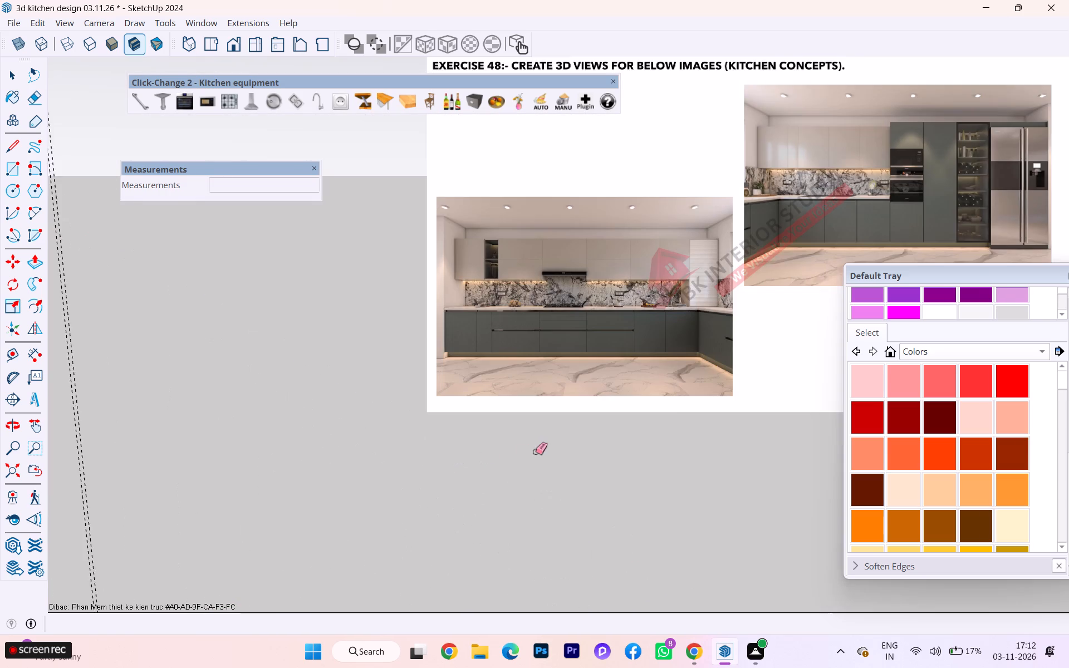
{"action": "scroll", "coordinate": [536, 451], "scroll_direction": "down", "scroll_amount": 5}
{"action": "scroll", "coordinate": [523, 445], "scroll_direction": "up", "scroll_amount": 4}
{"action": "scroll", "coordinate": [630, 442], "scroll_direction": "down", "scroll_amount": 1}
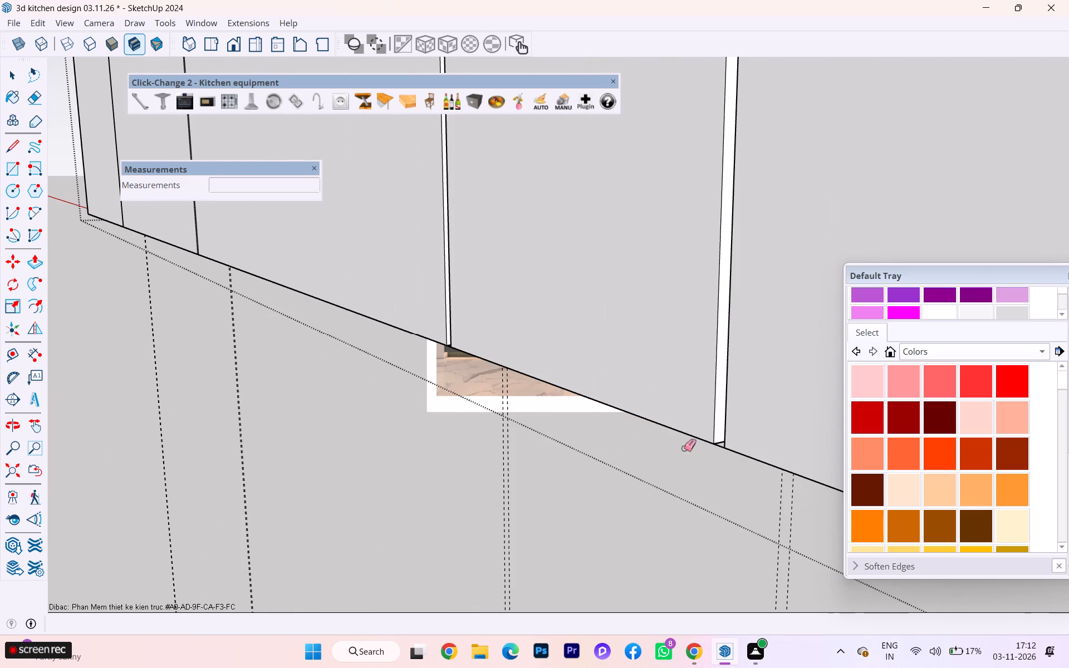
{"action": "scroll", "coordinate": [739, 431], "scroll_direction": "up", "scroll_amount": 5}
{"action": "scroll", "coordinate": [739, 431], "scroll_direction": "down", "scroll_amount": 1}
{"action": "scroll", "coordinate": [739, 431], "scroll_direction": "up", "scroll_amount": 5}
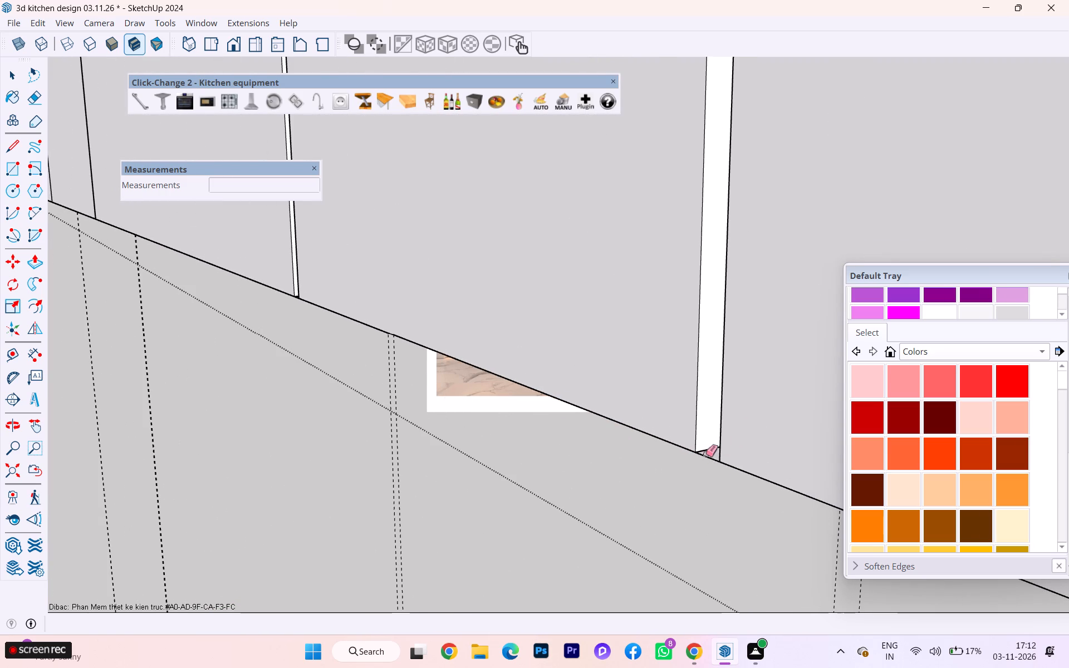
{"action": "left_click", "coordinate": [705, 454]}
{"action": "left_click", "coordinate": [705, 456]}
From the panel's other side, erase the leftover edge across the bottom of the third gap between the doors.
{"action": "scroll", "coordinate": [396, 413], "scroll_direction": "down", "scroll_amount": 7}
{"action": "middle_click_drag", "start_coordinate": [293, 395], "coordinate": [517, 410]}
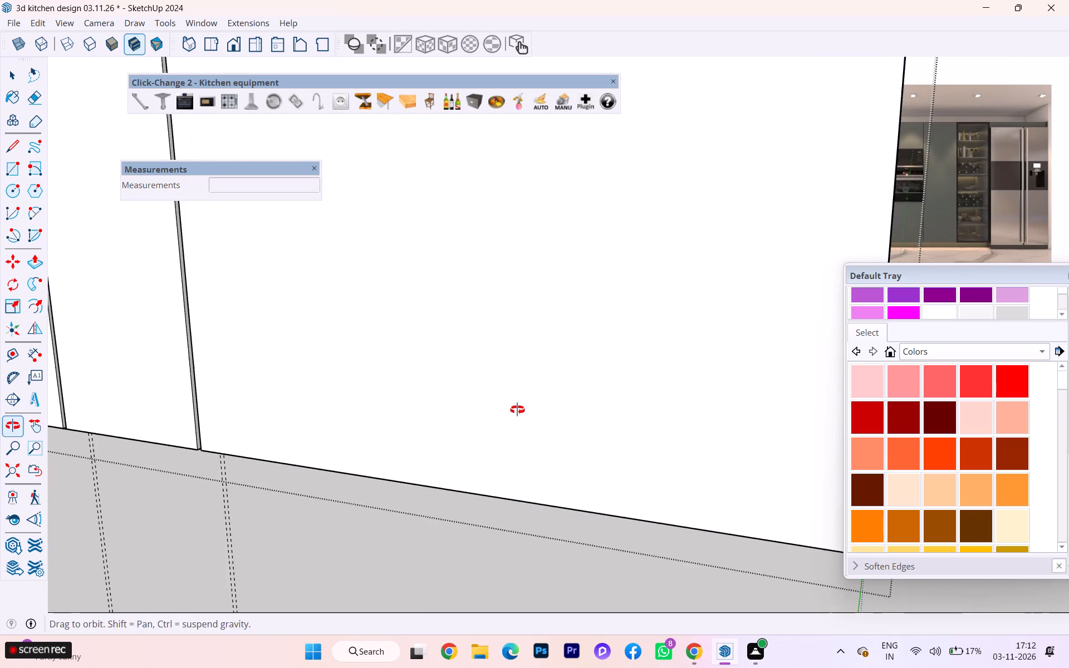
{"action": "middle_click_drag", "start_coordinate": [517, 410], "coordinate": [516, 411]}
{"action": "scroll", "coordinate": [51, 414], "scroll_direction": "up", "scroll_amount": 1}
{"action": "scroll", "coordinate": [51, 414], "scroll_direction": "down", "scroll_amount": 2}
{"action": "scroll", "coordinate": [51, 414], "scroll_direction": "up", "scroll_amount": 1}
{"action": "scroll", "coordinate": [477, 414], "scroll_direction": "down", "scroll_amount": 4}
{"action": "scroll", "coordinate": [502, 414], "scroll_direction": "up", "scroll_amount": 3}
{"action": "scroll", "coordinate": [522, 414], "scroll_direction": "down", "scroll_amount": 2}
{"action": "scroll", "coordinate": [581, 417], "scroll_direction": "up", "scroll_amount": 1}
{"action": "scroll", "coordinate": [597, 419], "scroll_direction": "down", "scroll_amount": 2}
{"action": "scroll", "coordinate": [790, 443], "scroll_direction": "up", "scroll_amount": 1}
{"action": "scroll", "coordinate": [793, 444], "scroll_direction": "down", "scroll_amount": 2}
{"action": "scroll", "coordinate": [262, 417], "scroll_direction": "up", "scroll_amount": 6}
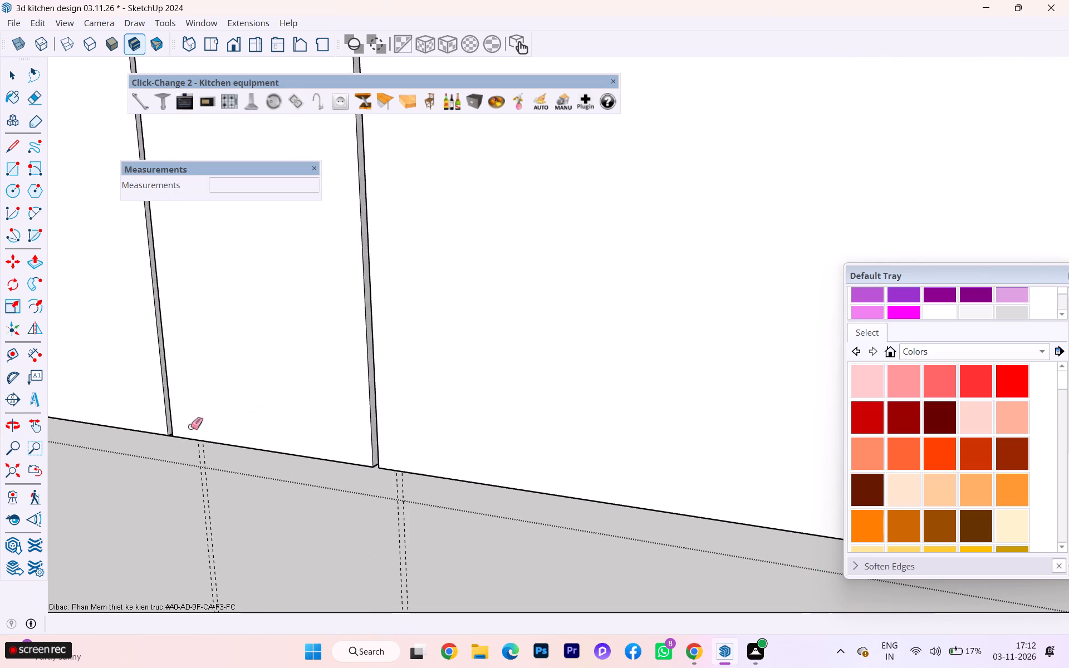
{"action": "scroll", "coordinate": [163, 436], "scroll_direction": "up", "scroll_amount": 3}
{"action": "scroll", "coordinate": [163, 436], "scroll_direction": "down", "scroll_amount": 7}
{"action": "scroll", "coordinate": [163, 436], "scroll_direction": "up", "scroll_amount": 7}
{"action": "scroll", "coordinate": [207, 429], "scroll_direction": "down", "scroll_amount": 7}
{"action": "scroll", "coordinate": [207, 429], "scroll_direction": "up", "scroll_amount": 3}
{"action": "scroll", "coordinate": [207, 429], "scroll_direction": "down", "scroll_amount": 2}
{"action": "scroll", "coordinate": [207, 429], "scroll_direction": "up", "scroll_amount": 13}
{"action": "scroll", "coordinate": [183, 443], "scroll_direction": "down", "scroll_amount": 1}
{"action": "scroll", "coordinate": [183, 443], "scroll_direction": "up", "scroll_amount": 4}
{"action": "scroll", "coordinate": [390, 423], "scroll_direction": "down", "scroll_amount": 3}
{"action": "scroll", "coordinate": [425, 424], "scroll_direction": "up", "scroll_amount": 1}
{"action": "scroll", "coordinate": [445, 423], "scroll_direction": "down", "scroll_amount": 1}
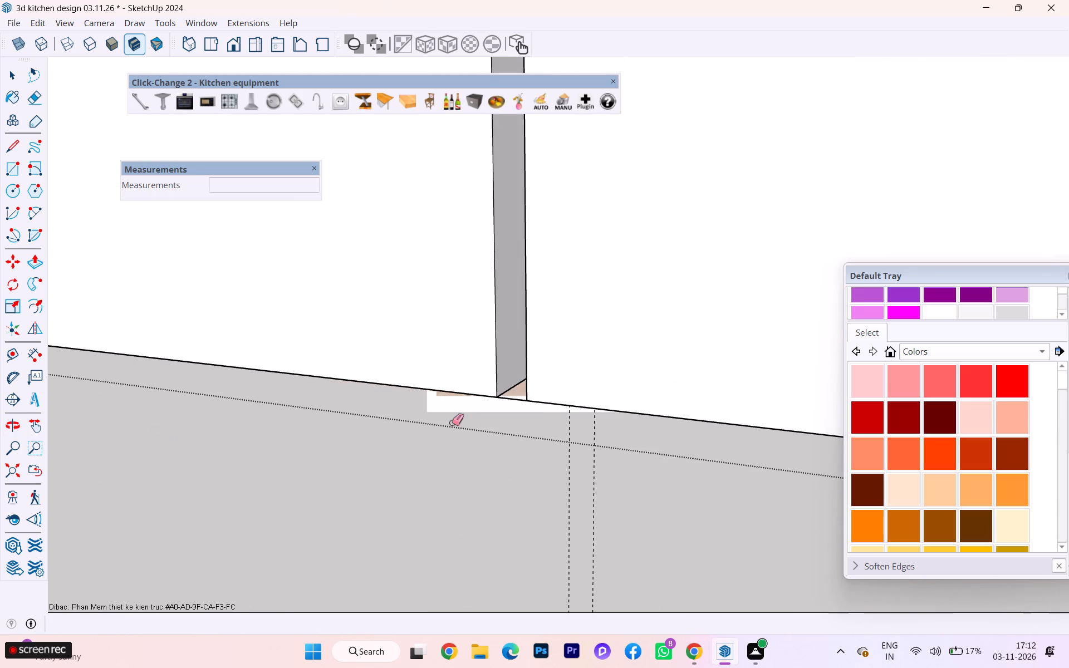
{"action": "scroll", "coordinate": [483, 401], "scroll_direction": "up", "scroll_amount": 2}
{"action": "scroll", "coordinate": [556, 397], "scroll_direction": "down", "scroll_amount": 1}
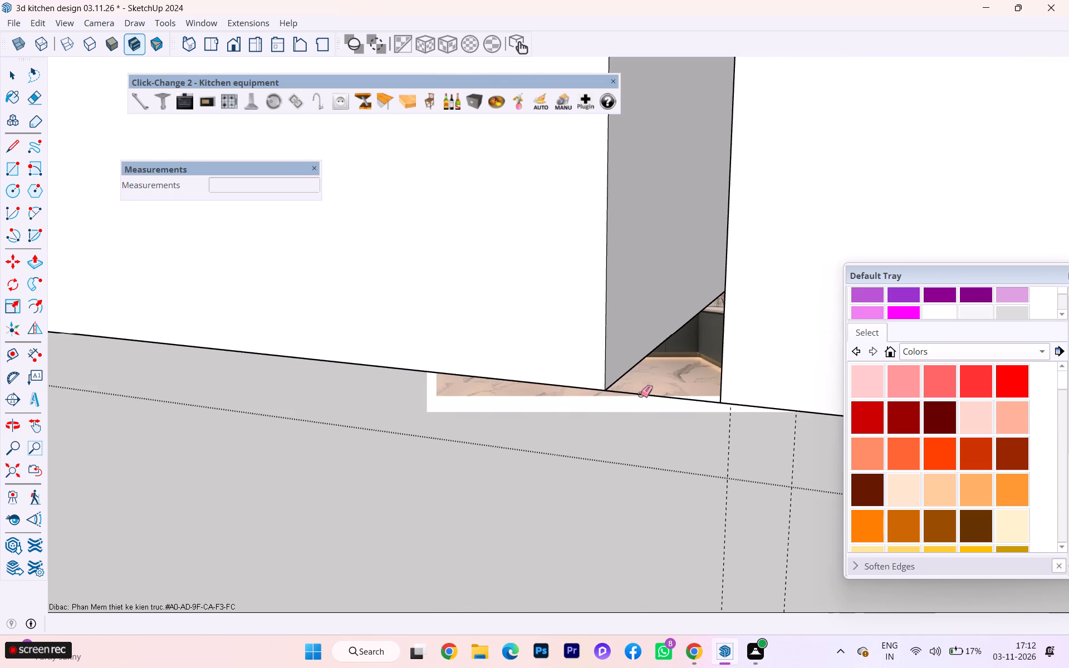
{"action": "left_click", "coordinate": [640, 394]}
Erase the short leftover edges across the bottom of the next gap toward the panel's far end.
{"action": "scroll", "coordinate": [670, 391], "scroll_direction": "down", "scroll_amount": 3}
{"action": "scroll", "coordinate": [675, 396], "scroll_direction": "up", "scroll_amount": 1}
{"action": "scroll", "coordinate": [675, 399], "scroll_direction": "down", "scroll_amount": 1}
{"action": "scroll", "coordinate": [675, 399], "scroll_direction": "up", "scroll_amount": 1}
{"action": "scroll", "coordinate": [717, 410], "scroll_direction": "down", "scroll_amount": 2}
{"action": "scroll", "coordinate": [717, 410], "scroll_direction": "up", "scroll_amount": 3}
{"action": "scroll", "coordinate": [717, 410], "scroll_direction": "down", "scroll_amount": 1}
{"action": "scroll", "coordinate": [717, 410], "scroll_direction": "up", "scroll_amount": 4}
{"action": "scroll", "coordinate": [717, 410], "scroll_direction": "down", "scroll_amount": 6}
{"action": "scroll", "coordinate": [717, 410], "scroll_direction": "up", "scroll_amount": 1}
{"action": "scroll", "coordinate": [717, 410], "scroll_direction": "down", "scroll_amount": 4}
{"action": "scroll", "coordinate": [719, 410], "scroll_direction": "up", "scroll_amount": 1}
{"action": "scroll", "coordinate": [719, 410], "scroll_direction": "down", "scroll_amount": 4}
{"action": "scroll", "coordinate": [739, 409], "scroll_direction": "up", "scroll_amount": 1}
{"action": "scroll", "coordinate": [739, 409], "scroll_direction": "down", "scroll_amount": 1}
{"action": "scroll", "coordinate": [739, 409], "scroll_direction": "up", "scroll_amount": 7}
{"action": "scroll", "coordinate": [739, 409], "scroll_direction": "down", "scroll_amount": 1}
{"action": "scroll", "coordinate": [739, 409], "scroll_direction": "up", "scroll_amount": 1}
{"action": "scroll", "coordinate": [739, 409], "scroll_direction": "down", "scroll_amount": 4}
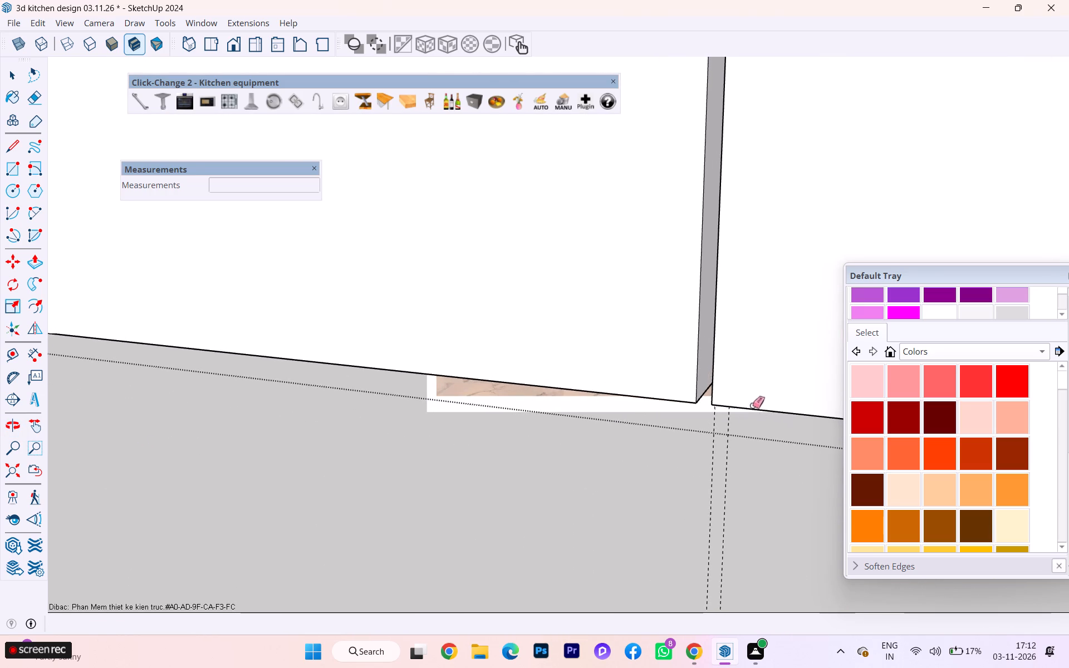
{"action": "scroll", "coordinate": [757, 402], "scroll_direction": "down", "scroll_amount": 5}
{"action": "scroll", "coordinate": [757, 402], "scroll_direction": "up", "scroll_amount": 1}
{"action": "scroll", "coordinate": [757, 402], "scroll_direction": "down", "scroll_amount": 2}
{"action": "scroll", "coordinate": [757, 402], "scroll_direction": "up", "scroll_amount": 1}
{"action": "scroll", "coordinate": [725, 400], "scroll_direction": "down", "scroll_amount": 3}
{"action": "scroll", "coordinate": [718, 404], "scroll_direction": "up", "scroll_amount": 1}
{"action": "scroll", "coordinate": [718, 404], "scroll_direction": "down", "scroll_amount": 4}
{"action": "scroll", "coordinate": [718, 404], "scroll_direction": "up", "scroll_amount": 1}
{"action": "scroll", "coordinate": [718, 404], "scroll_direction": "down", "scroll_amount": 1}
{"action": "scroll", "coordinate": [718, 404], "scroll_direction": "up", "scroll_amount": 6}
{"action": "scroll", "coordinate": [772, 400], "scroll_direction": "down", "scroll_amount": 4}
{"action": "scroll", "coordinate": [772, 400], "scroll_direction": "up", "scroll_amount": 2}
{"action": "scroll", "coordinate": [772, 400], "scroll_direction": "down", "scroll_amount": 1}
{"action": "scroll", "coordinate": [772, 400], "scroll_direction": "up", "scroll_amount": 1}
{"action": "scroll", "coordinate": [772, 400], "scroll_direction": "down", "scroll_amount": 4}
{"action": "scroll", "coordinate": [769, 401], "scroll_direction": "up", "scroll_amount": 2}
{"action": "scroll", "coordinate": [769, 402], "scroll_direction": "down", "scroll_amount": 2}
{"action": "scroll", "coordinate": [768, 402], "scroll_direction": "up", "scroll_amount": 3}
{"action": "scroll", "coordinate": [768, 403], "scroll_direction": "down", "scroll_amount": 3}
{"action": "scroll", "coordinate": [766, 404], "scroll_direction": "up", "scroll_amount": 1}
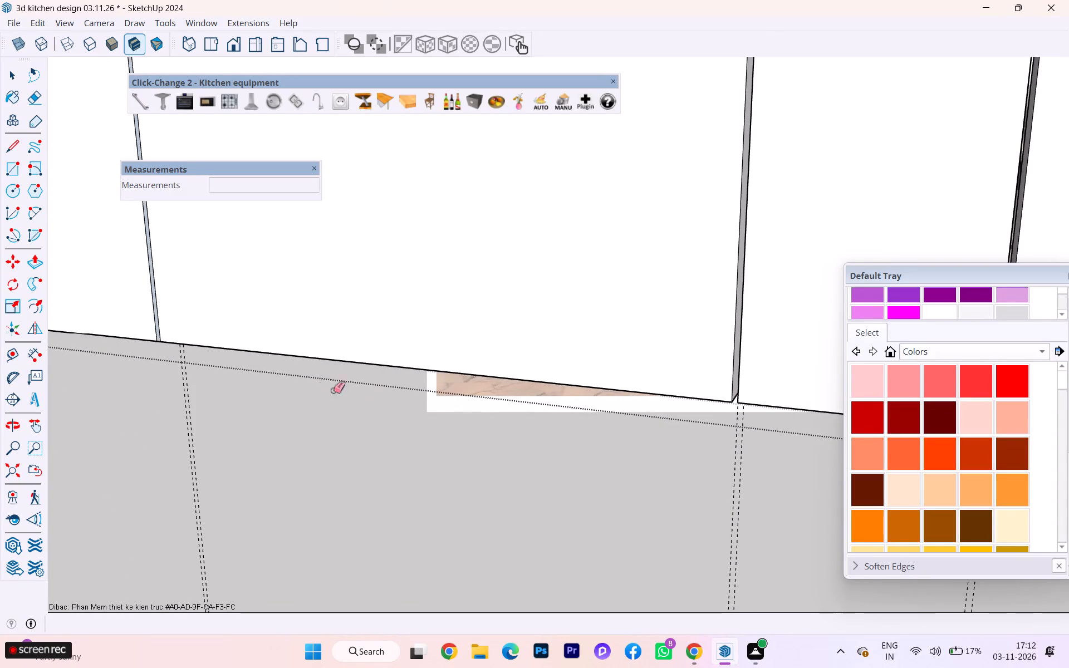
{"action": "scroll", "coordinate": [211, 365], "scroll_direction": "up", "scroll_amount": 6}
{"action": "scroll", "coordinate": [137, 330], "scroll_direction": "up", "scroll_amount": 7}
{"action": "scroll", "coordinate": [137, 330], "scroll_direction": "down", "scroll_amount": 1}
{"action": "scroll", "coordinate": [137, 331], "scroll_direction": "up", "scroll_amount": 2}
{"action": "left_click", "coordinate": [130, 347]}
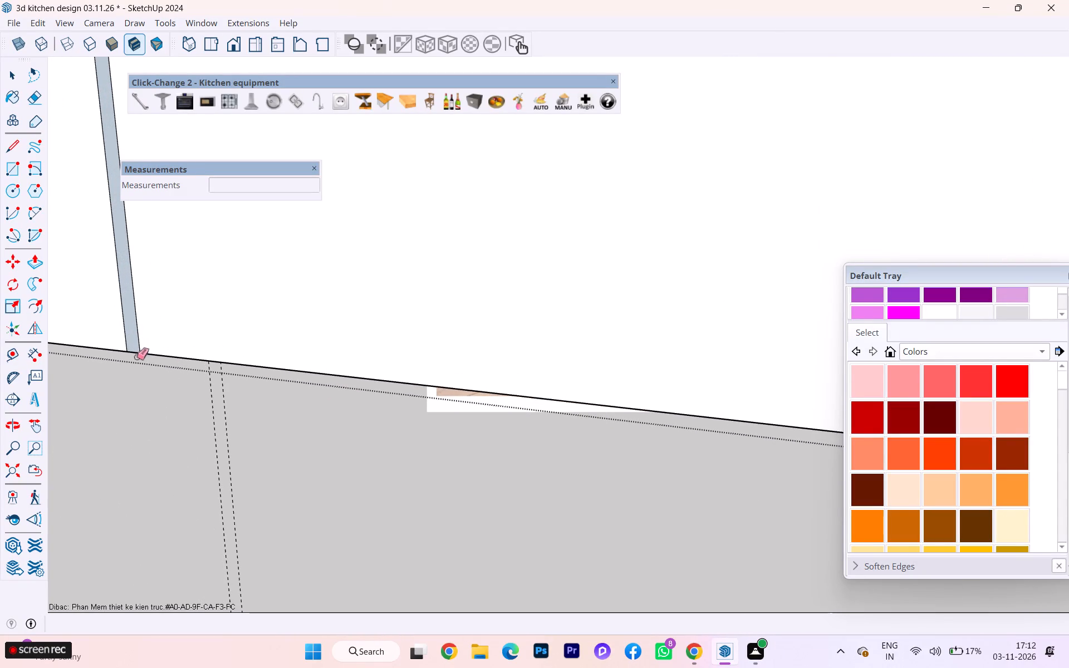
{"action": "left_click", "coordinate": [135, 355]}
Erase the short leftover edges across the bottom of the last gap, nearest the panel's far end.
{"action": "scroll", "coordinate": [136, 351], "scroll_direction": "down", "scroll_amount": 1}
{"action": "scroll", "coordinate": [139, 350], "scroll_direction": "up", "scroll_amount": 1}
{"action": "scroll", "coordinate": [140, 349], "scroll_direction": "down", "scroll_amount": 4}
{"action": "scroll", "coordinate": [512, 354], "scroll_direction": "down", "scroll_amount": 1}
{"action": "scroll", "coordinate": [514, 355], "scroll_direction": "up", "scroll_amount": 3}
{"action": "scroll", "coordinate": [518, 355], "scroll_direction": "down", "scroll_amount": 14}
{"action": "scroll", "coordinate": [391, 377], "scroll_direction": "down", "scroll_amount": 4}
{"action": "scroll", "coordinate": [391, 377], "scroll_direction": "up", "scroll_amount": 1}
{"action": "scroll", "coordinate": [391, 377], "scroll_direction": "down", "scroll_amount": 5}
{"action": "scroll", "coordinate": [472, 377], "scroll_direction": "down", "scroll_amount": 2}
{"action": "scroll", "coordinate": [474, 379], "scroll_direction": "up", "scroll_amount": 2}
{"action": "scroll", "coordinate": [474, 379], "scroll_direction": "down", "scroll_amount": 4}
{"action": "scroll", "coordinate": [476, 380], "scroll_direction": "up", "scroll_amount": 1}
{"action": "scroll", "coordinate": [477, 381], "scroll_direction": "down", "scroll_amount": 3}
{"action": "scroll", "coordinate": [484, 382], "scroll_direction": "up", "scroll_amount": 1}
{"action": "scroll", "coordinate": [486, 382], "scroll_direction": "down", "scroll_amount": 3}
{"action": "scroll", "coordinate": [468, 382], "scroll_direction": "up", "scroll_amount": 2}
{"action": "scroll", "coordinate": [465, 383], "scroll_direction": "down", "scroll_amount": 2}
{"action": "scroll", "coordinate": [454, 385], "scroll_direction": "up", "scroll_amount": 1}
{"action": "scroll", "coordinate": [453, 386], "scroll_direction": "down", "scroll_amount": 3}
{"action": "scroll", "coordinate": [212, 355], "scroll_direction": "up", "scroll_amount": 3}
{"action": "scroll", "coordinate": [246, 353], "scroll_direction": "down", "scroll_amount": 2}
{"action": "scroll", "coordinate": [246, 353], "scroll_direction": "up", "scroll_amount": 5}
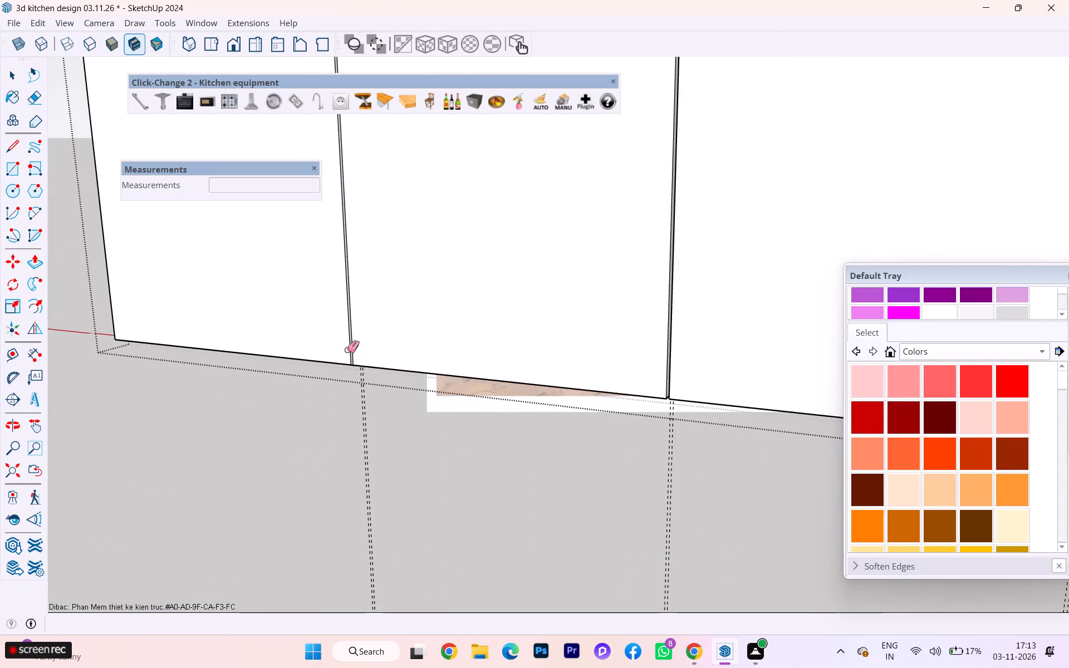
{"action": "scroll", "coordinate": [347, 350], "scroll_direction": "up", "scroll_amount": 1}
{"action": "scroll", "coordinate": [347, 350], "scroll_direction": "down", "scroll_amount": 5}
{"action": "scroll", "coordinate": [347, 350], "scroll_direction": "up", "scroll_amount": 2}
{"action": "scroll", "coordinate": [347, 350], "scroll_direction": "down", "scroll_amount": 3}
{"action": "scroll", "coordinate": [347, 357], "scroll_direction": "up", "scroll_amount": 4}
{"action": "scroll", "coordinate": [348, 365], "scroll_direction": "down", "scroll_amount": 1}
{"action": "scroll", "coordinate": [348, 365], "scroll_direction": "up", "scroll_amount": 9}
{"action": "scroll", "coordinate": [354, 364], "scroll_direction": "down", "scroll_amount": 1}
{"action": "scroll", "coordinate": [354, 364], "scroll_direction": "up", "scroll_amount": 1}
{"action": "scroll", "coordinate": [354, 364], "scroll_direction": "down", "scroll_amount": 4}
{"action": "scroll", "coordinate": [354, 364], "scroll_direction": "up", "scroll_amount": 4}
{"action": "scroll", "coordinate": [354, 364], "scroll_direction": "down", "scroll_amount": 1}
{"action": "scroll", "coordinate": [354, 364], "scroll_direction": "up", "scroll_amount": 1}
{"action": "scroll", "coordinate": [354, 364], "scroll_direction": "down", "scroll_amount": 3}
{"action": "scroll", "coordinate": [354, 364], "scroll_direction": "up", "scroll_amount": 1}
{"action": "scroll", "coordinate": [354, 364], "scroll_direction": "down", "scroll_amount": 3}
{"action": "scroll", "coordinate": [354, 364], "scroll_direction": "up", "scroll_amount": 6}
{"action": "scroll", "coordinate": [354, 364], "scroll_direction": "down", "scroll_amount": 4}
{"action": "scroll", "coordinate": [354, 364], "scroll_direction": "up", "scroll_amount": 2}
{"action": "scroll", "coordinate": [354, 364], "scroll_direction": "down", "scroll_amount": 1}
{"action": "scroll", "coordinate": [354, 364], "scroll_direction": "up", "scroll_amount": 5}
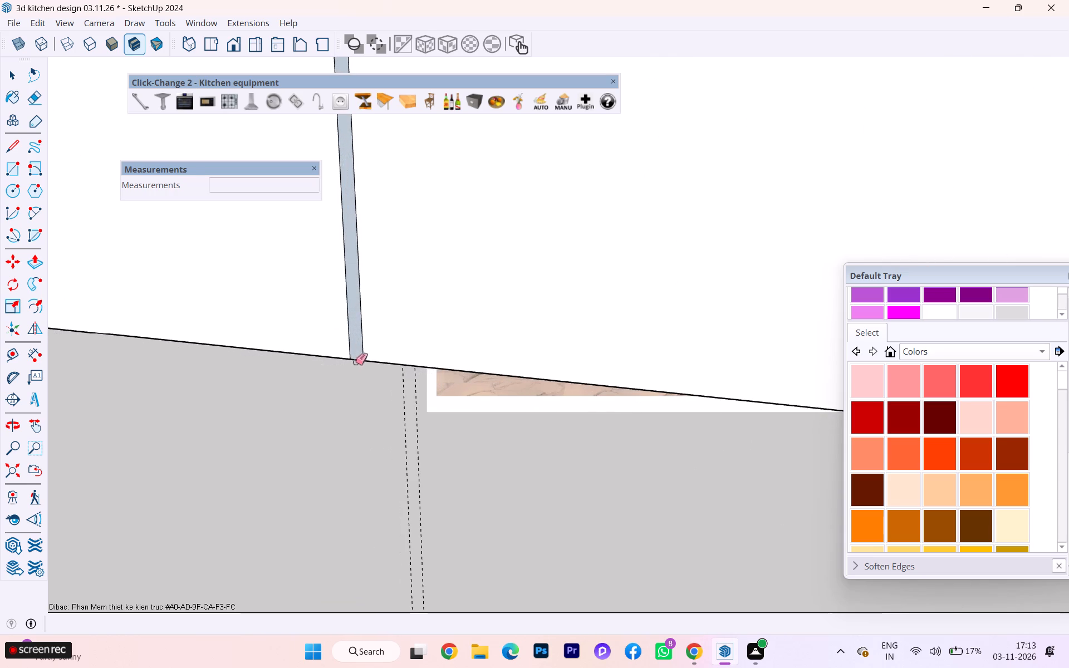
{"action": "scroll", "coordinate": [359, 355], "scroll_direction": "up", "scroll_amount": 4}
{"action": "scroll", "coordinate": [359, 355], "scroll_direction": "down", "scroll_amount": 2}
{"action": "scroll", "coordinate": [359, 353], "scroll_direction": "up", "scroll_amount": 3}
{"action": "scroll", "coordinate": [359, 353], "scroll_direction": "down", "scroll_amount": 1}
{"action": "scroll", "coordinate": [359, 353], "scroll_direction": "up", "scroll_amount": 2}
{"action": "left_click", "coordinate": [357, 360]}
{"action": "left_click", "coordinate": [355, 364]}
Examine the whole door panel and the top ends of its gaps for leftover edges.
{"action": "scroll", "coordinate": [349, 368], "scroll_direction": "down", "scroll_amount": 5}
{"action": "scroll", "coordinate": [207, 396], "scroll_direction": "up", "scroll_amount": 1}
{"action": "scroll", "coordinate": [193, 396], "scroll_direction": "down", "scroll_amount": 1}
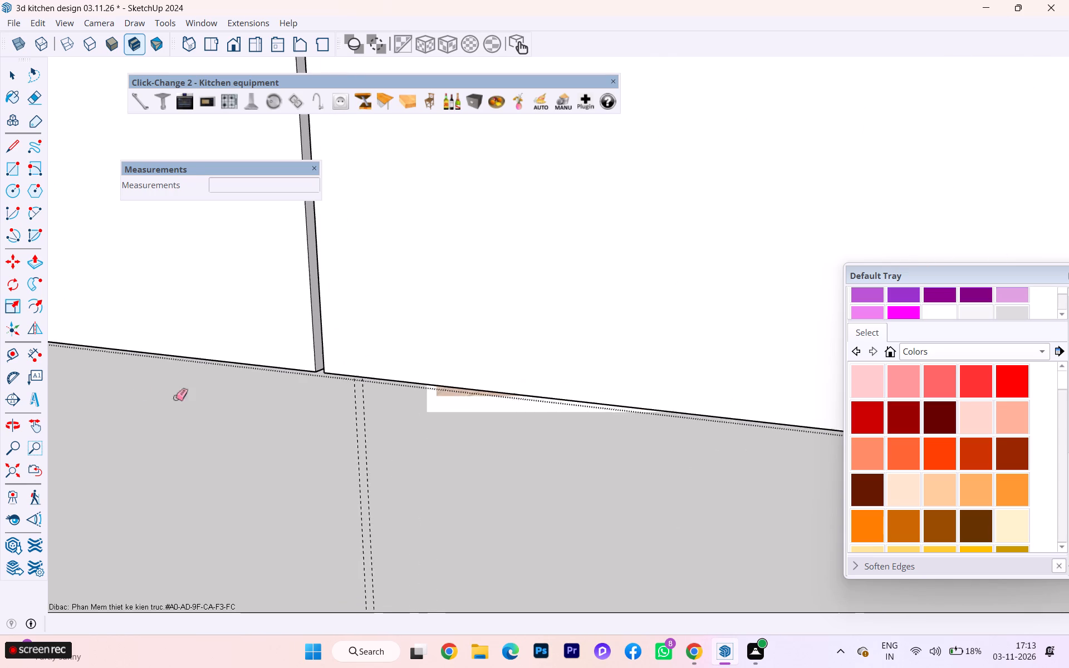
{"action": "left_click", "coordinate": [6, 463]}
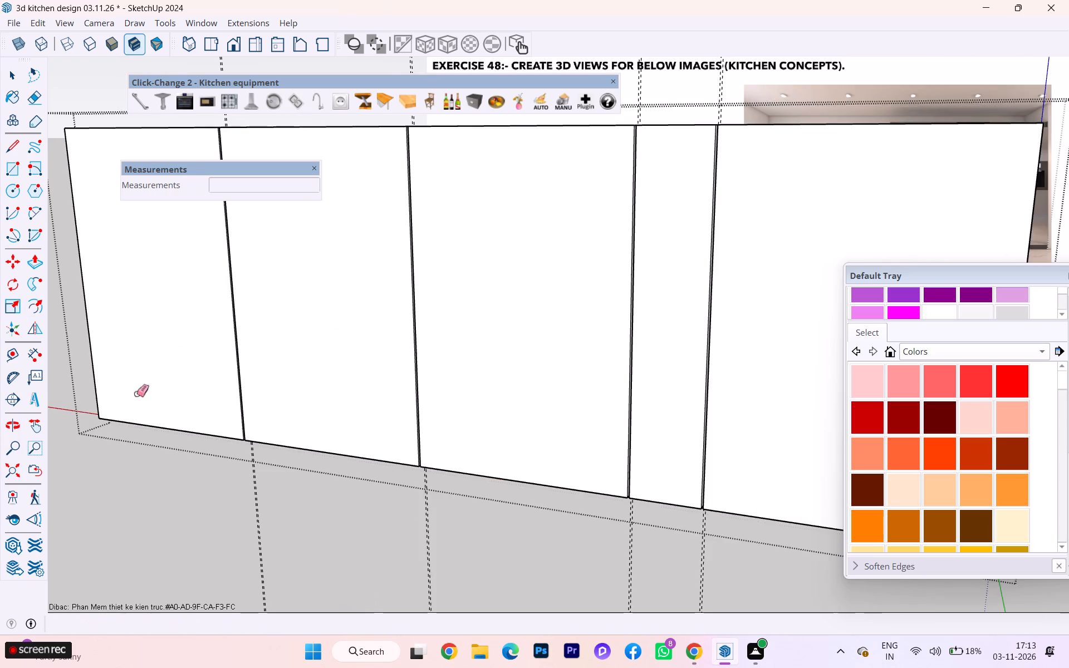
{"action": "scroll", "coordinate": [208, 337], "scroll_direction": "down", "scroll_amount": 1}
{"action": "scroll", "coordinate": [309, 336], "scroll_direction": "down", "scroll_amount": 4}
{"action": "middle_click_drag", "start_coordinate": [538, 406], "coordinate": [90, 430]}
{"action": "middle_click_drag", "start_coordinate": [428, 374], "coordinate": [78, 400]}
{"action": "scroll", "coordinate": [467, 223], "scroll_direction": "up", "scroll_amount": 2}
{"action": "scroll", "coordinate": [468, 221], "scroll_direction": "down", "scroll_amount": 1}
{"action": "scroll", "coordinate": [468, 221], "scroll_direction": "up", "scroll_amount": 2}
{"action": "scroll", "coordinate": [468, 220], "scroll_direction": "down", "scroll_amount": 1}
{"action": "scroll", "coordinate": [468, 220], "scroll_direction": "up", "scroll_amount": 10}
{"action": "scroll", "coordinate": [354, 179], "scroll_direction": "down", "scroll_amount": 1}
{"action": "scroll", "coordinate": [354, 179], "scroll_direction": "up", "scroll_amount": 3}
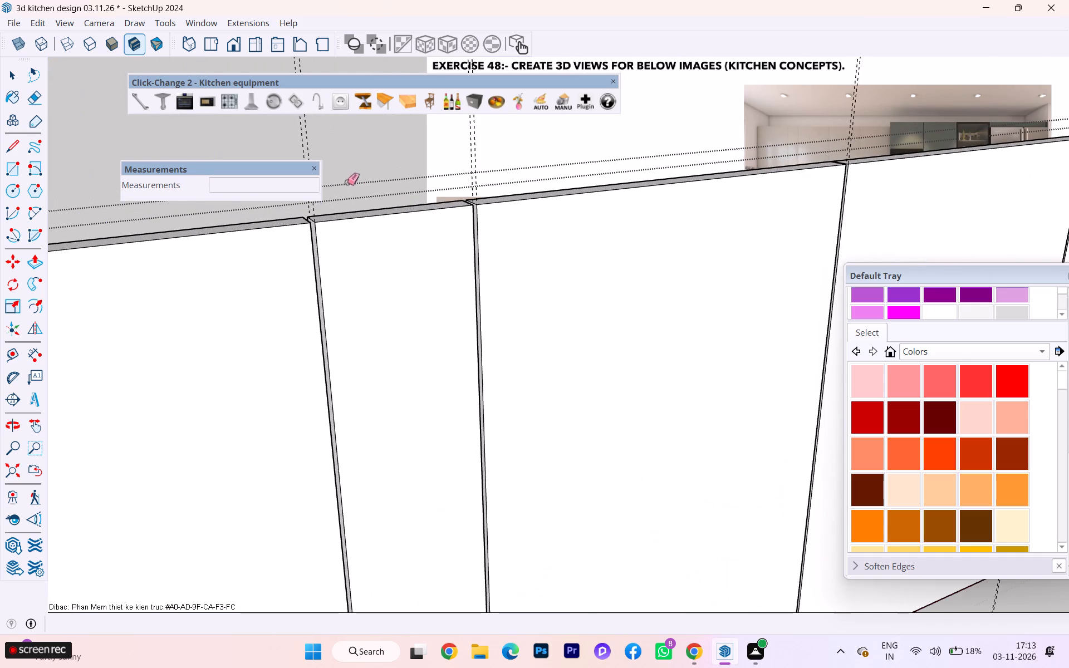
{"action": "scroll", "coordinate": [541, 183], "scroll_direction": "up", "scroll_amount": 2}
{"action": "scroll", "coordinate": [541, 183], "scroll_direction": "down", "scroll_amount": 2}
{"action": "scroll", "coordinate": [541, 183], "scroll_direction": "up", "scroll_amount": 5}
{"action": "scroll", "coordinate": [483, 204], "scroll_direction": "down", "scroll_amount": 1}
{"action": "scroll", "coordinate": [458, 209], "scroll_direction": "up", "scroll_amount": 2}
{"action": "scroll", "coordinate": [440, 214], "scroll_direction": "down", "scroll_amount": 1}
{"action": "scroll", "coordinate": [440, 214], "scroll_direction": "up", "scroll_amount": 5}
{"action": "scroll", "coordinate": [244, 235], "scroll_direction": "down", "scroll_amount": 4}
{"action": "scroll", "coordinate": [215, 244], "scroll_direction": "up", "scroll_amount": 1}
{"action": "scroll", "coordinate": [215, 244], "scroll_direction": "down", "scroll_amount": 13}
{"action": "scroll", "coordinate": [176, 272], "scroll_direction": "up", "scroll_amount": 3}
{"action": "scroll", "coordinate": [175, 277], "scroll_direction": "down", "scroll_amount": 1}
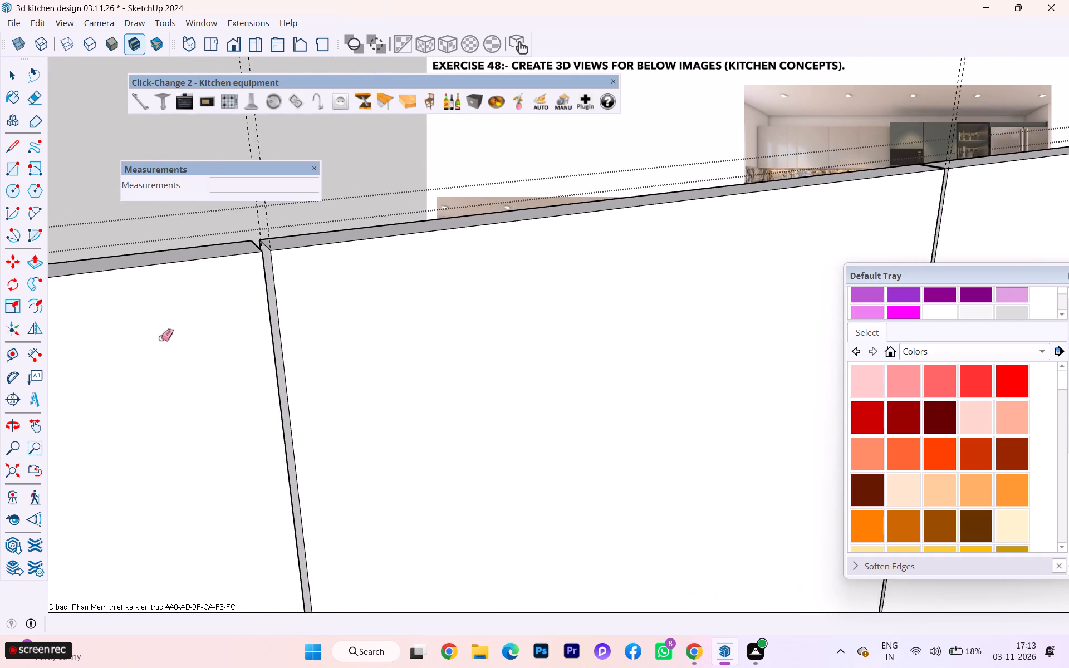
Erase the leftover edge across the top of one gap between the doors, along with the guide line crossing it.
{"action": "scroll", "coordinate": [161, 338], "scroll_direction": "down", "scroll_amount": 1}
{"action": "scroll", "coordinate": [159, 340], "scroll_direction": "up", "scroll_amount": 1}
{"action": "scroll", "coordinate": [159, 340], "scroll_direction": "down", "scroll_amount": 7}
{"action": "scroll", "coordinate": [251, 327], "scroll_direction": "up", "scroll_amount": 1}
{"action": "scroll", "coordinate": [321, 321], "scroll_direction": "down", "scroll_amount": 1}
{"action": "scroll", "coordinate": [333, 319], "scroll_direction": "up", "scroll_amount": 6}
{"action": "scroll", "coordinate": [378, 314], "scroll_direction": "down", "scroll_amount": 1}
{"action": "scroll", "coordinate": [807, 258], "scroll_direction": "up", "scroll_amount": 5}
{"action": "scroll", "coordinate": [808, 257], "scroll_direction": "down", "scroll_amount": 2}
{"action": "scroll", "coordinate": [809, 257], "scroll_direction": "up", "scroll_amount": 4}
{"action": "scroll", "coordinate": [810, 256], "scroll_direction": "down", "scroll_amount": 1}
{"action": "scroll", "coordinate": [810, 256], "scroll_direction": "up", "scroll_amount": 1}
{"action": "scroll", "coordinate": [806, 254], "scroll_direction": "down", "scroll_amount": 1}
{"action": "scroll", "coordinate": [801, 254], "scroll_direction": "up", "scroll_amount": 3}
{"action": "scroll", "coordinate": [650, 197], "scroll_direction": "down", "scroll_amount": 2}
{"action": "scroll", "coordinate": [646, 197], "scroll_direction": "up", "scroll_amount": 7}
{"action": "scroll", "coordinate": [623, 203], "scroll_direction": "down", "scroll_amount": 3}
{"action": "scroll", "coordinate": [623, 203], "scroll_direction": "up", "scroll_amount": 2}
{"action": "scroll", "coordinate": [625, 205], "scroll_direction": "down", "scroll_amount": 1}
{"action": "scroll", "coordinate": [625, 206], "scroll_direction": "up", "scroll_amount": 2}
{"action": "scroll", "coordinate": [628, 217], "scroll_direction": "down", "scroll_amount": 1}
{"action": "scroll", "coordinate": [628, 217], "scroll_direction": "up", "scroll_amount": 1}
{"action": "scroll", "coordinate": [628, 217], "scroll_direction": "down", "scroll_amount": 1}
{"action": "scroll", "coordinate": [628, 217], "scroll_direction": "up", "scroll_amount": 5}
{"action": "scroll", "coordinate": [628, 217], "scroll_direction": "down", "scroll_amount": 1}
{"action": "scroll", "coordinate": [628, 217], "scroll_direction": "up", "scroll_amount": 1}
{"action": "middle_click_drag", "start_coordinate": [507, 253], "coordinate": [328, 306]}
{"action": "scroll", "coordinate": [606, 195], "scroll_direction": "up", "scroll_amount": 1}
{"action": "scroll", "coordinate": [606, 195], "scroll_direction": "down", "scroll_amount": 1}
{"action": "scroll", "coordinate": [606, 195], "scroll_direction": "up", "scroll_amount": 1}
{"action": "scroll", "coordinate": [607, 195], "scroll_direction": "down", "scroll_amount": 2}
{"action": "scroll", "coordinate": [607, 195], "scroll_direction": "up", "scroll_amount": 3}
{"action": "scroll", "coordinate": [610, 193], "scroll_direction": "down", "scroll_amount": 1}
{"action": "scroll", "coordinate": [611, 193], "scroll_direction": "up", "scroll_amount": 1}
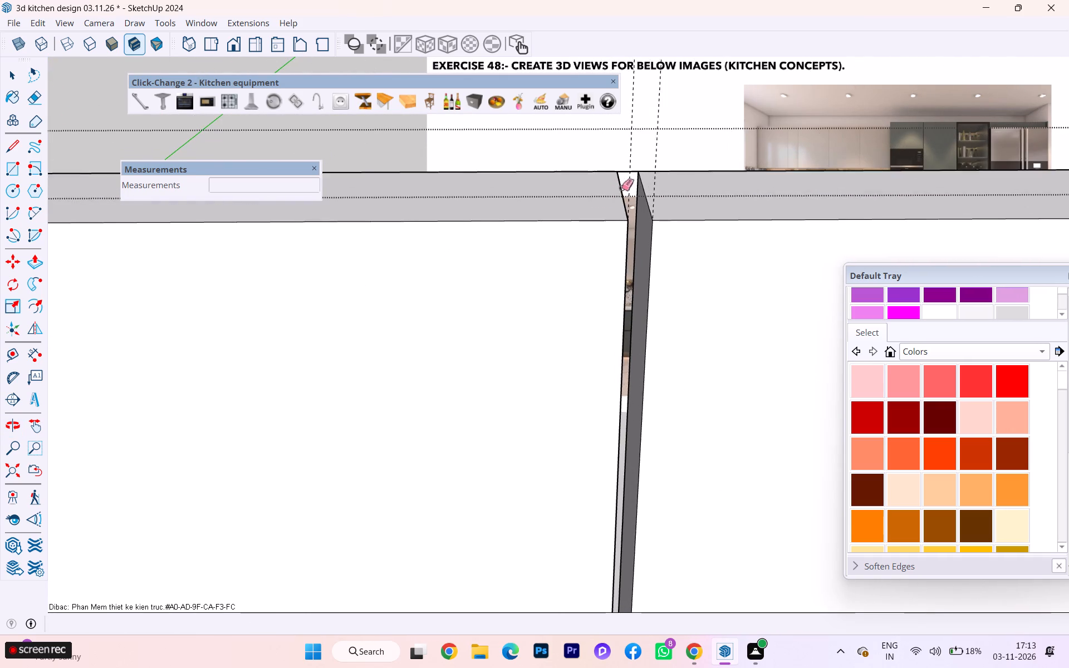
{"action": "left_click", "coordinate": [631, 168]}
{"action": "left_click", "coordinate": [622, 170]}
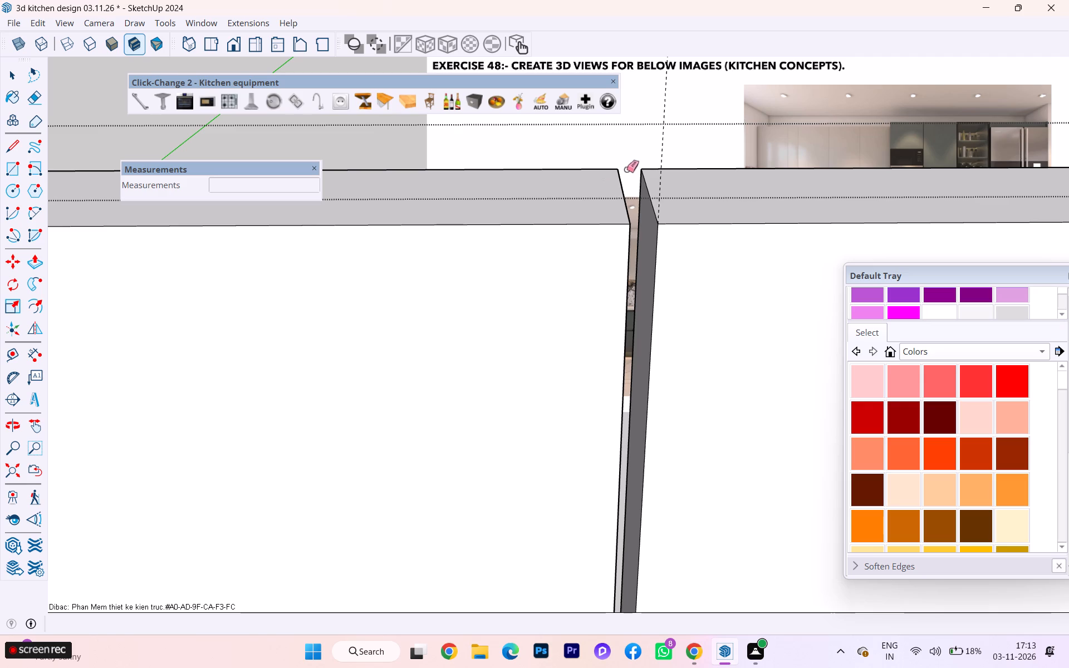
Erase the leftover edge at the top of the next gap between the doors.
{"action": "scroll", "coordinate": [379, 196], "scroll_direction": "up", "scroll_amount": 4}
{"action": "scroll", "coordinate": [376, 197], "scroll_direction": "down", "scroll_amount": 6}
{"action": "scroll", "coordinate": [296, 214], "scroll_direction": "down", "scroll_amount": 2}
{"action": "scroll", "coordinate": [259, 230], "scroll_direction": "up", "scroll_amount": 1}
{"action": "scroll", "coordinate": [257, 232], "scroll_direction": "down", "scroll_amount": 4}
{"action": "scroll", "coordinate": [227, 244], "scroll_direction": "up", "scroll_amount": 1}
{"action": "scroll", "coordinate": [207, 250], "scroll_direction": "down", "scroll_amount": 1}
{"action": "scroll", "coordinate": [203, 252], "scroll_direction": "up", "scroll_amount": 1}
{"action": "scroll", "coordinate": [156, 267], "scroll_direction": "down", "scroll_amount": 9}
{"action": "scroll", "coordinate": [138, 291], "scroll_direction": "up", "scroll_amount": 3}
{"action": "scroll", "coordinate": [138, 291], "scroll_direction": "down", "scroll_amount": 1}
{"action": "scroll", "coordinate": [138, 291], "scroll_direction": "up", "scroll_amount": 1}
{"action": "scroll", "coordinate": [172, 292], "scroll_direction": "down", "scroll_amount": 1}
{"action": "scroll", "coordinate": [217, 292], "scroll_direction": "up", "scroll_amount": 3}
{"action": "scroll", "coordinate": [241, 293], "scroll_direction": "down", "scroll_amount": 1}
{"action": "scroll", "coordinate": [278, 293], "scroll_direction": "up", "scroll_amount": 2}
{"action": "scroll", "coordinate": [286, 293], "scroll_direction": "down", "scroll_amount": 1}
{"action": "scroll", "coordinate": [225, 283], "scroll_direction": "down", "scroll_amount": 4}
{"action": "scroll", "coordinate": [220, 284], "scroll_direction": "up", "scroll_amount": 1}
{"action": "scroll", "coordinate": [219, 284], "scroll_direction": "down", "scroll_amount": 3}
{"action": "scroll", "coordinate": [178, 296], "scroll_direction": "up", "scroll_amount": 1}
{"action": "scroll", "coordinate": [168, 297], "scroll_direction": "down", "scroll_amount": 1}
{"action": "scroll", "coordinate": [167, 298], "scroll_direction": "up", "scroll_amount": 3}
{"action": "scroll", "coordinate": [166, 298], "scroll_direction": "down", "scroll_amount": 6}
{"action": "scroll", "coordinate": [155, 298], "scroll_direction": "up", "scroll_amount": 2}
{"action": "scroll", "coordinate": [155, 298], "scroll_direction": "down", "scroll_amount": 2}
{"action": "scroll", "coordinate": [153, 298], "scroll_direction": "up", "scroll_amount": 3}
{"action": "scroll", "coordinate": [153, 298], "scroll_direction": "down", "scroll_amount": 6}
{"action": "scroll", "coordinate": [751, 238], "scroll_direction": "up", "scroll_amount": 3}
{"action": "scroll", "coordinate": [753, 238], "scroll_direction": "down", "scroll_amount": 2}
{"action": "scroll", "coordinate": [753, 238], "scroll_direction": "up", "scroll_amount": 2}
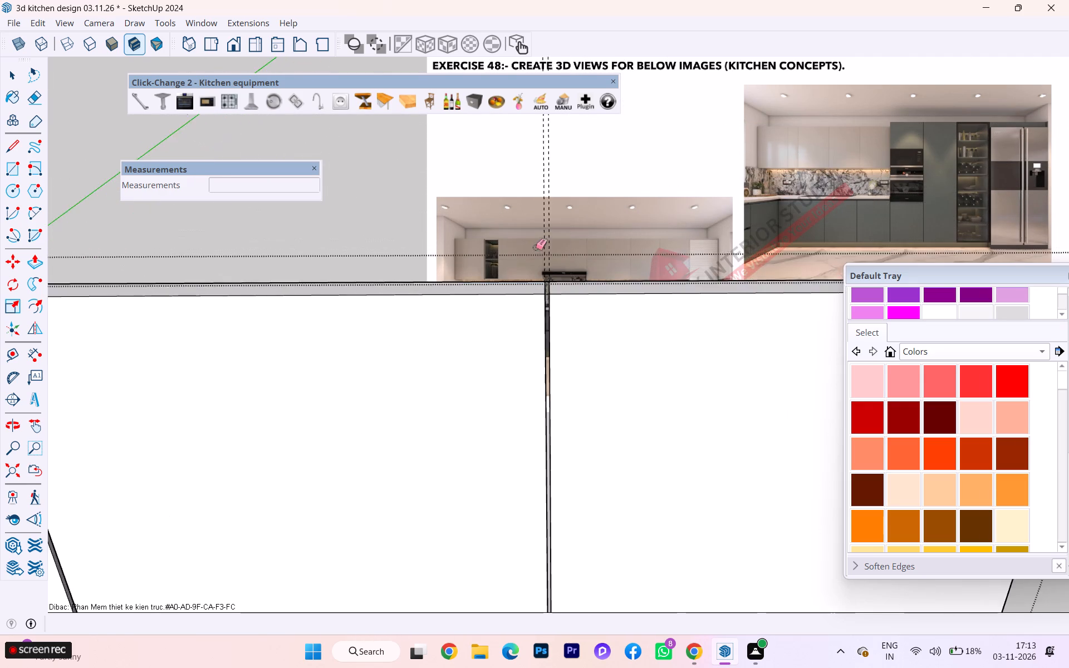
{"action": "scroll", "coordinate": [535, 247], "scroll_direction": "up", "scroll_amount": 13}
{"action": "scroll", "coordinate": [579, 339], "scroll_direction": "down", "scroll_amount": 1}
{"action": "scroll", "coordinate": [579, 340], "scroll_direction": "up", "scroll_amount": 1}
{"action": "scroll", "coordinate": [579, 341], "scroll_direction": "down", "scroll_amount": 1}
{"action": "scroll", "coordinate": [579, 341], "scroll_direction": "up", "scroll_amount": 2}
{"action": "left_click", "coordinate": [547, 367]}
Examine the front of the upper cabinet doors, checking the gaps from top to bottom for leftover edges.
{"action": "scroll", "coordinate": [430, 253], "scroll_direction": "up", "scroll_amount": 1}
{"action": "scroll", "coordinate": [430, 253], "scroll_direction": "down", "scroll_amount": 1}
{"action": "scroll", "coordinate": [430, 252], "scroll_direction": "up", "scroll_amount": 1}
{"action": "scroll", "coordinate": [430, 252], "scroll_direction": "down", "scroll_amount": 3}
{"action": "scroll", "coordinate": [430, 250], "scroll_direction": "up", "scroll_amount": 2}
{"action": "scroll", "coordinate": [430, 250], "scroll_direction": "down", "scroll_amount": 4}
{"action": "scroll", "coordinate": [431, 249], "scroll_direction": "up", "scroll_amount": 2}
{"action": "scroll", "coordinate": [431, 249], "scroll_direction": "down", "scroll_amount": 5}
{"action": "scroll", "coordinate": [433, 248], "scroll_direction": "up", "scroll_amount": 4}
{"action": "scroll", "coordinate": [431, 250], "scroll_direction": "down", "scroll_amount": 4}
{"action": "scroll", "coordinate": [361, 276], "scroll_direction": "down", "scroll_amount": 11}
{"action": "scroll", "coordinate": [354, 281], "scroll_direction": "up", "scroll_amount": 5}
{"action": "scroll", "coordinate": [354, 281], "scroll_direction": "down", "scroll_amount": 1}
{"action": "scroll", "coordinate": [305, 286], "scroll_direction": "down", "scroll_amount": 7}
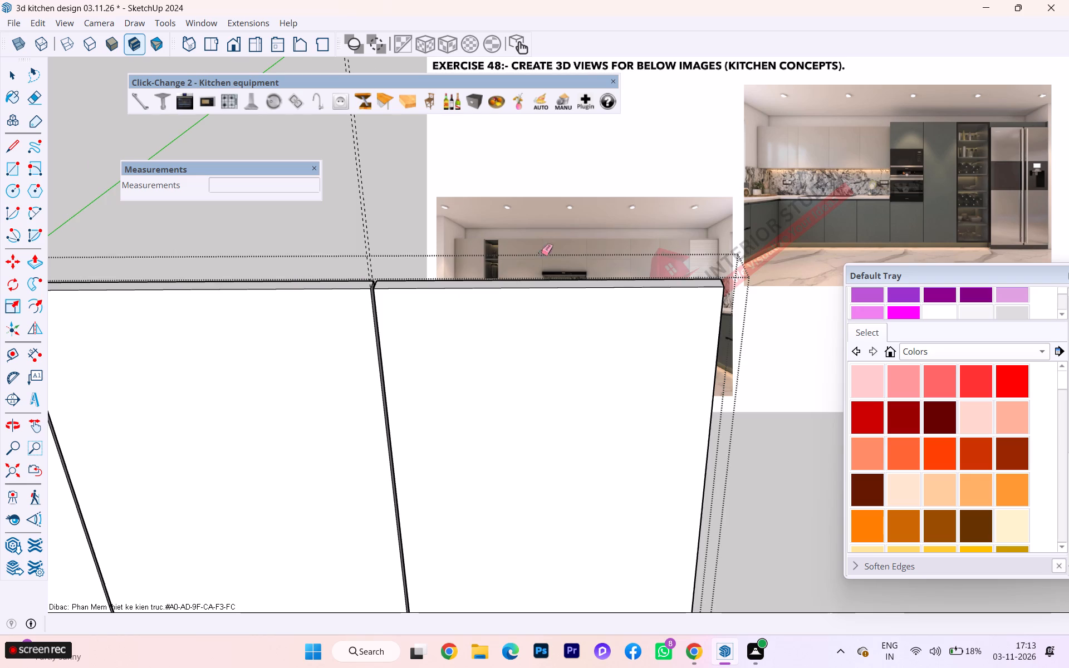
{"action": "scroll", "coordinate": [698, 215], "scroll_direction": "down", "scroll_amount": 2}
{"action": "scroll", "coordinate": [698, 215], "scroll_direction": "up", "scroll_amount": 1}
{"action": "scroll", "coordinate": [698, 215], "scroll_direction": "down", "scroll_amount": 1}
{"action": "scroll", "coordinate": [514, 194], "scroll_direction": "down", "scroll_amount": 1}
{"action": "scroll", "coordinate": [514, 194], "scroll_direction": "up", "scroll_amount": 1}
{"action": "scroll", "coordinate": [514, 194], "scroll_direction": "down", "scroll_amount": 2}
{"action": "scroll", "coordinate": [514, 194], "scroll_direction": "up", "scroll_amount": 4}
{"action": "scroll", "coordinate": [514, 194], "scroll_direction": "down", "scroll_amount": 3}
{"action": "scroll", "coordinate": [474, 512], "scroll_direction": "up", "scroll_amount": 3}
{"action": "scroll", "coordinate": [474, 512], "scroll_direction": "down", "scroll_amount": 1}
{"action": "scroll", "coordinate": [475, 512], "scroll_direction": "up", "scroll_amount": 6}
{"action": "scroll", "coordinate": [452, 484], "scroll_direction": "down", "scroll_amount": 1}
{"action": "scroll", "coordinate": [452, 483], "scroll_direction": "up", "scroll_amount": 2}
{"action": "scroll", "coordinate": [452, 483], "scroll_direction": "down", "scroll_amount": 2}
{"action": "scroll", "coordinate": [449, 476], "scroll_direction": "up", "scroll_amount": 1}
{"action": "scroll", "coordinate": [449, 475], "scroll_direction": "down", "scroll_amount": 5}
{"action": "scroll", "coordinate": [449, 475], "scroll_direction": "up", "scroll_amount": 1}
{"action": "scroll", "coordinate": [449, 475], "scroll_direction": "down", "scroll_amount": 2}
{"action": "scroll", "coordinate": [449, 475], "scroll_direction": "up", "scroll_amount": 2}
{"action": "scroll", "coordinate": [449, 475], "scroll_direction": "down", "scroll_amount": 3}
{"action": "scroll", "coordinate": [449, 475], "scroll_direction": "up", "scroll_amount": 4}
{"action": "scroll", "coordinate": [449, 475], "scroll_direction": "down", "scroll_amount": 1}
{"action": "scroll", "coordinate": [449, 475], "scroll_direction": "up", "scroll_amount": 10}
{"action": "scroll", "coordinate": [557, 479], "scroll_direction": "up", "scroll_amount": 1}
{"action": "scroll", "coordinate": [557, 479], "scroll_direction": "down", "scroll_amount": 3}
{"action": "scroll", "coordinate": [557, 479], "scroll_direction": "up", "scroll_amount": 5}
{"action": "scroll", "coordinate": [554, 482], "scroll_direction": "down", "scroll_amount": 1}
{"action": "scroll", "coordinate": [554, 482], "scroll_direction": "up", "scroll_amount": 8}
{"action": "scroll", "coordinate": [429, 479], "scroll_direction": "down", "scroll_amount": 3}
{"action": "middle_click_drag", "start_coordinate": [465, 464], "coordinate": [523, 464]}
{"action": "scroll", "coordinate": [488, 407], "scroll_direction": "down", "scroll_amount": 2}
{"action": "scroll", "coordinate": [488, 407], "scroll_direction": "up", "scroll_amount": 1}
{"action": "scroll", "coordinate": [488, 407], "scroll_direction": "down", "scroll_amount": 2}
{"action": "scroll", "coordinate": [488, 407], "scroll_direction": "up", "scroll_amount": 9}
{"action": "scroll", "coordinate": [488, 406], "scroll_direction": "down", "scroll_amount": 1}
{"action": "scroll", "coordinate": [629, 368], "scroll_direction": "down", "scroll_amount": 5}
{"action": "scroll", "coordinate": [598, 363], "scroll_direction": "up", "scroll_amount": 1}
{"action": "scroll", "coordinate": [597, 362], "scroll_direction": "down", "scroll_amount": 2}
{"action": "scroll", "coordinate": [587, 358], "scroll_direction": "up", "scroll_amount": 1}
{"action": "scroll", "coordinate": [587, 358], "scroll_direction": "down", "scroll_amount": 4}
{"action": "scroll", "coordinate": [587, 358], "scroll_direction": "up", "scroll_amount": 4}
{"action": "scroll", "coordinate": [727, 316], "scroll_direction": "down", "scroll_amount": 2}
{"action": "scroll", "coordinate": [729, 316], "scroll_direction": "up", "scroll_amount": 5}
{"action": "scroll", "coordinate": [729, 316], "scroll_direction": "down", "scroll_amount": 1}
{"action": "scroll", "coordinate": [728, 316], "scroll_direction": "up", "scroll_amount": 2}
{"action": "scroll", "coordinate": [725, 316], "scroll_direction": "down", "scroll_amount": 4}
{"action": "scroll", "coordinate": [688, 332], "scroll_direction": "up", "scroll_amount": 1}
{"action": "scroll", "coordinate": [688, 332], "scroll_direction": "down", "scroll_amount": 8}
{"action": "scroll", "coordinate": [686, 339], "scroll_direction": "up", "scroll_amount": 2}
{"action": "scroll", "coordinate": [697, 352], "scroll_direction": "down", "scroll_amount": 4}
{"action": "scroll", "coordinate": [697, 352], "scroll_direction": "up", "scroll_amount": 3}
{"action": "scroll", "coordinate": [697, 352], "scroll_direction": "down", "scroll_amount": 3}
{"action": "scroll", "coordinate": [697, 352], "scroll_direction": "up", "scroll_amount": 5}
{"action": "scroll", "coordinate": [697, 352], "scroll_direction": "down", "scroll_amount": 10}
{"action": "scroll", "coordinate": [699, 350], "scroll_direction": "up", "scroll_amount": 2}
{"action": "scroll", "coordinate": [699, 350], "scroll_direction": "down", "scroll_amount": 2}
{"action": "scroll", "coordinate": [699, 350], "scroll_direction": "up", "scroll_amount": 1}
{"action": "scroll", "coordinate": [699, 350], "scroll_direction": "down", "scroll_amount": 2}
{"action": "scroll", "coordinate": [533, 297], "scroll_direction": "down", "scroll_amount": 3}
{"action": "scroll", "coordinate": [288, 288], "scroll_direction": "up", "scroll_amount": 7}
{"action": "scroll", "coordinate": [352, 245], "scroll_direction": "up", "scroll_amount": 1}
{"action": "scroll", "coordinate": [352, 245], "scroll_direction": "down", "scroll_amount": 1}
{"action": "scroll", "coordinate": [352, 245], "scroll_direction": "up", "scroll_amount": 5}
{"action": "scroll", "coordinate": [353, 247], "scroll_direction": "down", "scroll_amount": 2}
{"action": "scroll", "coordinate": [355, 250], "scroll_direction": "up", "scroll_amount": 3}
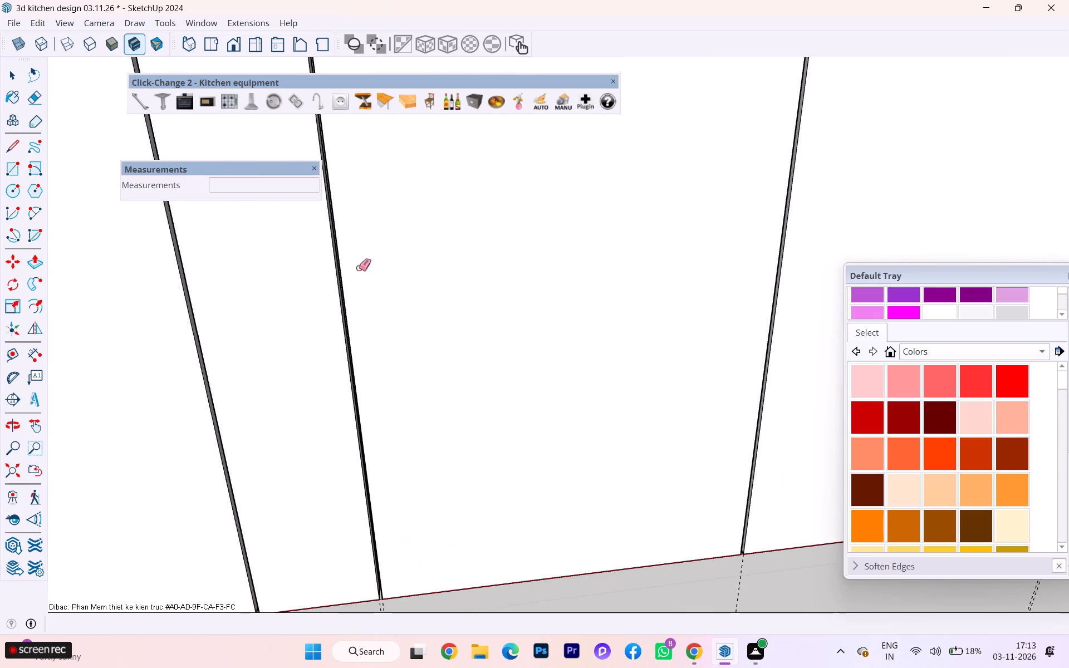
{"action": "scroll", "coordinate": [359, 269], "scroll_direction": "down", "scroll_amount": 1}
{"action": "scroll", "coordinate": [359, 269], "scroll_direction": "up", "scroll_amount": 2}
{"action": "scroll", "coordinate": [359, 270], "scroll_direction": "down", "scroll_amount": 1}
{"action": "scroll", "coordinate": [359, 271], "scroll_direction": "up", "scroll_amount": 4}
{"action": "scroll", "coordinate": [359, 272], "scroll_direction": "down", "scroll_amount": 1}
{"action": "scroll", "coordinate": [413, 301], "scroll_direction": "down", "scroll_amount": 3}
{"action": "scroll", "coordinate": [414, 303], "scroll_direction": "up", "scroll_amount": 1}
{"action": "scroll", "coordinate": [413, 304], "scroll_direction": "down", "scroll_amount": 1}
{"action": "scroll", "coordinate": [413, 304], "scroll_direction": "up", "scroll_amount": 1}
{"action": "scroll", "coordinate": [413, 304], "scroll_direction": "down", "scroll_amount": 2}
{"action": "scroll", "coordinate": [410, 304], "scroll_direction": "up", "scroll_amount": 1}
{"action": "scroll", "coordinate": [413, 298], "scroll_direction": "down", "scroll_amount": 3}
{"action": "scroll", "coordinate": [410, 300], "scroll_direction": "up", "scroll_amount": 1}
Examine the panel's long top edge at a steep angle, checking where each door gap cuts through its thickness.
{"action": "middle_click_drag", "start_coordinate": [408, 300], "coordinate": [470, 395]}
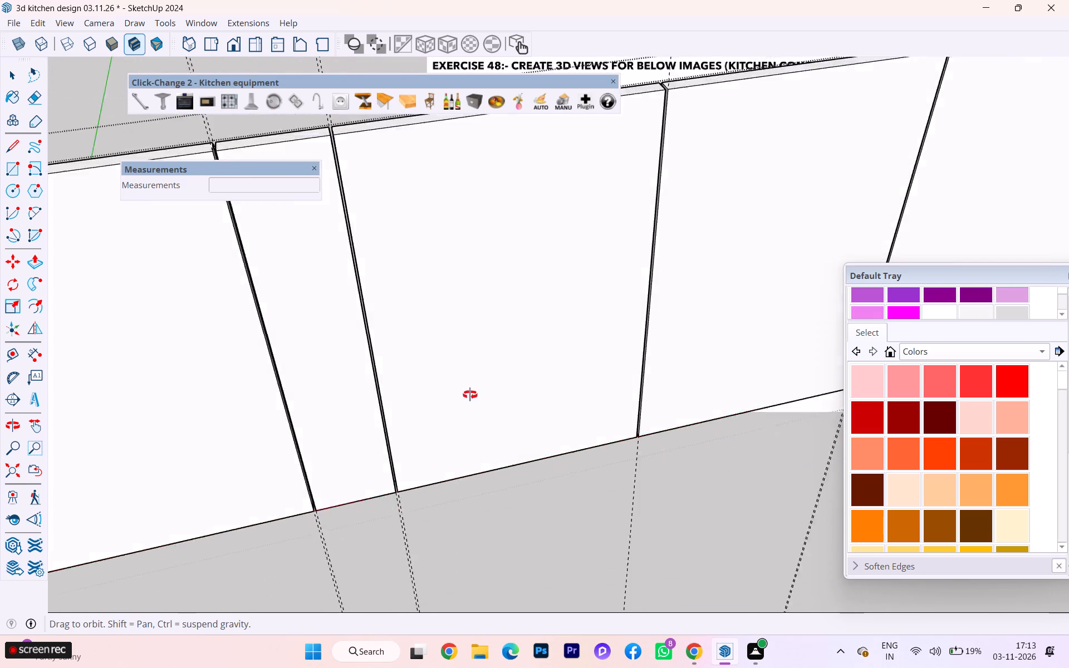
{"action": "middle_click_drag", "start_coordinate": [470, 395], "coordinate": [600, 518]}
{"action": "scroll", "coordinate": [272, 320], "scroll_direction": "up", "scroll_amount": 3}
{"action": "scroll", "coordinate": [272, 320], "scroll_direction": "down", "scroll_amount": 1}
{"action": "scroll", "coordinate": [272, 320], "scroll_direction": "up", "scroll_amount": 4}
{"action": "scroll", "coordinate": [354, 234], "scroll_direction": "up", "scroll_amount": 2}
{"action": "scroll", "coordinate": [355, 232], "scroll_direction": "down", "scroll_amount": 4}
{"action": "scroll", "coordinate": [355, 232], "scroll_direction": "up", "scroll_amount": 5}
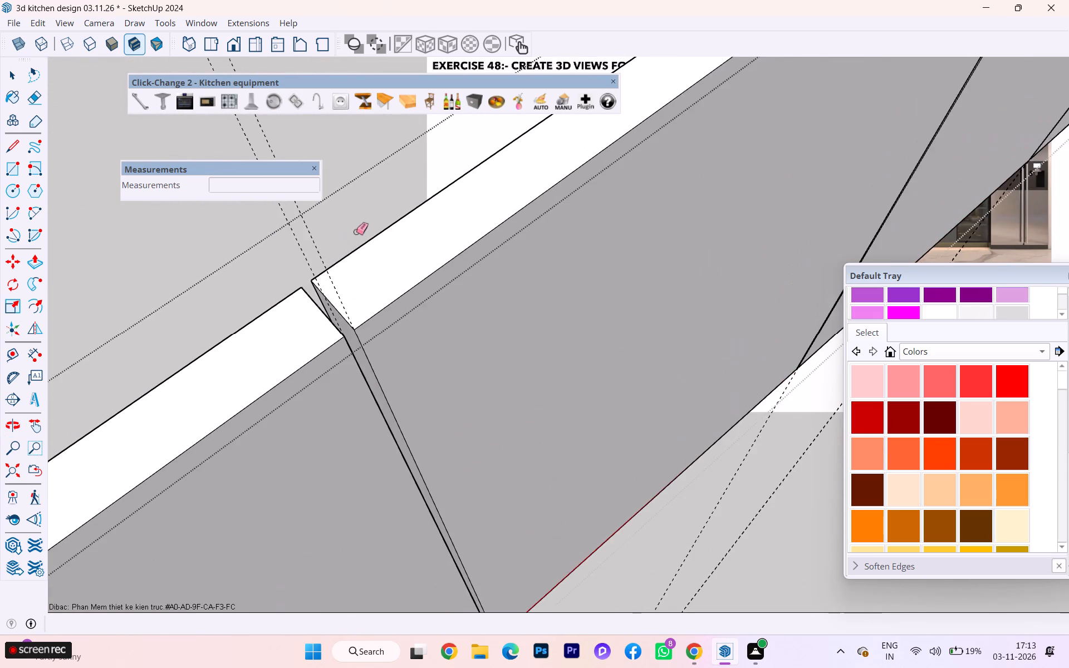
{"action": "scroll", "coordinate": [345, 240], "scroll_direction": "down", "scroll_amount": 2}
{"action": "scroll", "coordinate": [340, 244], "scroll_direction": "up", "scroll_amount": 1}
{"action": "scroll", "coordinate": [339, 245], "scroll_direction": "down", "scroll_amount": 2}
{"action": "scroll", "coordinate": [333, 248], "scroll_direction": "up", "scroll_amount": 2}
{"action": "scroll", "coordinate": [330, 250], "scroll_direction": "down", "scroll_amount": 1}
{"action": "scroll", "coordinate": [285, 252], "scroll_direction": "down", "scroll_amount": 4}
{"action": "scroll", "coordinate": [285, 252], "scroll_direction": "up", "scroll_amount": 2}
{"action": "scroll", "coordinate": [285, 252], "scroll_direction": "down", "scroll_amount": 2}
{"action": "scroll", "coordinate": [285, 253], "scroll_direction": "up", "scroll_amount": 4}
{"action": "scroll", "coordinate": [284, 253], "scroll_direction": "down", "scroll_amount": 1}
{"action": "scroll", "coordinate": [396, 347], "scroll_direction": "down", "scroll_amount": 2}
{"action": "scroll", "coordinate": [384, 357], "scroll_direction": "up", "scroll_amount": 1}
{"action": "scroll", "coordinate": [364, 362], "scroll_direction": "down", "scroll_amount": 1}
{"action": "scroll", "coordinate": [360, 363], "scroll_direction": "up", "scroll_amount": 1}
{"action": "scroll", "coordinate": [350, 364], "scroll_direction": "down", "scroll_amount": 4}
{"action": "scroll", "coordinate": [318, 362], "scroll_direction": "up", "scroll_amount": 3}
{"action": "scroll", "coordinate": [319, 362], "scroll_direction": "down", "scroll_amount": 4}
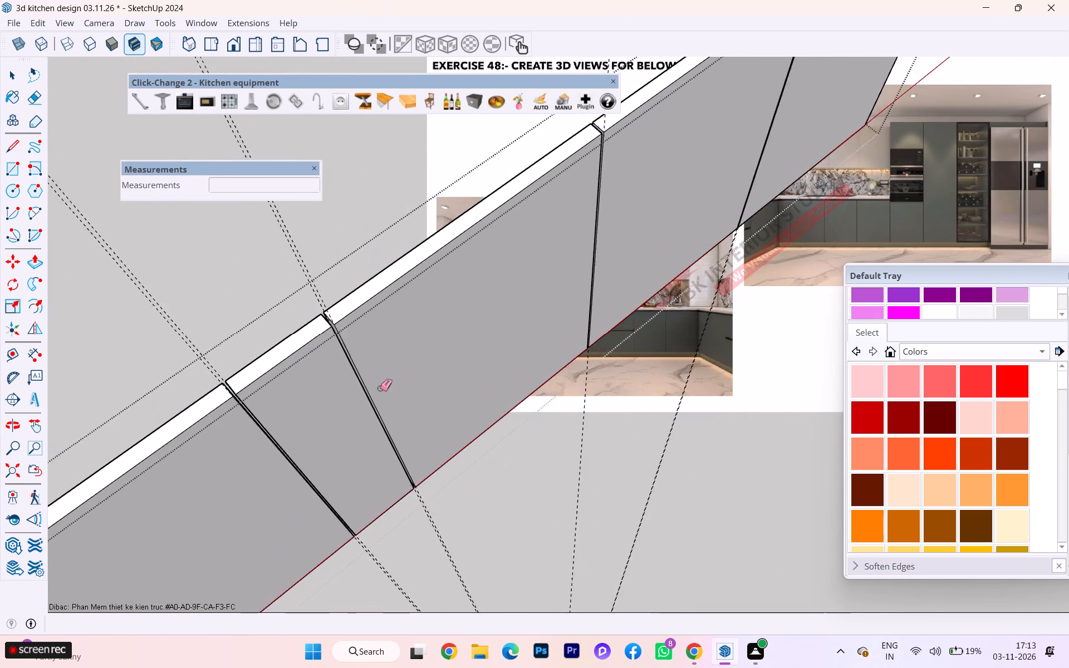
{"action": "scroll", "coordinate": [380, 388], "scroll_direction": "down", "scroll_amount": 3}
{"action": "scroll", "coordinate": [506, 205], "scroll_direction": "up", "scroll_amount": 4}
{"action": "scroll", "coordinate": [519, 189], "scroll_direction": "down", "scroll_amount": 3}
{"action": "scroll", "coordinate": [524, 185], "scroll_direction": "up", "scroll_amount": 2}
{"action": "scroll", "coordinate": [533, 181], "scroll_direction": "down", "scroll_amount": 2}
{"action": "scroll", "coordinate": [537, 179], "scroll_direction": "up", "scroll_amount": 5}
{"action": "scroll", "coordinate": [557, 175], "scroll_direction": "down", "scroll_amount": 3}
{"action": "scroll", "coordinate": [557, 175], "scroll_direction": "up", "scroll_amount": 4}
{"action": "scroll", "coordinate": [498, 209], "scroll_direction": "up", "scroll_amount": 2}
{"action": "scroll", "coordinate": [374, 230], "scroll_direction": "down", "scroll_amount": 4}
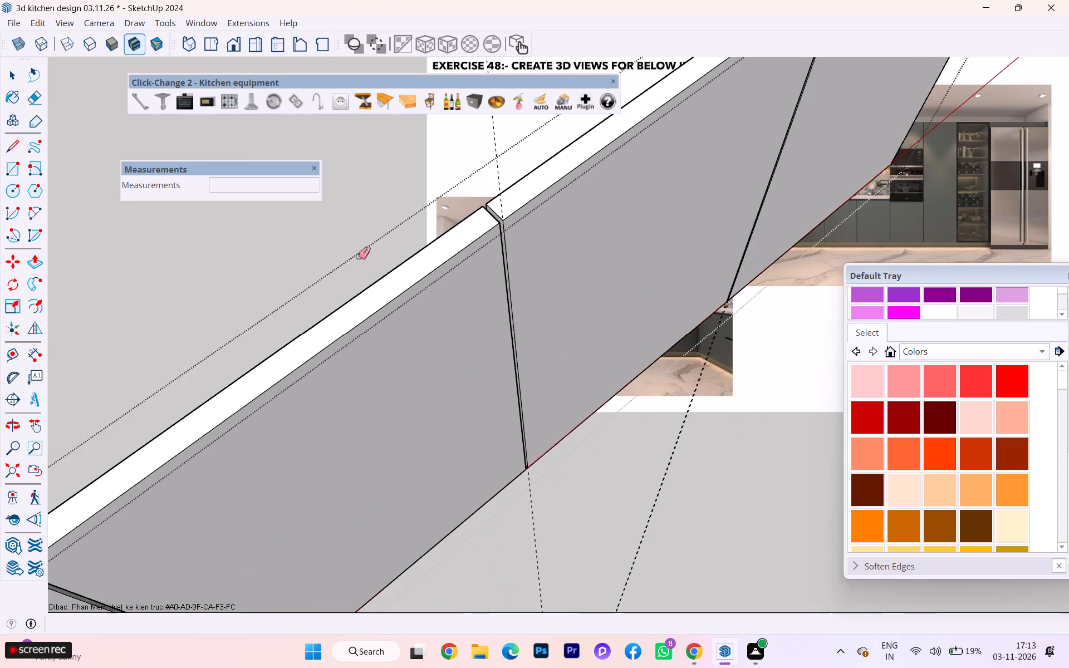
{"action": "scroll", "coordinate": [349, 287], "scroll_direction": "down", "scroll_amount": 2}
{"action": "scroll", "coordinate": [345, 296], "scroll_direction": "up", "scroll_amount": 1}
{"action": "scroll", "coordinate": [344, 298], "scroll_direction": "down", "scroll_amount": 2}
{"action": "scroll", "coordinate": [342, 300], "scroll_direction": "up", "scroll_amount": 1}
{"action": "scroll", "coordinate": [342, 301], "scroll_direction": "down", "scroll_amount": 1}
{"action": "scroll", "coordinate": [342, 301], "scroll_direction": "up", "scroll_amount": 1}
{"action": "scroll", "coordinate": [342, 301], "scroll_direction": "down", "scroll_amount": 3}
{"action": "scroll", "coordinate": [339, 308], "scroll_direction": "up", "scroll_amount": 3}
{"action": "scroll", "coordinate": [325, 328], "scroll_direction": "down", "scroll_amount": 1}
{"action": "scroll", "coordinate": [325, 329], "scroll_direction": "up", "scroll_amount": 1}
{"action": "scroll", "coordinate": [325, 330], "scroll_direction": "down", "scroll_amount": 7}
{"action": "scroll", "coordinate": [599, 174], "scroll_direction": "down", "scroll_amount": 1}
{"action": "scroll", "coordinate": [598, 173], "scroll_direction": "up", "scroll_amount": 12}
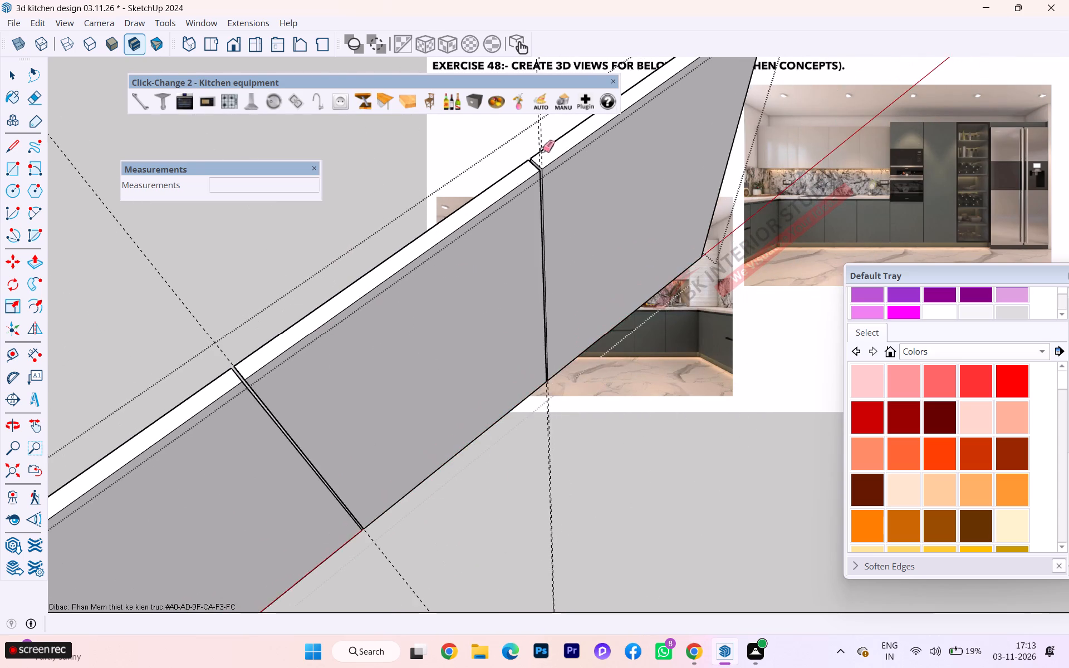
Examine the gap cuts along the panel's top edge, and check the full row of upper cabinet doors from the front.
{"action": "scroll", "coordinate": [542, 149], "scroll_direction": "up", "scroll_amount": 5}
{"action": "scroll", "coordinate": [529, 145], "scroll_direction": "down", "scroll_amount": 1}
{"action": "scroll", "coordinate": [530, 145], "scroll_direction": "up", "scroll_amount": 4}
{"action": "scroll", "coordinate": [531, 145], "scroll_direction": "down", "scroll_amount": 4}
{"action": "scroll", "coordinate": [569, 166], "scroll_direction": "up", "scroll_amount": 3}
{"action": "scroll", "coordinate": [573, 170], "scroll_direction": "down", "scroll_amount": 1}
{"action": "scroll", "coordinate": [638, 262], "scroll_direction": "down", "scroll_amount": 4}
{"action": "scroll", "coordinate": [607, 322], "scroll_direction": "down", "scroll_amount": 1}
{"action": "middle_click_drag", "start_coordinate": [507, 337], "coordinate": [500, 320]}
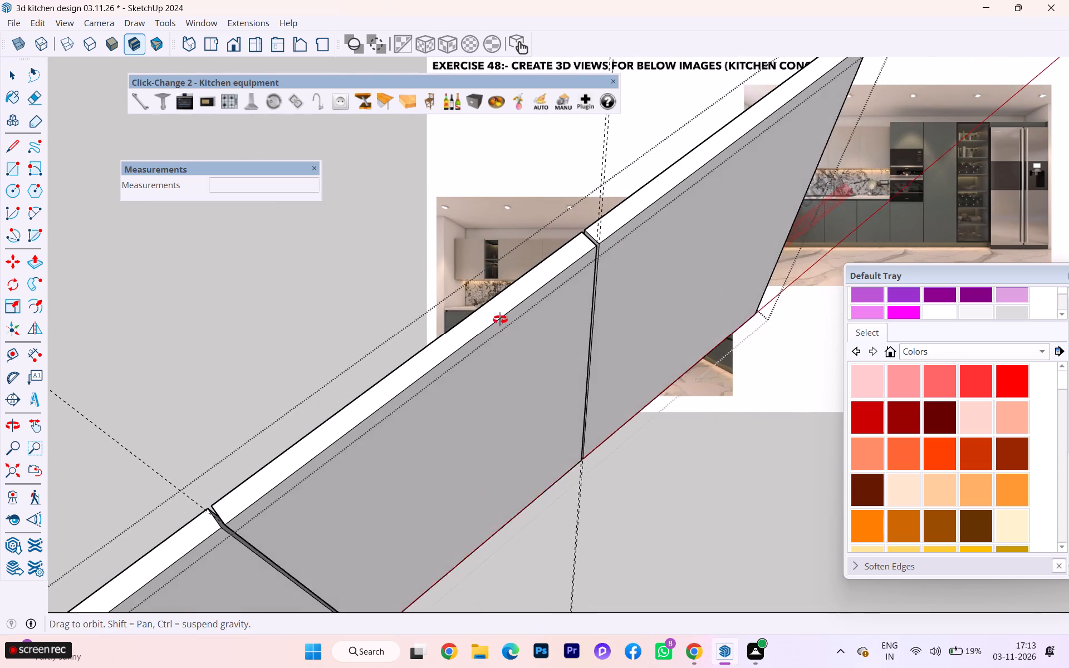
{"action": "middle_click_drag", "start_coordinate": [500, 320], "coordinate": [513, 217]}
{"action": "scroll", "coordinate": [796, 180], "scroll_direction": "down", "scroll_amount": 2}
{"action": "scroll", "coordinate": [800, 180], "scroll_direction": "up", "scroll_amount": 1}
{"action": "scroll", "coordinate": [801, 180], "scroll_direction": "down", "scroll_amount": 14}
{"action": "scroll", "coordinate": [828, 201], "scroll_direction": "up", "scroll_amount": 2}
{"action": "scroll", "coordinate": [823, 210], "scroll_direction": "down", "scroll_amount": 1}
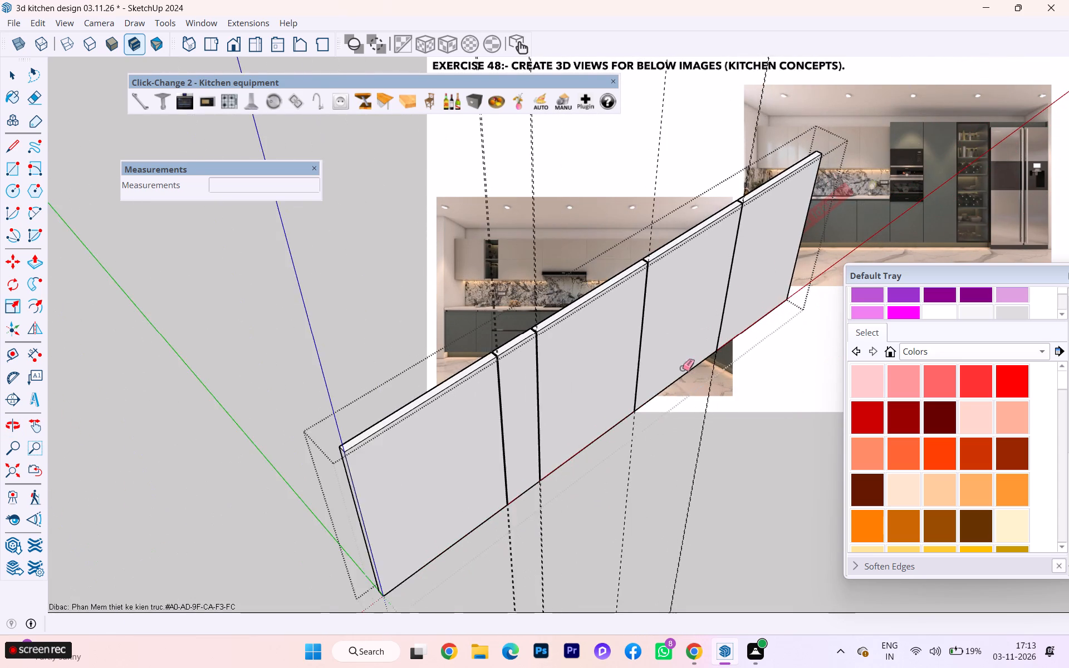
{"action": "scroll", "coordinate": [682, 369], "scroll_direction": "down", "scroll_amount": 1}
{"action": "middle_click_drag", "start_coordinate": [665, 370], "coordinate": [415, 350]}
{"action": "scroll", "coordinate": [277, 226], "scroll_direction": "down", "scroll_amount": 2}
{"action": "scroll", "coordinate": [309, 240], "scroll_direction": "up", "scroll_amount": 1}
{"action": "scroll", "coordinate": [315, 242], "scroll_direction": "down", "scroll_amount": 2}
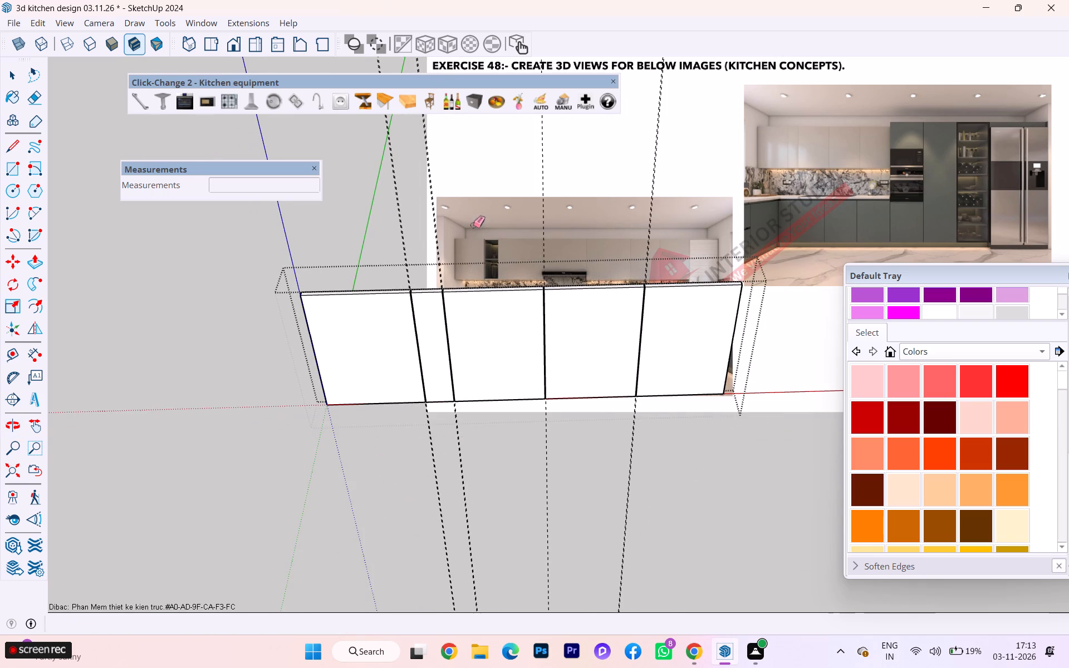
Finish editing inside the upper cabinet door panel group and return to the whole kitchen model.
{"action": "middle_click_drag", "start_coordinate": [475, 223], "coordinate": [514, 194]}
{"action": "left_click", "coordinate": [6, 68]}
{"action": "left_click", "coordinate": [91, 148]}
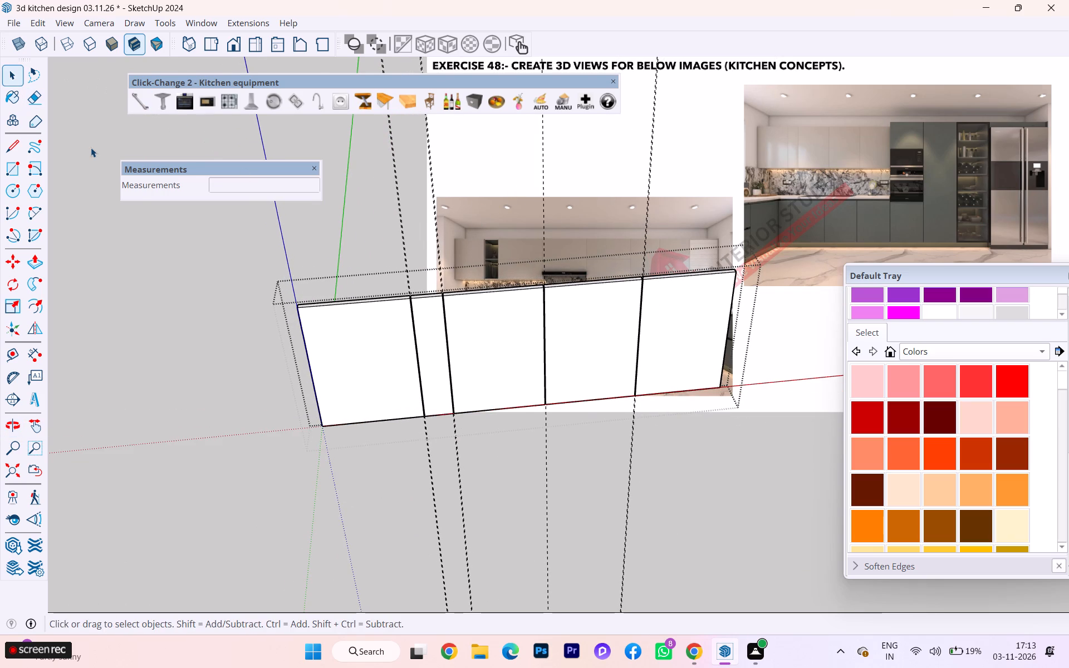
Examine the divided upper cabinet doors in place on the kitchen model, checking the gaps along their top edge and front.
{"action": "scroll", "coordinate": [521, 297], "scroll_direction": "up", "scroll_amount": 6}
{"action": "scroll", "coordinate": [355, 326], "scroll_direction": "up", "scroll_amount": 6}
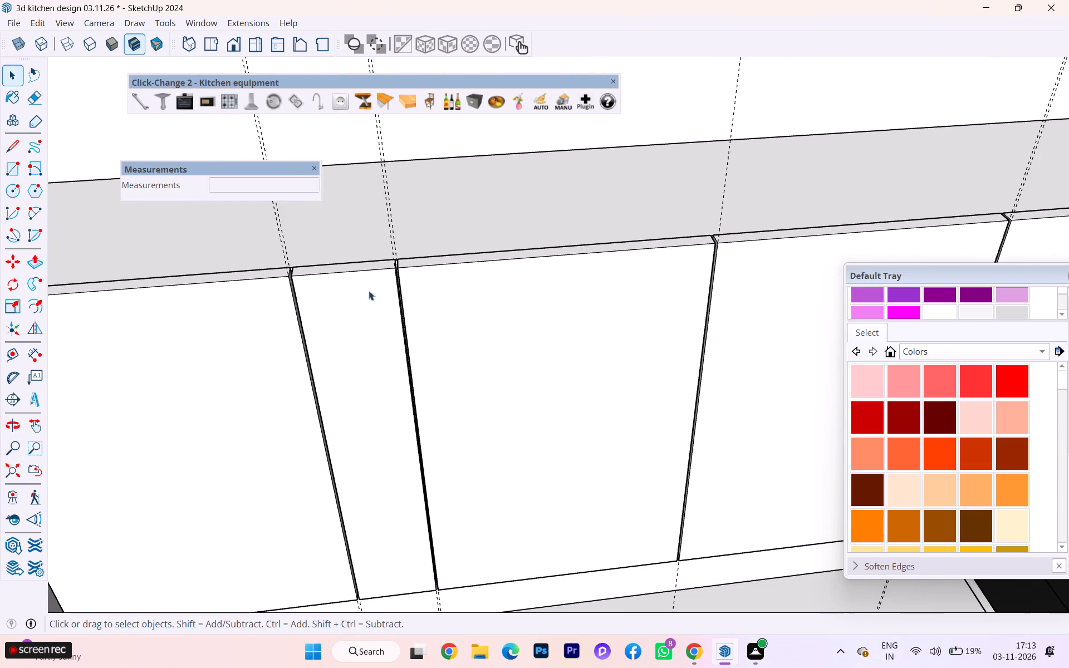
{"action": "scroll", "coordinate": [373, 288], "scroll_direction": "down", "scroll_amount": 2}
{"action": "scroll", "coordinate": [376, 287], "scroll_direction": "up", "scroll_amount": 6}
{"action": "scroll", "coordinate": [397, 261], "scroll_direction": "down", "scroll_amount": 3}
{"action": "scroll", "coordinate": [357, 215], "scroll_direction": "down", "scroll_amount": 2}
{"action": "scroll", "coordinate": [355, 214], "scroll_direction": "up", "scroll_amount": 1}
{"action": "scroll", "coordinate": [355, 214], "scroll_direction": "down", "scroll_amount": 6}
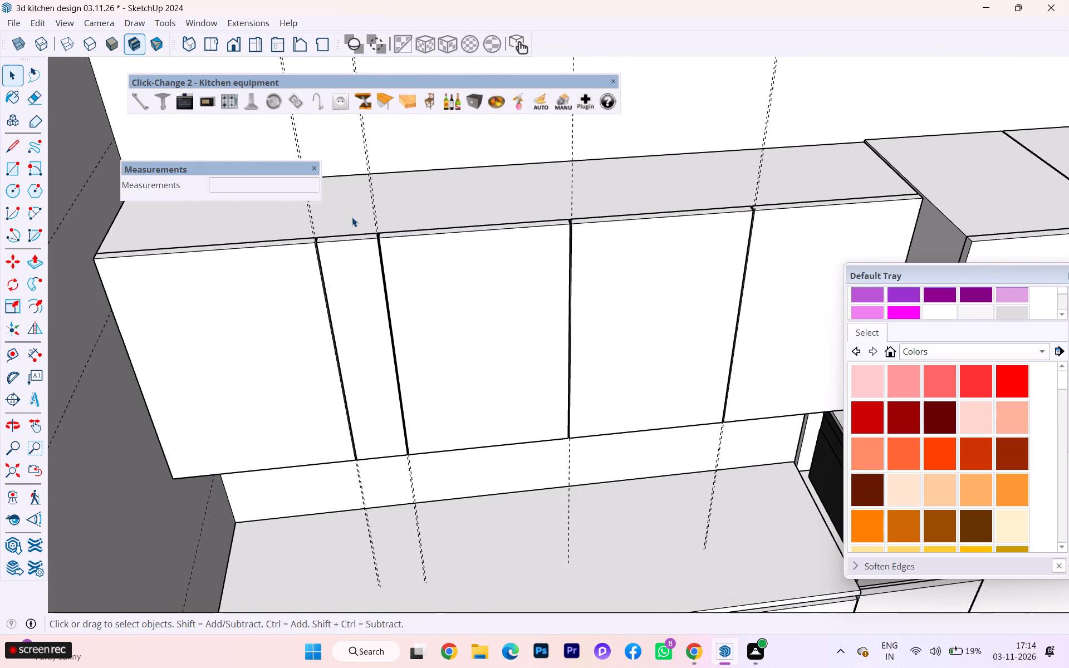
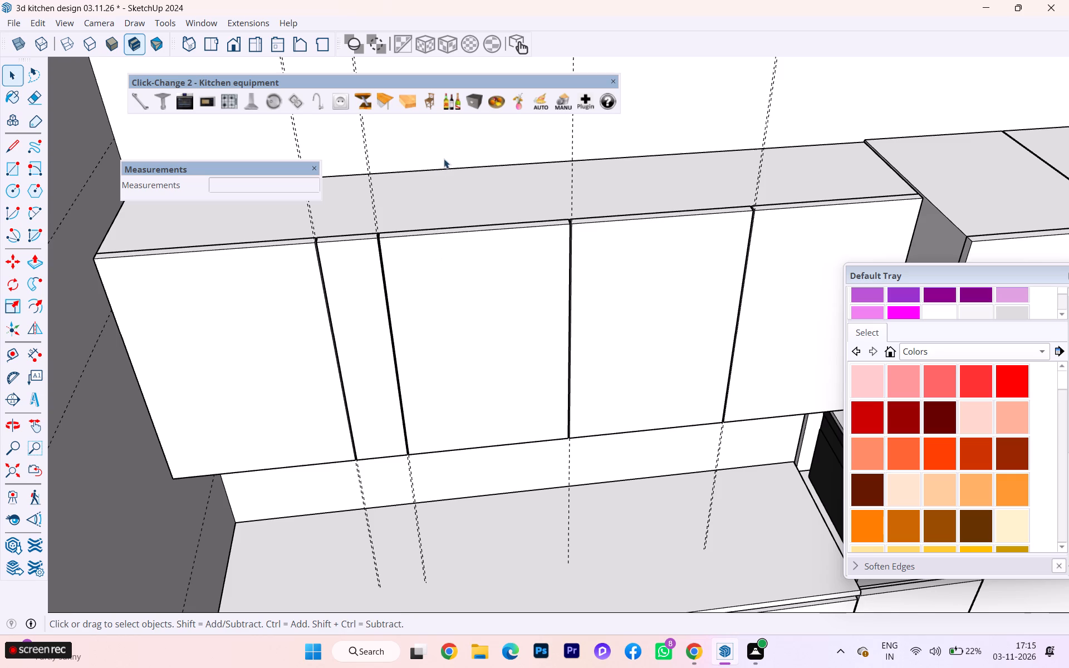
Delete all the dashed guide lines from the kitchen model.
{"action": "scroll", "coordinate": [404, 218], "scroll_direction": "down", "scroll_amount": 5}
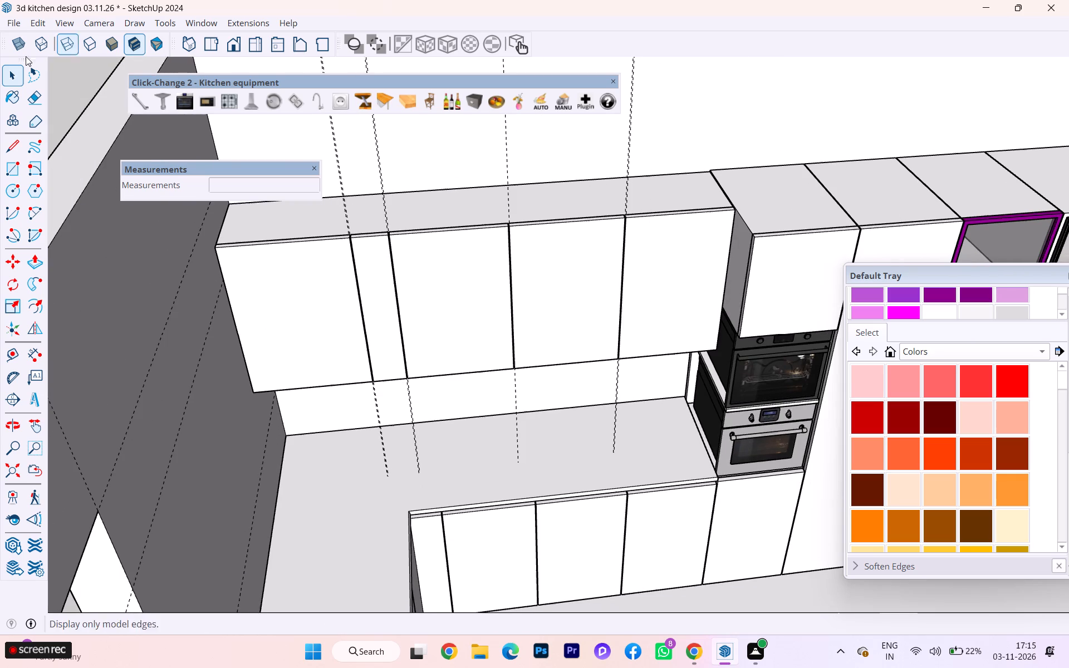
{"action": "left_click", "coordinate": [43, 17]}
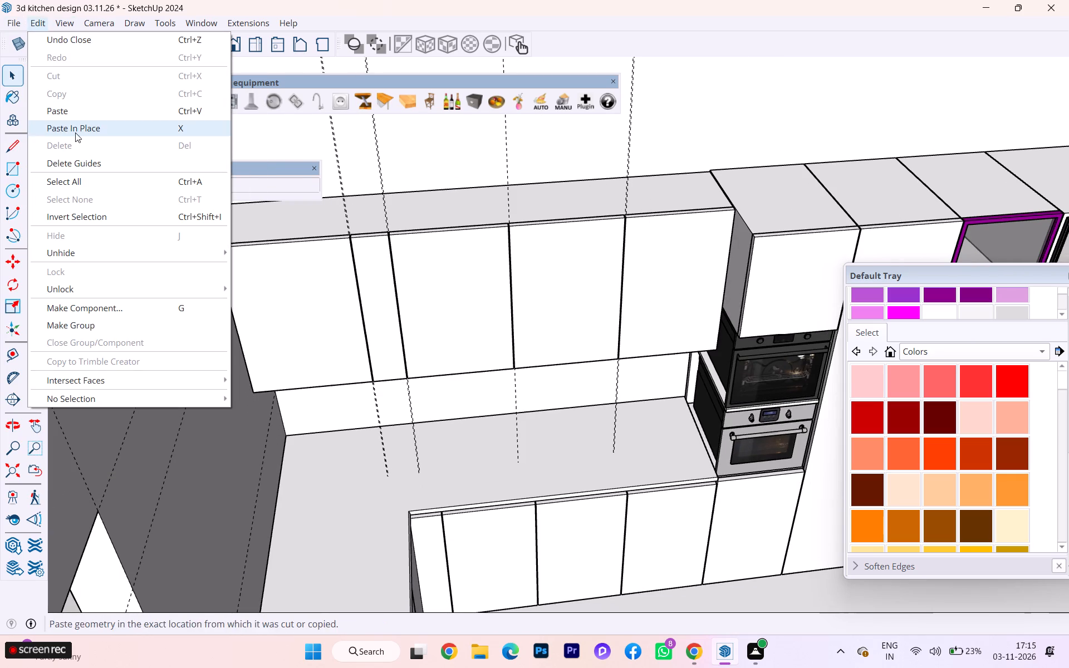
{"action": "left_click", "coordinate": [83, 169]}
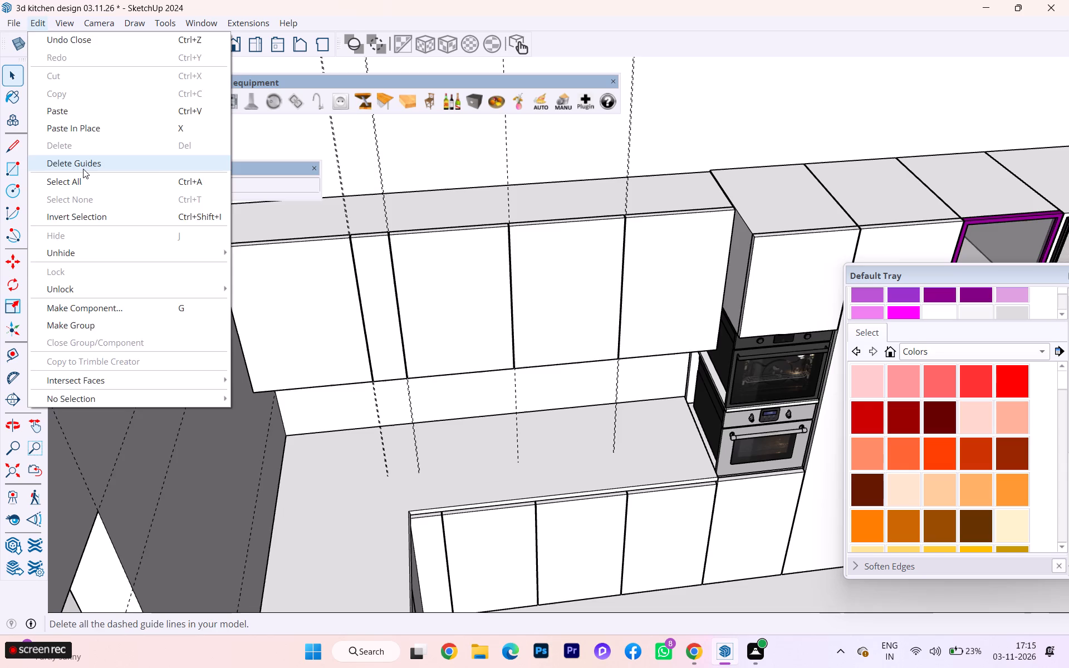
Examine the upper cabinet doors up close, checking the gaps along their top edge and down their fronts.
{"action": "scroll", "coordinate": [440, 203], "scroll_direction": "up", "scroll_amount": 6}
{"action": "scroll", "coordinate": [365, 239], "scroll_direction": "up", "scroll_amount": 4}
{"action": "scroll", "coordinate": [362, 242], "scroll_direction": "down", "scroll_amount": 1}
{"action": "scroll", "coordinate": [355, 250], "scroll_direction": "up", "scroll_amount": 3}
{"action": "scroll", "coordinate": [319, 269], "scroll_direction": "down", "scroll_amount": 5}
{"action": "scroll", "coordinate": [320, 269], "scroll_direction": "up", "scroll_amount": 3}
{"action": "scroll", "coordinate": [320, 269], "scroll_direction": "down", "scroll_amount": 1}
{"action": "scroll", "coordinate": [320, 269], "scroll_direction": "up", "scroll_amount": 3}
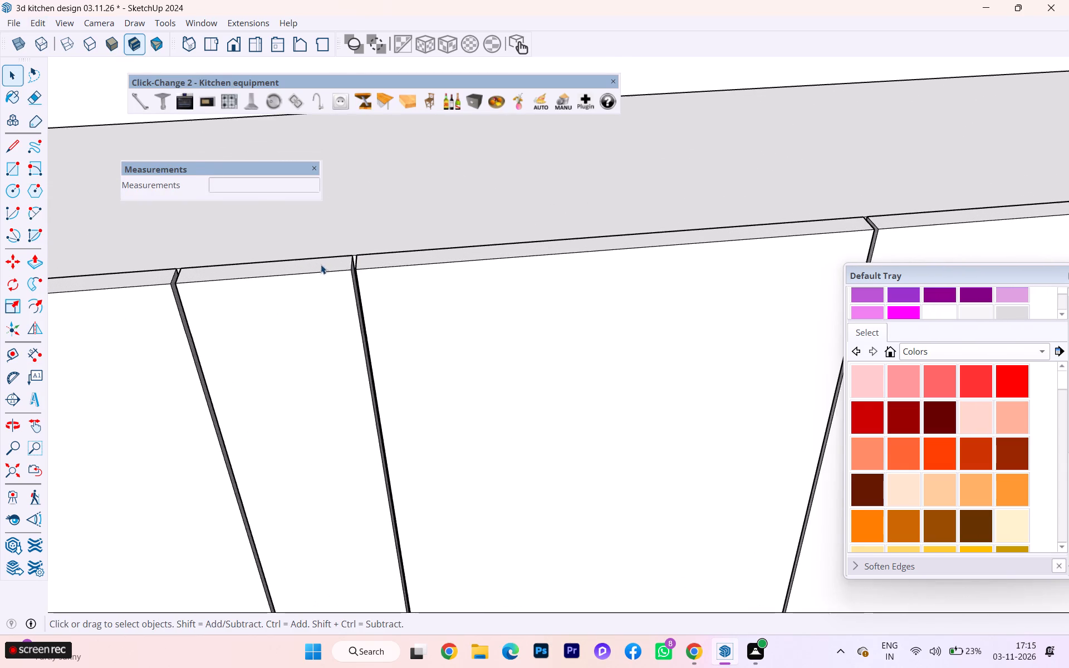
{"action": "scroll", "coordinate": [321, 263], "scroll_direction": "up", "scroll_amount": 2}
{"action": "scroll", "coordinate": [322, 262], "scroll_direction": "down", "scroll_amount": 8}
{"action": "scroll", "coordinate": [326, 258], "scroll_direction": "up", "scroll_amount": 1}
{"action": "scroll", "coordinate": [326, 258], "scroll_direction": "down", "scroll_amount": 2}
{"action": "scroll", "coordinate": [327, 258], "scroll_direction": "up", "scroll_amount": 6}
{"action": "scroll", "coordinate": [347, 243], "scroll_direction": "down", "scroll_amount": 1}
{"action": "scroll", "coordinate": [347, 243], "scroll_direction": "up", "scroll_amount": 2}
{"action": "scroll", "coordinate": [414, 238], "scroll_direction": "down", "scroll_amount": 2}
{"action": "scroll", "coordinate": [452, 234], "scroll_direction": "up", "scroll_amount": 2}
{"action": "scroll", "coordinate": [461, 230], "scroll_direction": "down", "scroll_amount": 4}
{"action": "scroll", "coordinate": [509, 187], "scroll_direction": "up", "scroll_amount": 1}
{"action": "scroll", "coordinate": [509, 187], "scroll_direction": "down", "scroll_amount": 1}
{"action": "scroll", "coordinate": [361, 196], "scroll_direction": "down", "scroll_amount": 7}
{"action": "scroll", "coordinate": [361, 197], "scroll_direction": "up", "scroll_amount": 1}
{"action": "scroll", "coordinate": [361, 197], "scroll_direction": "down", "scroll_amount": 3}
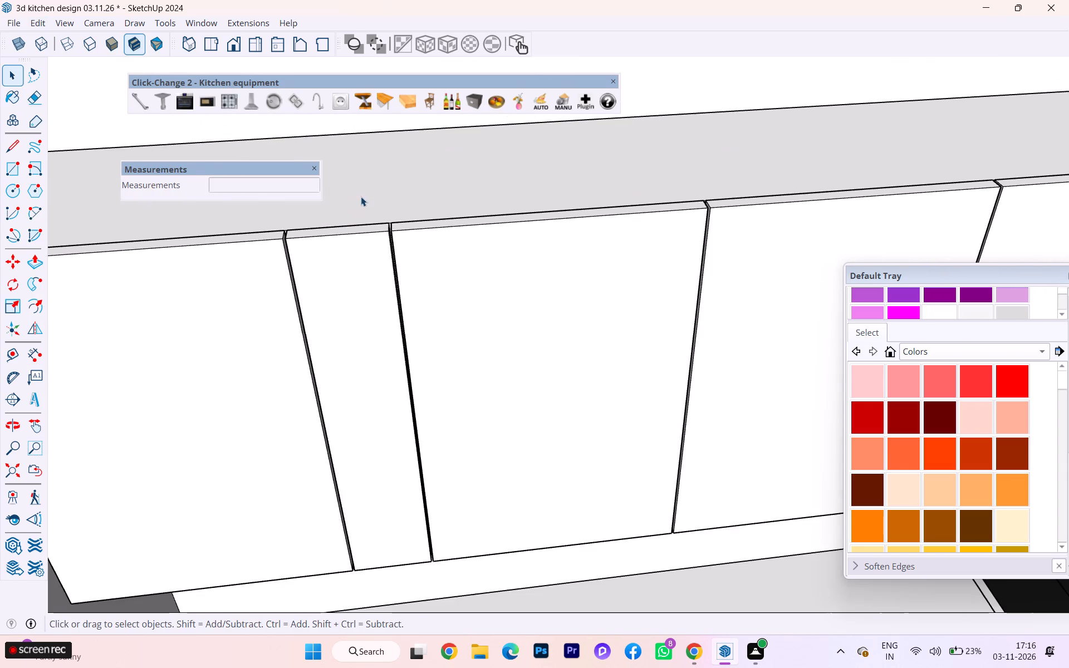
{"action": "scroll", "coordinate": [347, 217], "scroll_direction": "down", "scroll_amount": 3}
{"action": "scroll", "coordinate": [347, 219], "scroll_direction": "up", "scroll_amount": 1}
{"action": "scroll", "coordinate": [347, 219], "scroll_direction": "down", "scroll_amount": 4}
{"action": "scroll", "coordinate": [347, 219], "scroll_direction": "up", "scroll_amount": 3}
{"action": "scroll", "coordinate": [347, 220], "scroll_direction": "down", "scroll_amount": 1}
{"action": "scroll", "coordinate": [372, 216], "scroll_direction": "up", "scroll_amount": 1}
{"action": "scroll", "coordinate": [374, 216], "scroll_direction": "down", "scroll_amount": 8}
{"action": "scroll", "coordinate": [377, 217], "scroll_direction": "up", "scroll_amount": 1}
{"action": "scroll", "coordinate": [377, 217], "scroll_direction": "down", "scroll_amount": 4}
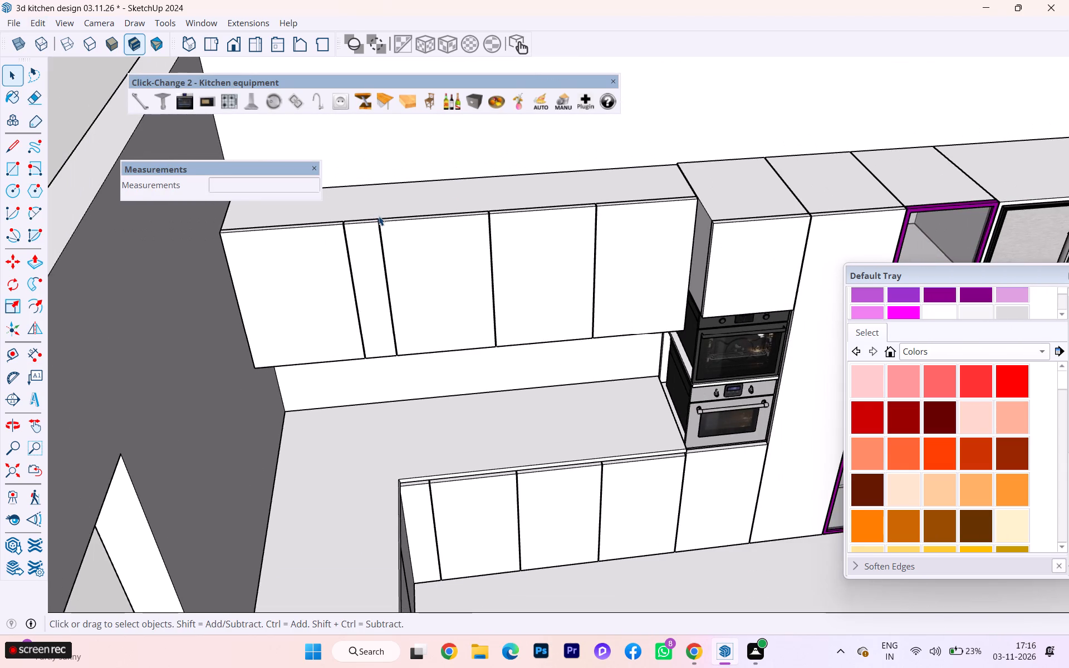
Examine the upper door row beside the oven tower, checking the last door gap at the top edge up close.
{"action": "middle_click_drag", "start_coordinate": [379, 216], "coordinate": [340, 183]}
{"action": "scroll", "coordinate": [303, 212], "scroll_direction": "down", "scroll_amount": 2}
{"action": "scroll", "coordinate": [495, 259], "scroll_direction": "up", "scroll_amount": 5}
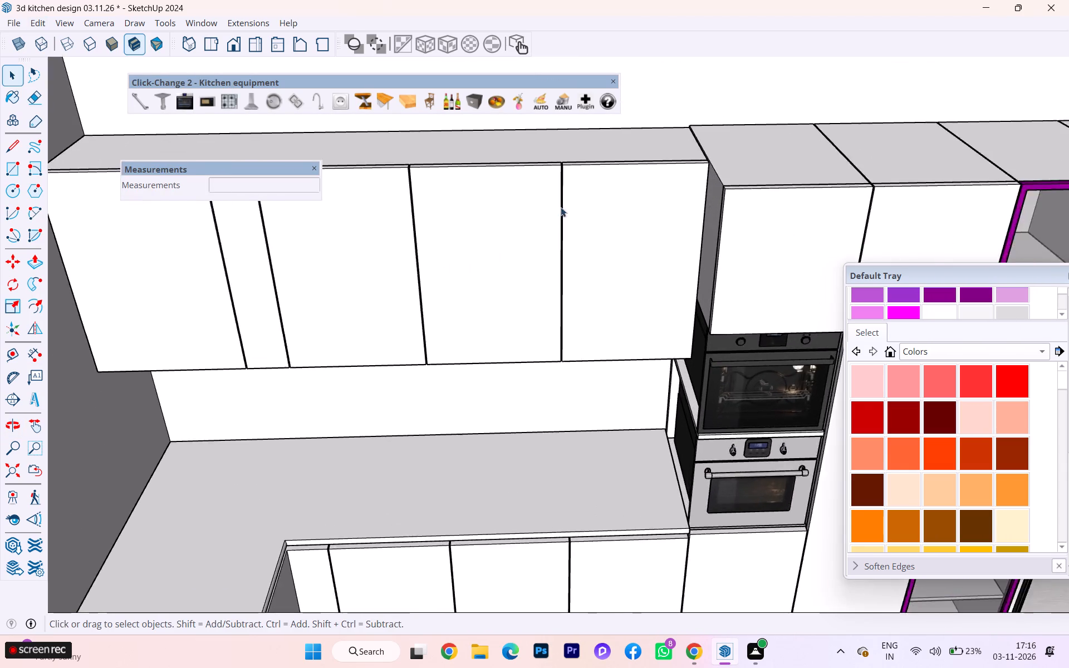
{"action": "scroll", "coordinate": [561, 207], "scroll_direction": "up", "scroll_amount": 2}
{"action": "scroll", "coordinate": [662, 164], "scroll_direction": "up", "scroll_amount": 2}
{"action": "scroll", "coordinate": [662, 164], "scroll_direction": "down", "scroll_amount": 1}
{"action": "scroll", "coordinate": [661, 164], "scroll_direction": "up", "scroll_amount": 3}
{"action": "scroll", "coordinate": [656, 164], "scroll_direction": "down", "scroll_amount": 2}
{"action": "scroll", "coordinate": [655, 164], "scroll_direction": "up", "scroll_amount": 8}
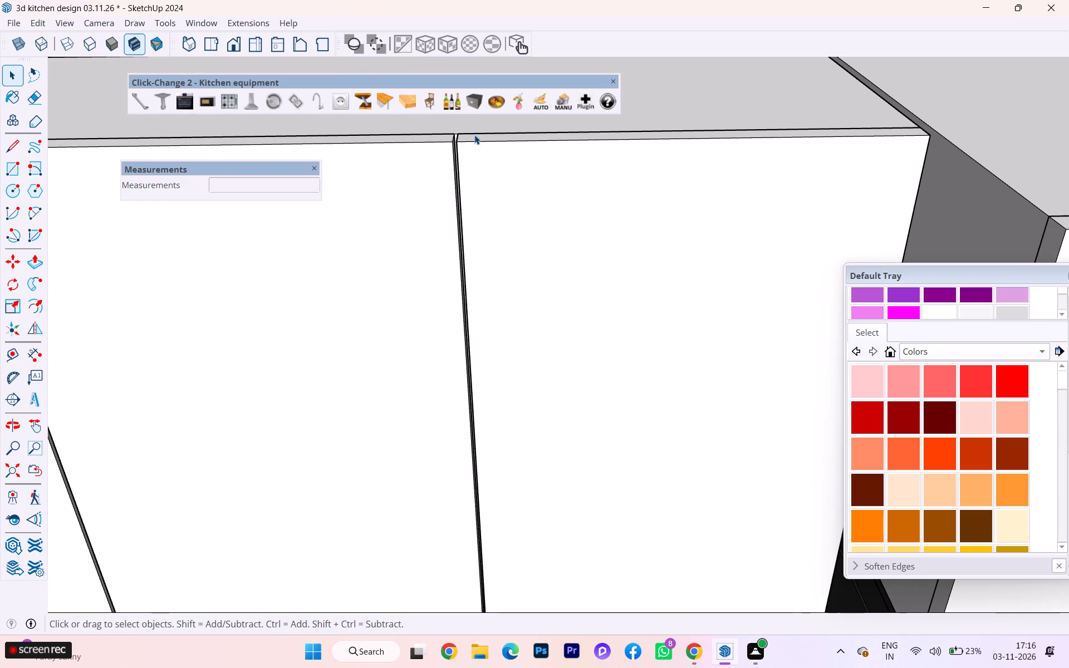
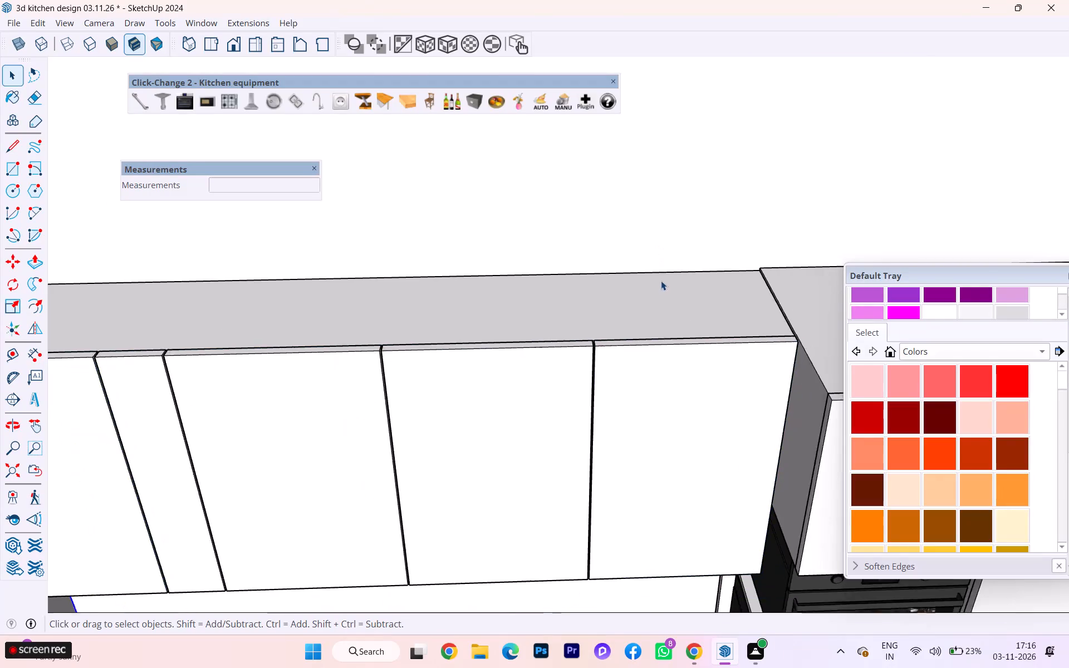
Deselect the room walls and examine the divided upper cabinet doors and the whole kitchen layout from a wider view.
{"action": "scroll", "coordinate": [643, 298], "scroll_direction": "down", "scroll_amount": 4}
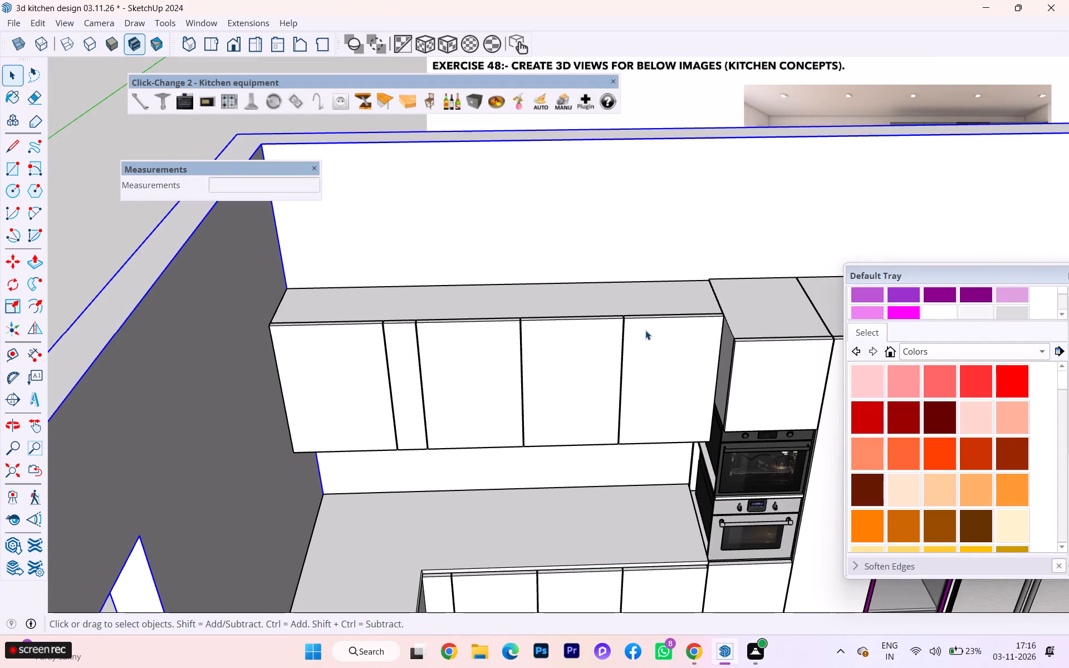
{"action": "scroll", "coordinate": [495, 344], "scroll_direction": "up", "scroll_amount": 4}
{"action": "scroll", "coordinate": [494, 348], "scroll_direction": "down", "scroll_amount": 6}
{"action": "scroll", "coordinate": [512, 343], "scroll_direction": "up", "scroll_amount": 2}
{"action": "scroll", "coordinate": [512, 343], "scroll_direction": "down", "scroll_amount": 3}
{"action": "scroll", "coordinate": [524, 346], "scroll_direction": "up", "scroll_amount": 1}
{"action": "scroll", "coordinate": [525, 346], "scroll_direction": "down", "scroll_amount": 1}
{"action": "scroll", "coordinate": [525, 346], "scroll_direction": "up", "scroll_amount": 2}
{"action": "scroll", "coordinate": [526, 346], "scroll_direction": "down", "scroll_amount": 1}
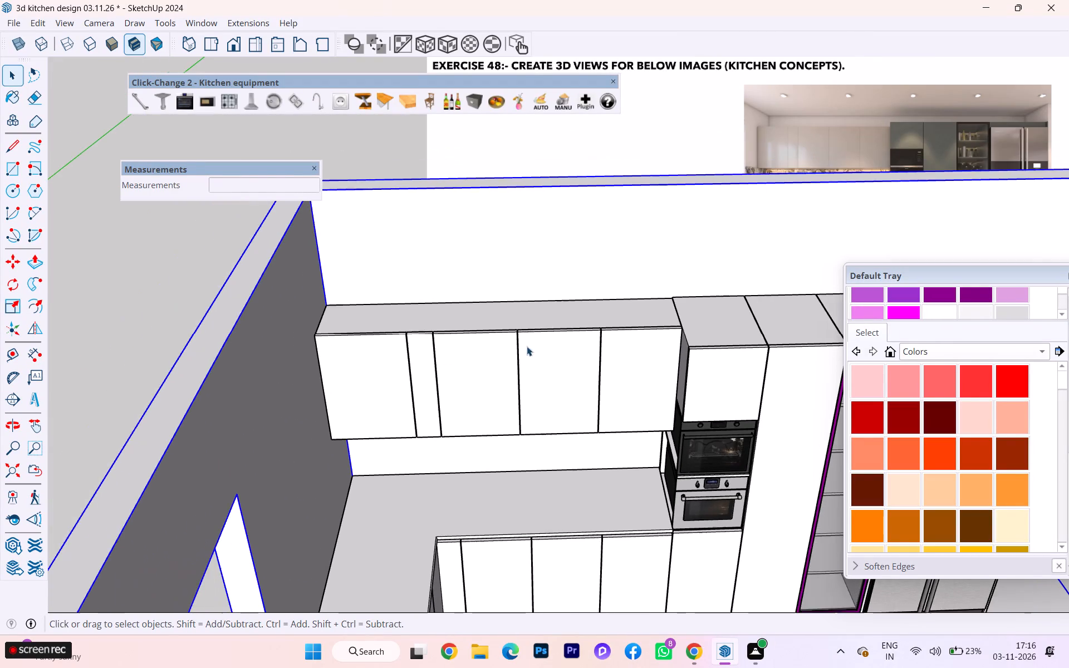
{"action": "middle_click_drag", "start_coordinate": [528, 318], "coordinate": [518, 215]}
{"action": "scroll", "coordinate": [503, 240], "scroll_direction": "up", "scroll_amount": 3}
{"action": "scroll", "coordinate": [502, 243], "scroll_direction": "down", "scroll_amount": 2}
{"action": "scroll", "coordinate": [500, 248], "scroll_direction": "up", "scroll_amount": 3}
{"action": "scroll", "coordinate": [501, 259], "scroll_direction": "down", "scroll_amount": 8}
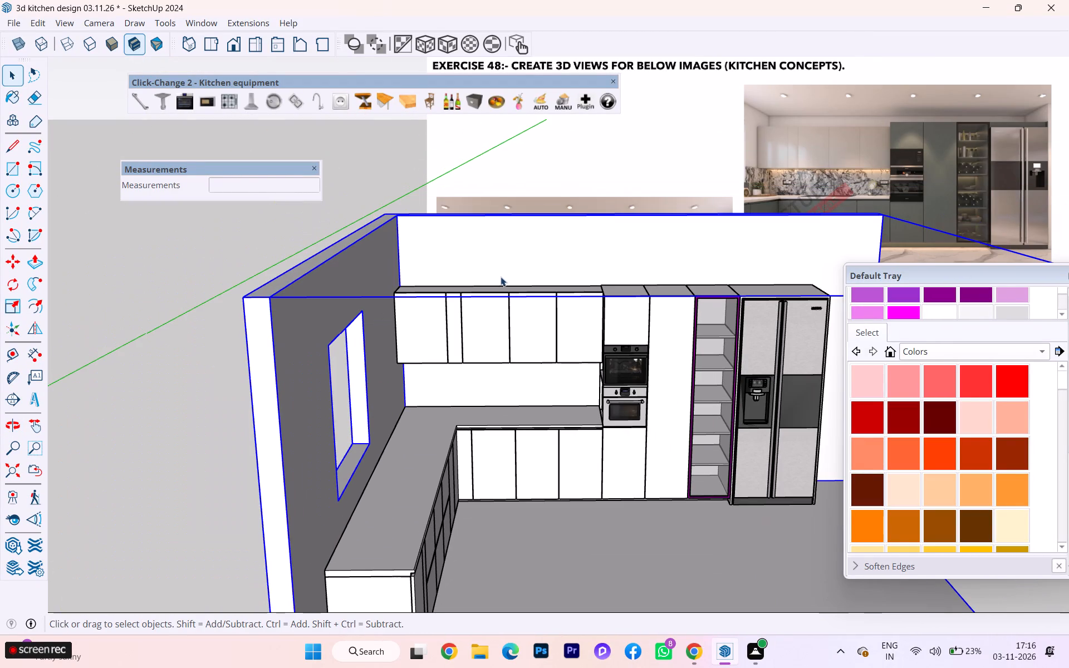
{"action": "left_click", "coordinate": [253, 254]}
{"action": "scroll", "coordinate": [539, 313], "scroll_direction": "down", "scroll_amount": 2}
{"action": "middle_click_drag", "start_coordinate": [597, 316], "coordinate": [558, 311]}
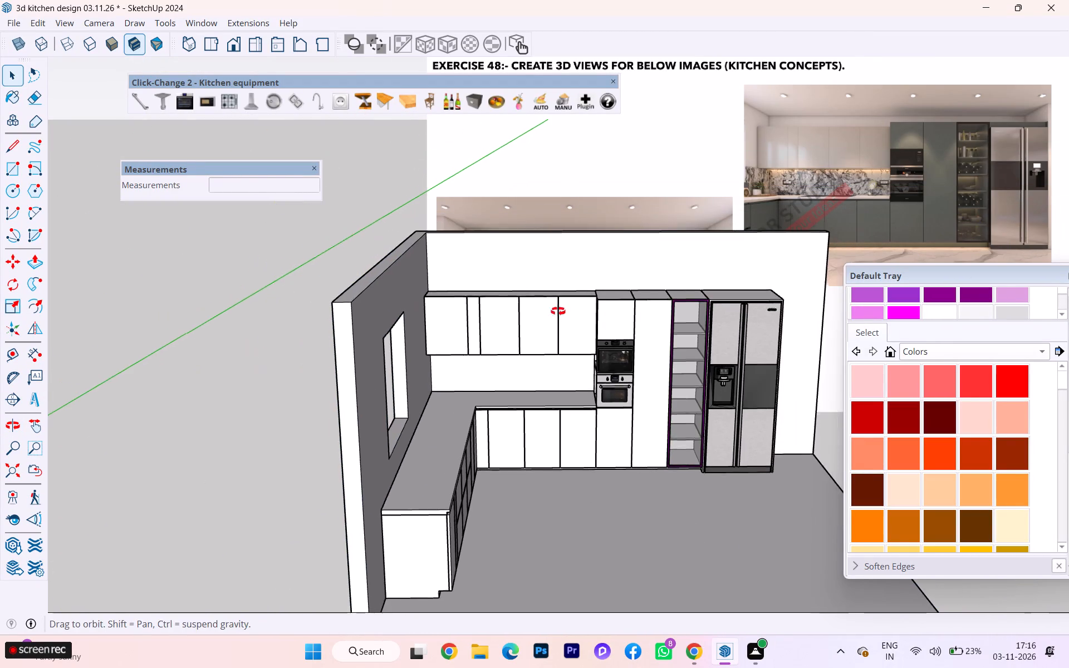
{"action": "middle_click_drag", "start_coordinate": [558, 311], "coordinate": [491, 305]}
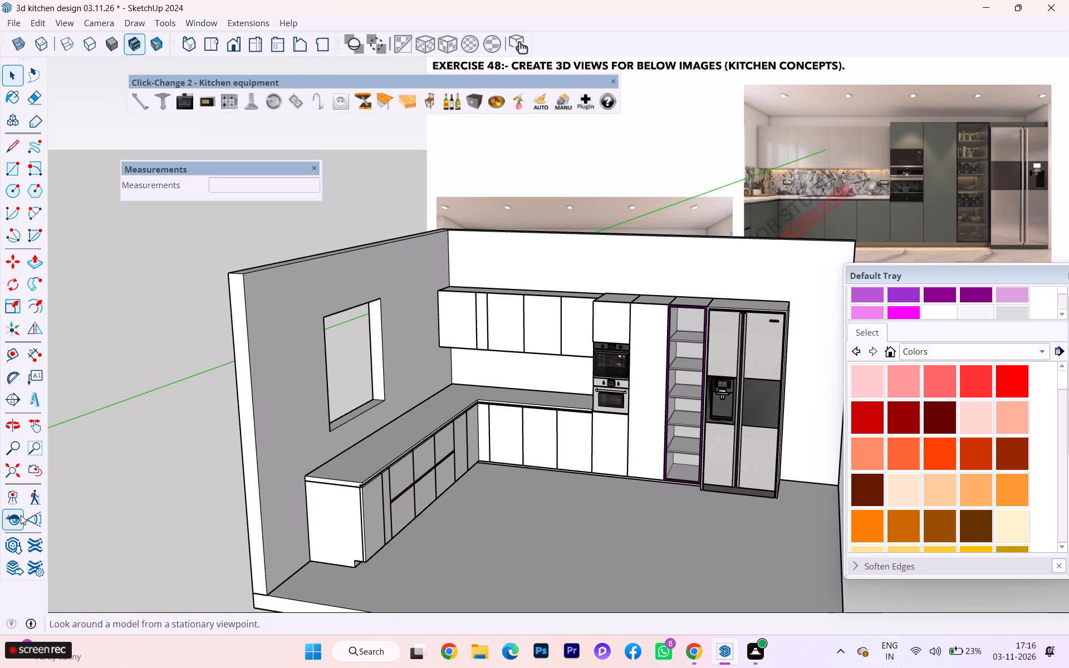
Examine the L-shaped worktop and the base cabinet run below the window from several angles.
{"action": "scroll", "coordinate": [256, 478], "scroll_direction": "up", "scroll_amount": 1}
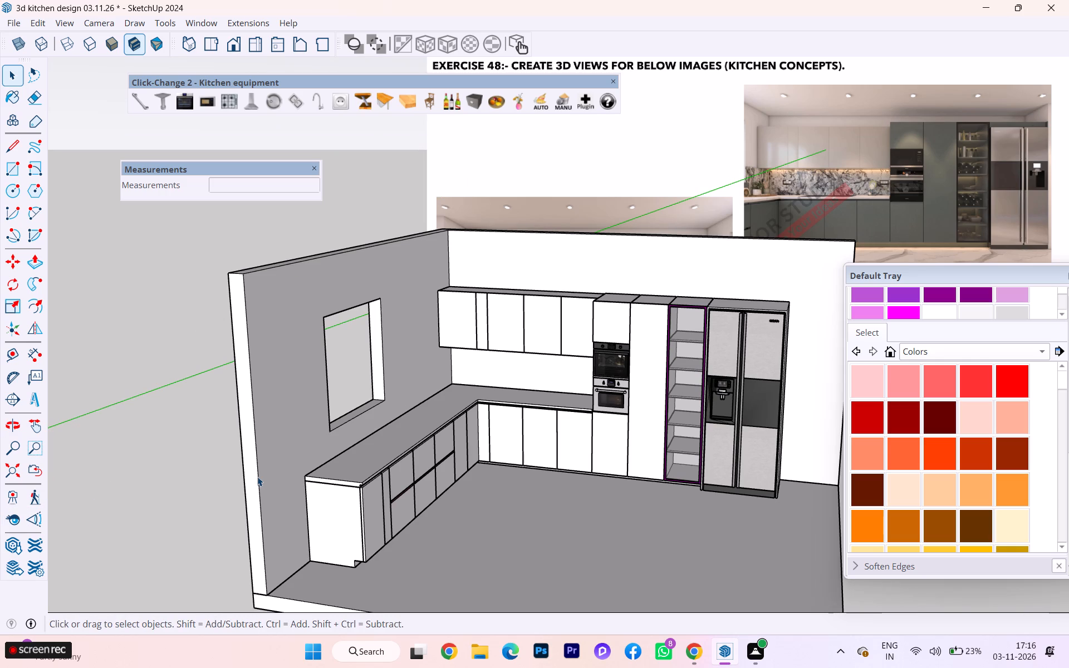
{"action": "scroll", "coordinate": [304, 414], "scroll_direction": "up", "scroll_amount": 3}
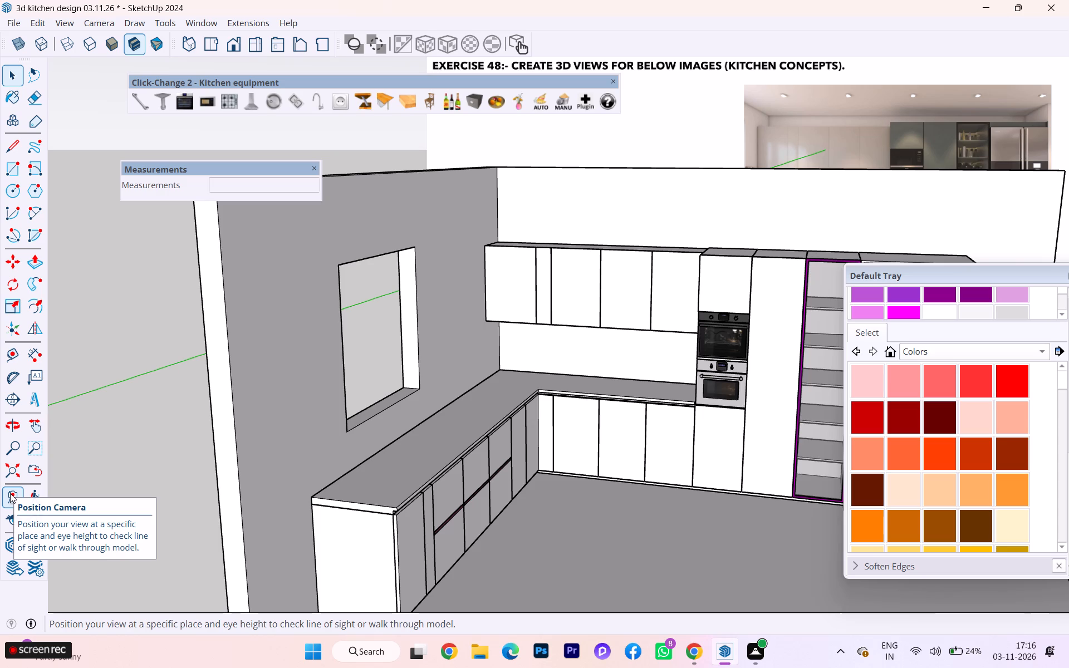
{"action": "scroll", "coordinate": [100, 431], "scroll_direction": "down", "scroll_amount": 3}
{"action": "scroll", "coordinate": [149, 395], "scroll_direction": "down", "scroll_amount": 1}
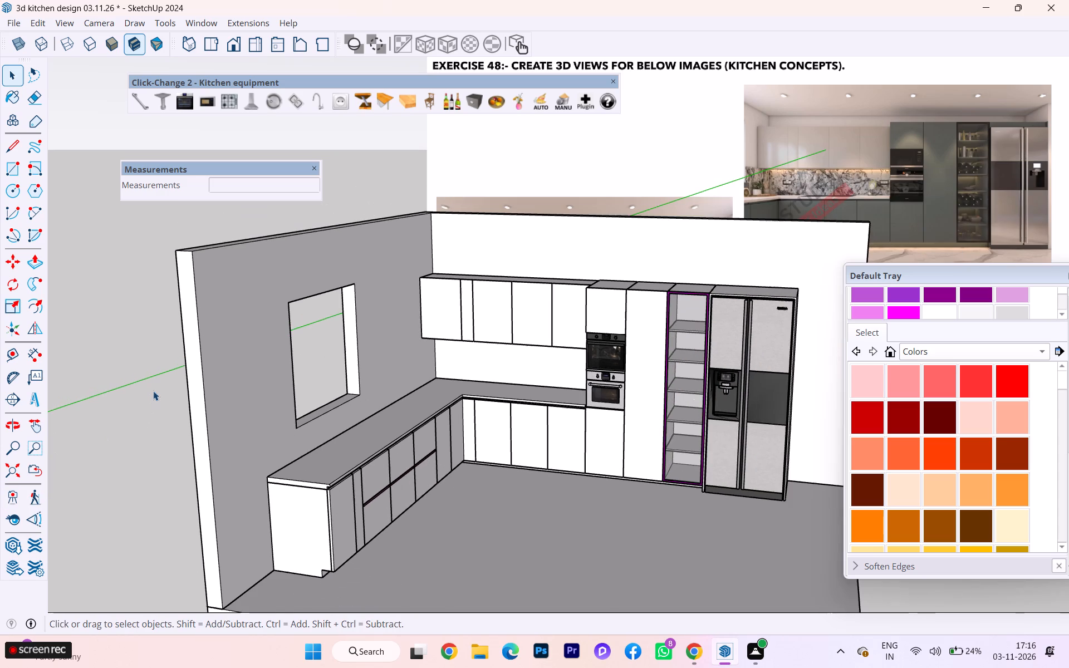
{"action": "middle_click_drag", "start_coordinate": [374, 444], "coordinate": [259, 447]}
{"action": "scroll", "coordinate": [438, 419], "scroll_direction": "up", "scroll_amount": 11}
{"action": "scroll", "coordinate": [443, 418], "scroll_direction": "down", "scroll_amount": 1}
{"action": "scroll", "coordinate": [443, 418], "scroll_direction": "up", "scroll_amount": 1}
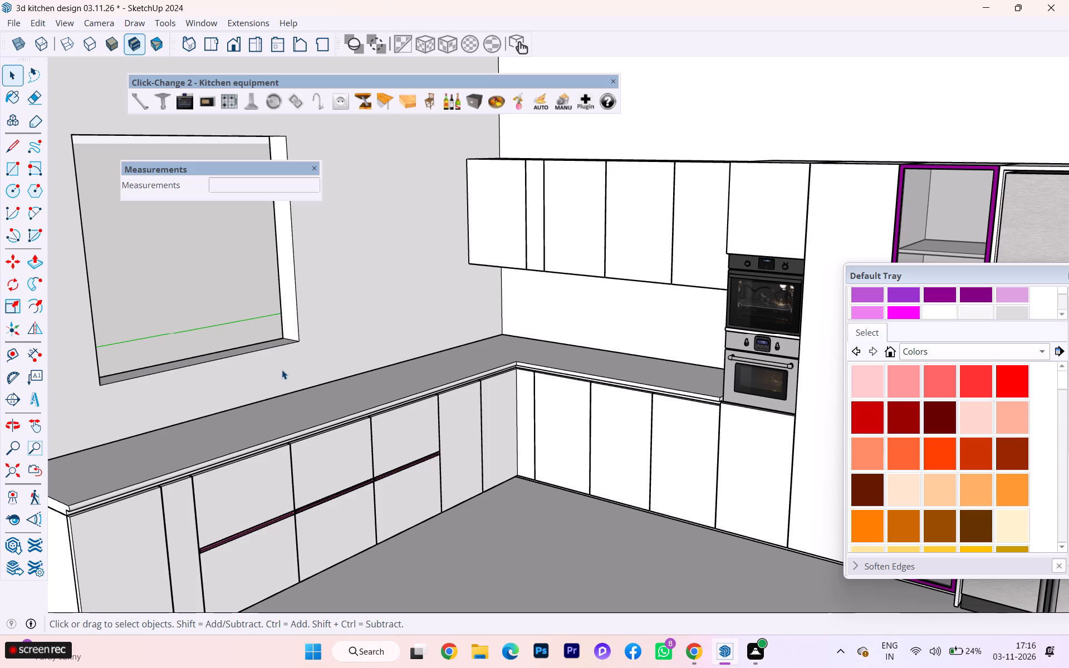
{"action": "scroll", "coordinate": [282, 350], "scroll_direction": "down", "scroll_amount": 2}
{"action": "scroll", "coordinate": [282, 350], "scroll_direction": "up", "scroll_amount": 2}
{"action": "scroll", "coordinate": [282, 350], "scroll_direction": "down", "scroll_amount": 3}
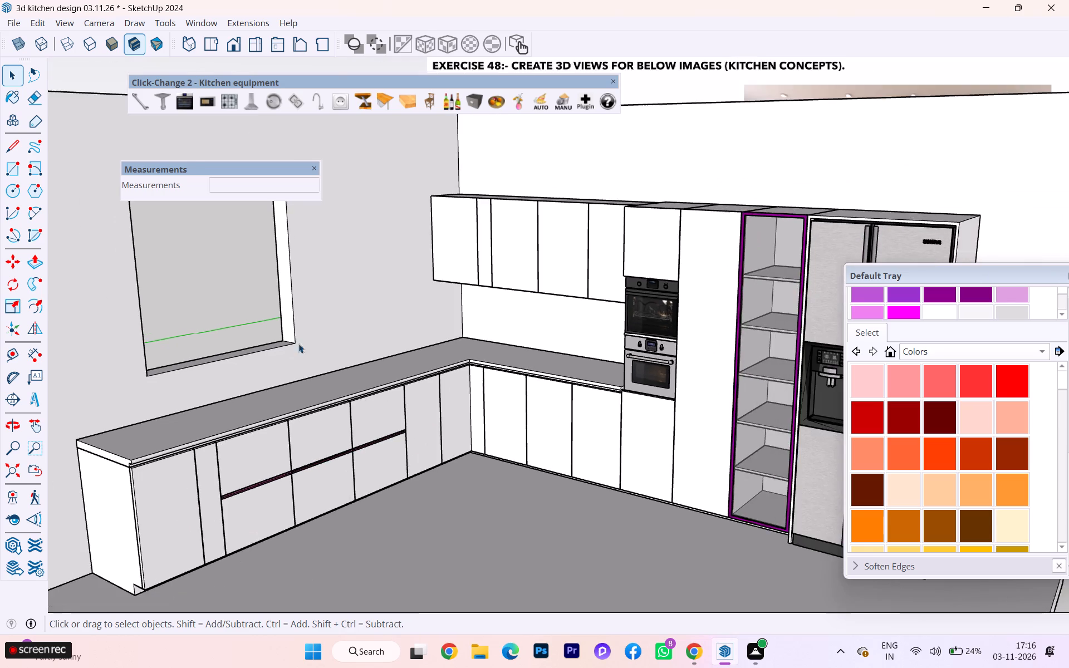
{"action": "scroll", "coordinate": [336, 418], "scroll_direction": "up", "scroll_amount": 6}
{"action": "scroll", "coordinate": [333, 425], "scroll_direction": "down", "scroll_amount": 1}
{"action": "scroll", "coordinate": [333, 425], "scroll_direction": "up", "scroll_amount": 1}
{"action": "scroll", "coordinate": [333, 425], "scroll_direction": "down", "scroll_amount": 5}
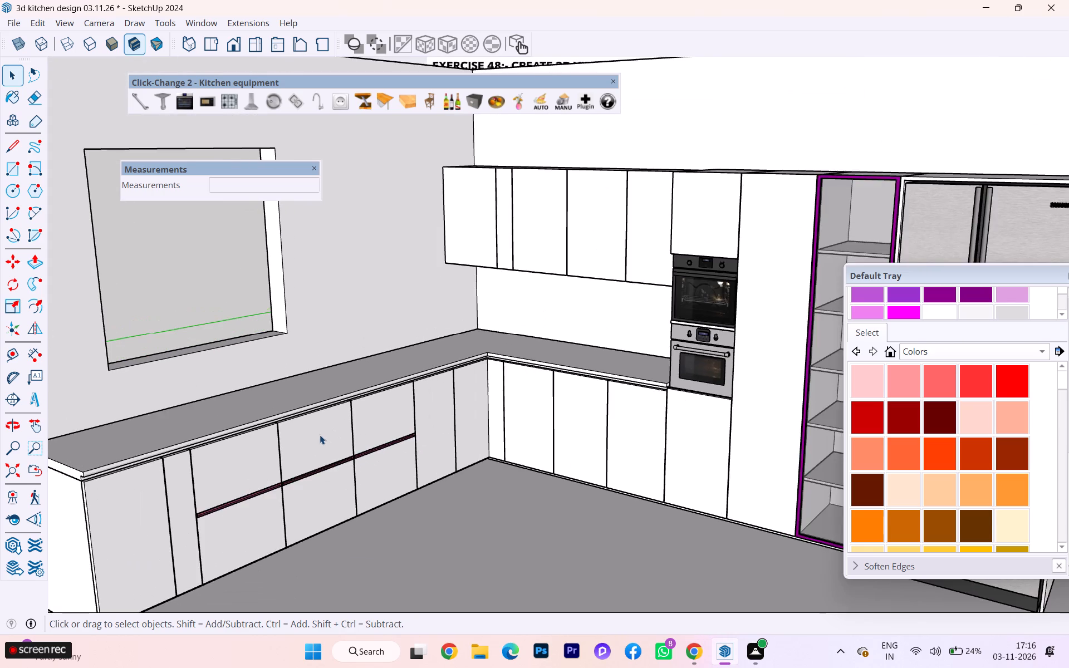
{"action": "scroll", "coordinate": [256, 434], "scroll_direction": "down", "scroll_amount": 2}
{"action": "middle_click_drag", "start_coordinate": [210, 433], "coordinate": [35, 501]}
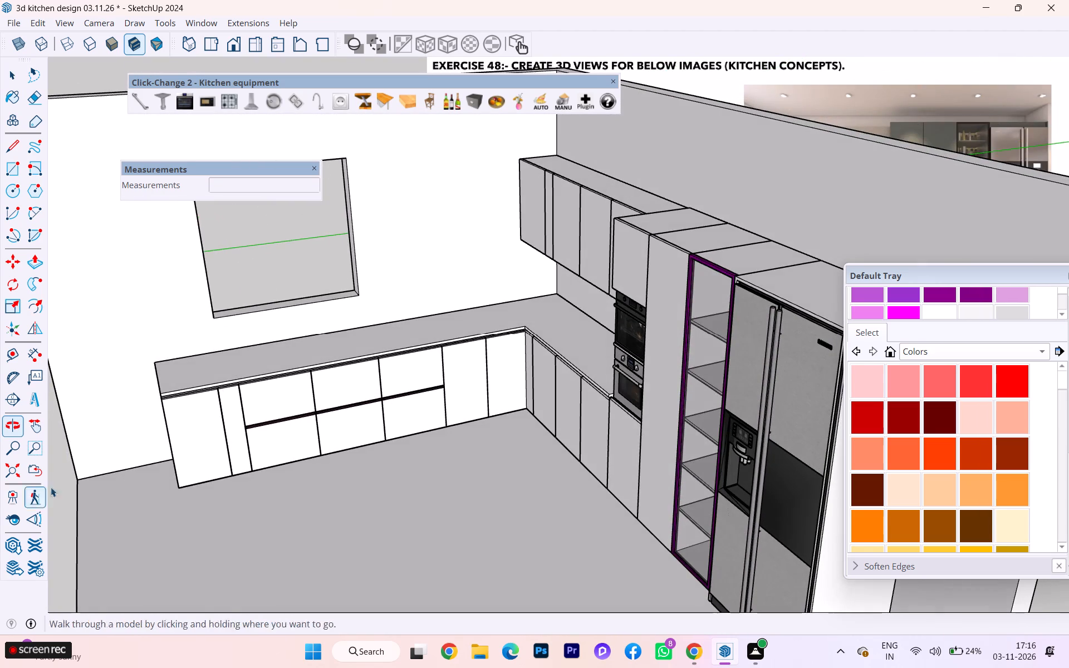
{"action": "scroll", "coordinate": [221, 340], "scroll_direction": "up", "scroll_amount": 6}
{"action": "scroll", "coordinate": [209, 349], "scroll_direction": "down", "scroll_amount": 2}
{"action": "scroll", "coordinate": [206, 354], "scroll_direction": "up", "scroll_amount": 3}
{"action": "scroll", "coordinate": [206, 355], "scroll_direction": "down", "scroll_amount": 3}
{"action": "scroll", "coordinate": [247, 377], "scroll_direction": "up", "scroll_amount": 4}
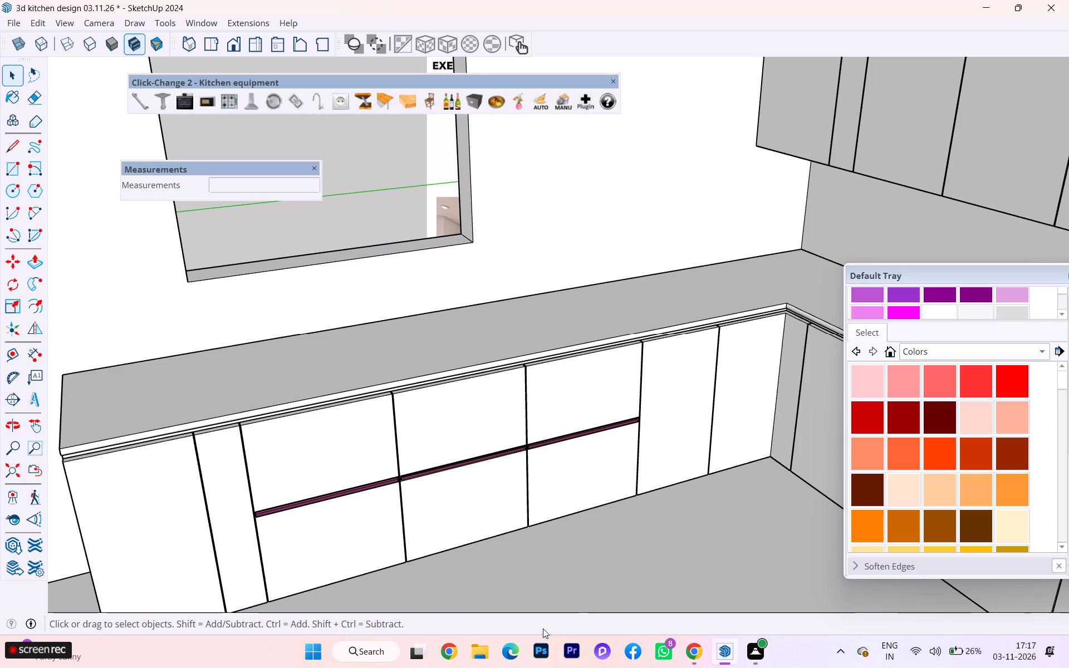
{"action": "scroll", "coordinate": [531, 512], "scroll_direction": "down", "scroll_amount": 1}
{"action": "scroll", "coordinate": [531, 512], "scroll_direction": "up", "scroll_amount": 1}
{"action": "scroll", "coordinate": [531, 512], "scroll_direction": "down", "scroll_amount": 2}
{"action": "scroll", "coordinate": [430, 487], "scroll_direction": "down", "scroll_amount": 1}
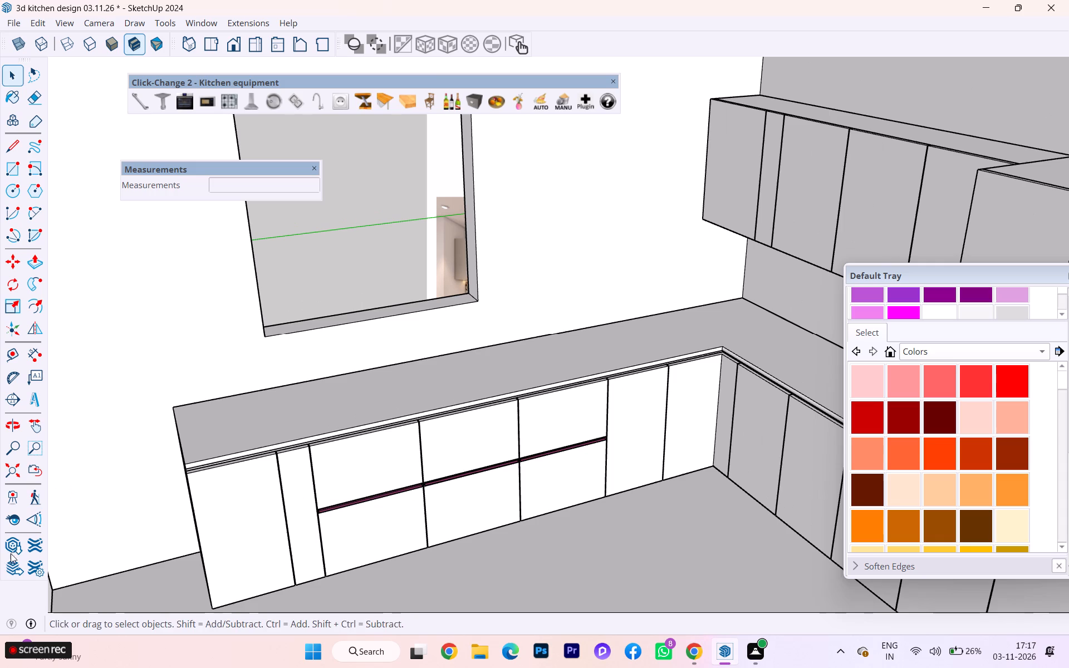
Search 3D Warehouse for "sink", look through the first models and close the library without downloading any.
{"action": "left_click", "coordinate": [16, 547]}
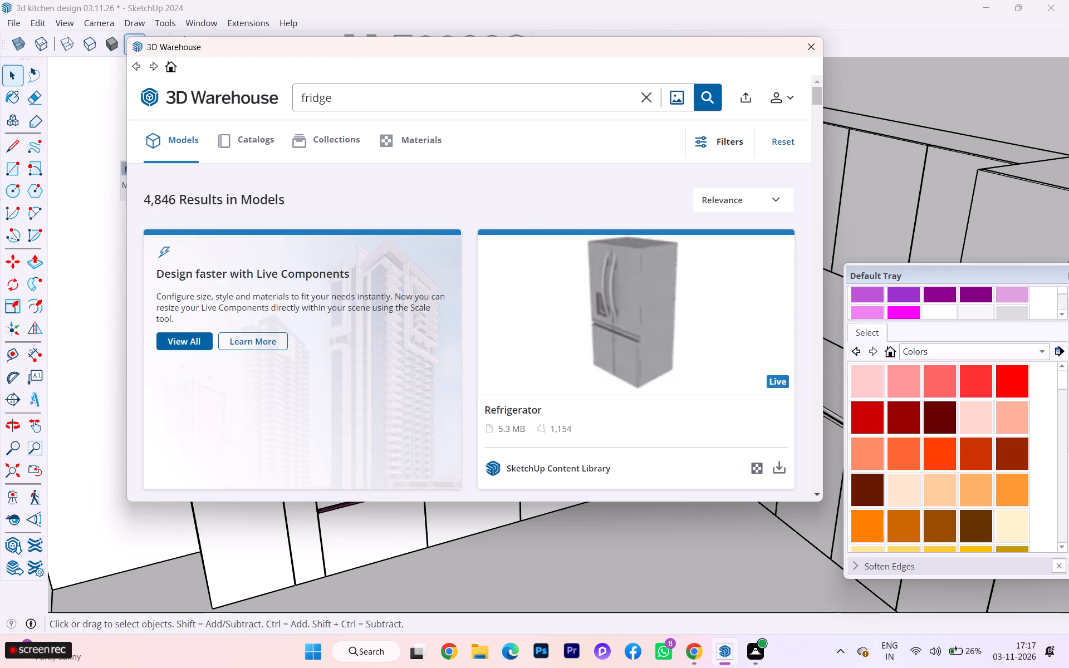
{"action": "left_click", "coordinate": [647, 92]}
{"action": "left_click", "coordinate": [493, 107]}
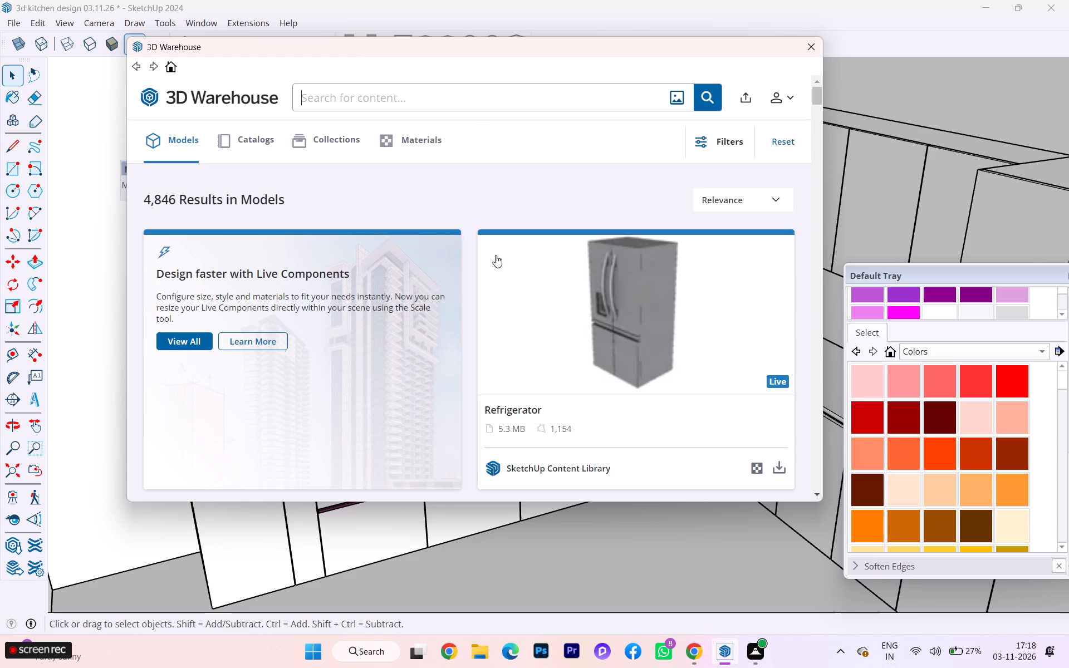
{"action": "left_click", "coordinate": [448, 102]}
{"action": "type", "text": "sink"}
{"action": "key", "text": "Return"}
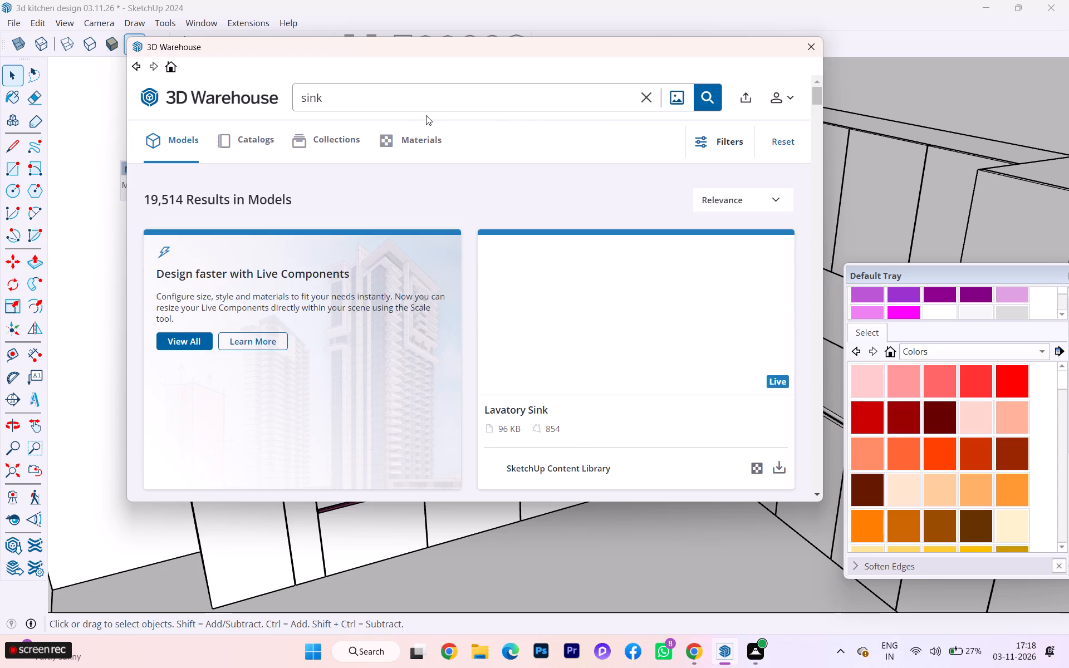
{"action": "scroll", "coordinate": [457, 261], "scroll_direction": "down", "scroll_amount": 1}
{"action": "scroll", "coordinate": [526, 289], "scroll_direction": "down", "scroll_amount": 1}
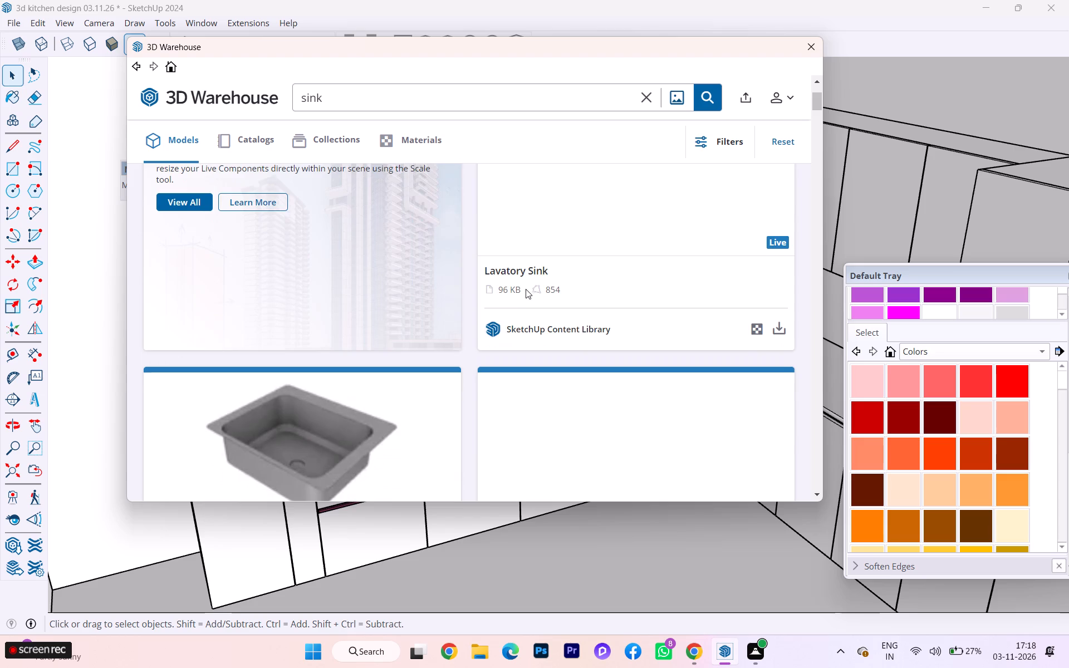
{"action": "scroll", "coordinate": [523, 292], "scroll_direction": "down", "scroll_amount": 3}
{"action": "scroll", "coordinate": [522, 294], "scroll_direction": "up", "scroll_amount": 1}
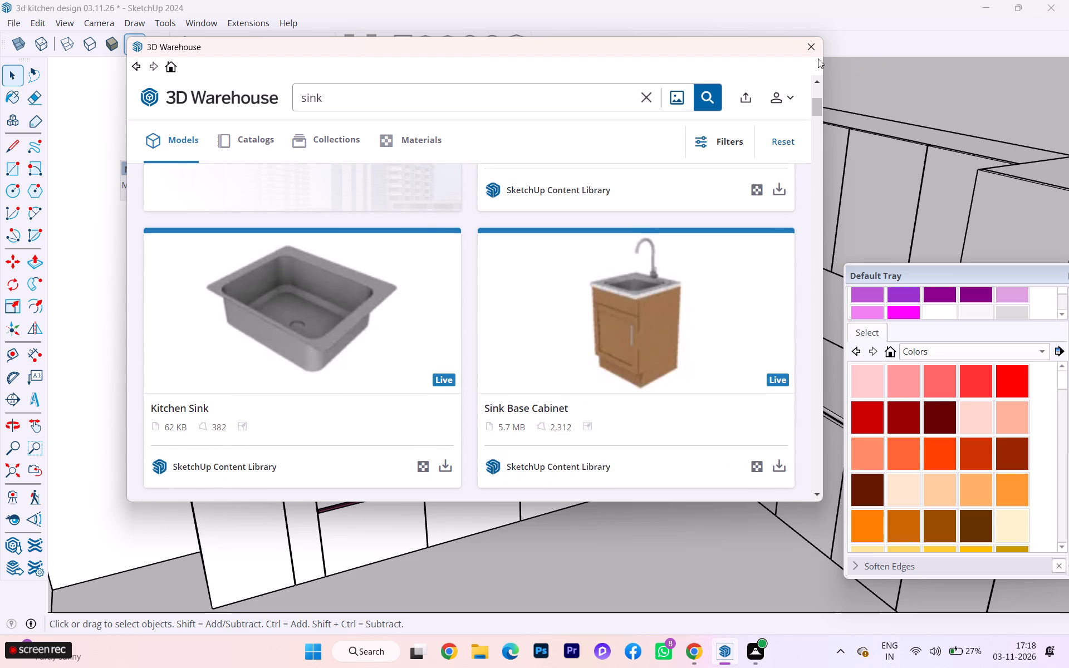
{"action": "left_click", "coordinate": [818, 52]}
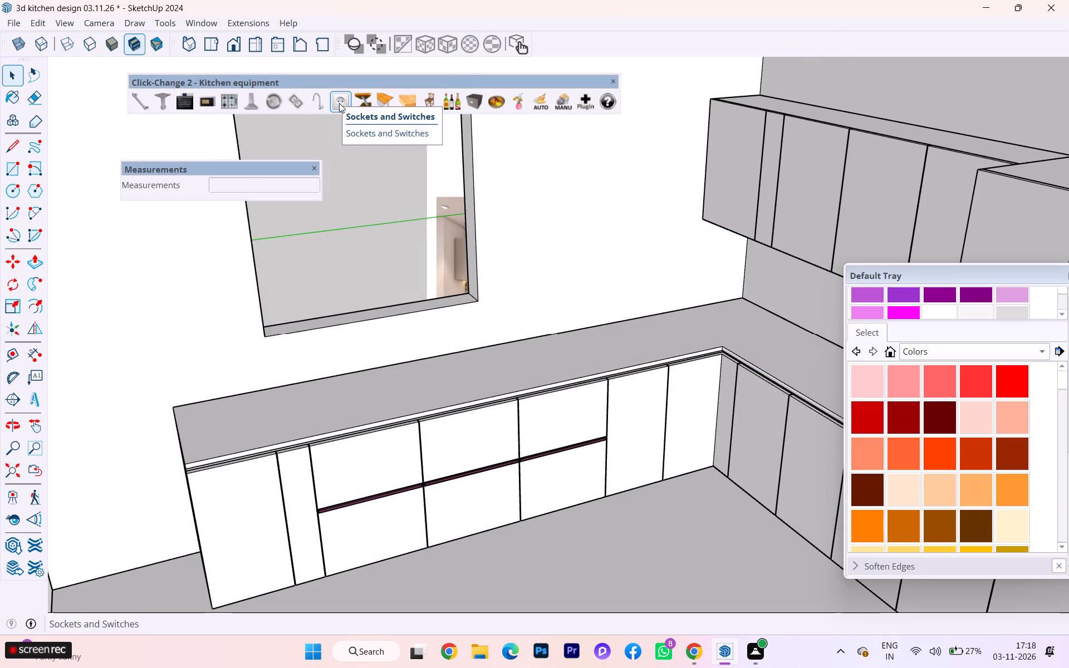
Place a Click-Change Sink for Furniture 80cm component on the ground outside the room, near the window wall's open end.
{"action": "left_click", "coordinate": [295, 105]}
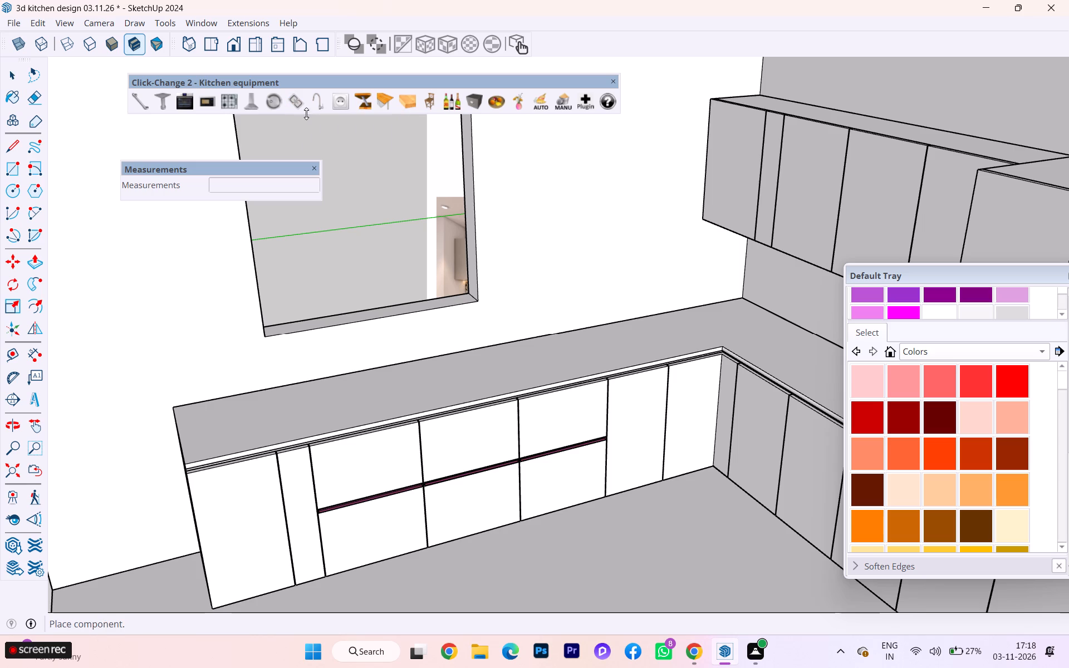
{"action": "scroll", "coordinate": [431, 386], "scroll_direction": "up", "scroll_amount": 4}
{"action": "scroll", "coordinate": [425, 390], "scroll_direction": "down", "scroll_amount": 1}
{"action": "scroll", "coordinate": [420, 394], "scroll_direction": "up", "scroll_amount": 1}
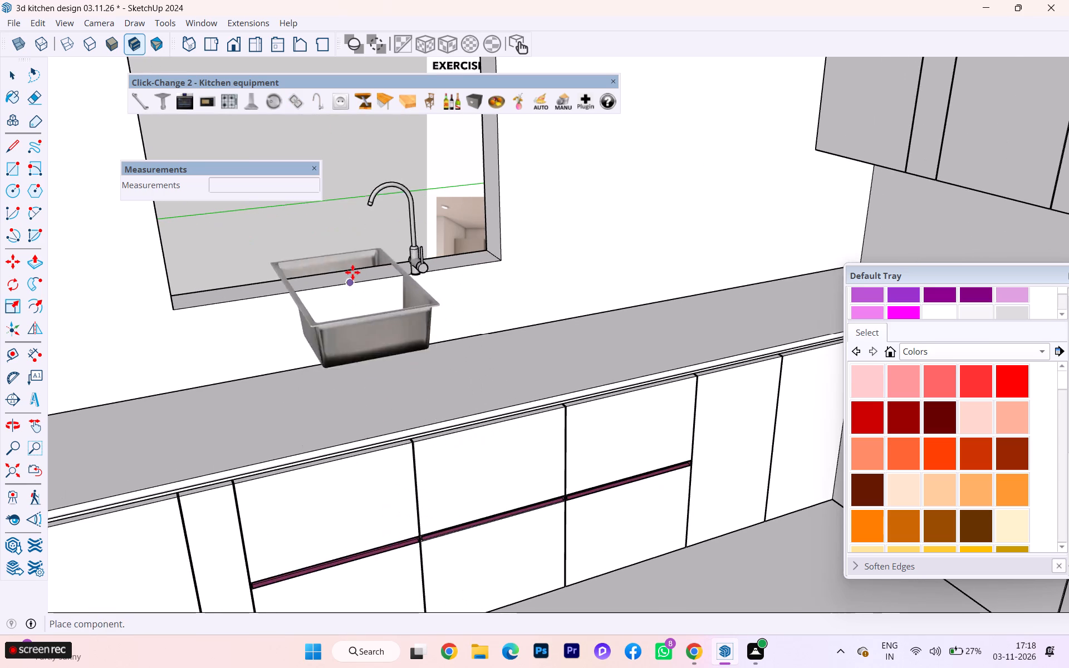
{"action": "scroll", "coordinate": [352, 272], "scroll_direction": "down", "scroll_amount": 8}
{"action": "scroll", "coordinate": [352, 272], "scroll_direction": "up", "scroll_amount": 1}
{"action": "scroll", "coordinate": [352, 272], "scroll_direction": "down", "scroll_amount": 9}
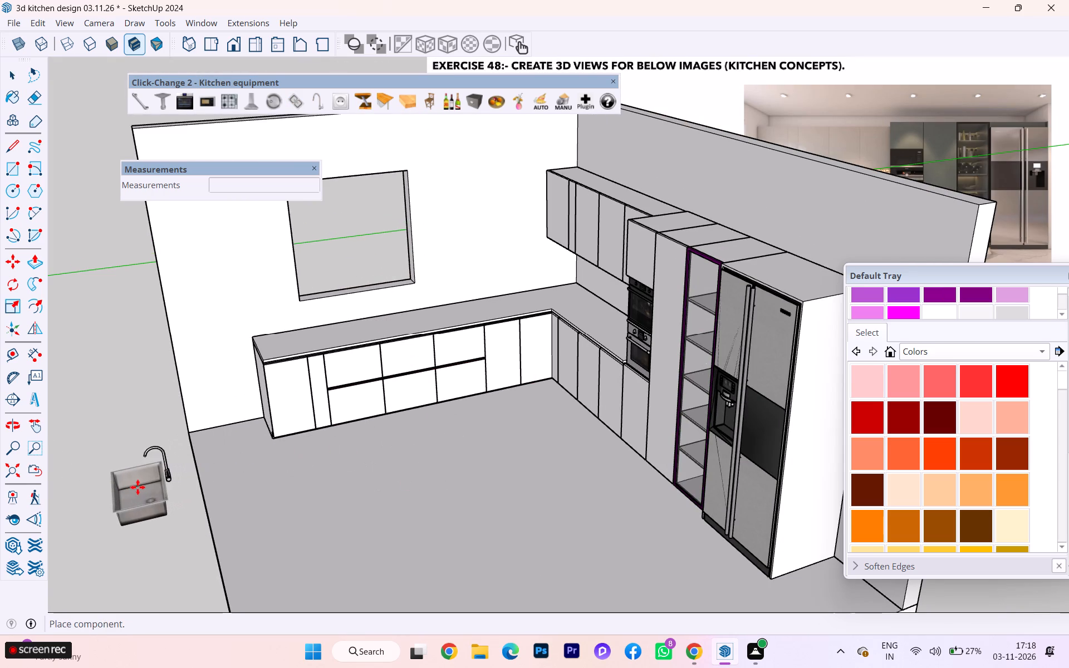
{"action": "left_click", "coordinate": [138, 487]}
Swap the placed single-bowl sink for a double-bowl model, cycling through the Click-Change 80 cm sink variants.
{"action": "scroll", "coordinate": [160, 532], "scroll_direction": "up", "scroll_amount": 1}
{"action": "scroll", "coordinate": [160, 532], "scroll_direction": "down", "scroll_amount": 2}
{"action": "scroll", "coordinate": [160, 532], "scroll_direction": "up", "scroll_amount": 11}
{"action": "scroll", "coordinate": [183, 474], "scroll_direction": "down", "scroll_amount": 4}
{"action": "scroll", "coordinate": [183, 472], "scroll_direction": "up", "scroll_amount": 6}
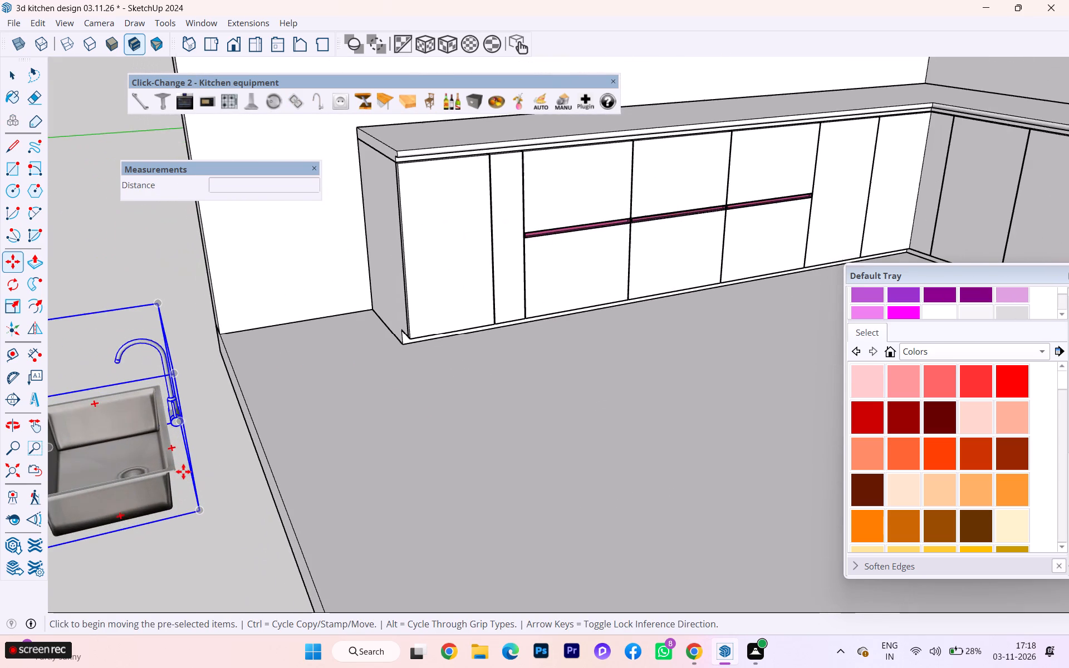
{"action": "scroll", "coordinate": [272, 436], "scroll_direction": "down", "scroll_amount": 1}
{"action": "left_click", "coordinate": [298, 110]}
{"action": "scroll", "coordinate": [234, 221], "scroll_direction": "down", "scroll_amount": 1}
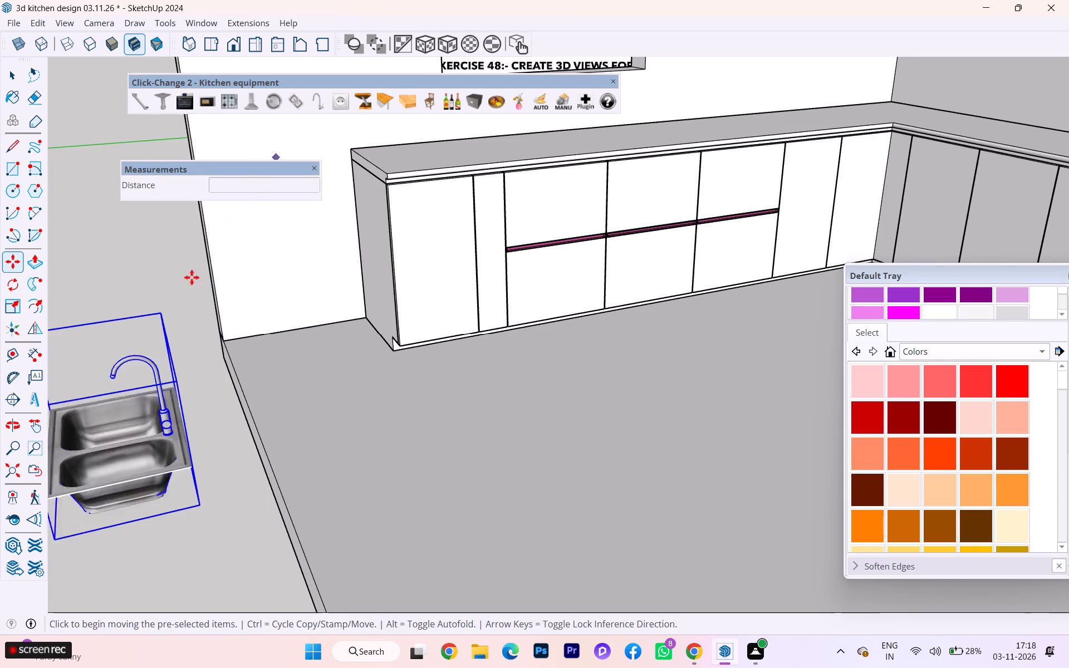
{"action": "scroll", "coordinate": [192, 277], "scroll_direction": "down", "scroll_amount": 1}
{"action": "middle_click_drag", "start_coordinate": [157, 344], "coordinate": [290, 392]}
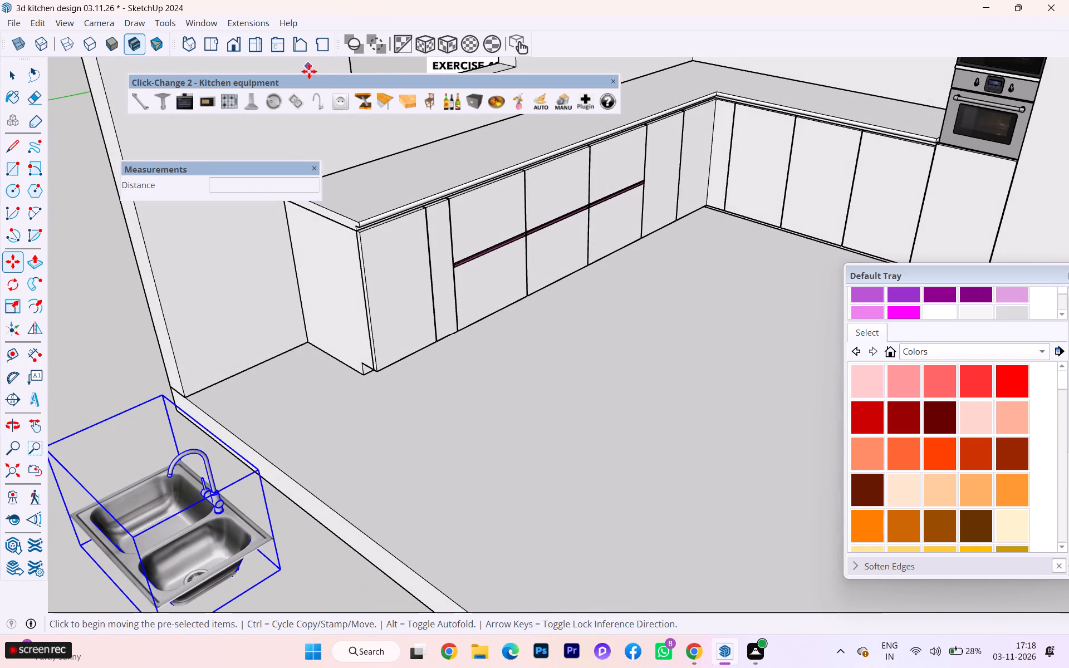
{"action": "left_click", "coordinate": [295, 101]}
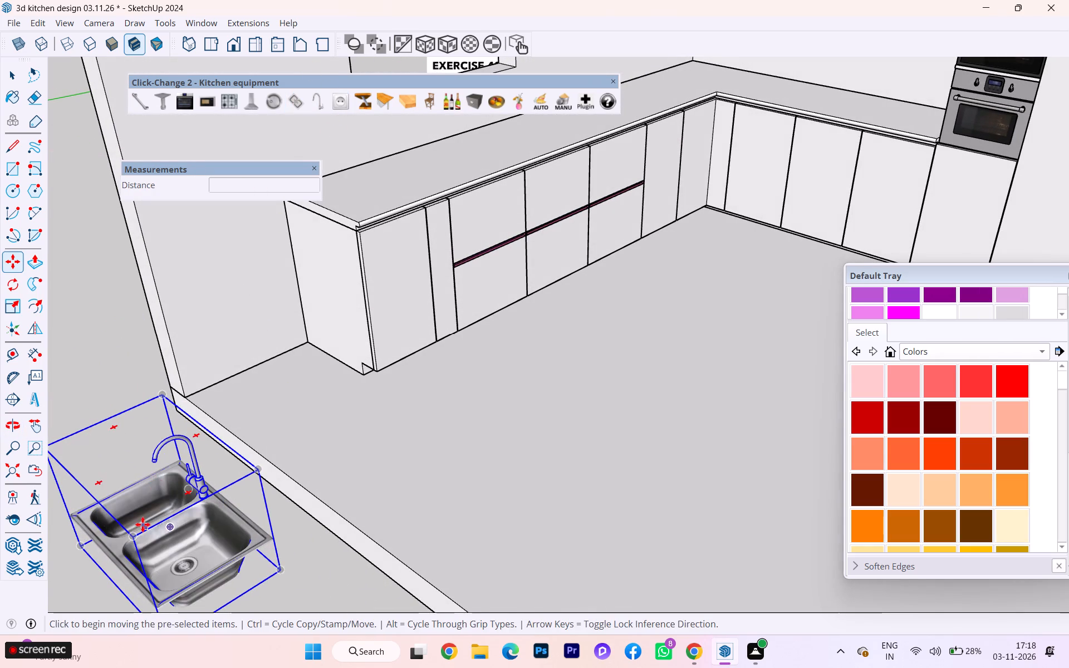
{"action": "scroll", "coordinate": [143, 524], "scroll_direction": "up", "scroll_amount": 5}
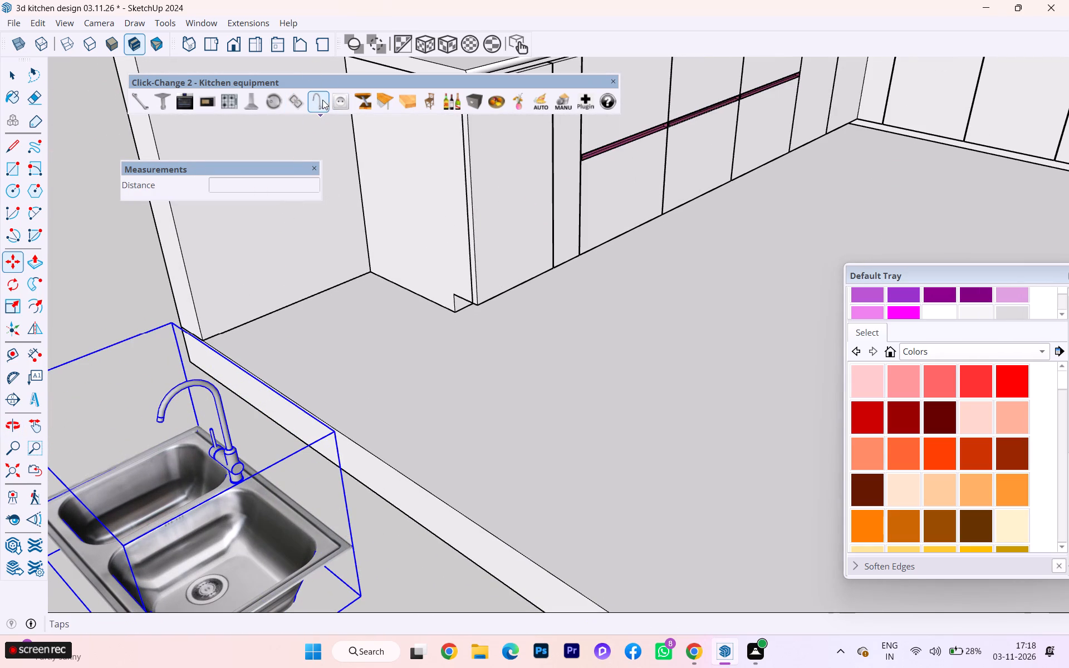
{"action": "left_click", "coordinate": [300, 104]}
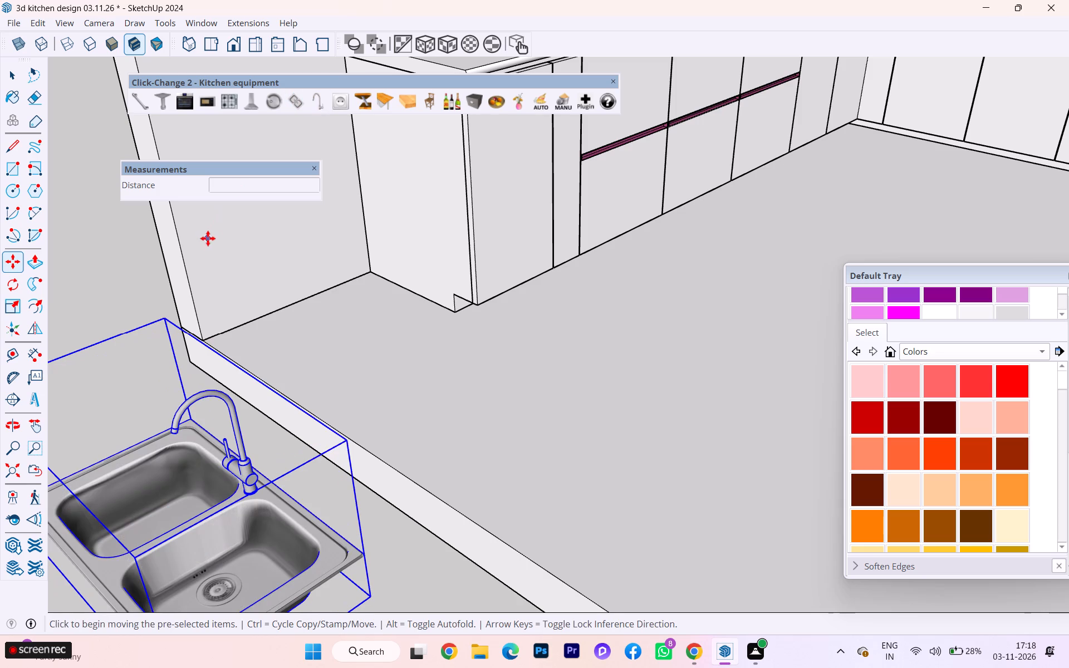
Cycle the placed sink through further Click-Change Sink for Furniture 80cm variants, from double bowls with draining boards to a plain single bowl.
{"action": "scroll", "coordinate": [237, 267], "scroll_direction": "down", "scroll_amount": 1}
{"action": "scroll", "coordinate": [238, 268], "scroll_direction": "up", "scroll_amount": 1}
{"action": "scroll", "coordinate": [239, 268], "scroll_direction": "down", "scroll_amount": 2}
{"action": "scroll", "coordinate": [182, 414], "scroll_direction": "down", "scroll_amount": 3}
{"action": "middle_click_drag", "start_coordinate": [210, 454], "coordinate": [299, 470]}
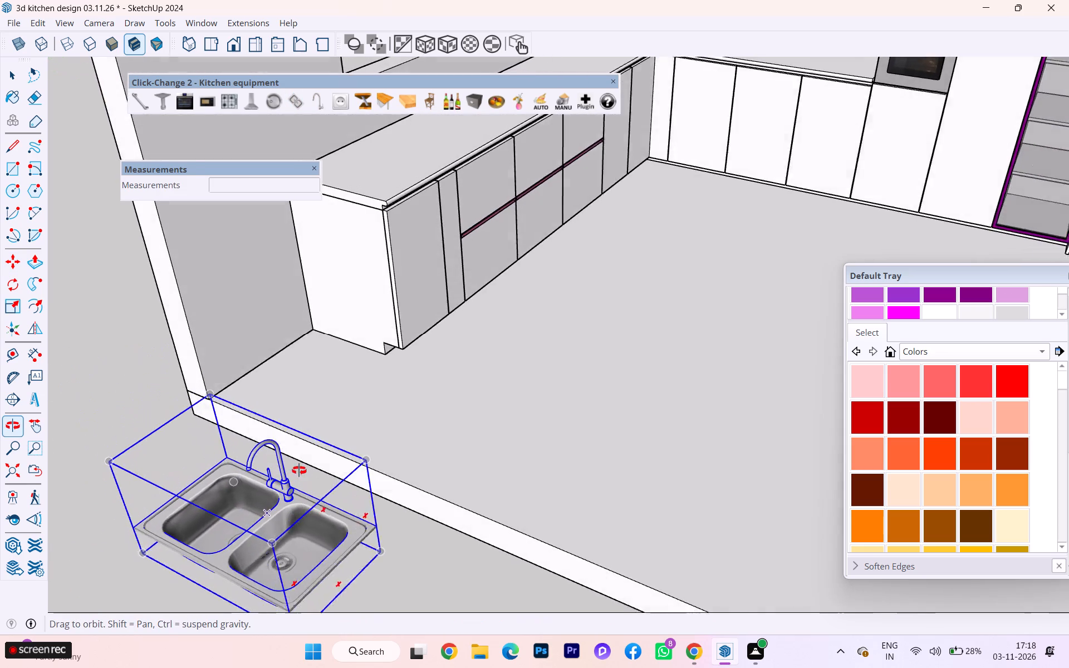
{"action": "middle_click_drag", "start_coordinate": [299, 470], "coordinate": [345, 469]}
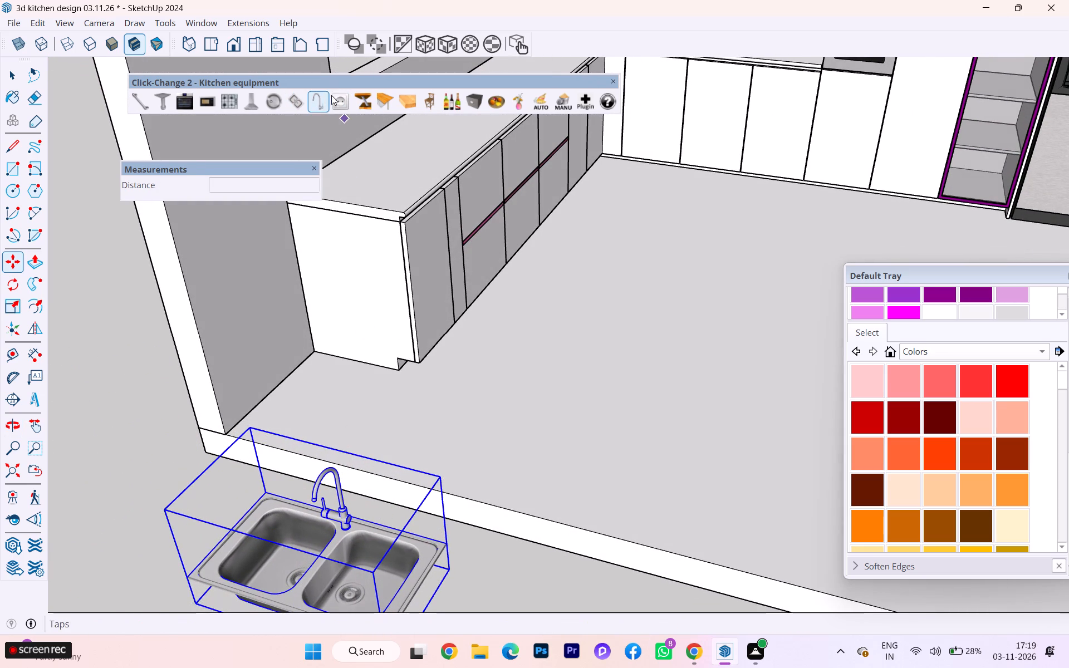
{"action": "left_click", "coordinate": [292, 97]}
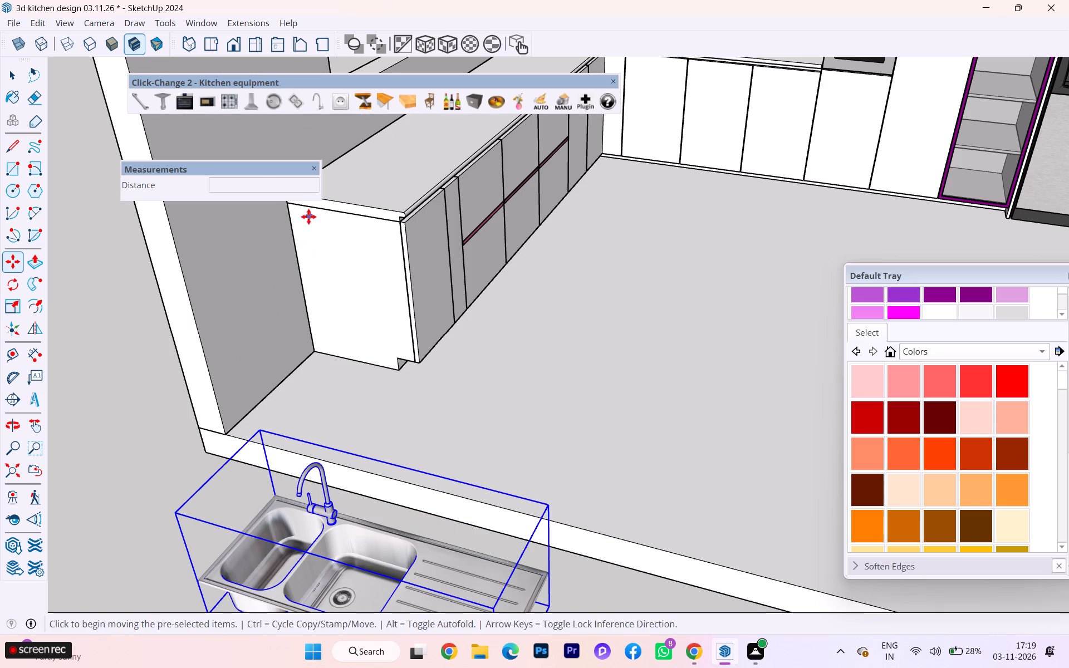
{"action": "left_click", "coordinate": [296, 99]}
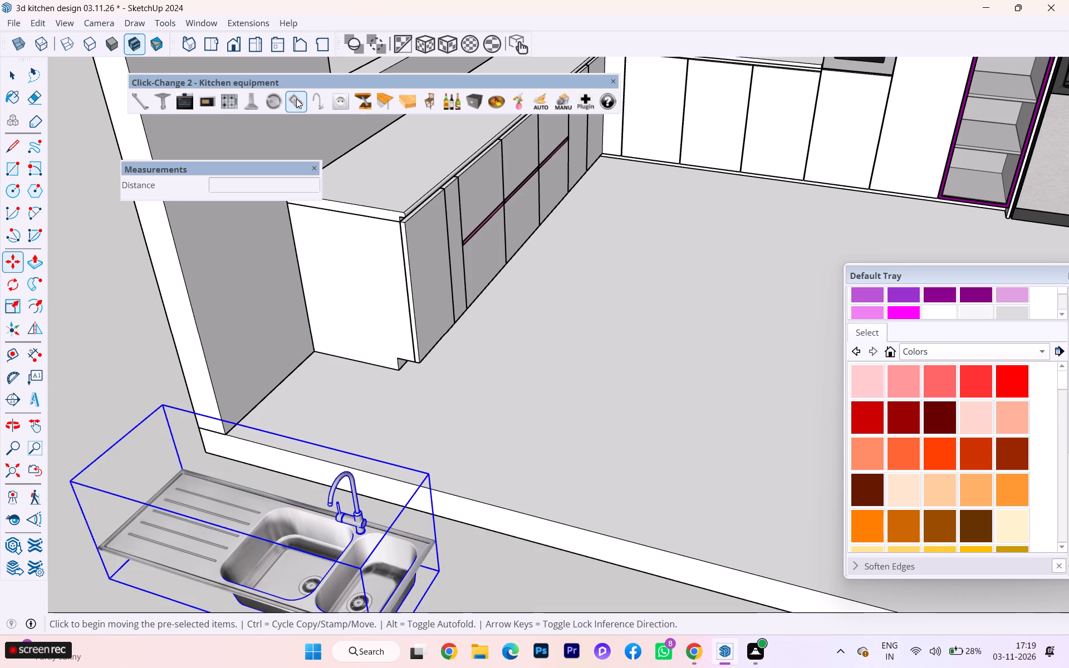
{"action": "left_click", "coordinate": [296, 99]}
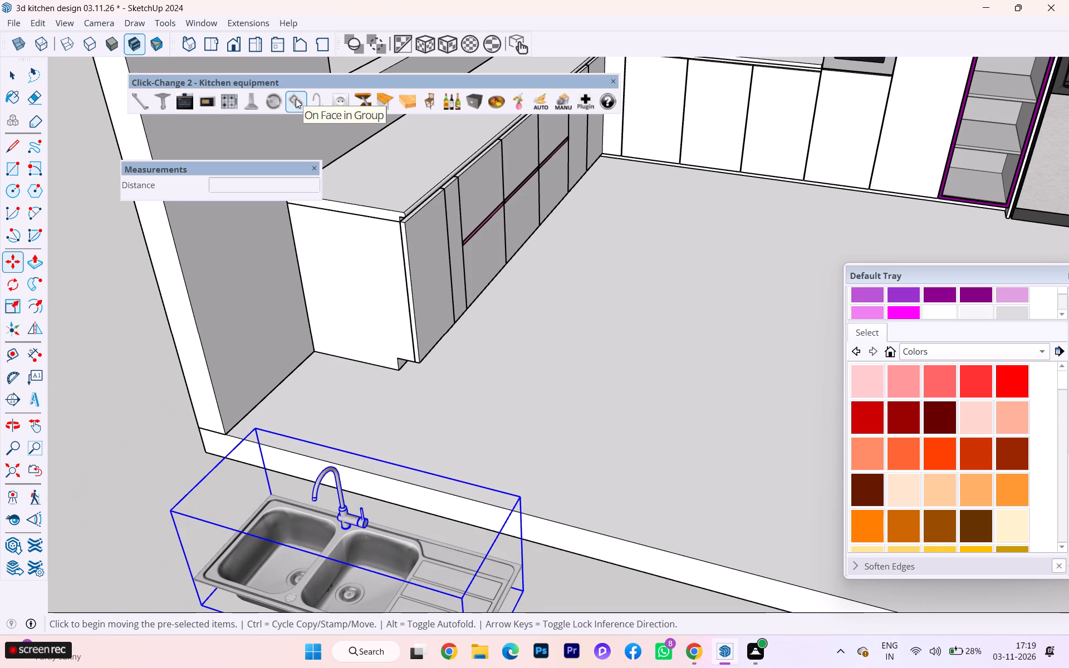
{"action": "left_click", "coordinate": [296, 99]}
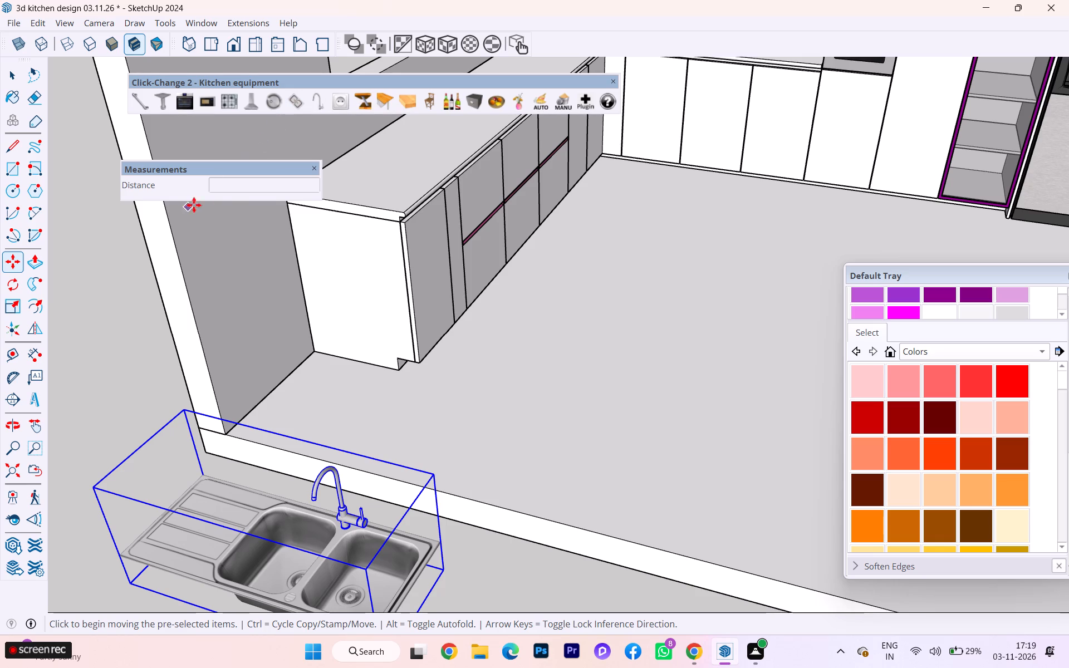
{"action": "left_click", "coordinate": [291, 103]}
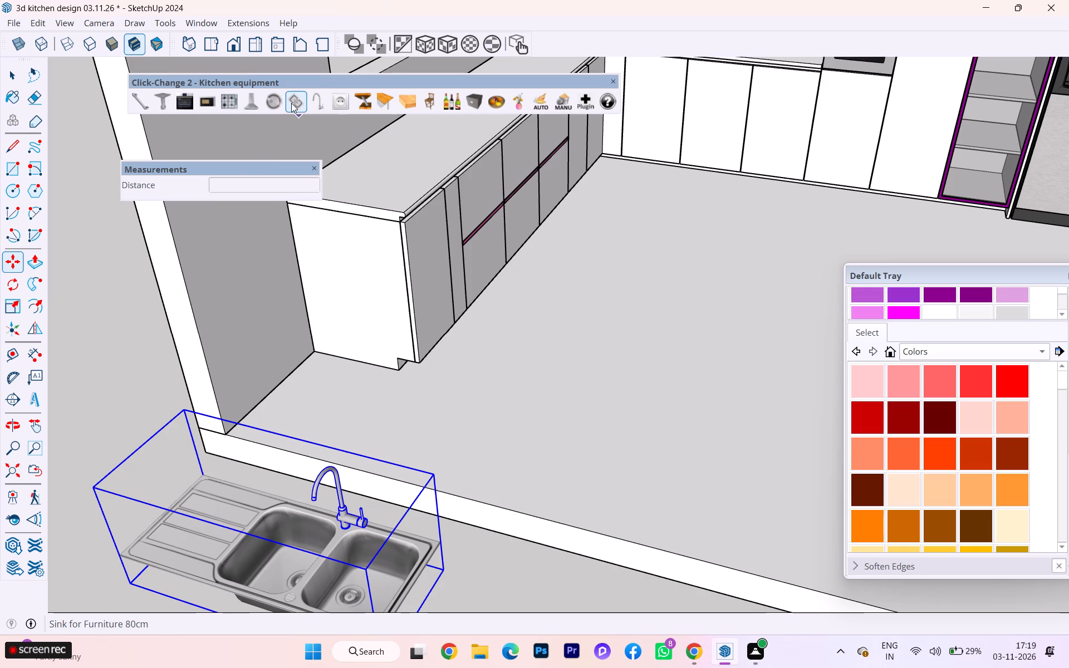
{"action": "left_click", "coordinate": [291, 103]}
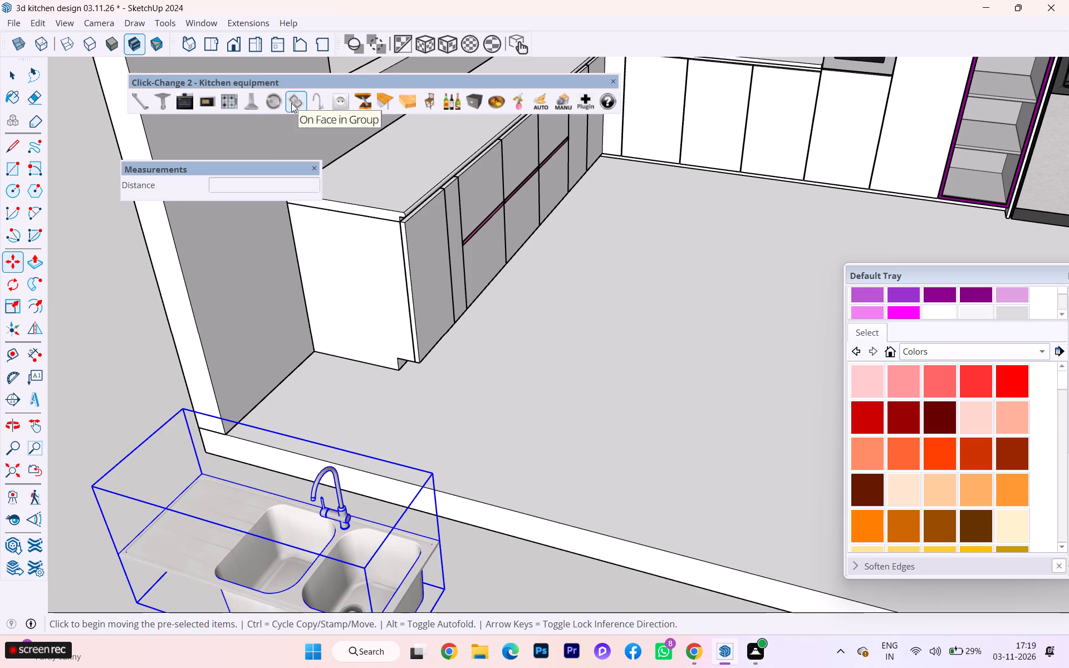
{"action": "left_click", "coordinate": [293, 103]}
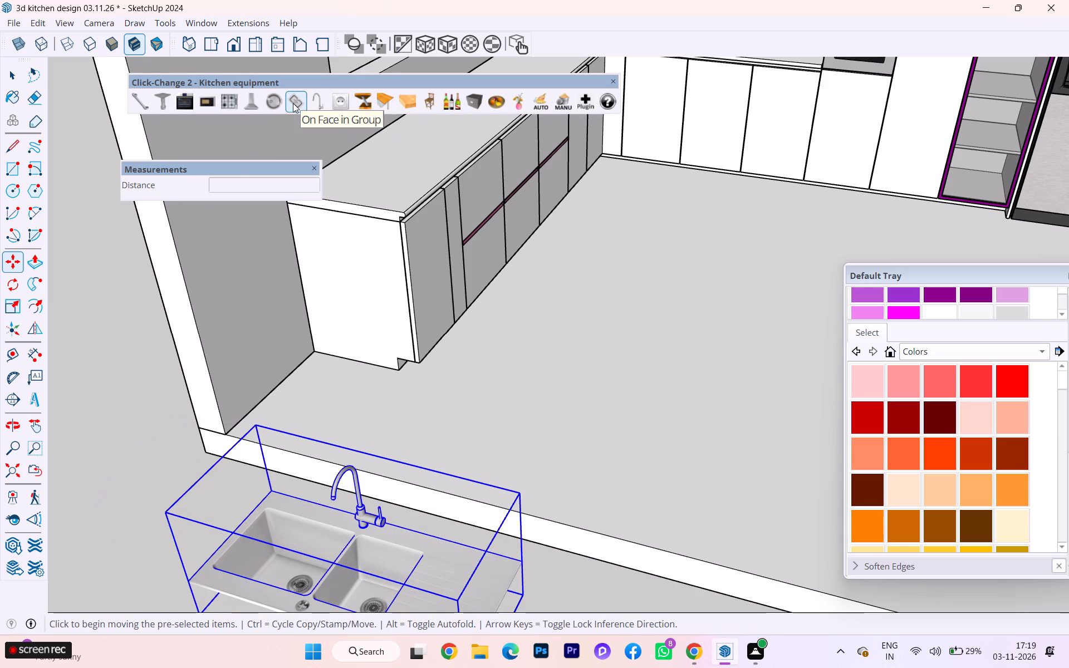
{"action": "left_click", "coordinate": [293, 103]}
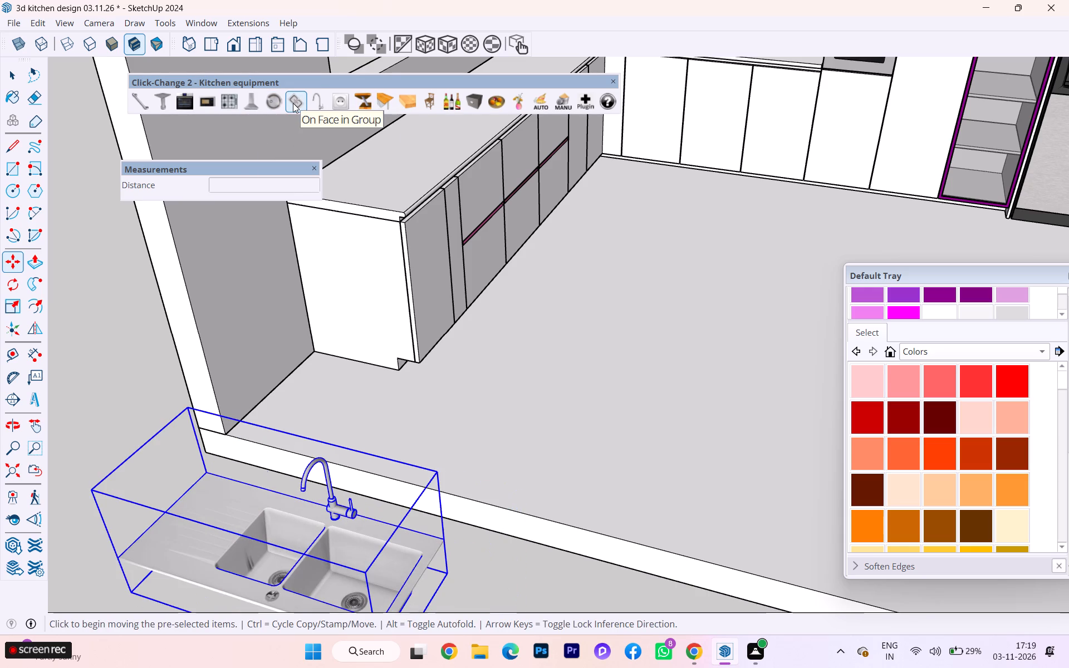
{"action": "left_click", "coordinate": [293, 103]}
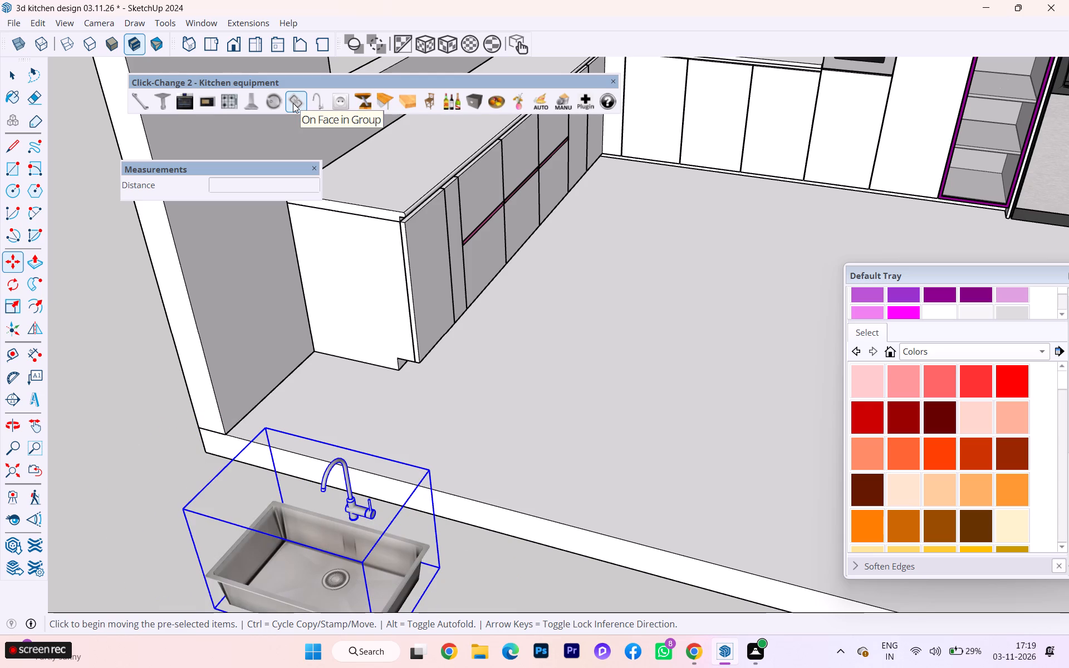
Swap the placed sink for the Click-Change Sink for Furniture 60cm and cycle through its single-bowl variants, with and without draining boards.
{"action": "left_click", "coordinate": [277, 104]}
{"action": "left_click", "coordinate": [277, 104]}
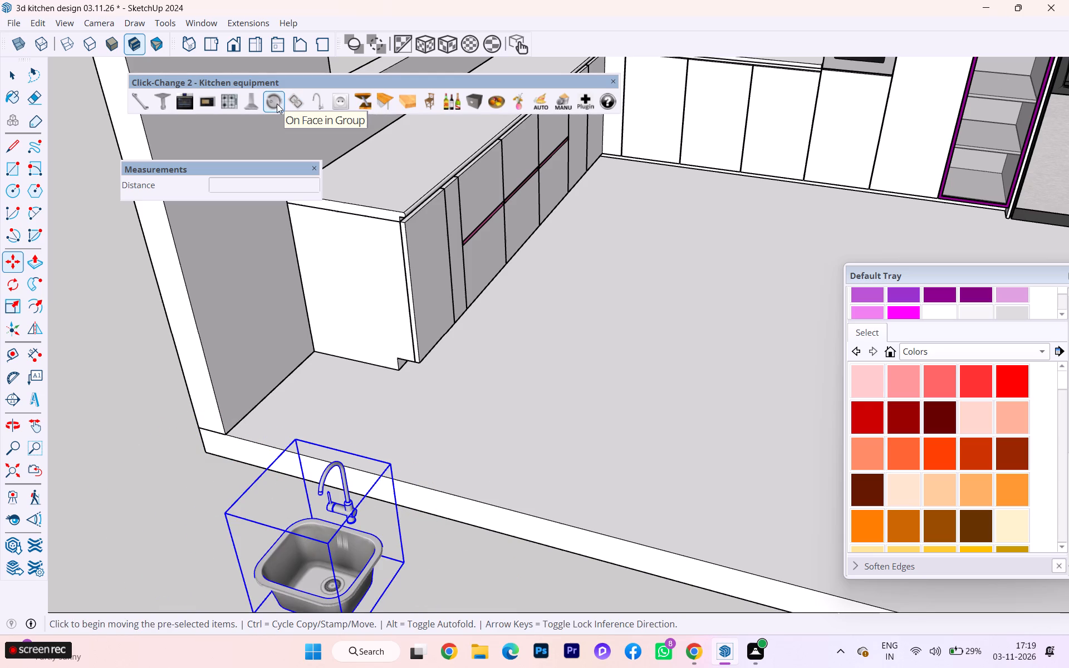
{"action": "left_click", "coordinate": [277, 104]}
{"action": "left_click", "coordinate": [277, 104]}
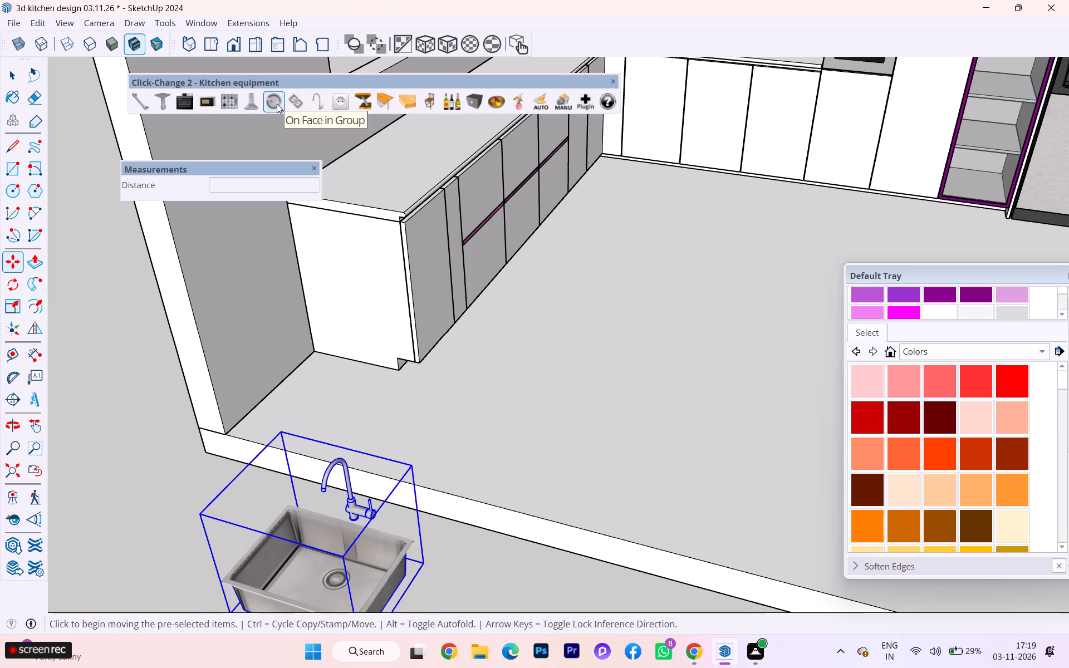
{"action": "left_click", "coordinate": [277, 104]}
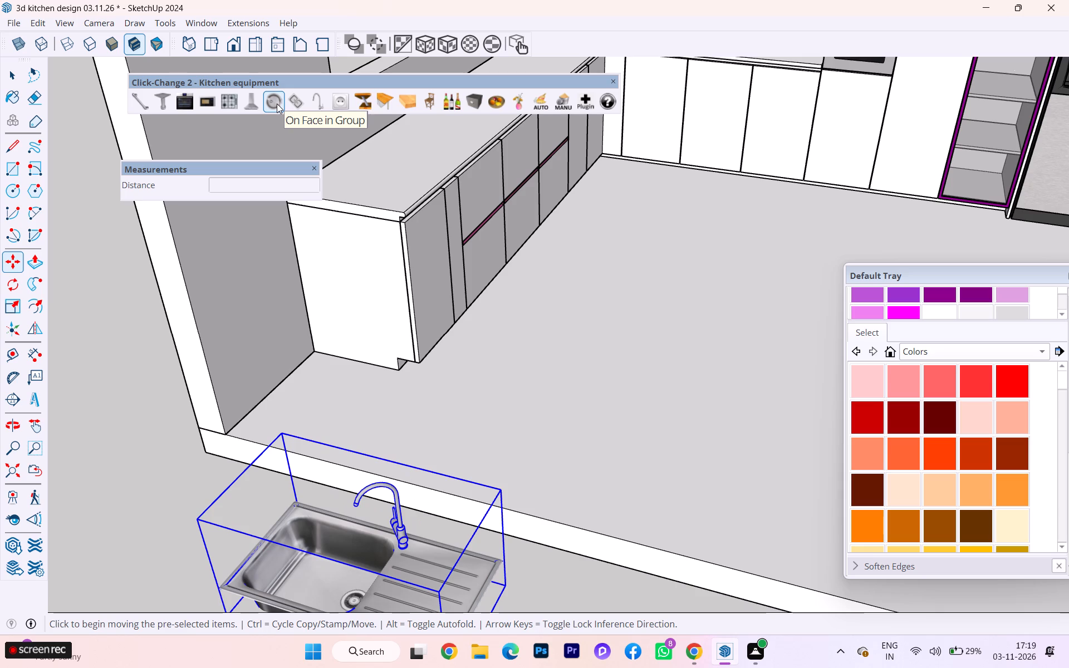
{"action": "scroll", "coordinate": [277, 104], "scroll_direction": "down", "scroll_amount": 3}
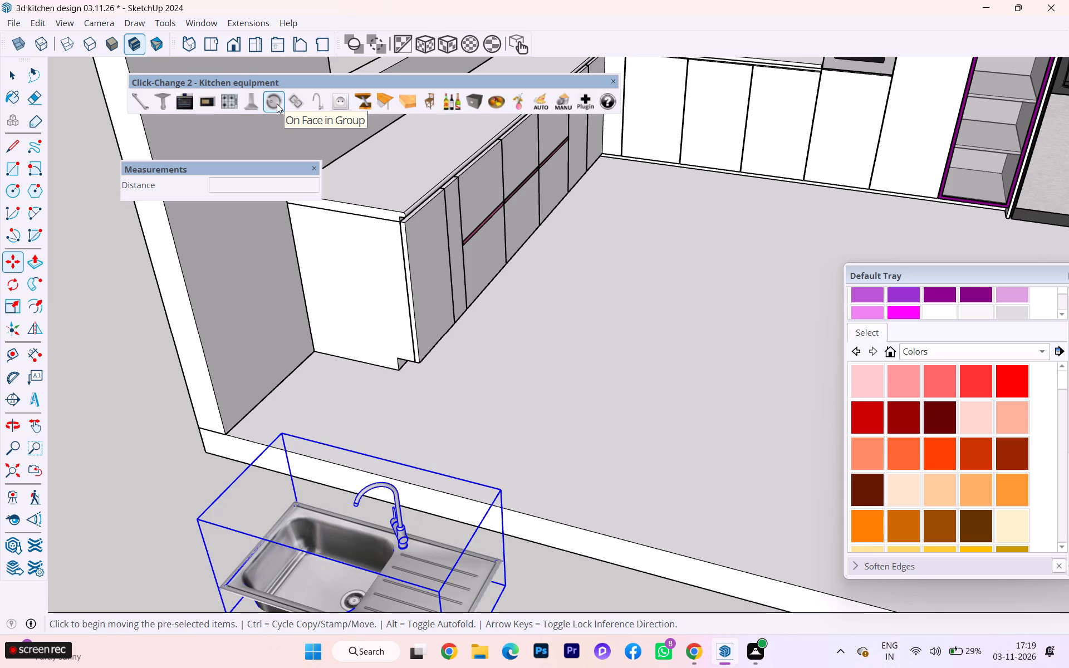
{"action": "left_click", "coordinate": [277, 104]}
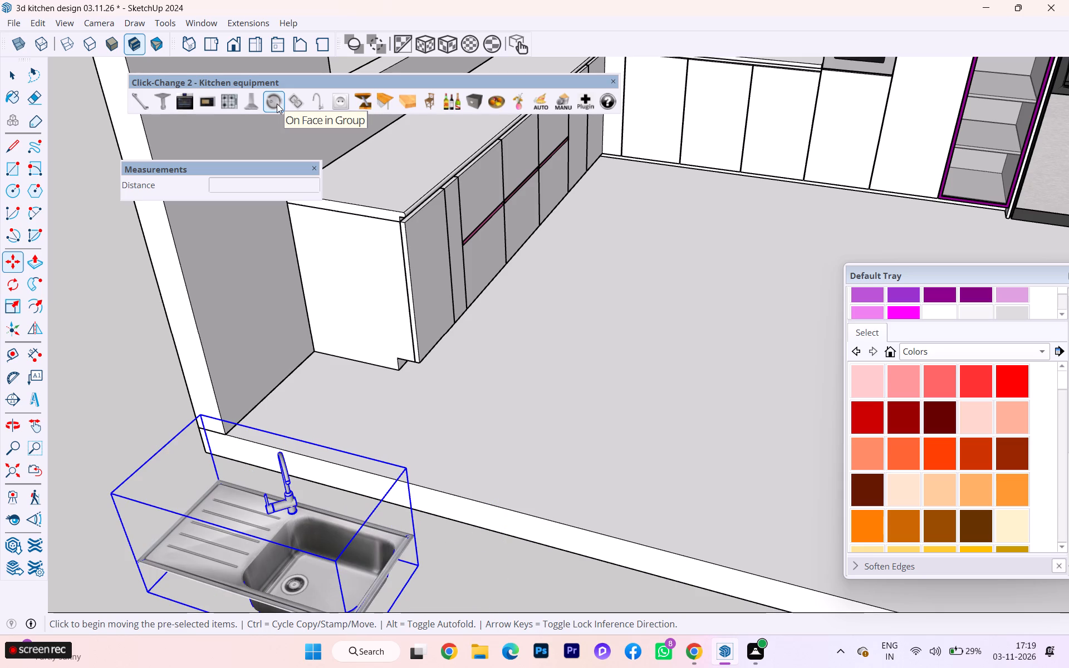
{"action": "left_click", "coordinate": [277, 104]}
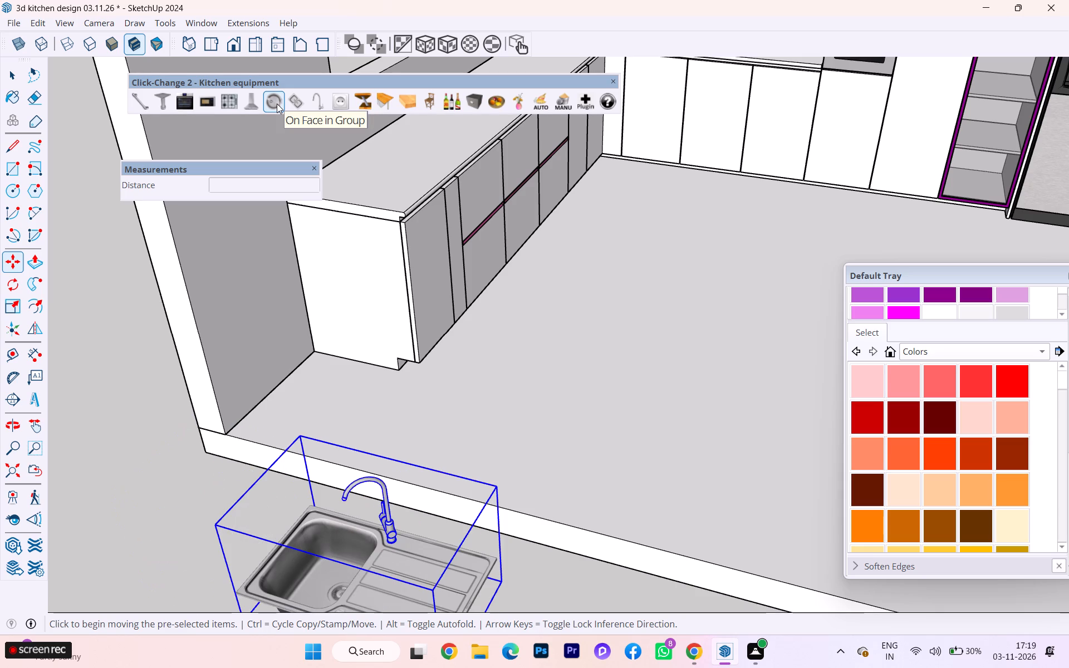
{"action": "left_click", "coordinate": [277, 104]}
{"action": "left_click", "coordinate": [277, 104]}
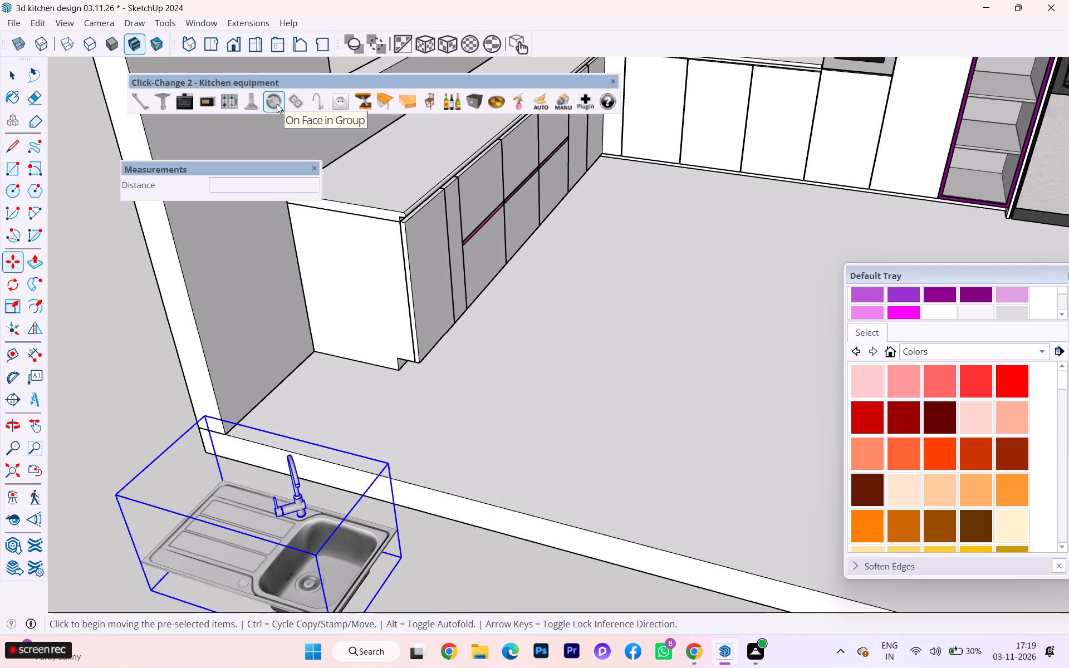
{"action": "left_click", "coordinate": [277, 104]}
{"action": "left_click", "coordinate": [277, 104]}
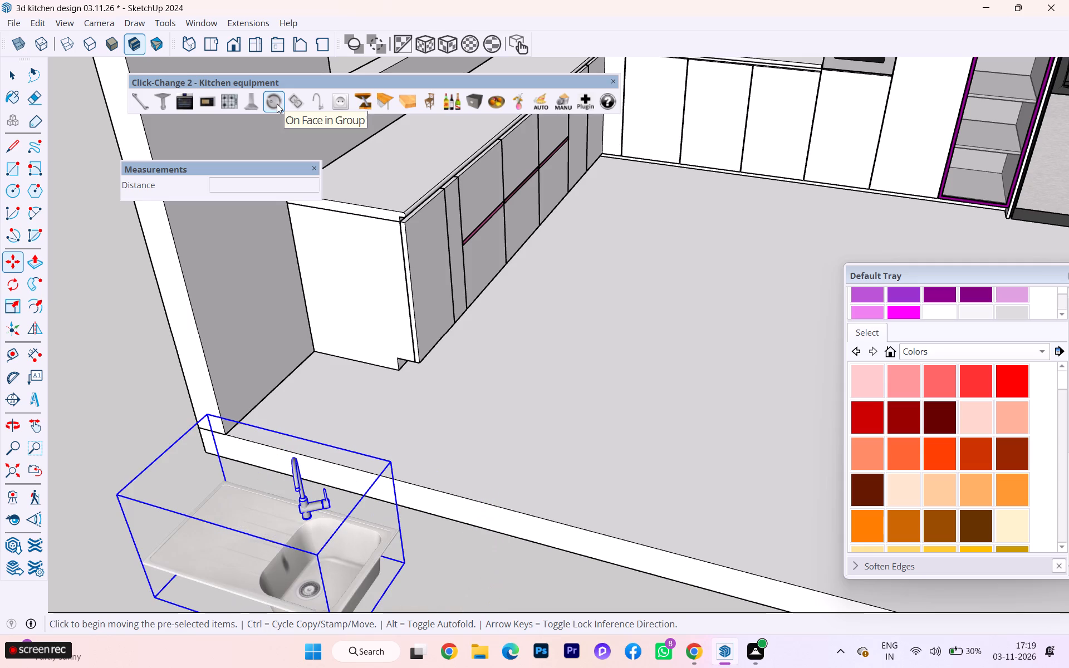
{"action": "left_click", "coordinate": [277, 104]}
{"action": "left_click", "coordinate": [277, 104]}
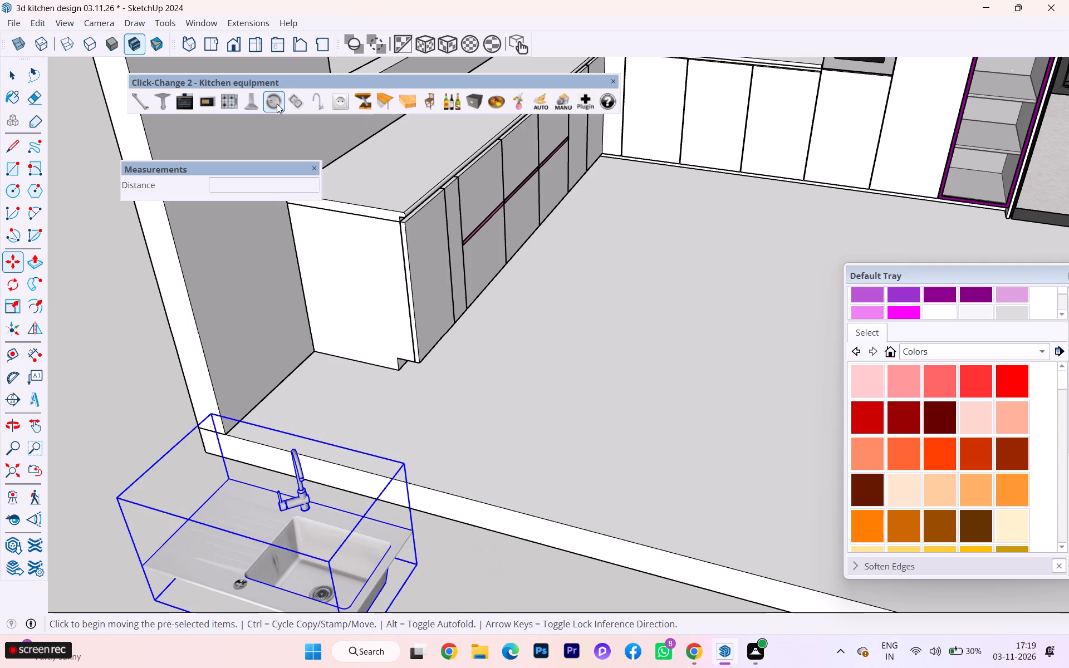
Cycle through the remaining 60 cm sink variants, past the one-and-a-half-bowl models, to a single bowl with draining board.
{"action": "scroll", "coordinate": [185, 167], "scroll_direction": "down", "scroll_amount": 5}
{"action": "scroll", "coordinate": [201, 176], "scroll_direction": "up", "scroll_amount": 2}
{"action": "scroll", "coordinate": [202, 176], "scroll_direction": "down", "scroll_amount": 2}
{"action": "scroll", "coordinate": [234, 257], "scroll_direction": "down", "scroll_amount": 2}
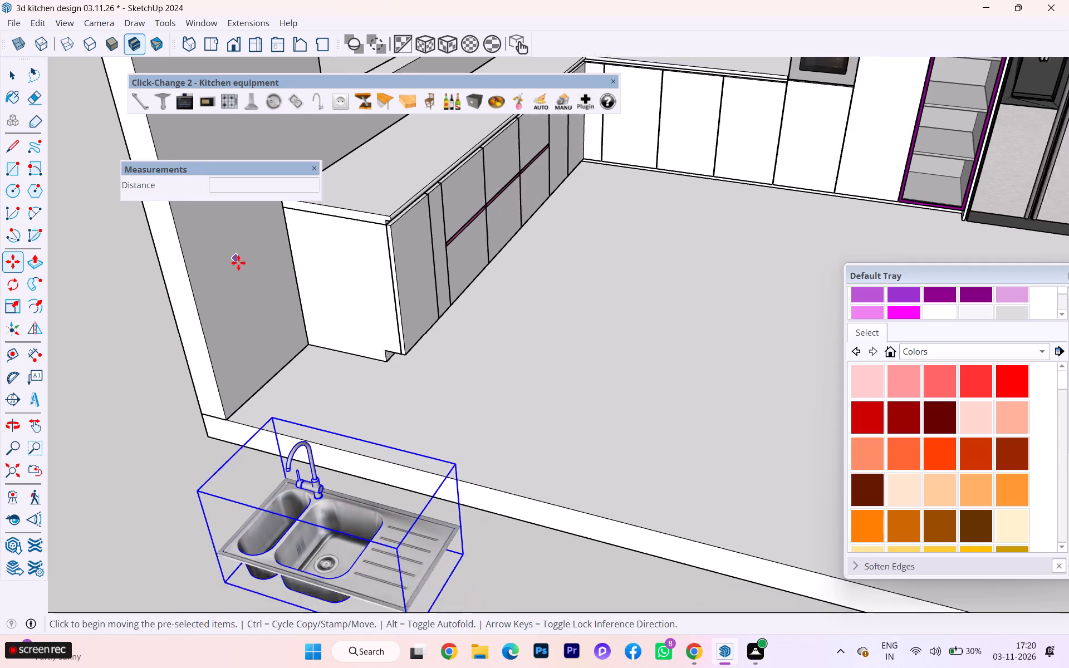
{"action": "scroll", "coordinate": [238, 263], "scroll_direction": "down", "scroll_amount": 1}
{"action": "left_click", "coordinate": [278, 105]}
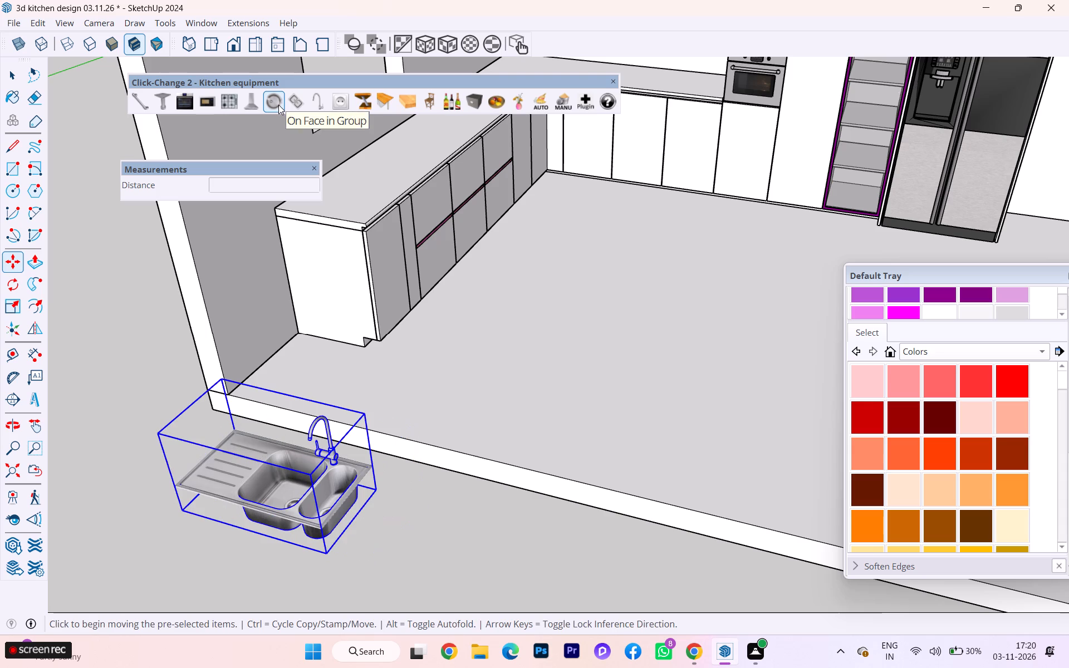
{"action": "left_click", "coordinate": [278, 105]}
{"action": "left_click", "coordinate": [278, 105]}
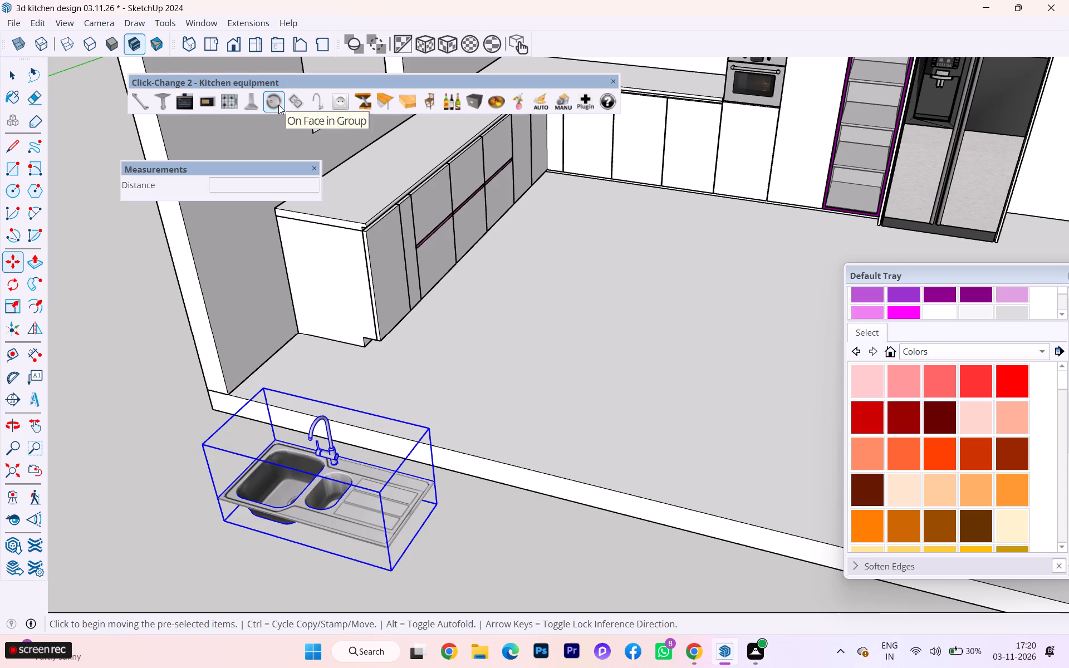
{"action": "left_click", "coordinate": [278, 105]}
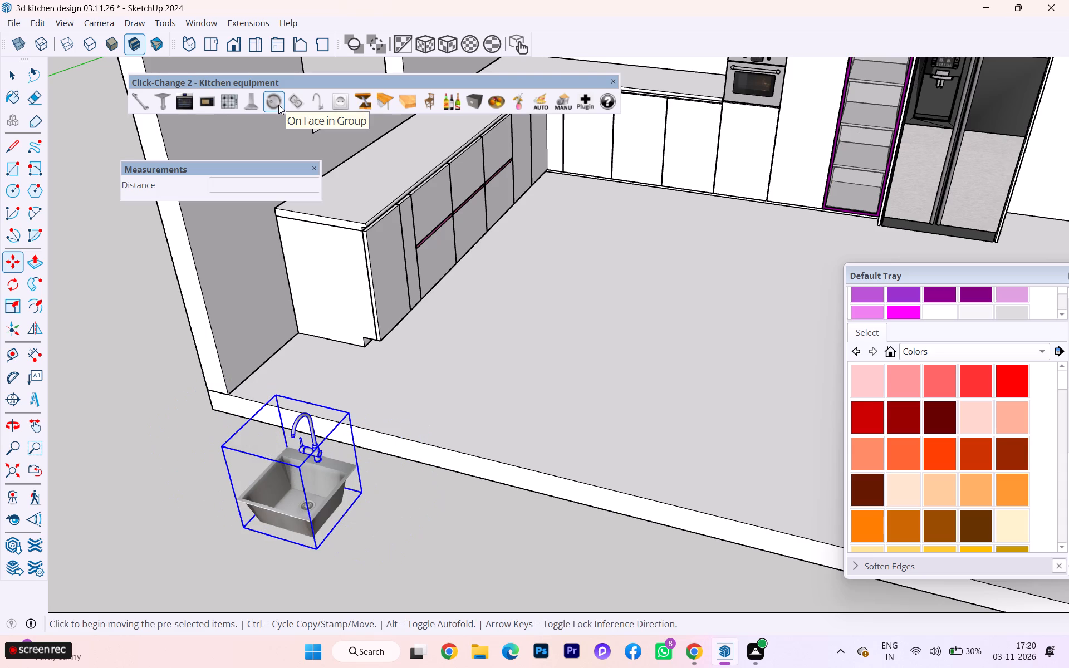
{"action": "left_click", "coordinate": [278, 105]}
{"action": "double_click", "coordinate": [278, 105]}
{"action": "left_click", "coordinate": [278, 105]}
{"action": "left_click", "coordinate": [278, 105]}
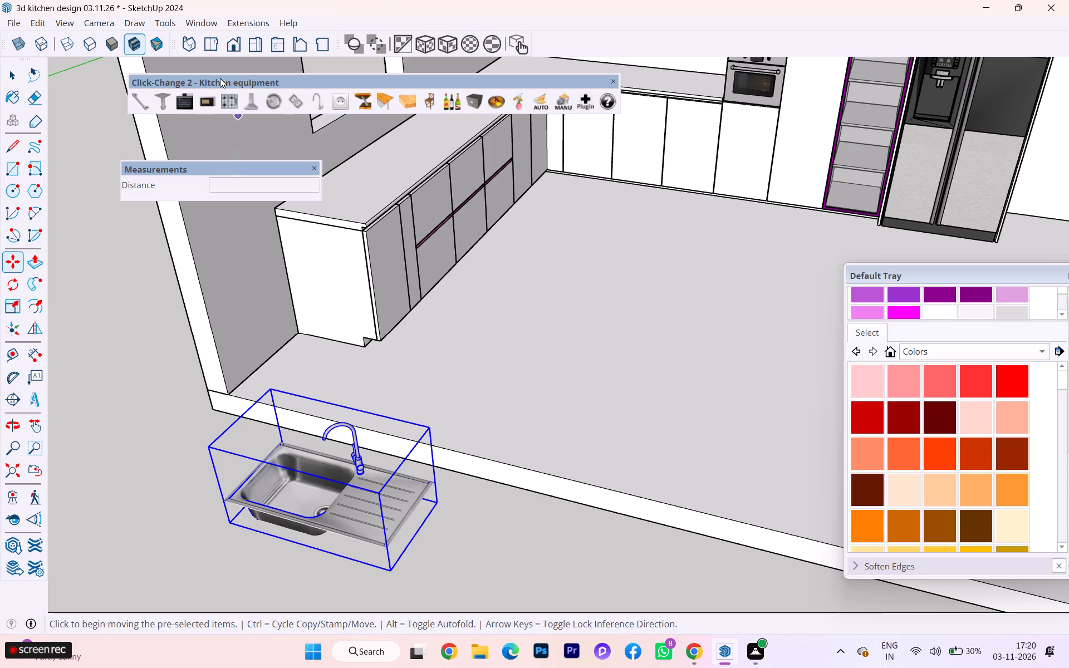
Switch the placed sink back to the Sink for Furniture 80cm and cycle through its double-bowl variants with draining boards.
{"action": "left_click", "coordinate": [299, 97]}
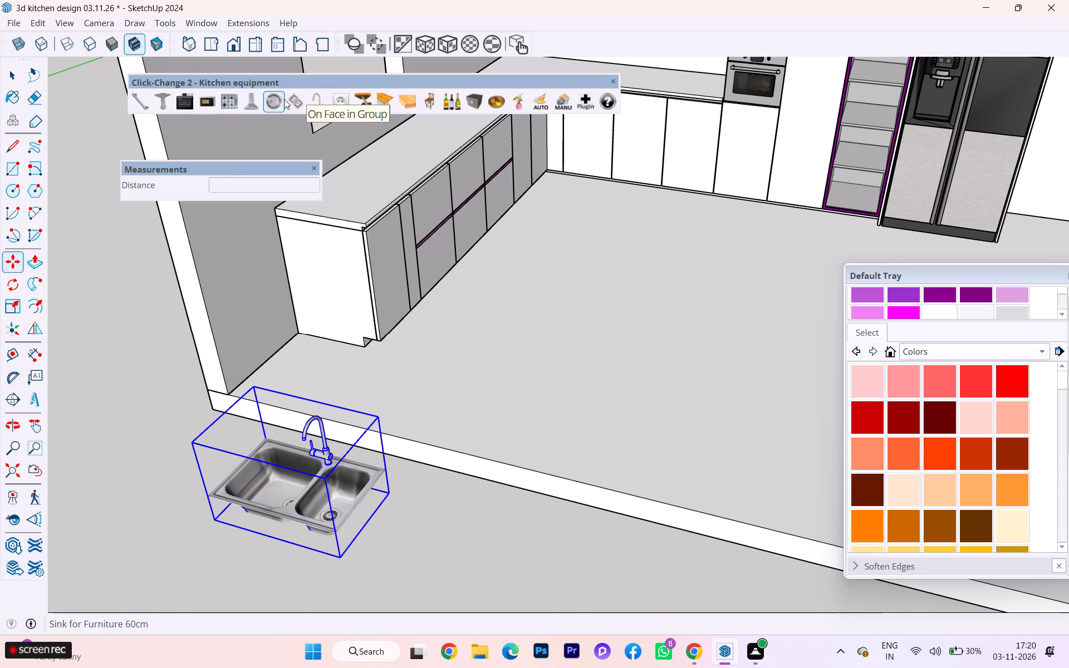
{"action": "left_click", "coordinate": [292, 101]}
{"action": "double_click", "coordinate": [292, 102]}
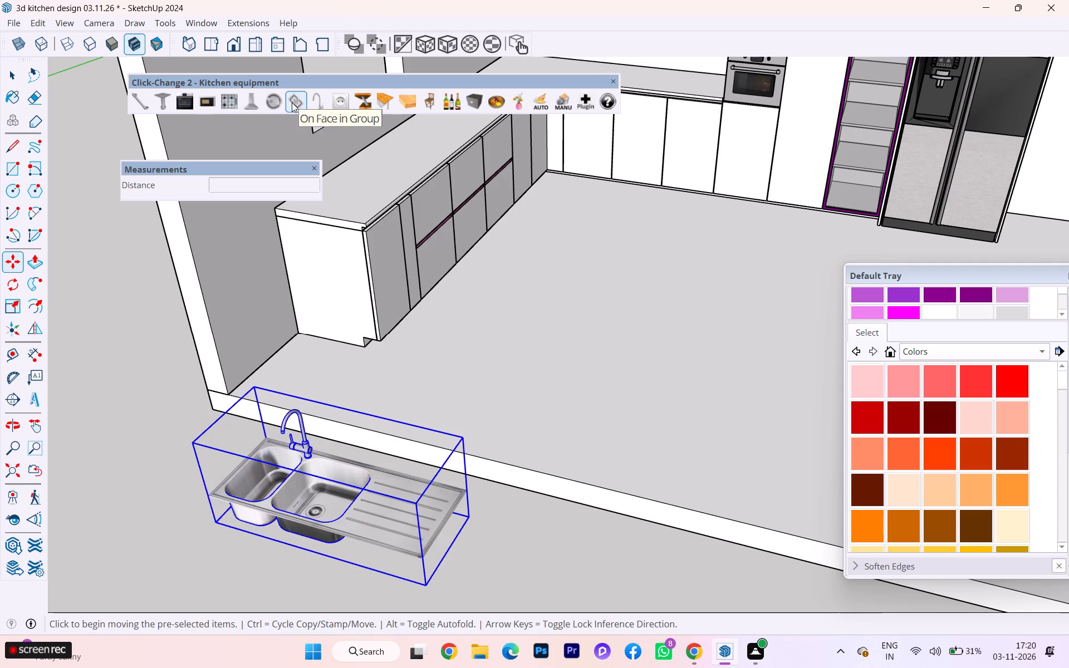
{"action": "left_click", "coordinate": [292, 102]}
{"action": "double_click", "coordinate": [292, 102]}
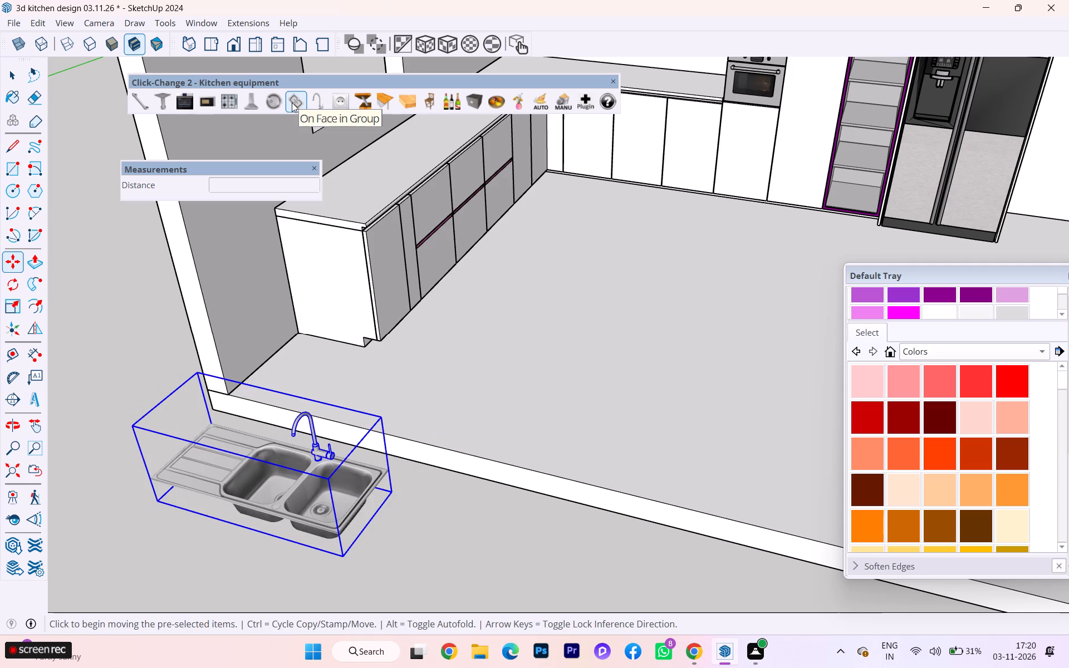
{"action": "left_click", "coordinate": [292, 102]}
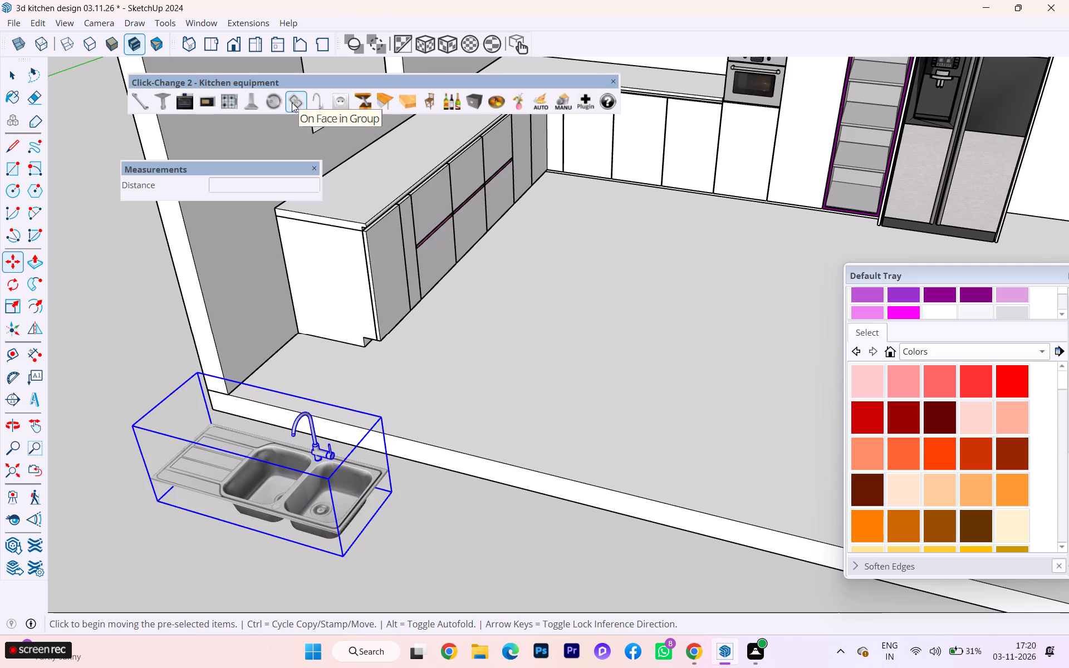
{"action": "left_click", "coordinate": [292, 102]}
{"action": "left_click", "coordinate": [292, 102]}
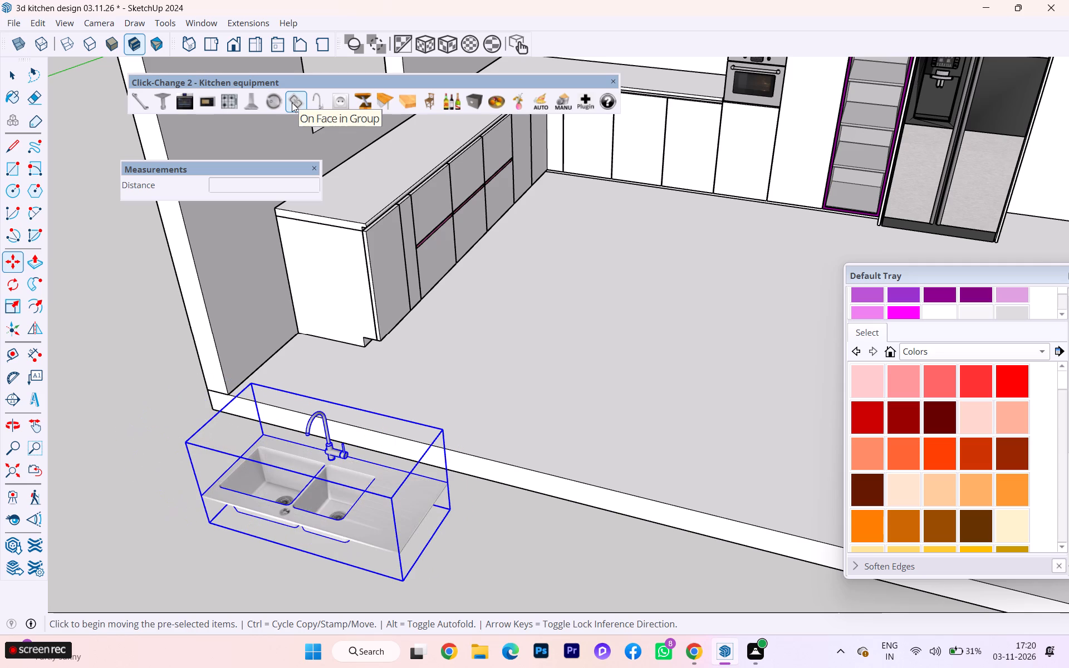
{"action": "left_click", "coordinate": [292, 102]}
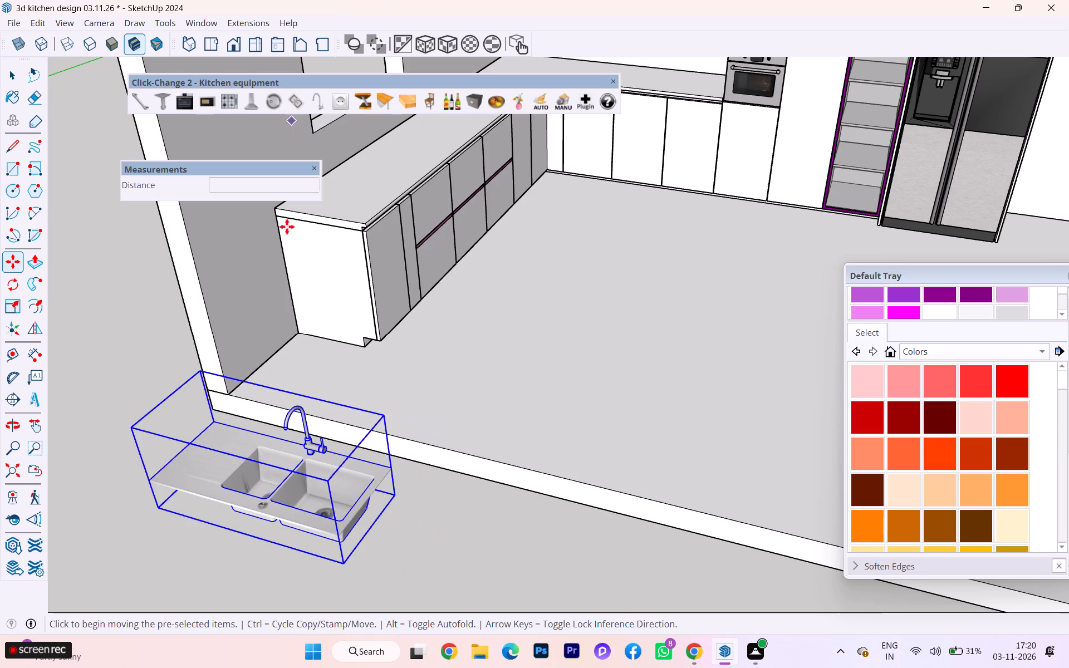
Delete the Click-Change sink placed outside the room near the window wall.
{"action": "key", "text": "Delete"}
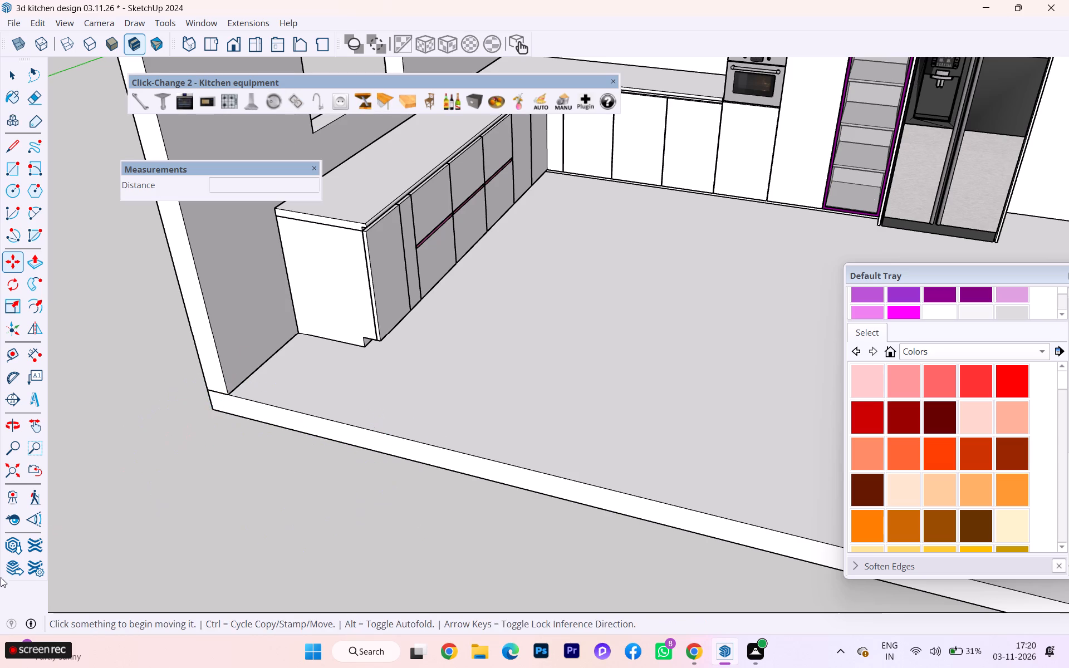
Reopen 3D Warehouse and look through the loaded "sink" model results for a suitable kitchen sink with tap.
{"action": "left_click", "coordinate": [1, 540]}
{"action": "left_click", "coordinate": [7, 541]}
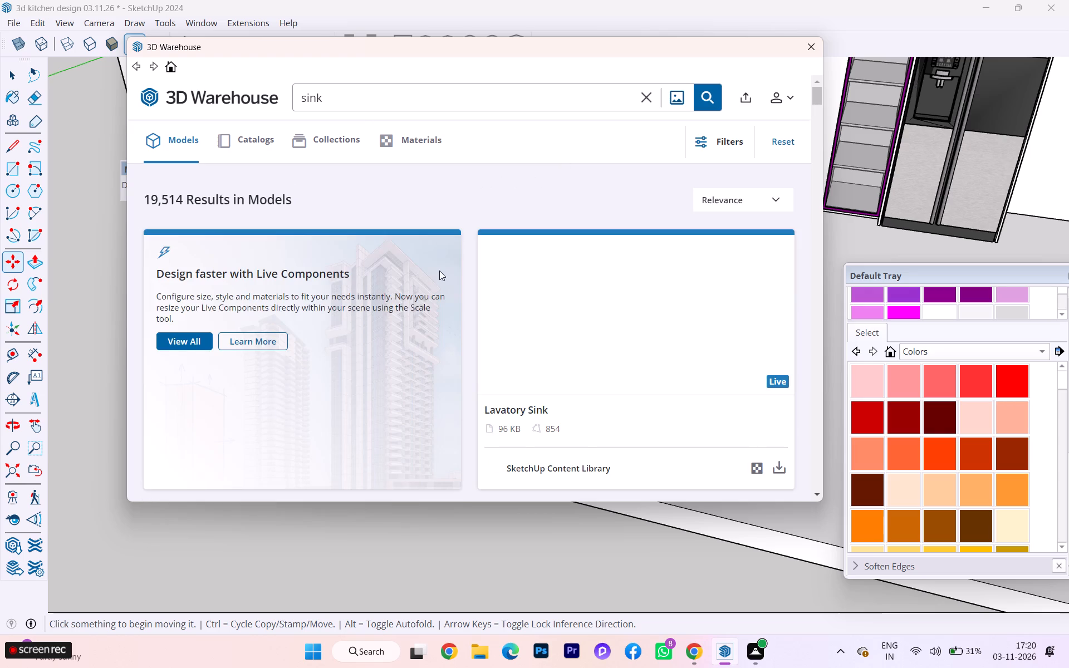
{"action": "scroll", "coordinate": [438, 276], "scroll_direction": "down", "scroll_amount": 10}
{"action": "scroll", "coordinate": [434, 304], "scroll_direction": "up", "scroll_amount": 2}
{"action": "scroll", "coordinate": [434, 304], "scroll_direction": "down", "scroll_amount": 2}
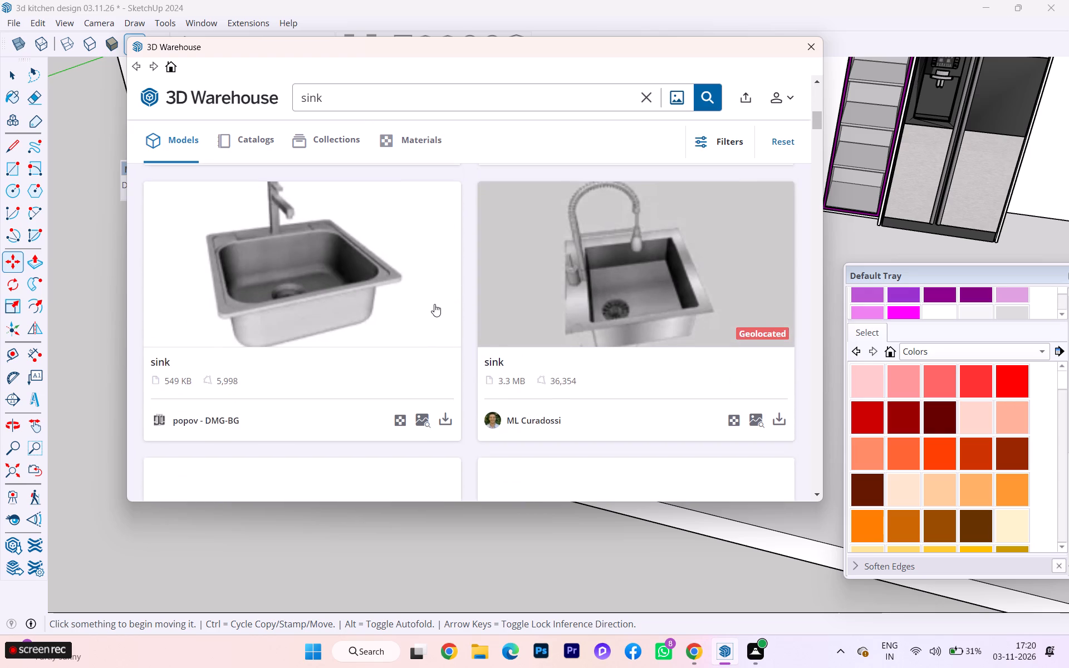
{"action": "scroll", "coordinate": [532, 305], "scroll_direction": "down", "scroll_amount": 4}
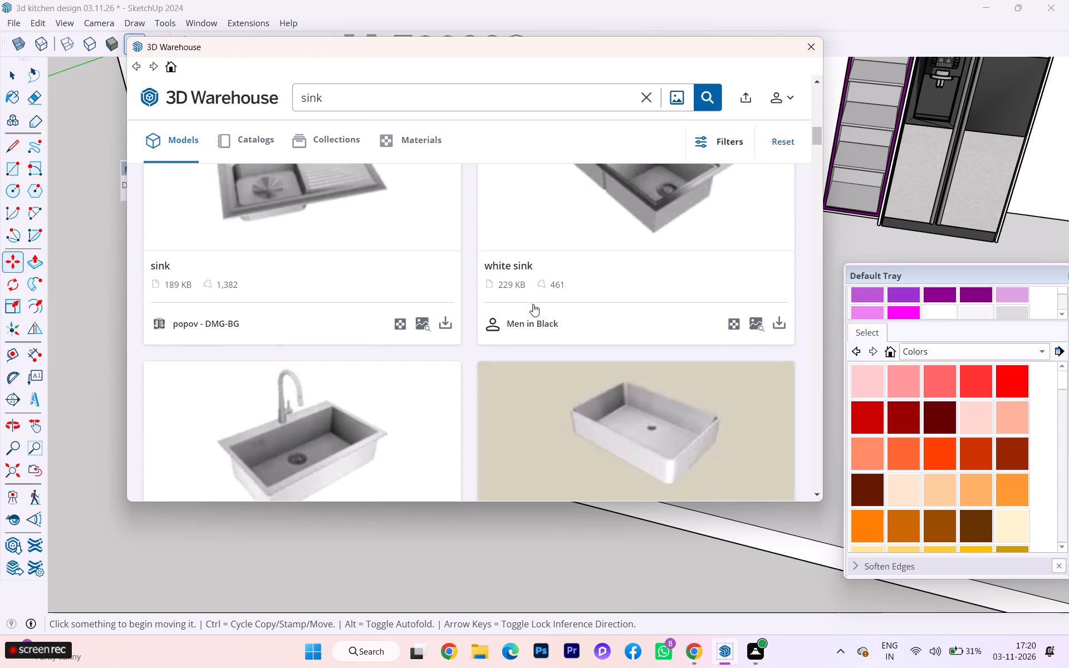
{"action": "scroll", "coordinate": [533, 304], "scroll_direction": "down", "scroll_amount": 7}
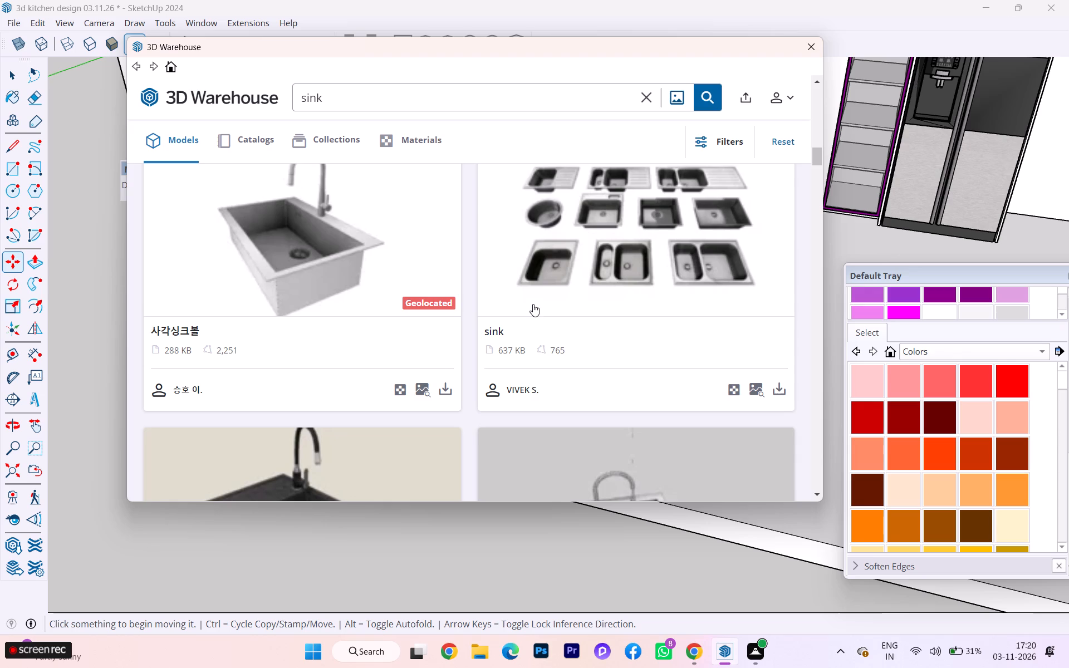
{"action": "scroll", "coordinate": [533, 304], "scroll_direction": "up", "scroll_amount": 2}
{"action": "scroll", "coordinate": [533, 304], "scroll_direction": "down", "scroll_amount": 3}
{"action": "scroll", "coordinate": [533, 304], "scroll_direction": "up", "scroll_amount": 2}
{"action": "scroll", "coordinate": [533, 304], "scroll_direction": "down", "scroll_amount": 7}
{"action": "scroll", "coordinate": [533, 304], "scroll_direction": "up", "scroll_amount": 2}
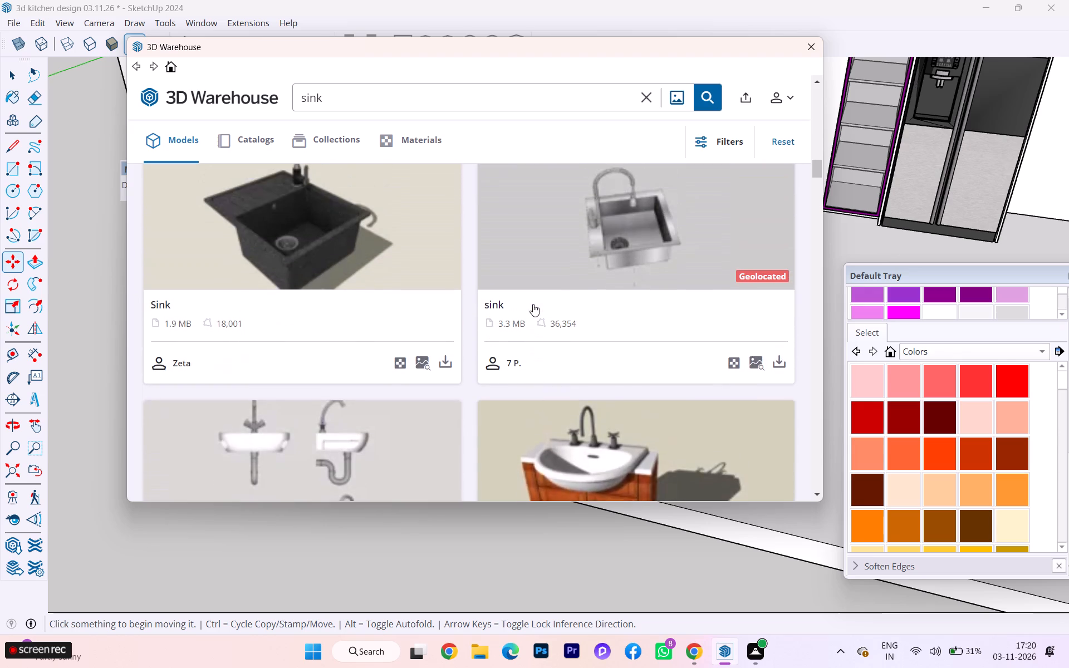
{"action": "scroll", "coordinate": [533, 304], "scroll_direction": "down", "scroll_amount": 7}
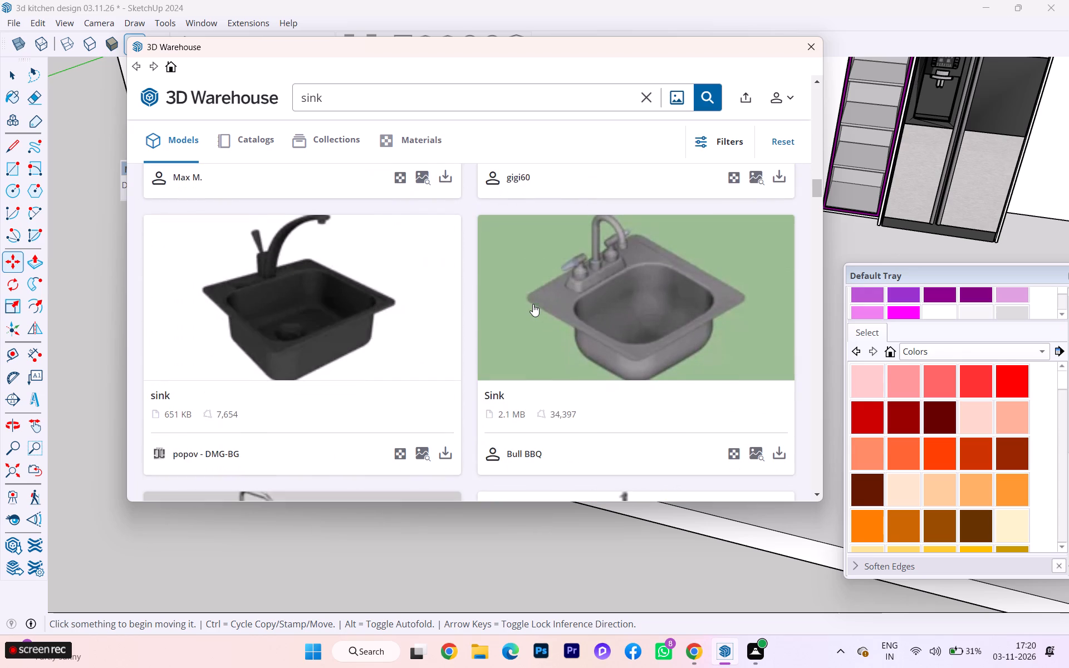
{"action": "scroll", "coordinate": [533, 304], "scroll_direction": "up", "scroll_amount": 1}
{"action": "scroll", "coordinate": [533, 304], "scroll_direction": "down", "scroll_amount": 2}
{"action": "scroll", "coordinate": [533, 304], "scroll_direction": "up", "scroll_amount": 1}
{"action": "scroll", "coordinate": [533, 304], "scroll_direction": "down", "scroll_amount": 2}
{"action": "scroll", "coordinate": [533, 304], "scroll_direction": "up", "scroll_amount": 1}
{"action": "scroll", "coordinate": [533, 304], "scroll_direction": "down", "scroll_amount": 1}
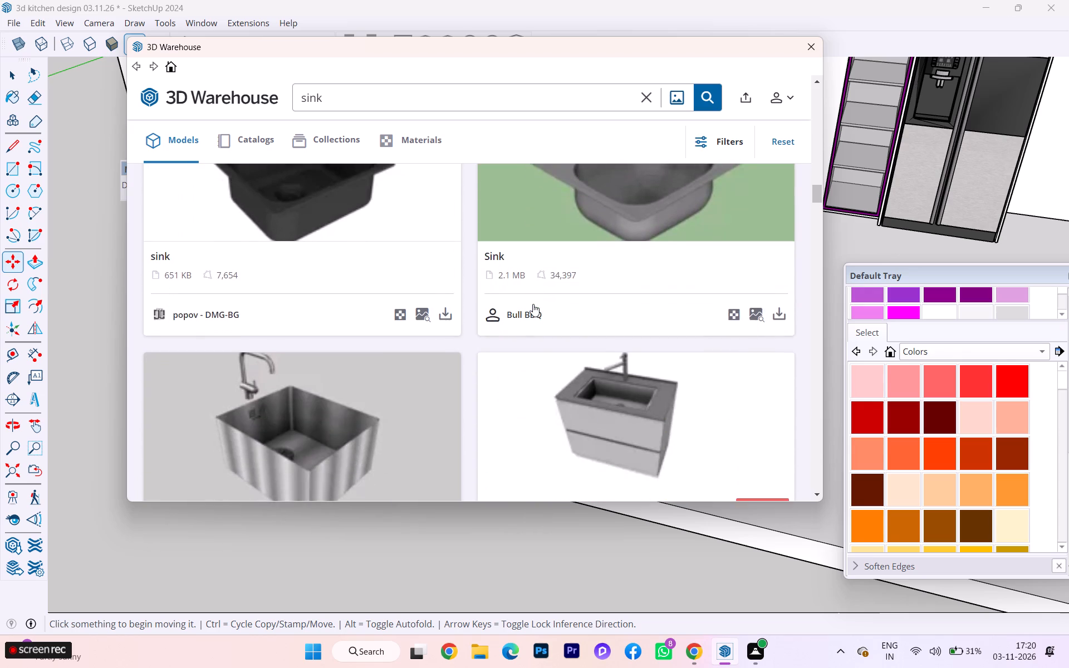
{"action": "scroll", "coordinate": [533, 304], "scroll_direction": "down", "scroll_amount": 8}
{"action": "scroll", "coordinate": [533, 304], "scroll_direction": "up", "scroll_amount": 1}
{"action": "scroll", "coordinate": [533, 304], "scroll_direction": "down", "scroll_amount": 4}
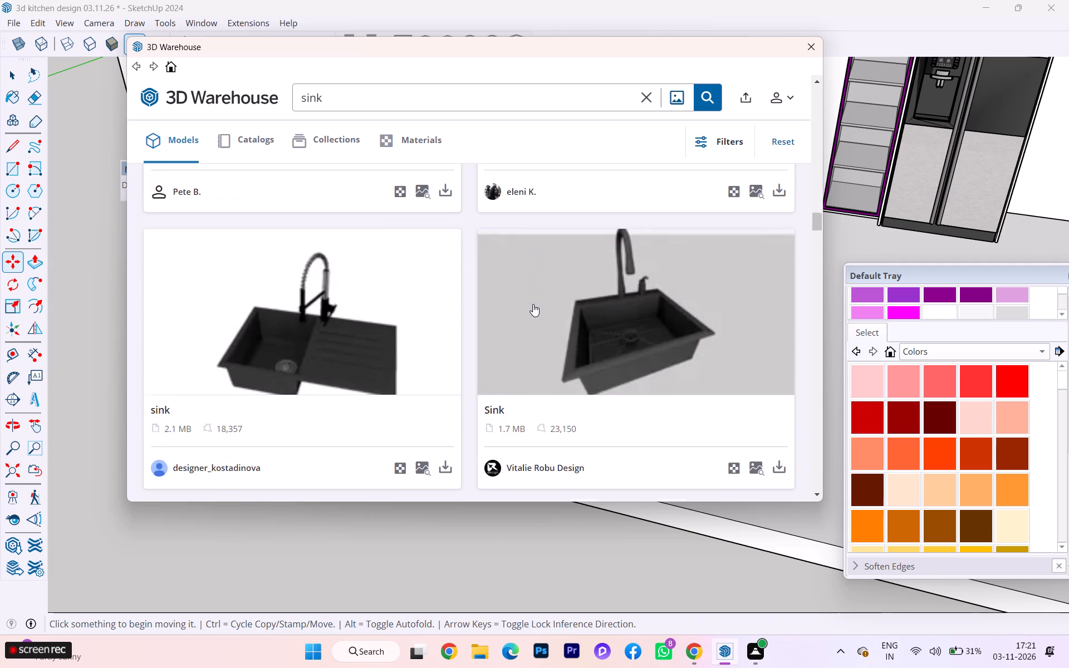
{"action": "scroll", "coordinate": [533, 304], "scroll_direction": "down", "scroll_amount": 2}
{"action": "scroll", "coordinate": [533, 304], "scroll_direction": "up", "scroll_amount": 4}
{"action": "scroll", "coordinate": [533, 304], "scroll_direction": "down", "scroll_amount": 5}
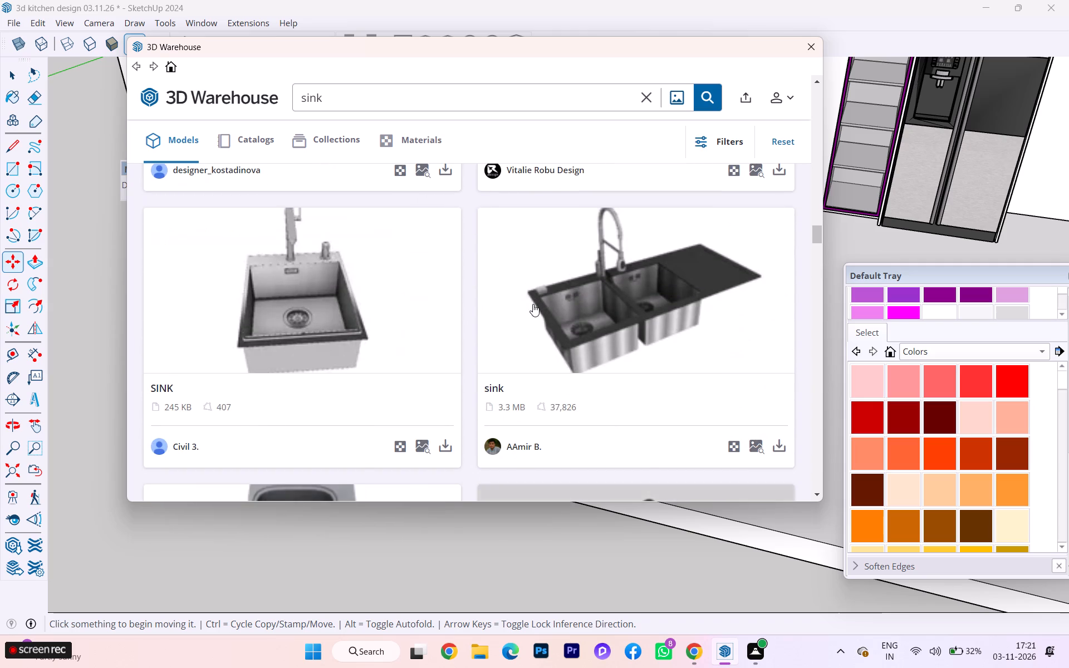
{"action": "scroll", "coordinate": [533, 304], "scroll_direction": "down", "scroll_amount": 5}
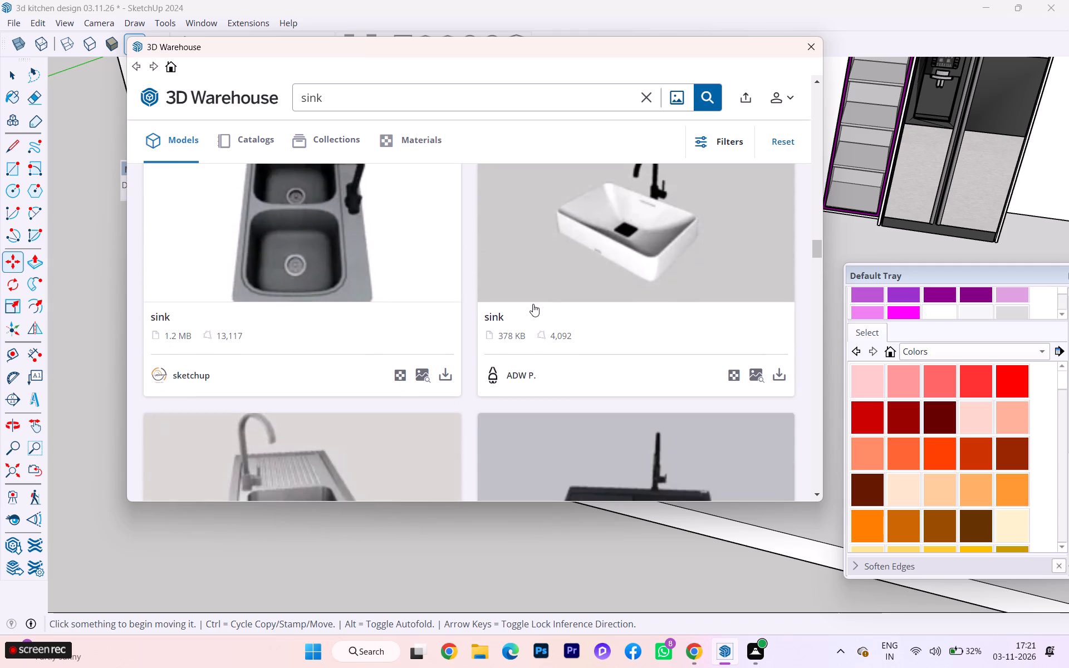
{"action": "scroll", "coordinate": [533, 304], "scroll_direction": "up", "scroll_amount": 1}
{"action": "scroll", "coordinate": [533, 304], "scroll_direction": "down", "scroll_amount": 10}
{"action": "scroll", "coordinate": [533, 304], "scroll_direction": "up", "scroll_amount": 1}
{"action": "scroll", "coordinate": [533, 304], "scroll_direction": "down", "scroll_amount": 1}
{"action": "scroll", "coordinate": [533, 304], "scroll_direction": "up", "scroll_amount": 2}
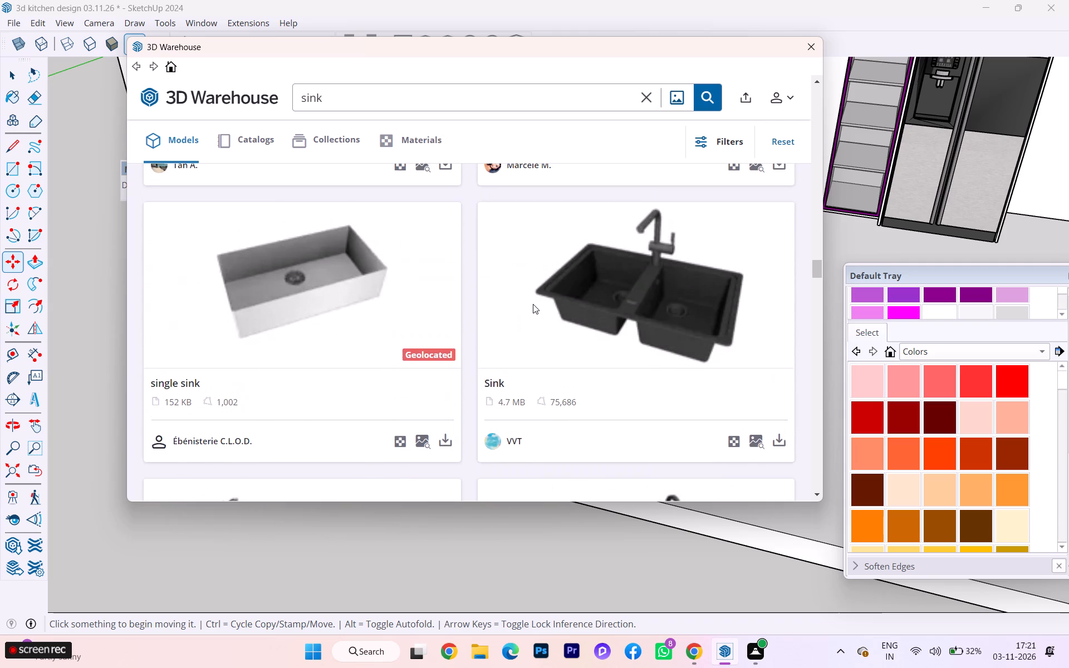
{"action": "scroll", "coordinate": [533, 304], "scroll_direction": "down", "scroll_amount": 8}
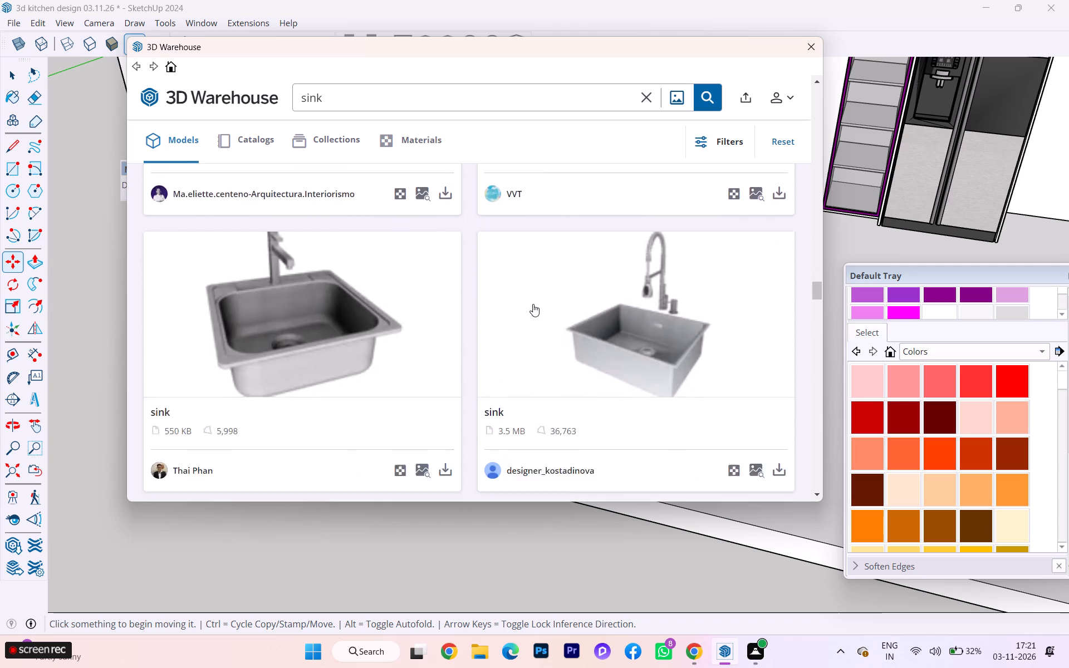
{"action": "scroll", "coordinate": [533, 304], "scroll_direction": "down", "scroll_amount": 9}
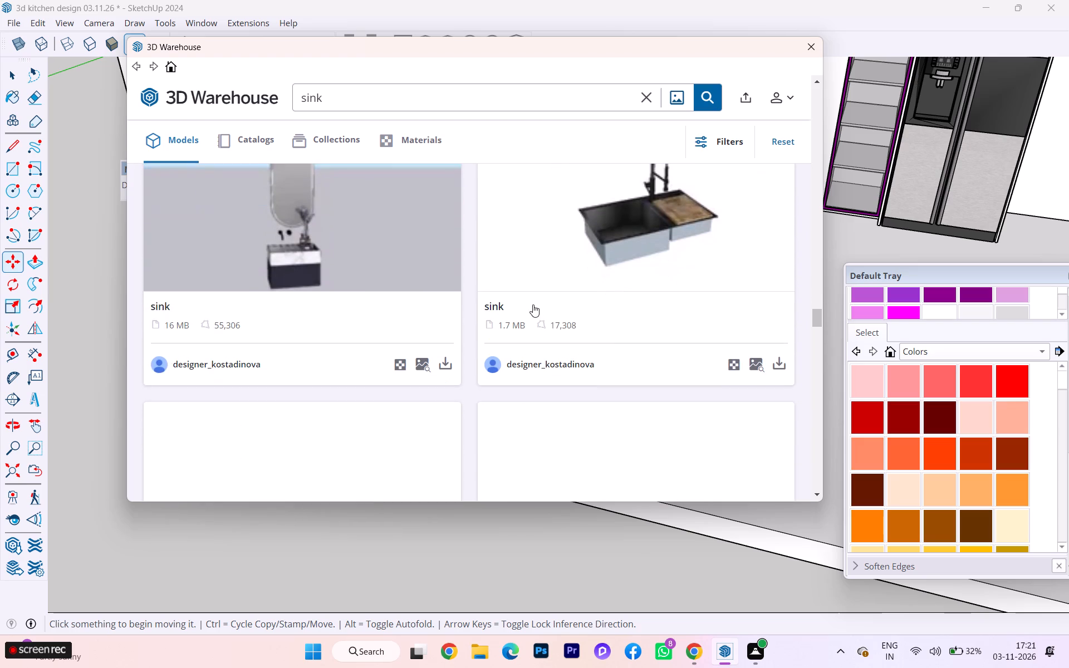
{"action": "scroll", "coordinate": [533, 304], "scroll_direction": "up", "scroll_amount": 3}
{"action": "scroll", "coordinate": [533, 304], "scroll_direction": "down", "scroll_amount": 4}
{"action": "scroll", "coordinate": [533, 304], "scroll_direction": "up", "scroll_amount": 2}
{"action": "scroll", "coordinate": [533, 304], "scroll_direction": "down", "scroll_amount": 3}
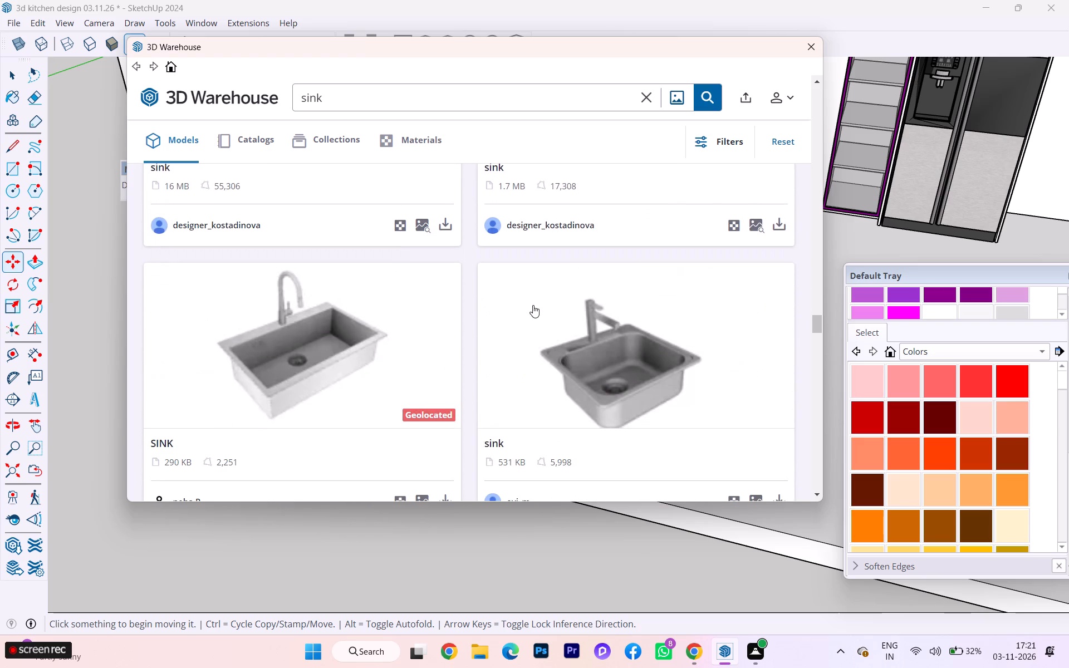
{"action": "scroll", "coordinate": [533, 306], "scroll_direction": "down", "scroll_amount": 4}
{"action": "scroll", "coordinate": [533, 307], "scroll_direction": "up", "scroll_amount": 1}
{"action": "scroll", "coordinate": [533, 307], "scroll_direction": "down", "scroll_amount": 4}
{"action": "scroll", "coordinate": [533, 307], "scroll_direction": "up", "scroll_amount": 1}
{"action": "scroll", "coordinate": [533, 307], "scroll_direction": "down", "scroll_amount": 7}
{"action": "scroll", "coordinate": [533, 307], "scroll_direction": "up", "scroll_amount": 1}
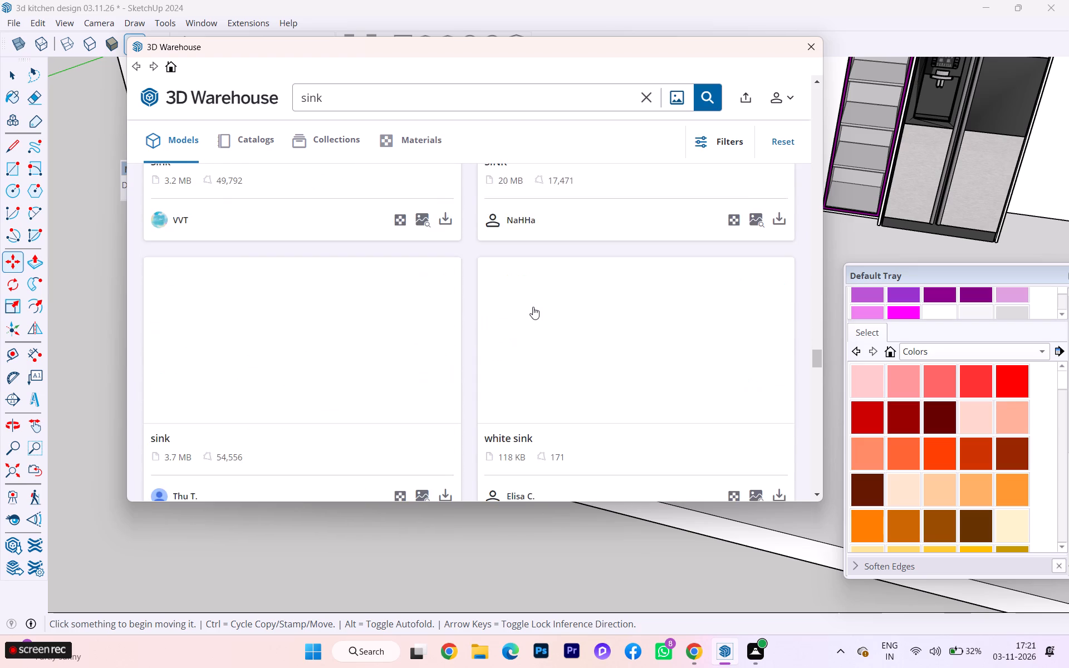
{"action": "scroll", "coordinate": [533, 307], "scroll_direction": "up", "scroll_amount": 2}
{"action": "scroll", "coordinate": [533, 307], "scroll_direction": "down", "scroll_amount": 4}
{"action": "scroll", "coordinate": [533, 307], "scroll_direction": "up", "scroll_amount": 1}
{"action": "scroll", "coordinate": [533, 307], "scroll_direction": "down", "scroll_amount": 3}
{"action": "scroll", "coordinate": [533, 307], "scroll_direction": "up", "scroll_amount": 1}
{"action": "scroll", "coordinate": [533, 307], "scroll_direction": "down", "scroll_amount": 1}
{"action": "scroll", "coordinate": [533, 307], "scroll_direction": "up", "scroll_amount": 1}
{"action": "scroll", "coordinate": [533, 307], "scroll_direction": "down", "scroll_amount": 1}
{"action": "scroll", "coordinate": [533, 307], "scroll_direction": "up", "scroll_amount": 1}
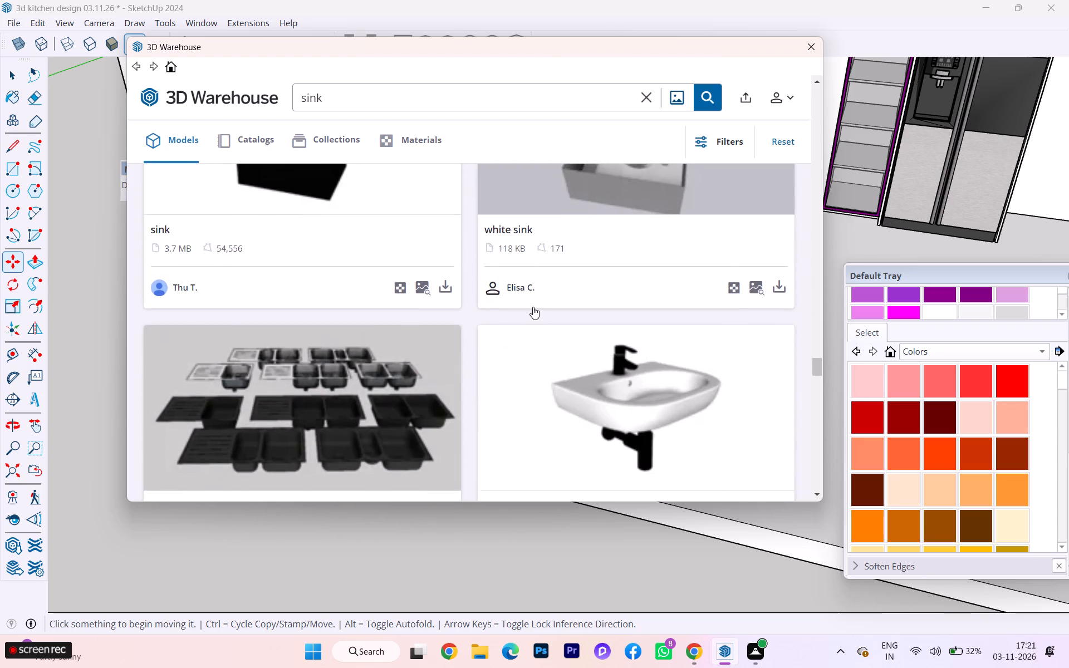
{"action": "scroll", "coordinate": [533, 307], "scroll_direction": "down", "scroll_amount": 3}
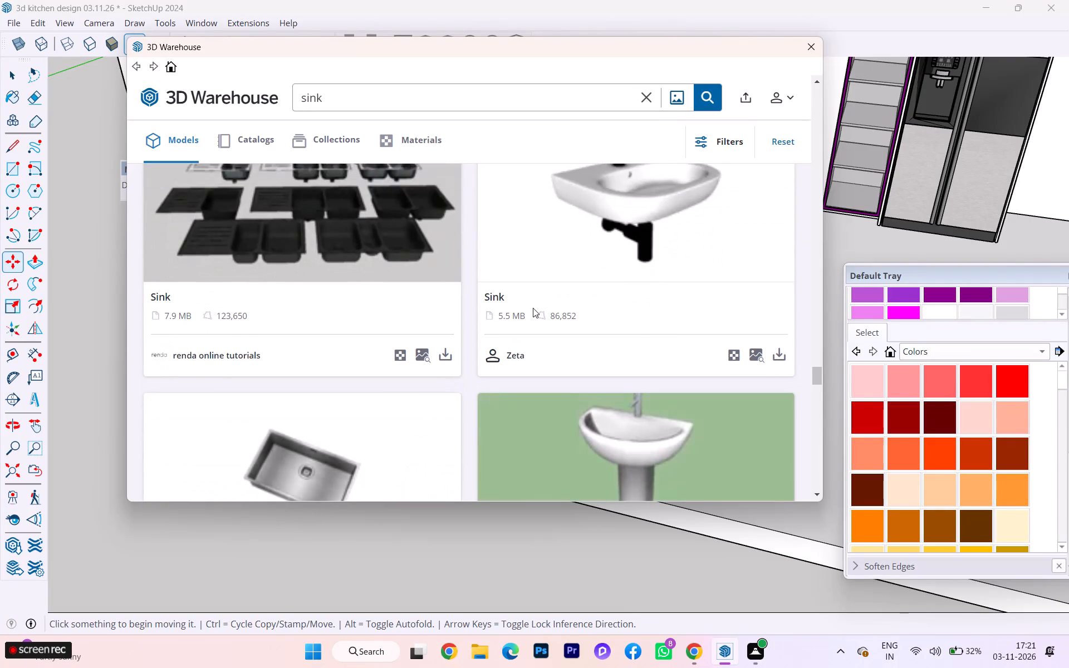
{"action": "scroll", "coordinate": [533, 308], "scroll_direction": "down", "scroll_amount": 3}
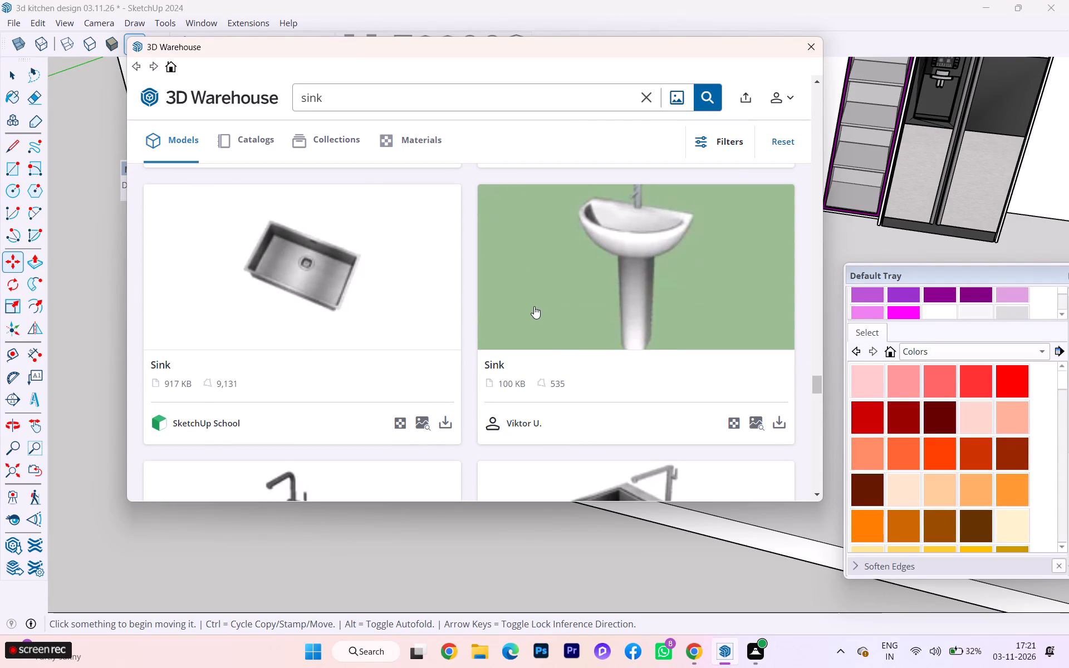
{"action": "scroll", "coordinate": [534, 306], "scroll_direction": "down", "scroll_amount": 2}
{"action": "scroll", "coordinate": [535, 313], "scroll_direction": "up", "scroll_amount": 1}
{"action": "scroll", "coordinate": [535, 313], "scroll_direction": "down", "scroll_amount": 1}
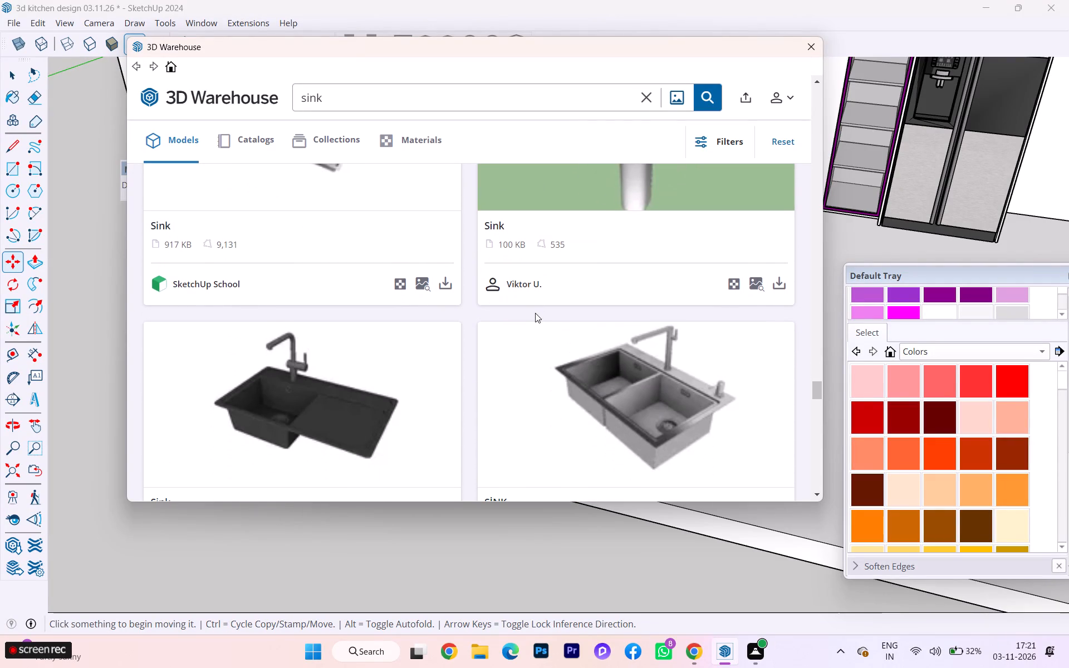
{"action": "scroll", "coordinate": [536, 310], "scroll_direction": "down", "scroll_amount": 4}
{"action": "scroll", "coordinate": [536, 310], "scroll_direction": "up", "scroll_amount": 1}
{"action": "scroll", "coordinate": [536, 310], "scroll_direction": "down", "scroll_amount": 4}
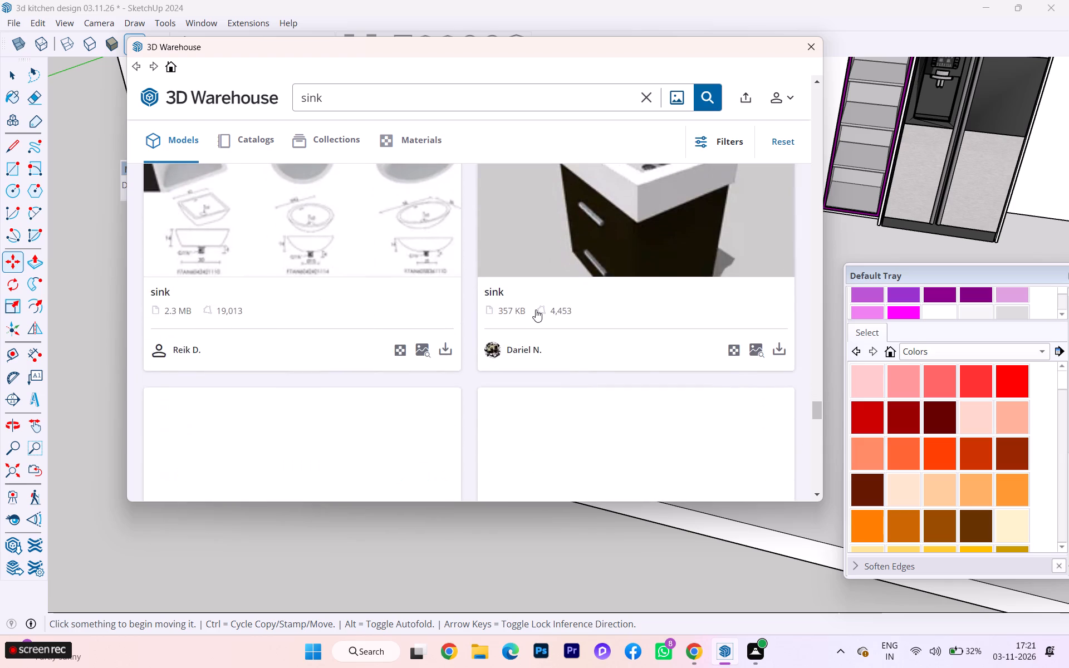
{"action": "scroll", "coordinate": [536, 310], "scroll_direction": "up", "scroll_amount": 3}
{"action": "scroll", "coordinate": [536, 310], "scroll_direction": "down", "scroll_amount": 4}
{"action": "scroll", "coordinate": [536, 310], "scroll_direction": "up", "scroll_amount": 1}
{"action": "scroll", "coordinate": [536, 310], "scroll_direction": "down", "scroll_amount": 4}
{"action": "scroll", "coordinate": [535, 311], "scroll_direction": "up", "scroll_amount": 1}
{"action": "scroll", "coordinate": [535, 311], "scroll_direction": "down", "scroll_amount": 1}
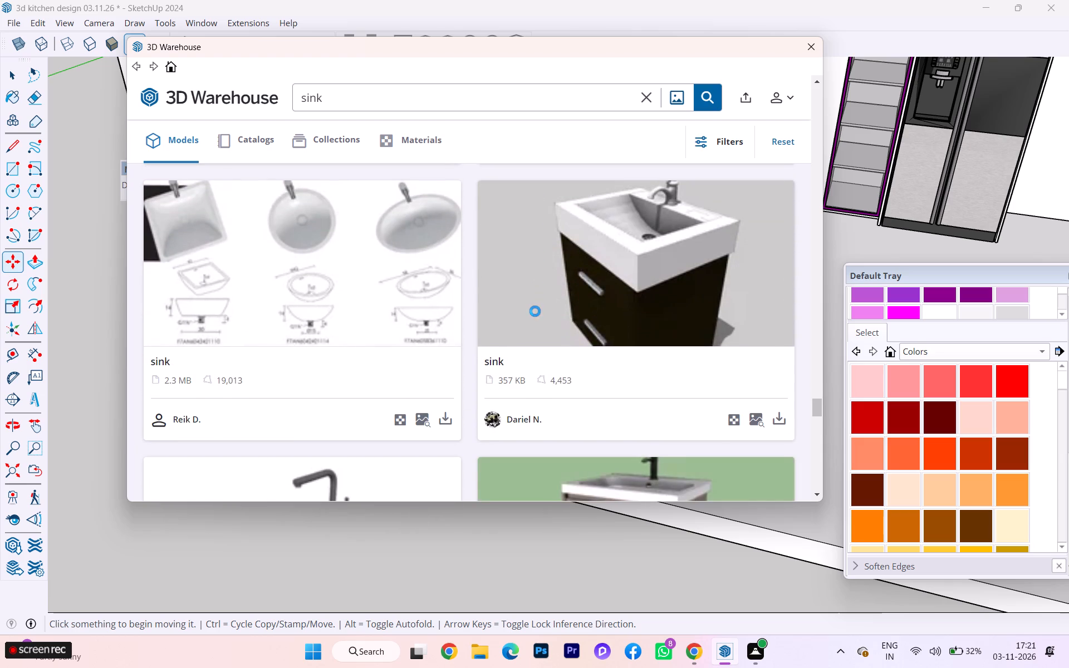
{"action": "scroll", "coordinate": [535, 311], "scroll_direction": "down", "scroll_amount": 1}
{"action": "scroll", "coordinate": [466, 331], "scroll_direction": "up", "scroll_amount": 2}
{"action": "scroll", "coordinate": [607, 301], "scroll_direction": "up", "scroll_amount": 9}
{"action": "scroll", "coordinate": [607, 301], "scroll_direction": "down", "scroll_amount": 2}
{"action": "scroll", "coordinate": [607, 301], "scroll_direction": "up", "scroll_amount": 2}
{"action": "scroll", "coordinate": [653, 302], "scroll_direction": "up", "scroll_amount": 3}
{"action": "scroll", "coordinate": [653, 302], "scroll_direction": "down", "scroll_amount": 6}
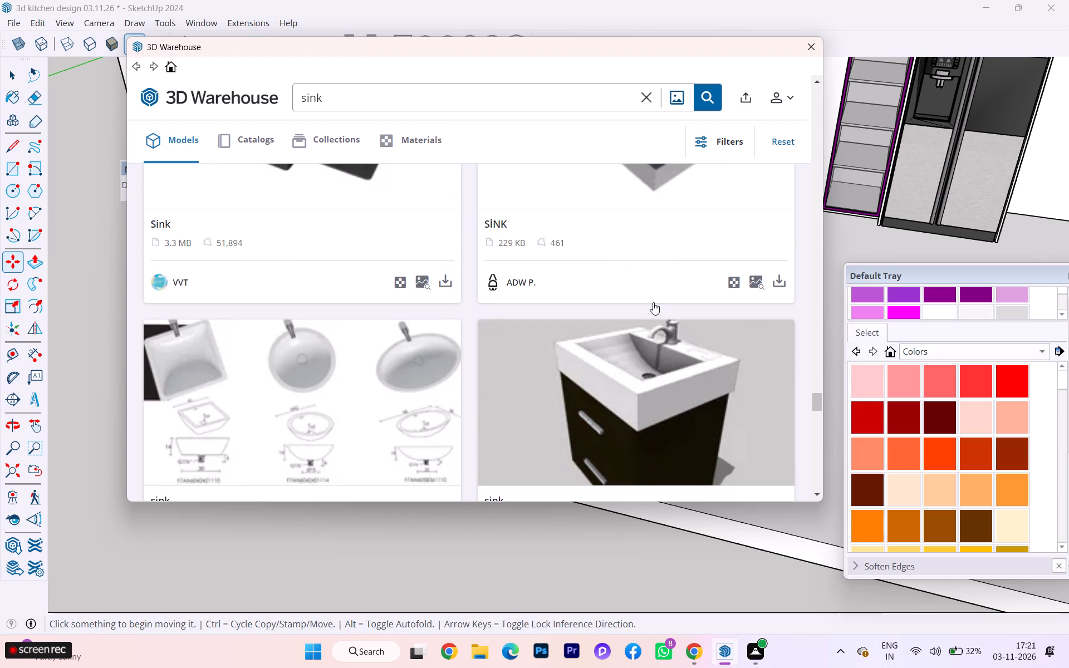
{"action": "scroll", "coordinate": [653, 302], "scroll_direction": "down", "scroll_amount": 1}
{"action": "scroll", "coordinate": [653, 302], "scroll_direction": "up", "scroll_amount": 1}
{"action": "scroll", "coordinate": [653, 302], "scroll_direction": "down", "scroll_amount": 3}
{"action": "scroll", "coordinate": [653, 303], "scroll_direction": "up", "scroll_amount": 1}
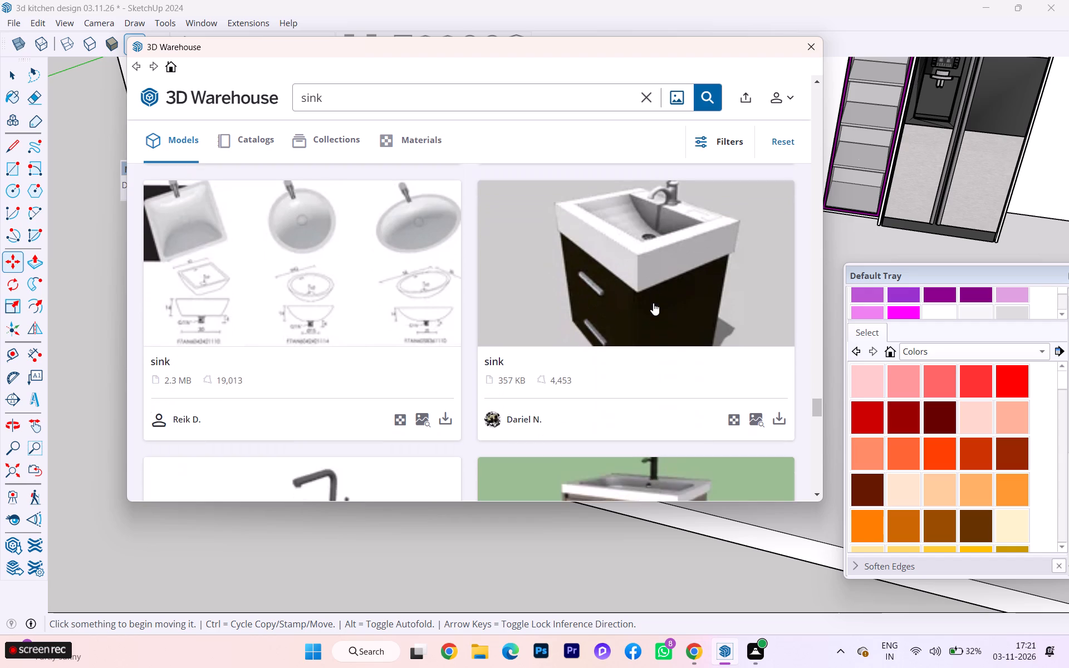
{"action": "scroll", "coordinate": [653, 303], "scroll_direction": "down", "scroll_amount": 9}
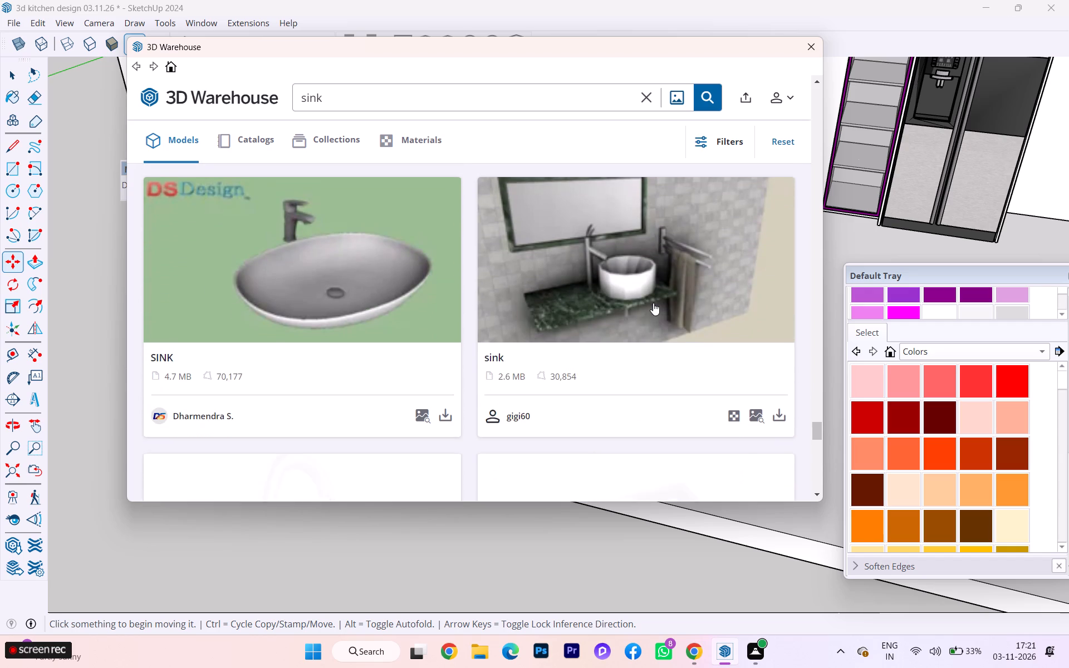
{"action": "scroll", "coordinate": [653, 303], "scroll_direction": "up", "scroll_amount": 2}
{"action": "scroll", "coordinate": [653, 303], "scroll_direction": "down", "scroll_amount": 5}
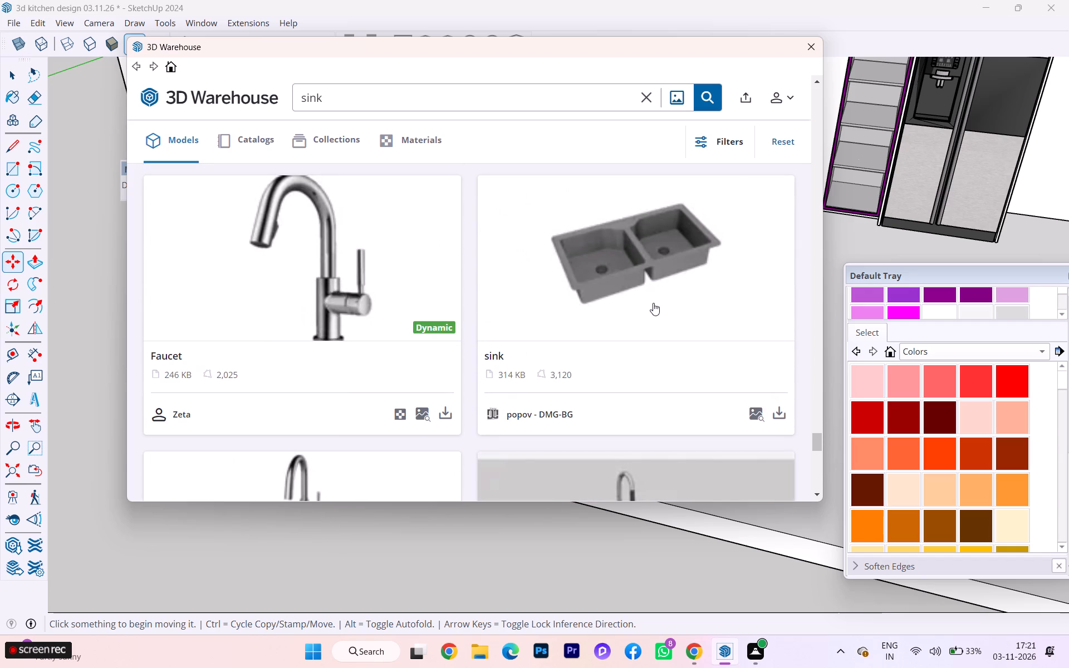
{"action": "scroll", "coordinate": [653, 303], "scroll_direction": "down", "scroll_amount": 3}
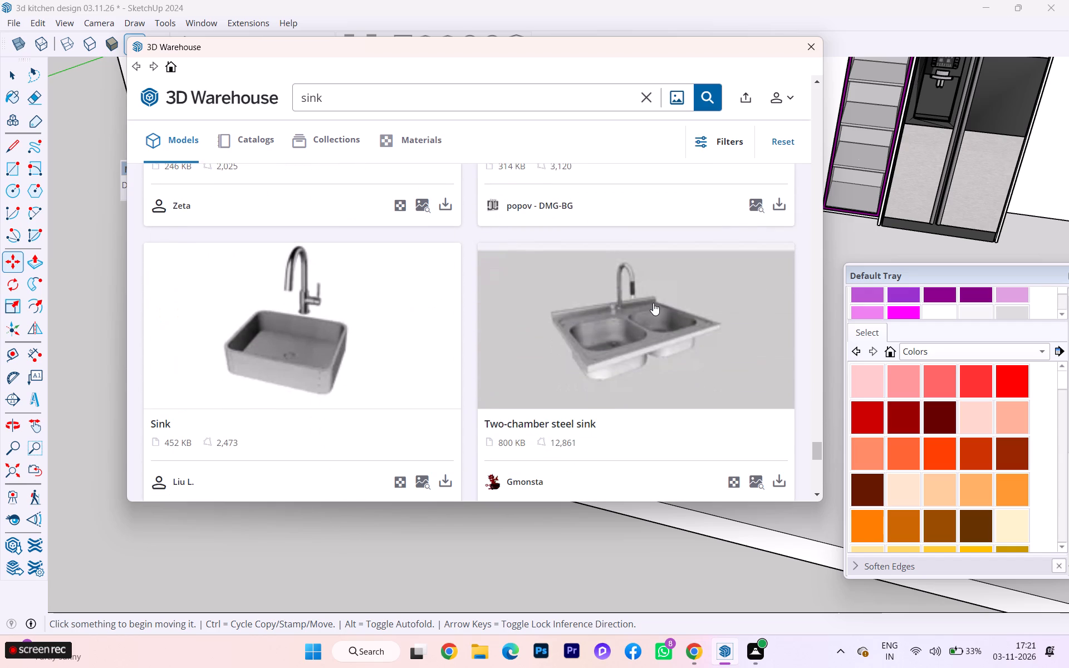
{"action": "scroll", "coordinate": [653, 303], "scroll_direction": "down", "scroll_amount": 4}
{"action": "scroll", "coordinate": [653, 303], "scroll_direction": "up", "scroll_amount": 4}
{"action": "scroll", "coordinate": [653, 303], "scroll_direction": "down", "scroll_amount": 5}
{"action": "scroll", "coordinate": [653, 303], "scroll_direction": "up", "scroll_amount": 2}
{"action": "scroll", "coordinate": [653, 303], "scroll_direction": "down", "scroll_amount": 2}
{"action": "scroll", "coordinate": [653, 303], "scroll_direction": "up", "scroll_amount": 1}
{"action": "scroll", "coordinate": [653, 303], "scroll_direction": "down", "scroll_amount": 6}
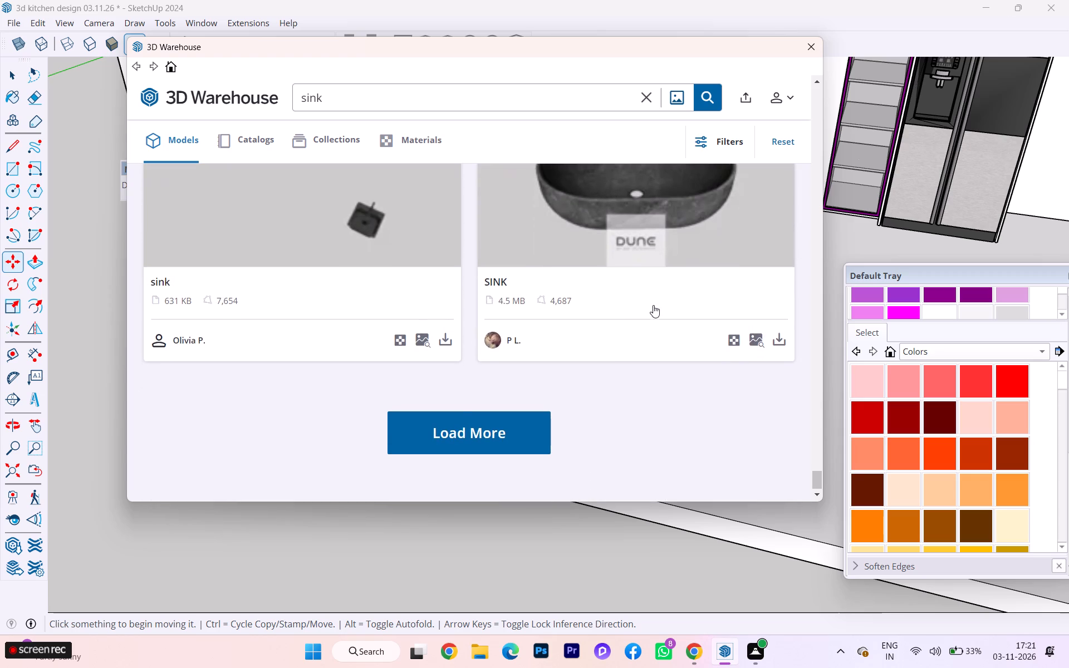
{"action": "scroll", "coordinate": [653, 305], "scroll_direction": "up", "scroll_amount": 9}
{"action": "scroll", "coordinate": [656, 296], "scroll_direction": "down", "scroll_amount": 1}
{"action": "scroll", "coordinate": [657, 297], "scroll_direction": "up", "scroll_amount": 2}
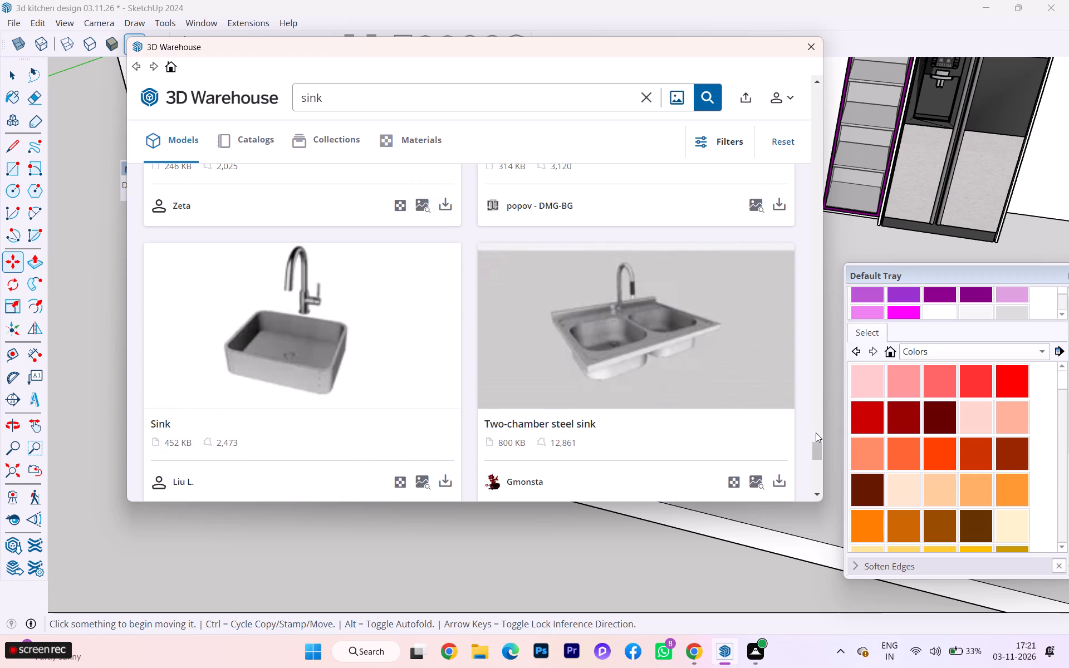
Return to the beginning of the "sink" results and re-examine the first kitchen sink models.
{"action": "left_click_drag", "start_coordinate": [818, 444], "coordinate": [816, 120]}
{"action": "scroll", "coordinate": [628, 286], "scroll_direction": "down", "scroll_amount": 2}
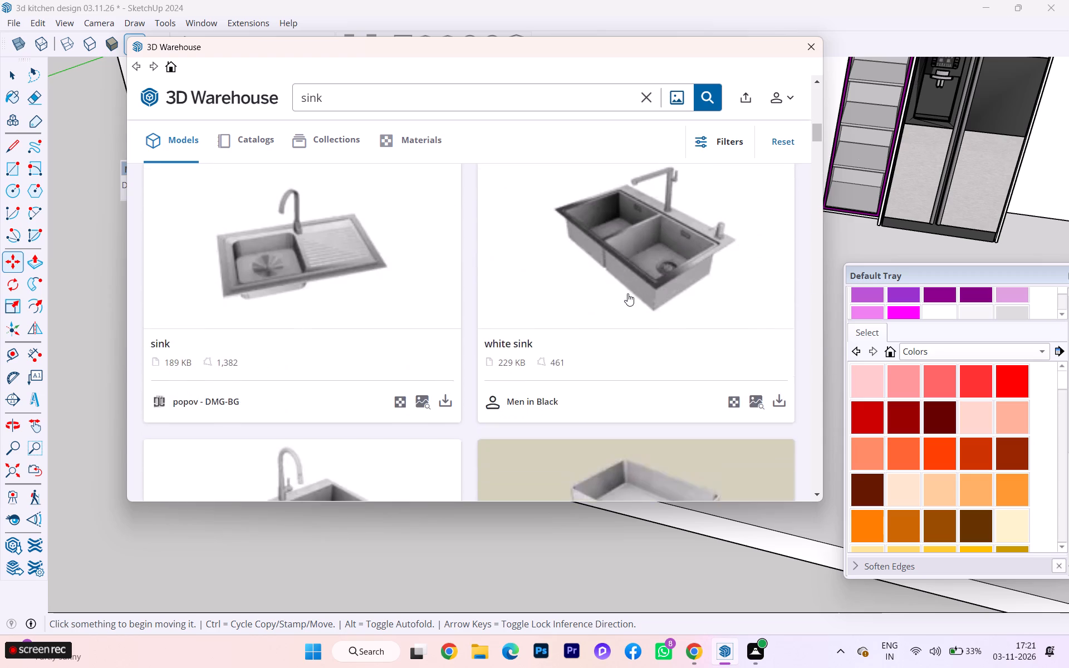
{"action": "scroll", "coordinate": [627, 293], "scroll_direction": "up", "scroll_amount": 10}
{"action": "scroll", "coordinate": [625, 293], "scroll_direction": "down", "scroll_amount": 5}
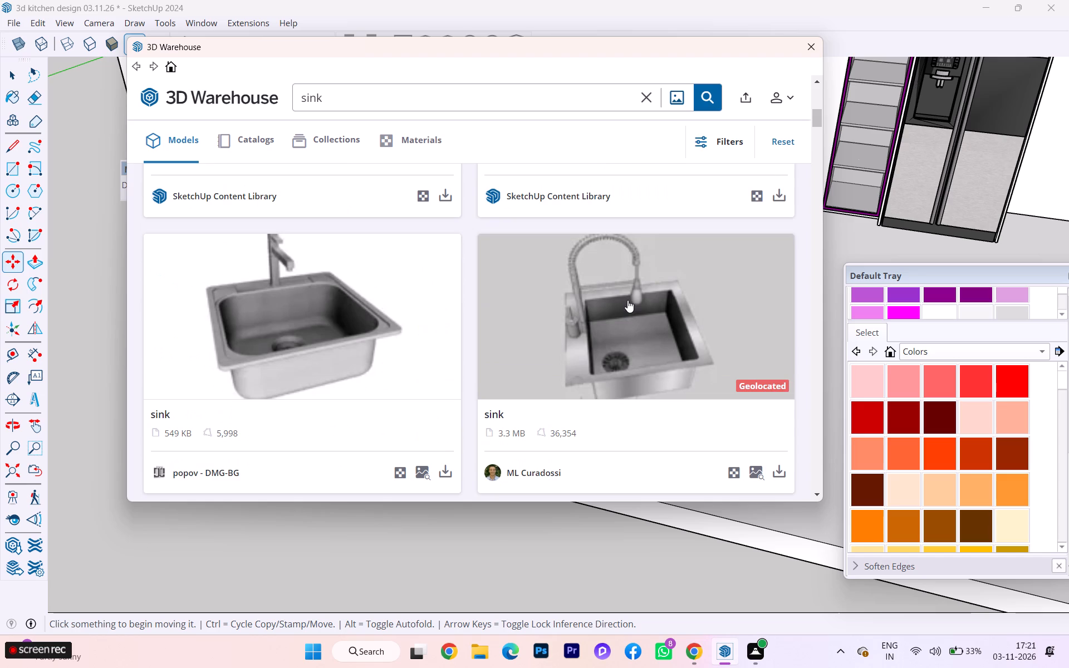
{"action": "scroll", "coordinate": [627, 302], "scroll_direction": "up", "scroll_amount": 4}
{"action": "scroll", "coordinate": [627, 302], "scroll_direction": "down", "scroll_amount": 1}
{"action": "scroll", "coordinate": [627, 302], "scroll_direction": "up", "scroll_amount": 1}
{"action": "scroll", "coordinate": [627, 302], "scroll_direction": "down", "scroll_amount": 4}
{"action": "scroll", "coordinate": [627, 302], "scroll_direction": "up", "scroll_amount": 1}
{"action": "scroll", "coordinate": [627, 302], "scroll_direction": "down", "scroll_amount": 2}
{"action": "scroll", "coordinate": [627, 302], "scroll_direction": "up", "scroll_amount": 2}
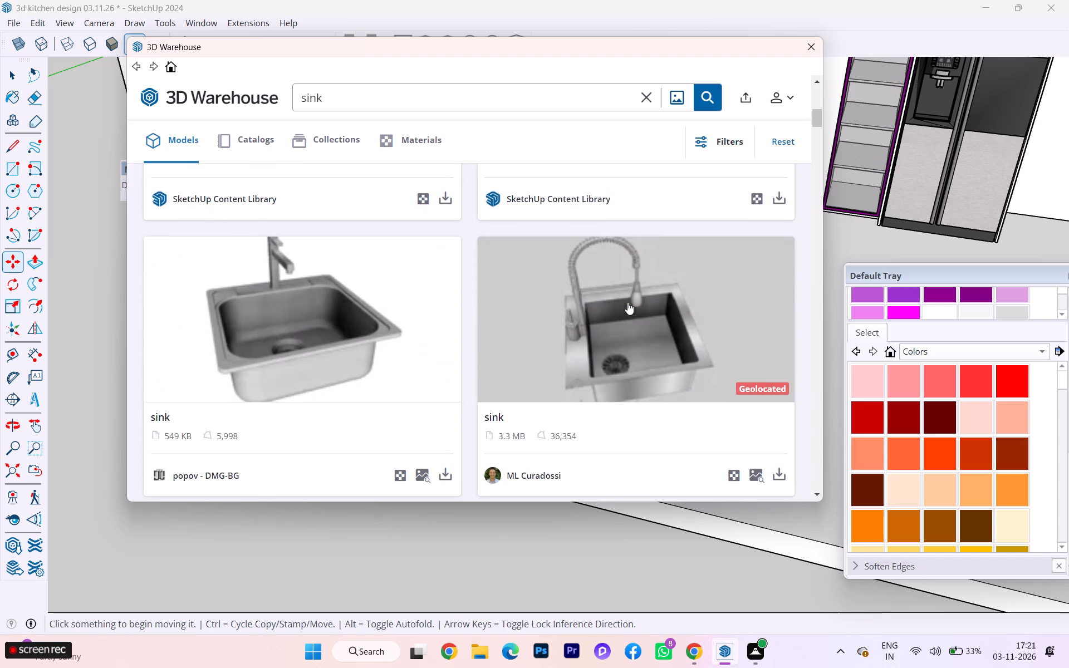
{"action": "scroll", "coordinate": [627, 302], "scroll_direction": "up", "scroll_amount": 5}
{"action": "scroll", "coordinate": [627, 302], "scroll_direction": "down", "scroll_amount": 7}
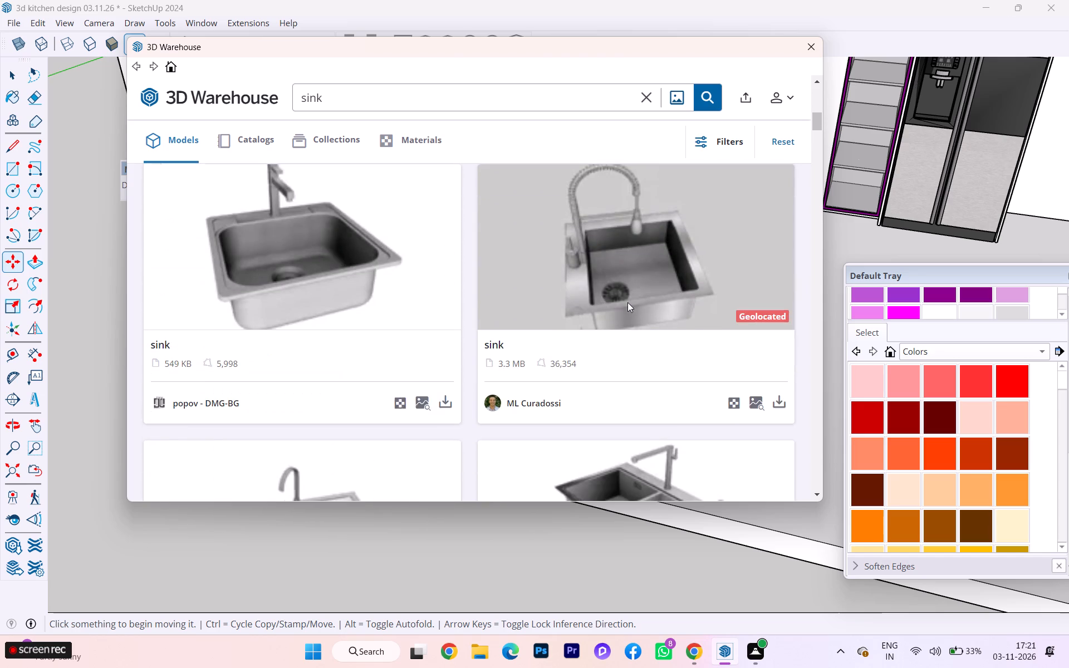
{"action": "scroll", "coordinate": [627, 302], "scroll_direction": "down", "scroll_amount": 1}
{"action": "scroll", "coordinate": [627, 302], "scroll_direction": "up", "scroll_amount": 2}
{"action": "scroll", "coordinate": [627, 302], "scroll_direction": "down", "scroll_amount": 1}
{"action": "scroll", "coordinate": [627, 302], "scroll_direction": "up", "scroll_amount": 1}
{"action": "scroll", "coordinate": [627, 302], "scroll_direction": "down", "scroll_amount": 1}
{"action": "scroll", "coordinate": [627, 302], "scroll_direction": "up", "scroll_amount": 9}
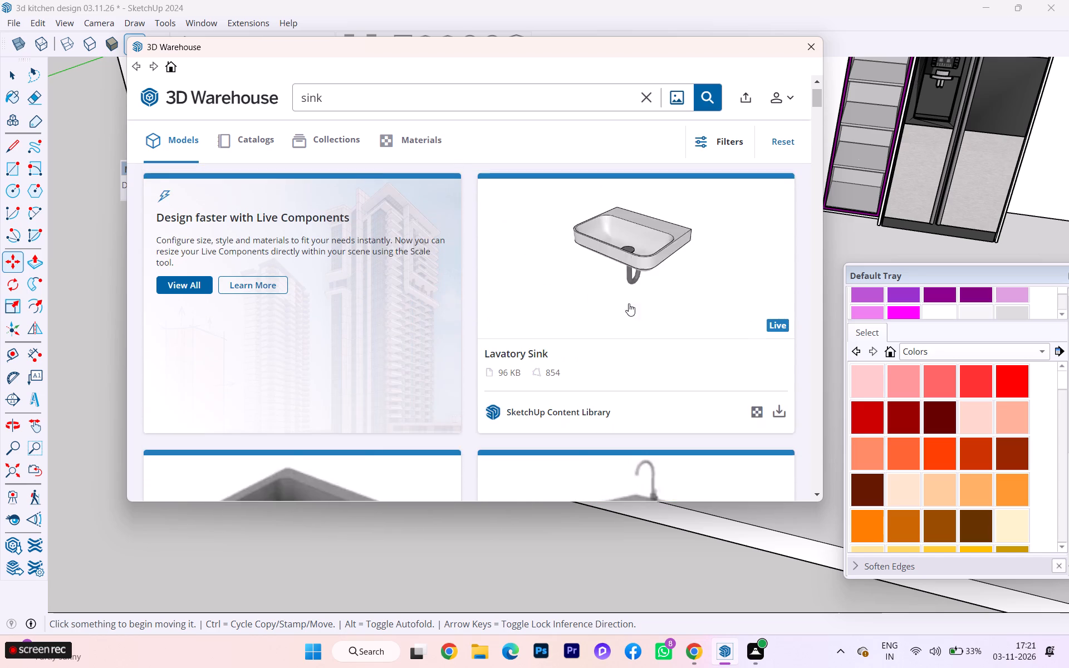
{"action": "scroll", "coordinate": [629, 303], "scroll_direction": "up", "scroll_amount": 8}
{"action": "scroll", "coordinate": [650, 279], "scroll_direction": "down", "scroll_amount": 1}
{"action": "scroll", "coordinate": [650, 279], "scroll_direction": "up", "scroll_amount": 4}
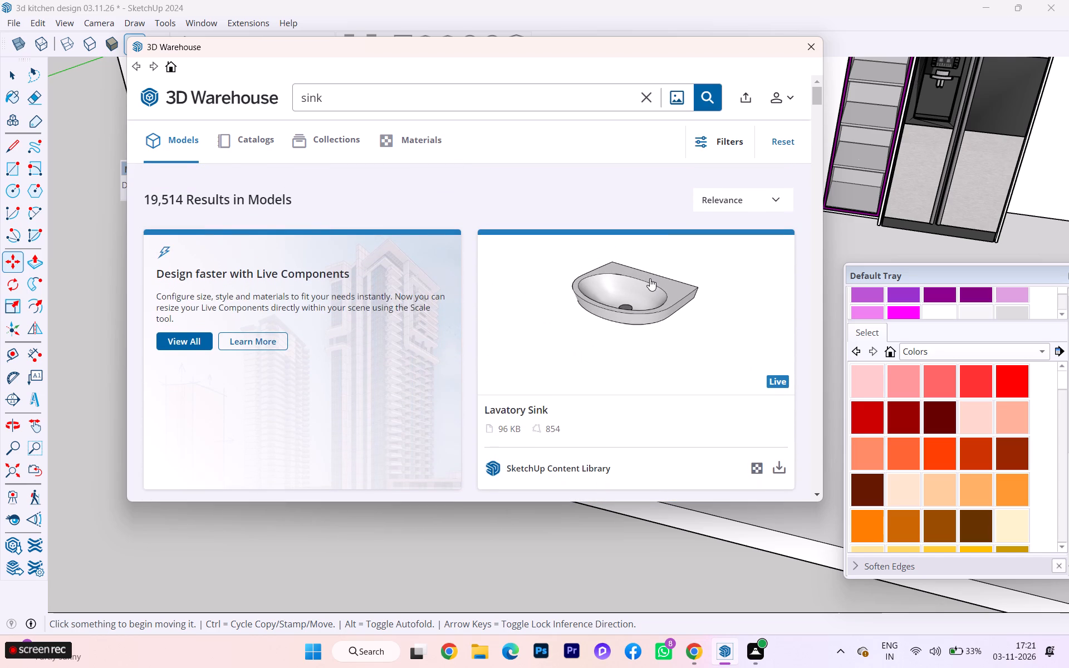
Look through the "sink" model results again for a kitchen sink with tap that suits the worktop.
{"action": "scroll", "coordinate": [650, 278], "scroll_direction": "up", "scroll_amount": 2}
{"action": "scroll", "coordinate": [650, 278], "scroll_direction": "down", "scroll_amount": 1}
{"action": "scroll", "coordinate": [650, 278], "scroll_direction": "up", "scroll_amount": 4}
{"action": "scroll", "coordinate": [650, 278], "scroll_direction": "down", "scroll_amount": 9}
{"action": "scroll", "coordinate": [649, 284], "scroll_direction": "up", "scroll_amount": 1}
{"action": "scroll", "coordinate": [649, 285], "scroll_direction": "down", "scroll_amount": 2}
{"action": "scroll", "coordinate": [648, 286], "scroll_direction": "up", "scroll_amount": 1}
{"action": "scroll", "coordinate": [648, 286], "scroll_direction": "down", "scroll_amount": 2}
{"action": "scroll", "coordinate": [648, 286], "scroll_direction": "up", "scroll_amount": 2}
{"action": "scroll", "coordinate": [648, 286], "scroll_direction": "down", "scroll_amount": 8}
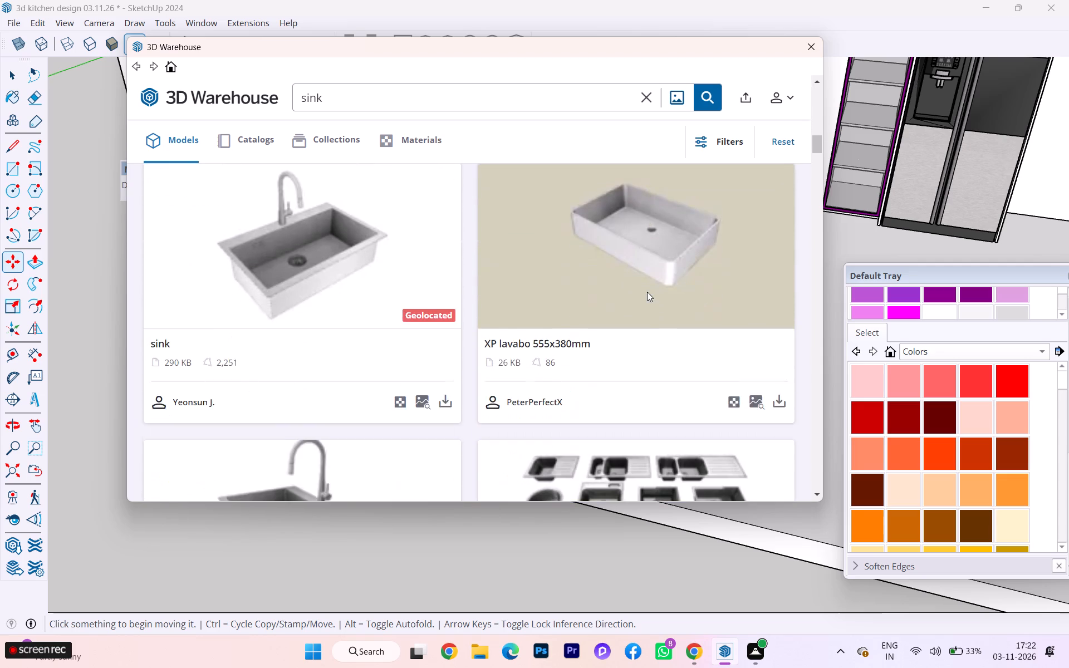
{"action": "scroll", "coordinate": [647, 292], "scroll_direction": "down", "scroll_amount": 1}
{"action": "scroll", "coordinate": [647, 292], "scroll_direction": "up", "scroll_amount": 4}
{"action": "scroll", "coordinate": [647, 292], "scroll_direction": "down", "scroll_amount": 10}
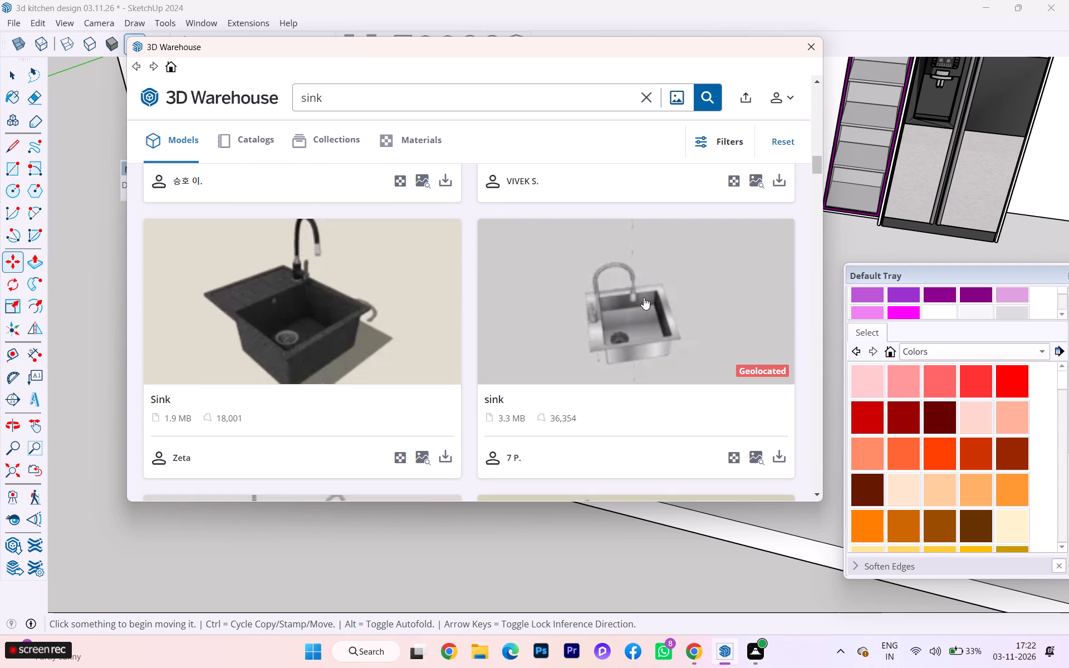
{"action": "scroll", "coordinate": [644, 297], "scroll_direction": "down", "scroll_amount": 2}
{"action": "scroll", "coordinate": [644, 297], "scroll_direction": "up", "scroll_amount": 1}
{"action": "scroll", "coordinate": [644, 297], "scroll_direction": "down", "scroll_amount": 2}
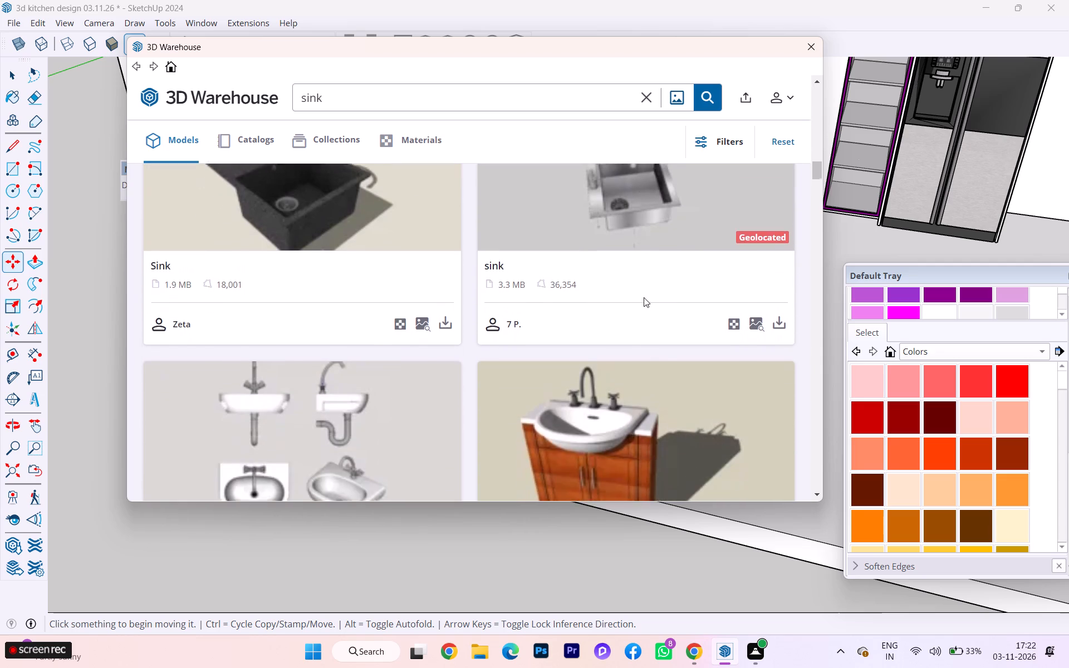
{"action": "scroll", "coordinate": [644, 297], "scroll_direction": "up", "scroll_amount": 2}
{"action": "scroll", "coordinate": [644, 297], "scroll_direction": "down", "scroll_amount": 4}
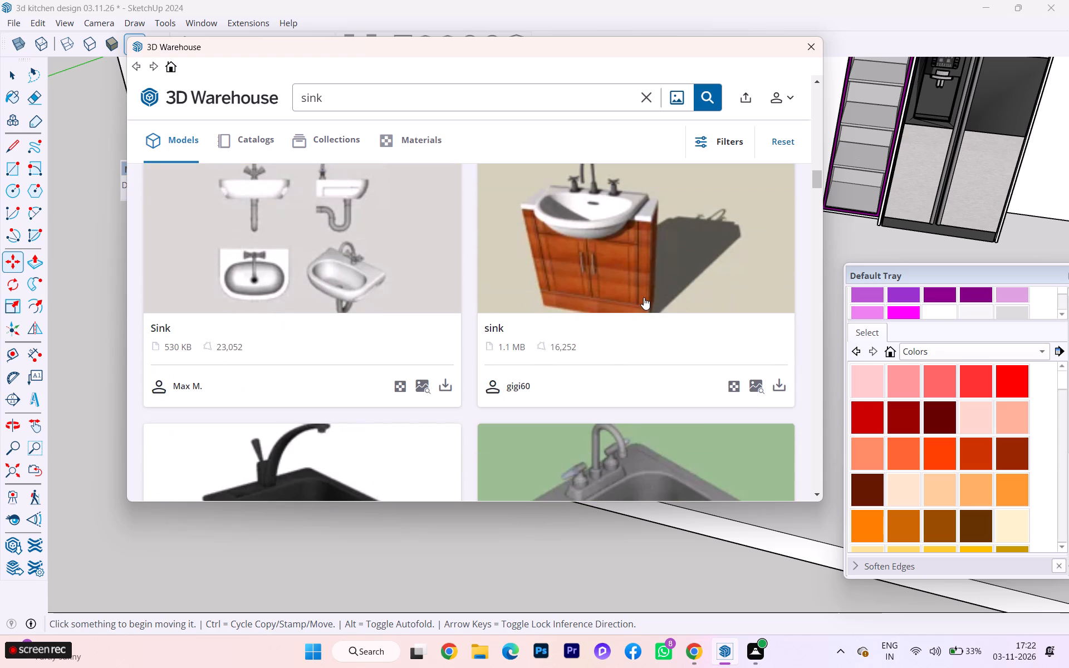
{"action": "scroll", "coordinate": [644, 297], "scroll_direction": "up", "scroll_amount": 1}
{"action": "scroll", "coordinate": [644, 297], "scroll_direction": "down", "scroll_amount": 2}
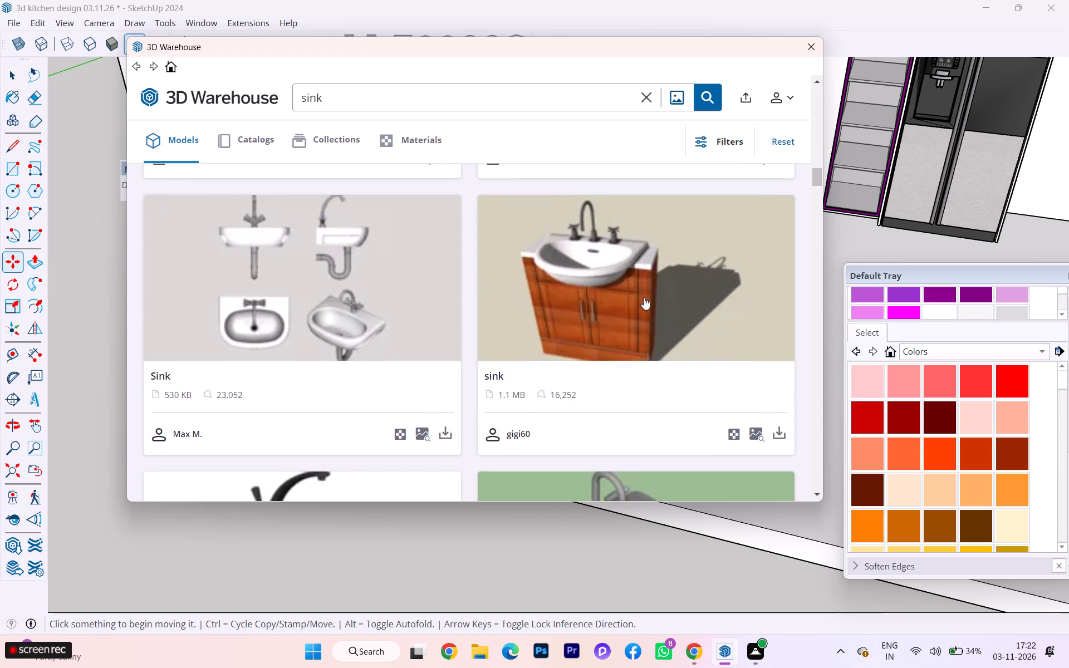
{"action": "scroll", "coordinate": [644, 297], "scroll_direction": "down", "scroll_amount": 4}
{"action": "scroll", "coordinate": [644, 297], "scroll_direction": "up", "scroll_amount": 3}
{"action": "scroll", "coordinate": [644, 297], "scroll_direction": "down", "scroll_amount": 1}
{"action": "scroll", "coordinate": [644, 297], "scroll_direction": "up", "scroll_amount": 2}
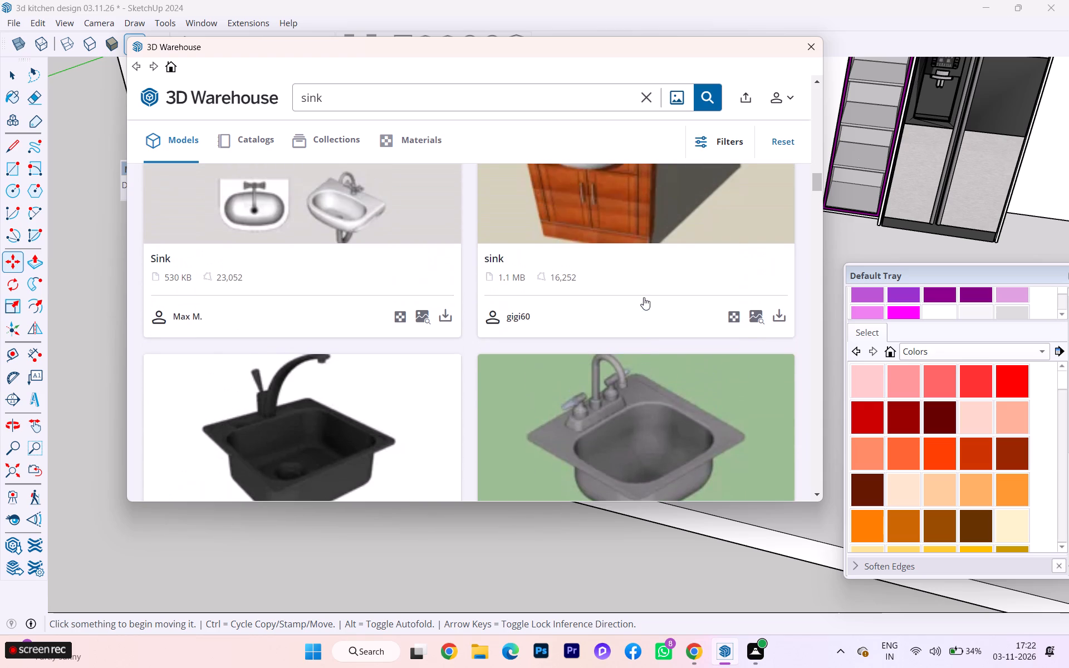
{"action": "scroll", "coordinate": [644, 297], "scroll_direction": "down", "scroll_amount": 4}
{"action": "scroll", "coordinate": [644, 297], "scroll_direction": "up", "scroll_amount": 7}
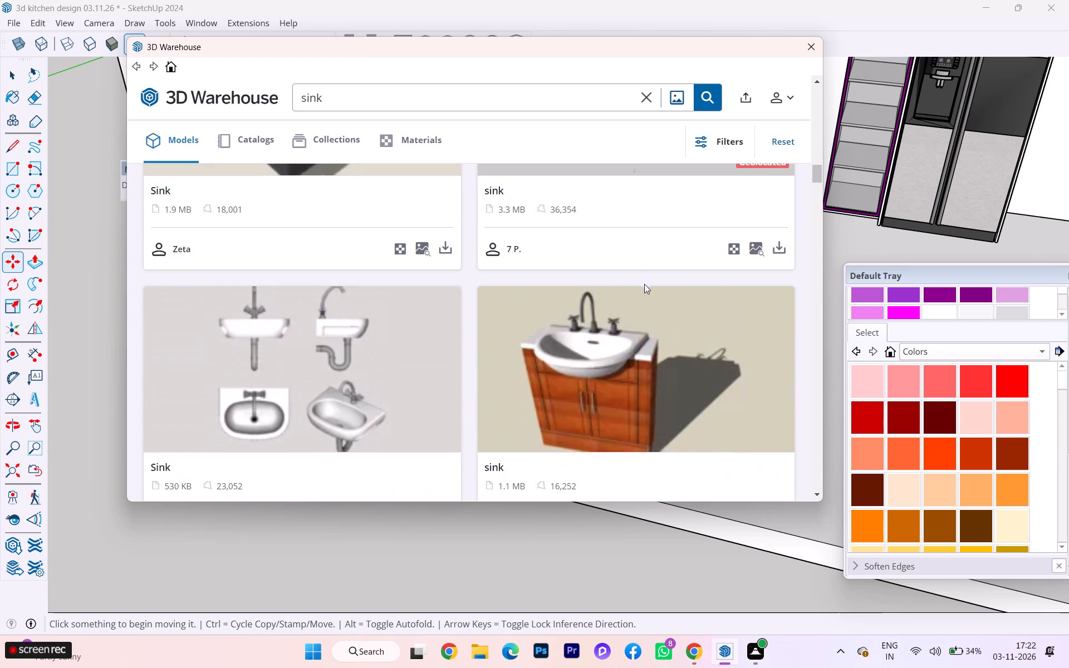
{"action": "scroll", "coordinate": [644, 286], "scroll_direction": "down", "scroll_amount": 1}
{"action": "scroll", "coordinate": [644, 286], "scroll_direction": "up", "scroll_amount": 1}
{"action": "scroll", "coordinate": [643, 287], "scroll_direction": "down", "scroll_amount": 6}
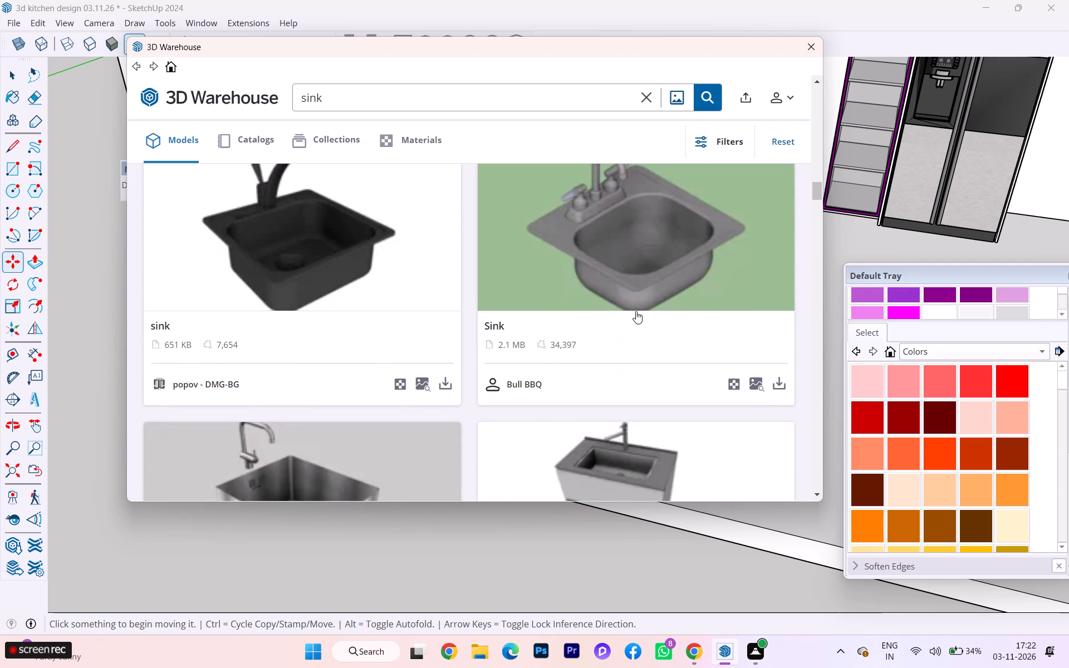
{"action": "scroll", "coordinate": [636, 311], "scroll_direction": "down", "scroll_amount": 4}
{"action": "scroll", "coordinate": [636, 311], "scroll_direction": "up", "scroll_amount": 4}
{"action": "scroll", "coordinate": [636, 311], "scroll_direction": "down", "scroll_amount": 1}
{"action": "scroll", "coordinate": [636, 311], "scroll_direction": "up", "scroll_amount": 3}
{"action": "scroll", "coordinate": [635, 311], "scroll_direction": "down", "scroll_amount": 6}
{"action": "scroll", "coordinate": [635, 311], "scroll_direction": "up", "scroll_amount": 1}
{"action": "scroll", "coordinate": [635, 311], "scroll_direction": "down", "scroll_amount": 2}
{"action": "scroll", "coordinate": [635, 312], "scroll_direction": "up", "scroll_amount": 1}
{"action": "scroll", "coordinate": [635, 312], "scroll_direction": "down", "scroll_amount": 4}
{"action": "scroll", "coordinate": [634, 321], "scroll_direction": "up", "scroll_amount": 1}
{"action": "scroll", "coordinate": [634, 321], "scroll_direction": "down", "scroll_amount": 1}
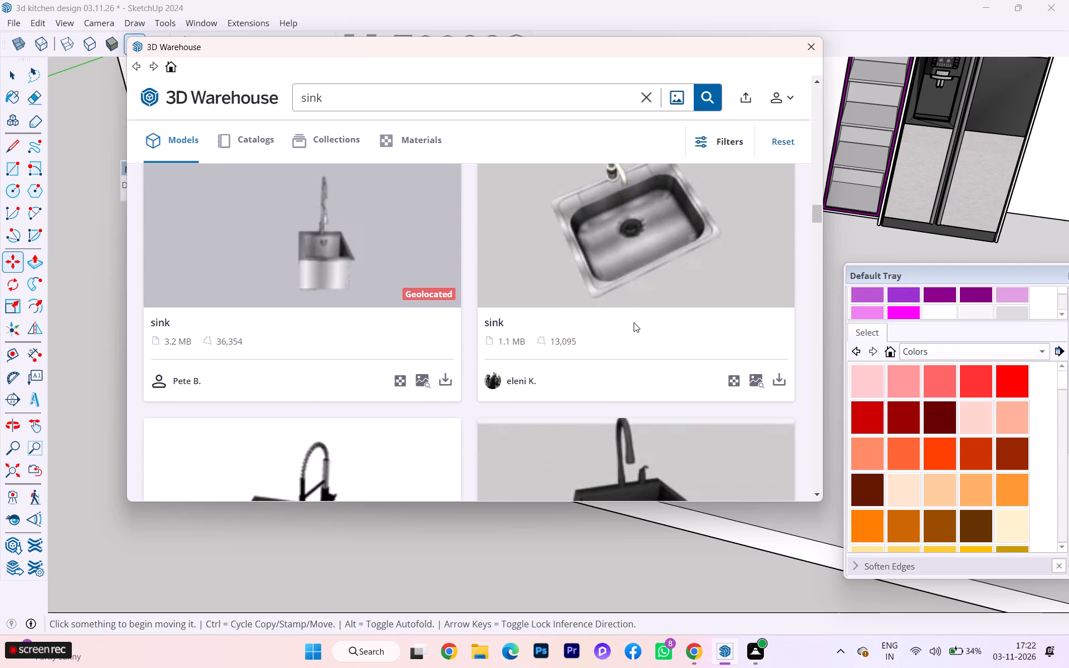
{"action": "scroll", "coordinate": [634, 322], "scroll_direction": "down", "scroll_amount": 2}
{"action": "scroll", "coordinate": [634, 322], "scroll_direction": "up", "scroll_amount": 1}
{"action": "scroll", "coordinate": [634, 322], "scroll_direction": "down", "scroll_amount": 4}
{"action": "scroll", "coordinate": [634, 322], "scroll_direction": "up", "scroll_amount": 1}
{"action": "scroll", "coordinate": [634, 322], "scroll_direction": "down", "scroll_amount": 3}
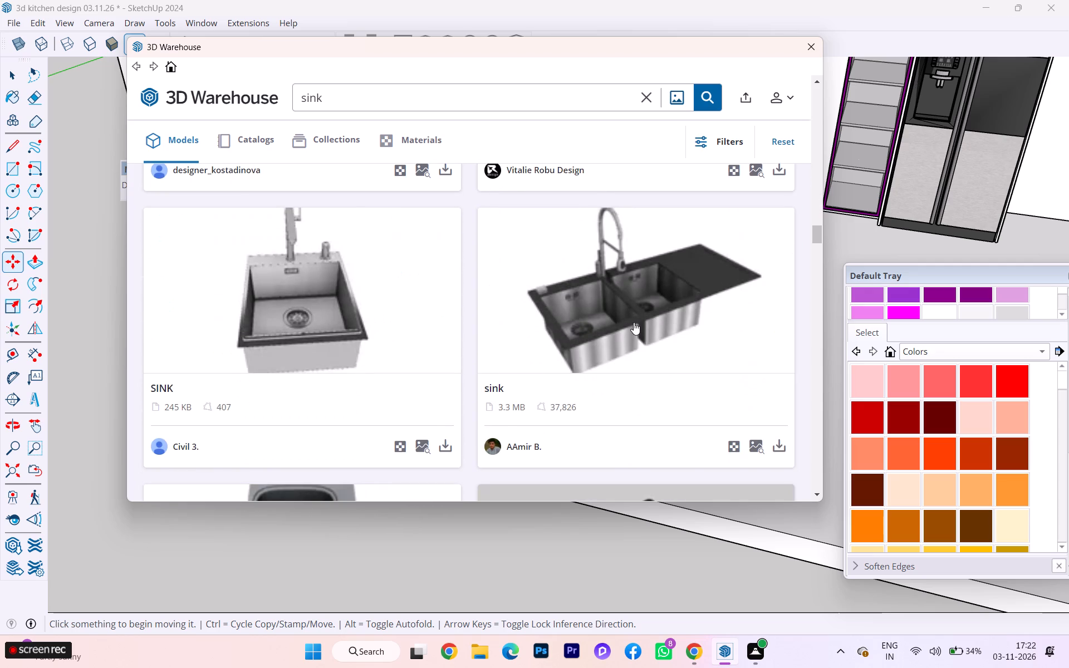
{"action": "scroll", "coordinate": [634, 322], "scroll_direction": "down", "scroll_amount": 3}
{"action": "scroll", "coordinate": [634, 322], "scroll_direction": "up", "scroll_amount": 2}
{"action": "scroll", "coordinate": [634, 322], "scroll_direction": "down", "scroll_amount": 1}
{"action": "scroll", "coordinate": [634, 322], "scroll_direction": "up", "scroll_amount": 2}
{"action": "scroll", "coordinate": [634, 322], "scroll_direction": "down", "scroll_amount": 4}
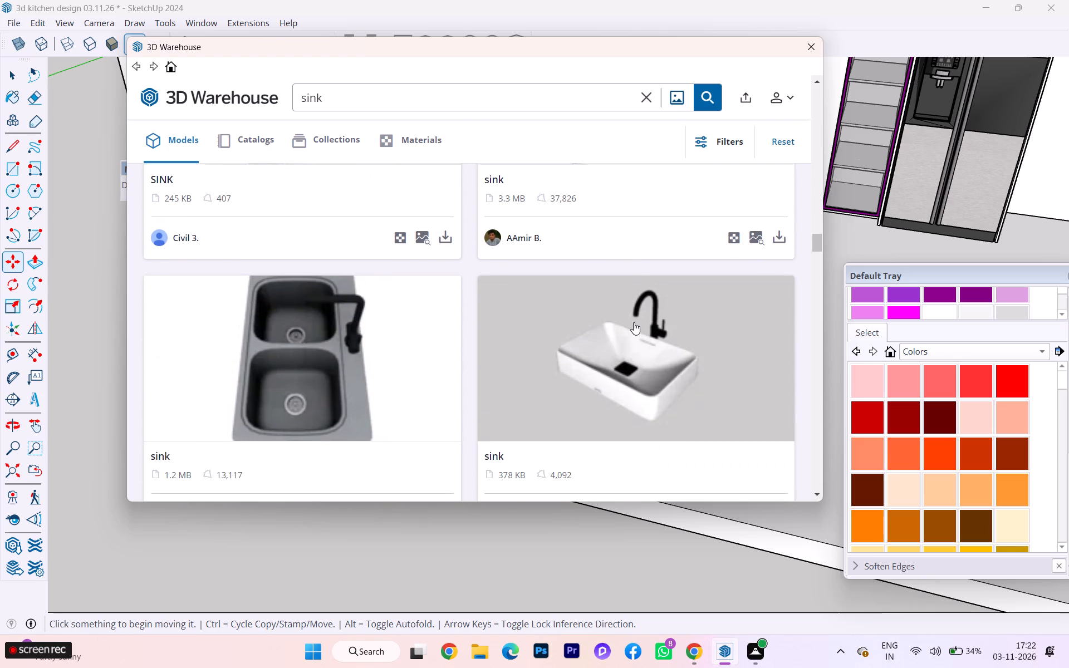
Load the dark grey double-bowl sink with black tap into the model and place it outside the room near the window wall.
{"action": "left_click", "coordinate": [452, 445]}
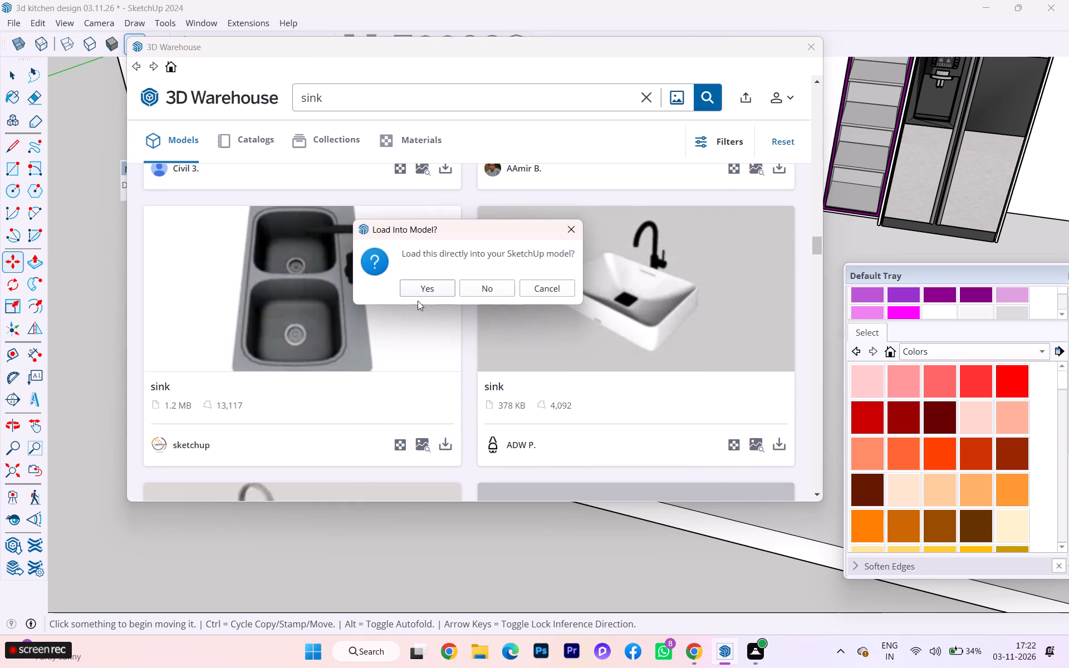
{"action": "left_click", "coordinate": [432, 288]}
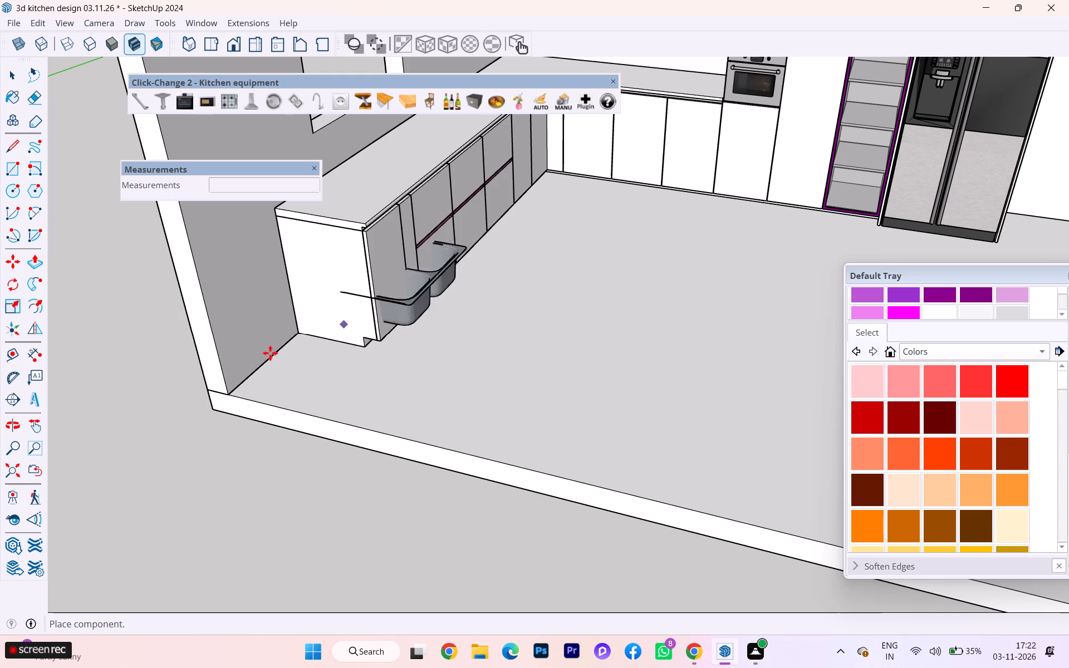
{"action": "scroll", "coordinate": [101, 524], "scroll_direction": "up", "scroll_amount": 5}
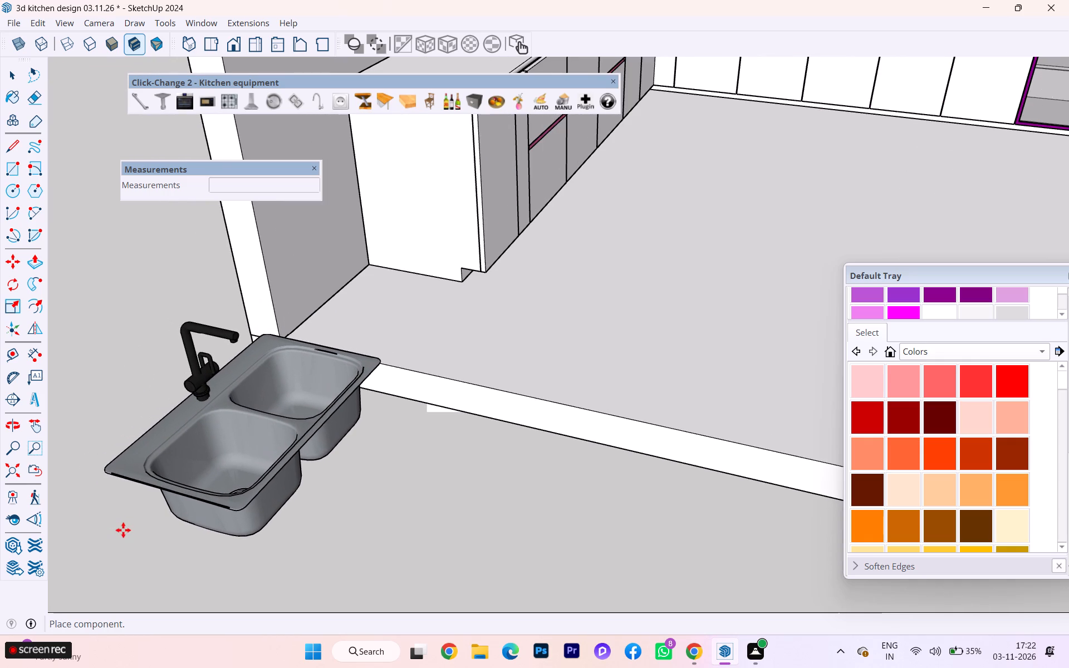
{"action": "left_click", "coordinate": [123, 530]}
Explode the placed double-bowl sink component into its separate sink and tap parts.
{"action": "scroll", "coordinate": [314, 471], "scroll_direction": "down", "scroll_amount": 1}
{"action": "middle_click_drag", "start_coordinate": [266, 491], "coordinate": [121, 495]}
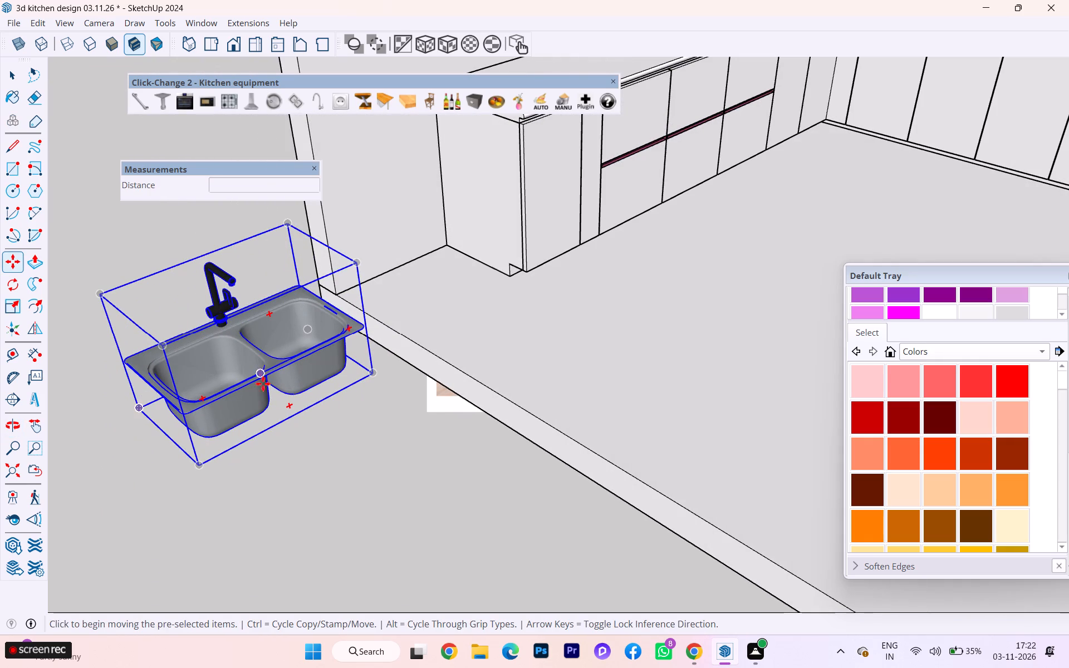
{"action": "right_click", "coordinate": [261, 377]}
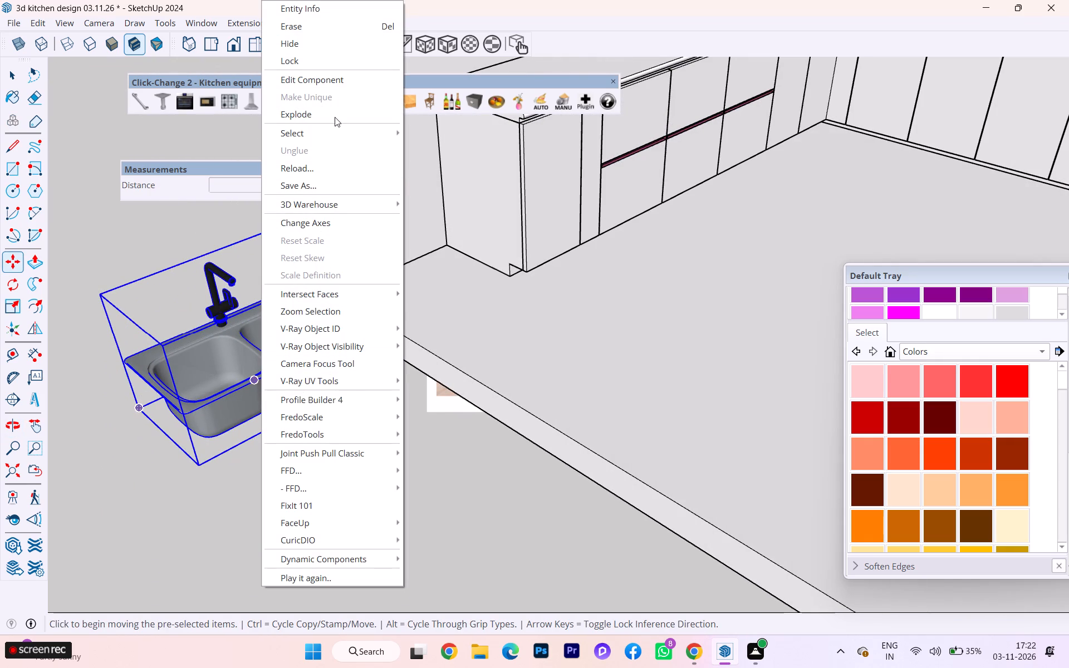
{"action": "left_click", "coordinate": [305, 112]}
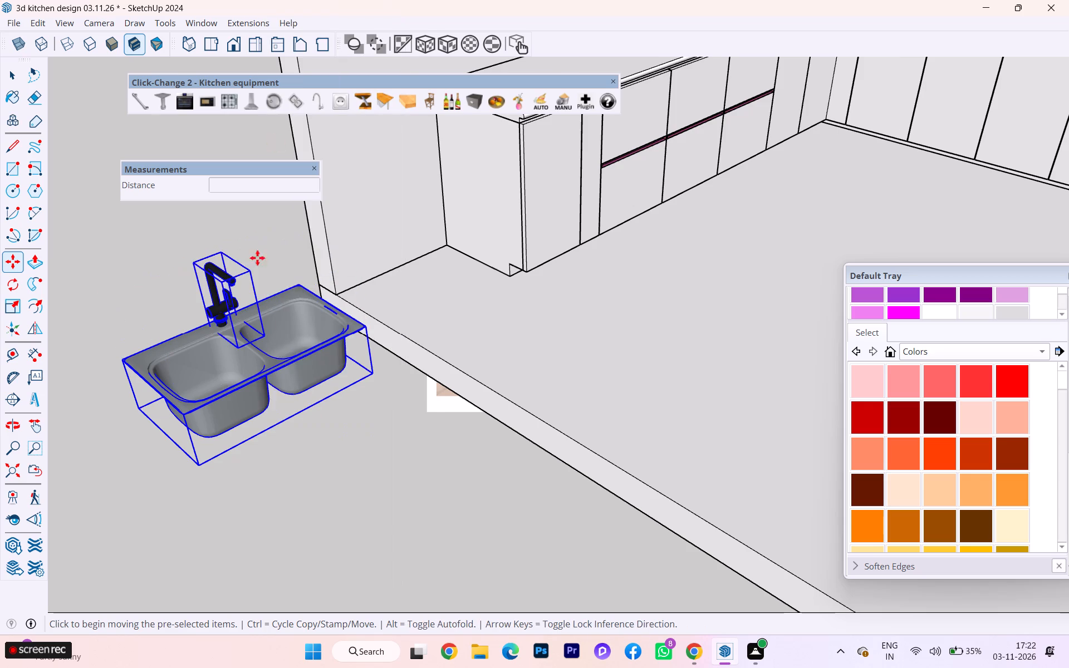
Start making a component from the sink and tap, gluing to Horizontal with Cut opening enabled.
{"action": "left_click", "coordinate": [19, 78]}
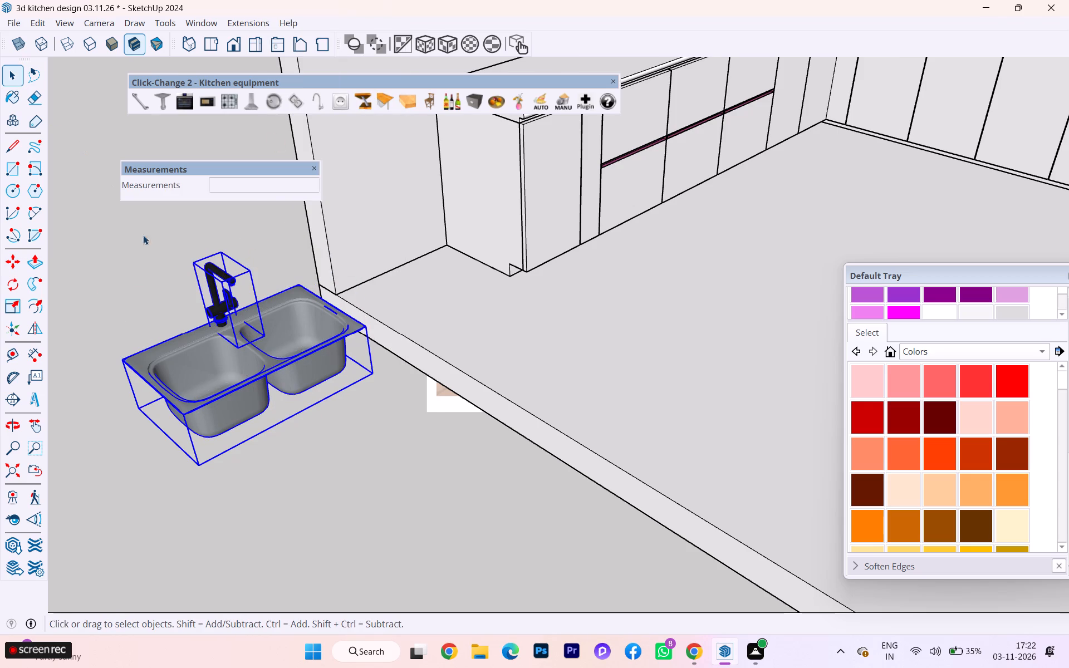
{"action": "right_click", "coordinate": [256, 373]}
{"action": "left_click", "coordinate": [321, 135]}
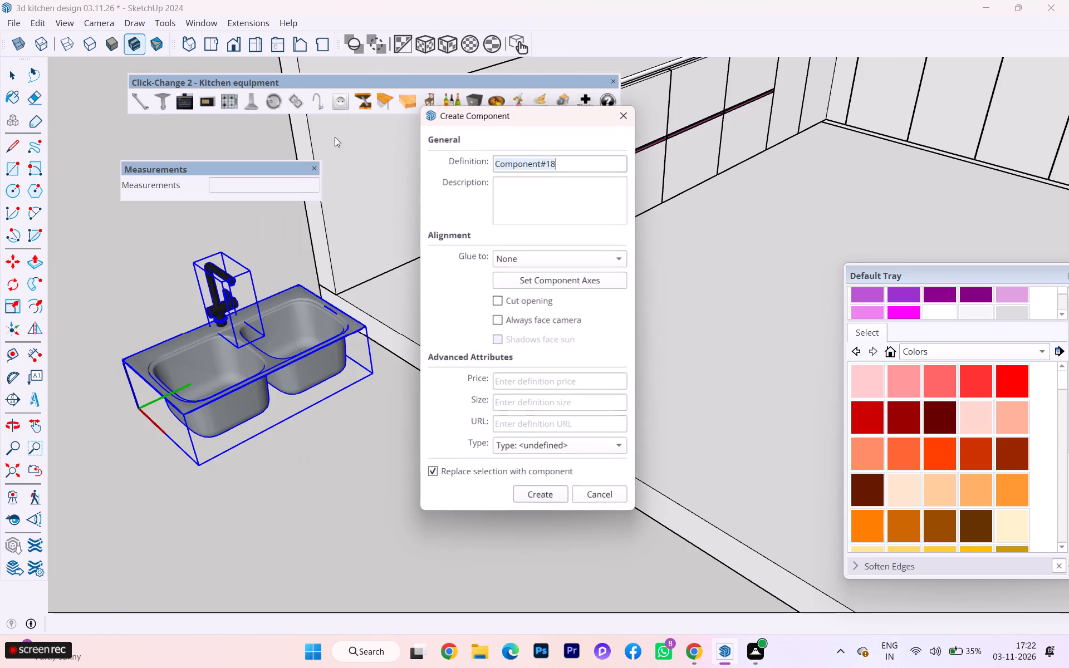
{"action": "left_click", "coordinate": [531, 254]}
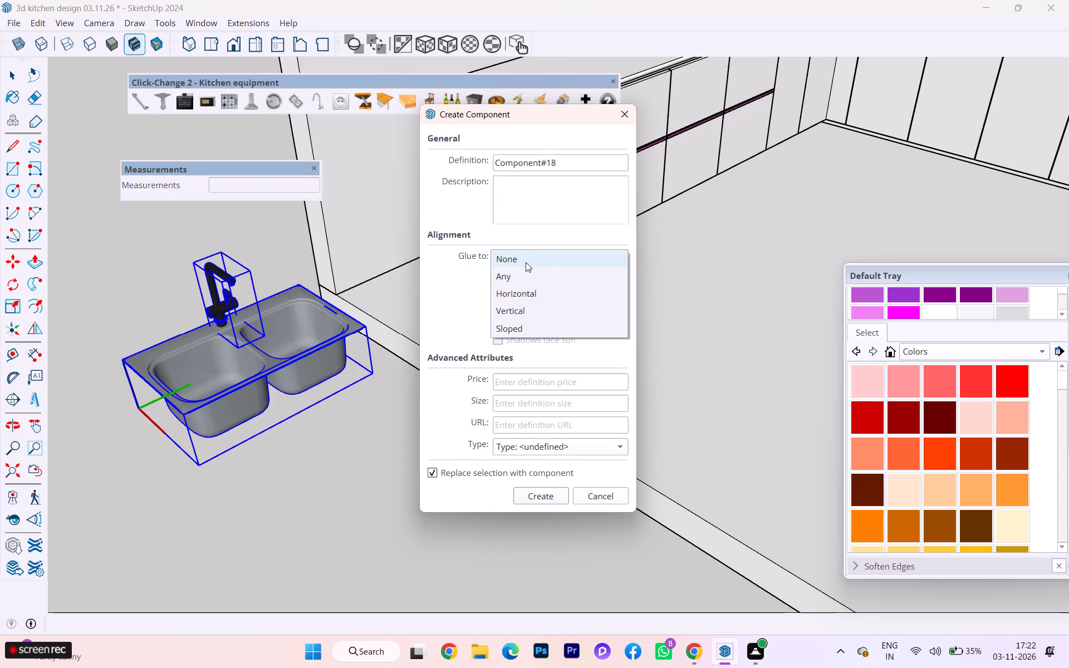
{"action": "left_click", "coordinate": [521, 292]}
{"action": "left_click", "coordinate": [501, 299]}
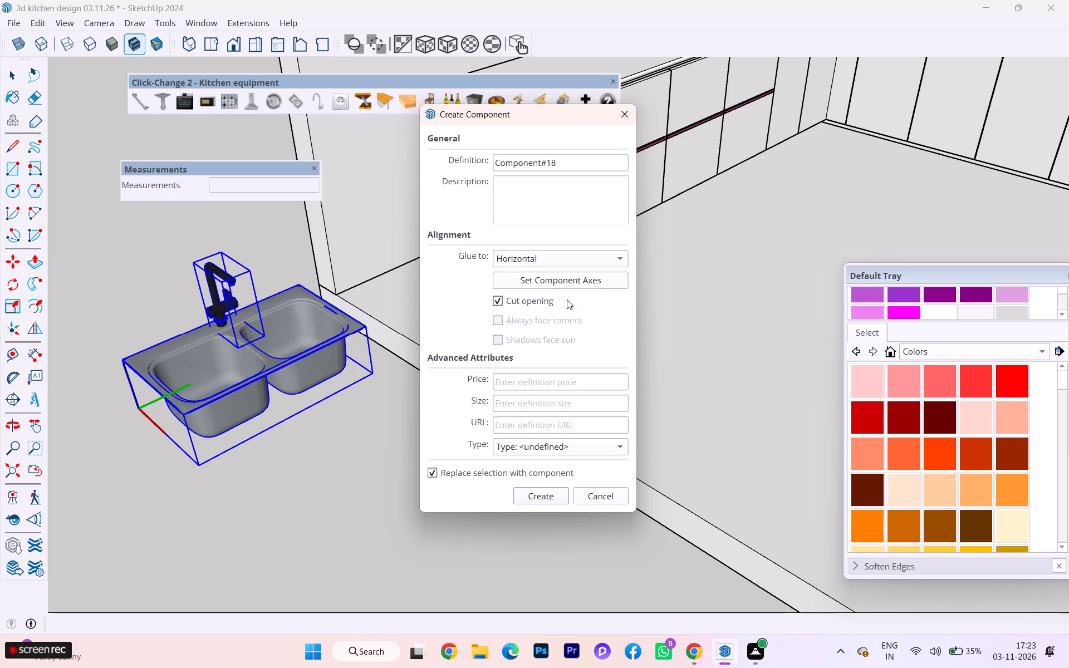
Set the component axes with the origin on the bowl's inner rim edge, orient the red and green axes, and create the component.
{"action": "left_click", "coordinate": [554, 280]}
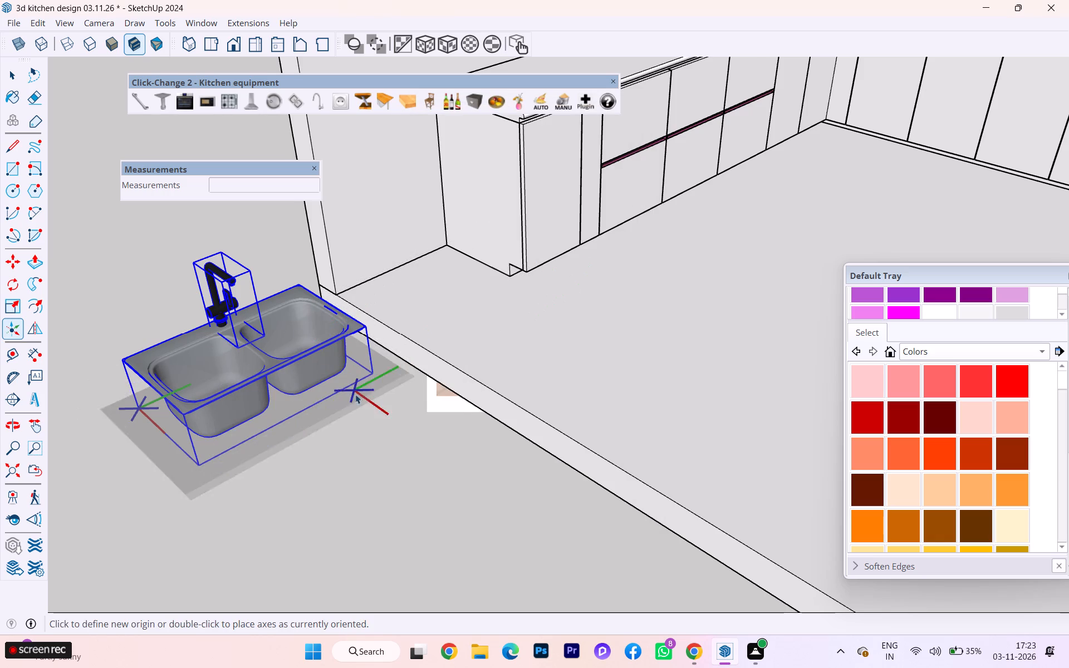
{"action": "scroll", "coordinate": [356, 398], "scroll_direction": "down", "scroll_amount": 2}
{"action": "middle_click_drag", "start_coordinate": [210, 450], "coordinate": [52, 465]}
{"action": "scroll", "coordinate": [369, 335], "scroll_direction": "up", "scroll_amount": 5}
{"action": "scroll", "coordinate": [380, 354], "scroll_direction": "down", "scroll_amount": 1}
{"action": "middle_click_drag", "start_coordinate": [375, 356], "coordinate": [296, 395]}
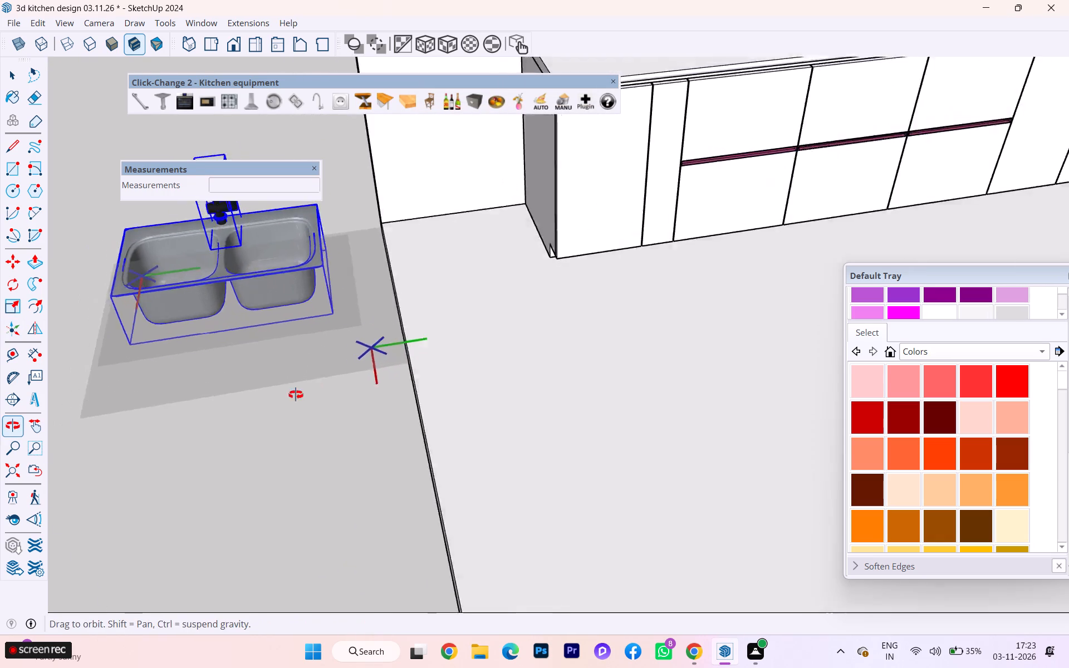
{"action": "middle_click_drag", "start_coordinate": [296, 395], "coordinate": [133, 423]}
{"action": "scroll", "coordinate": [386, 168], "scroll_direction": "up", "scroll_amount": 2}
{"action": "scroll", "coordinate": [385, 170], "scroll_direction": "down", "scroll_amount": 1}
{"action": "scroll", "coordinate": [383, 174], "scroll_direction": "up", "scroll_amount": 4}
{"action": "scroll", "coordinate": [351, 185], "scroll_direction": "down", "scroll_amount": 2}
{"action": "scroll", "coordinate": [351, 185], "scroll_direction": "up", "scroll_amount": 3}
{"action": "scroll", "coordinate": [352, 184], "scroll_direction": "down", "scroll_amount": 1}
{"action": "scroll", "coordinate": [353, 181], "scroll_direction": "up", "scroll_amount": 1}
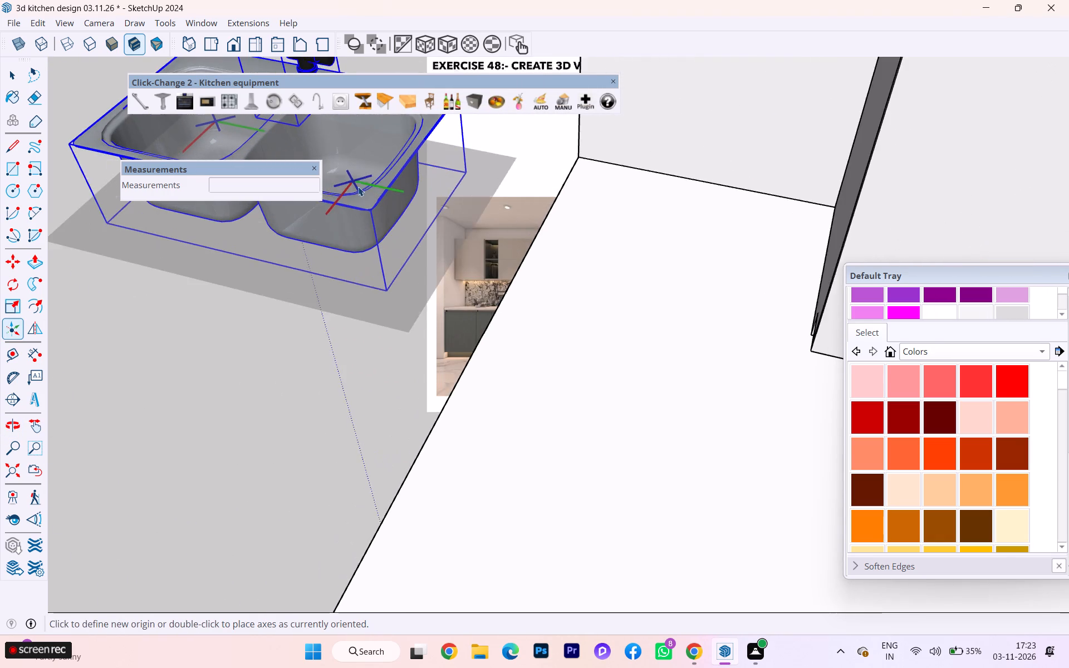
{"action": "scroll", "coordinate": [362, 193], "scroll_direction": "up", "scroll_amount": 1}
{"action": "scroll", "coordinate": [296, 396], "scroll_direction": "down", "scroll_amount": 8}
{"action": "scroll", "coordinate": [340, 279], "scroll_direction": "up", "scroll_amount": 5}
{"action": "scroll", "coordinate": [303, 330], "scroll_direction": "up", "scroll_amount": 8}
{"action": "scroll", "coordinate": [300, 336], "scroll_direction": "down", "scroll_amount": 1}
{"action": "scroll", "coordinate": [300, 336], "scroll_direction": "up", "scroll_amount": 14}
{"action": "scroll", "coordinate": [298, 343], "scroll_direction": "down", "scroll_amount": 5}
{"action": "scroll", "coordinate": [298, 343], "scroll_direction": "up", "scroll_amount": 7}
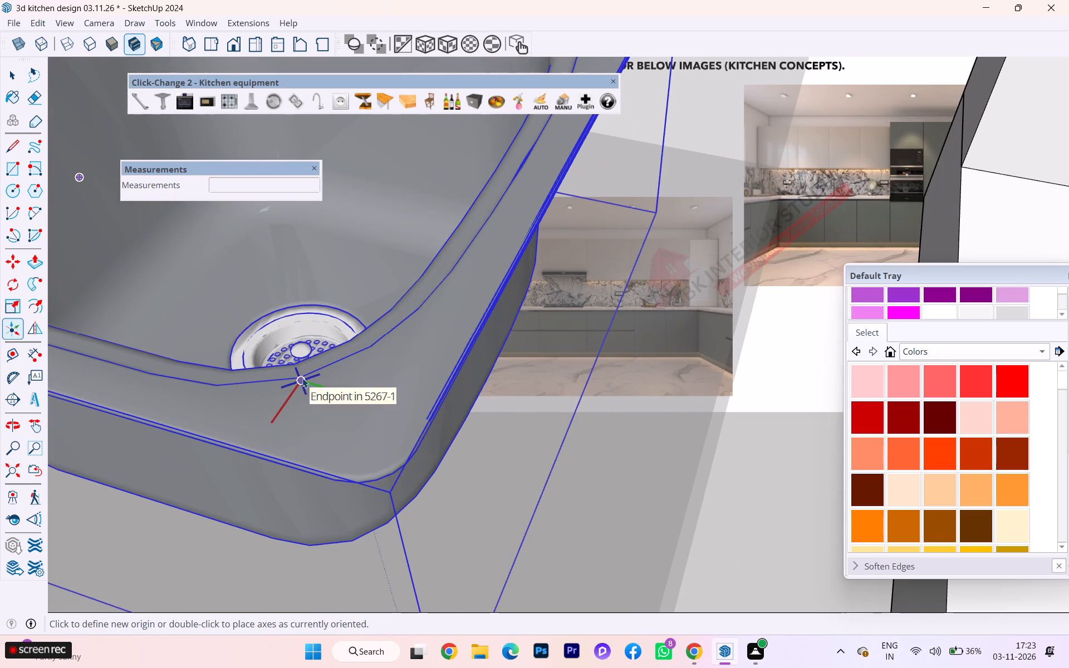
{"action": "left_click", "coordinate": [308, 373]}
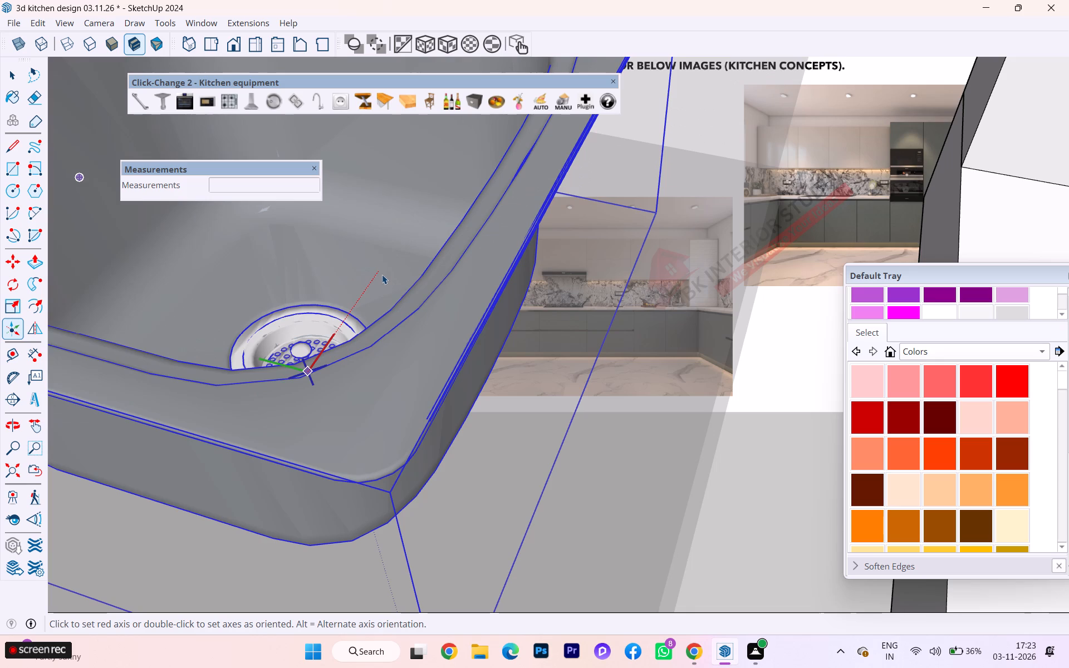
{"action": "left_click", "coordinate": [382, 274]}
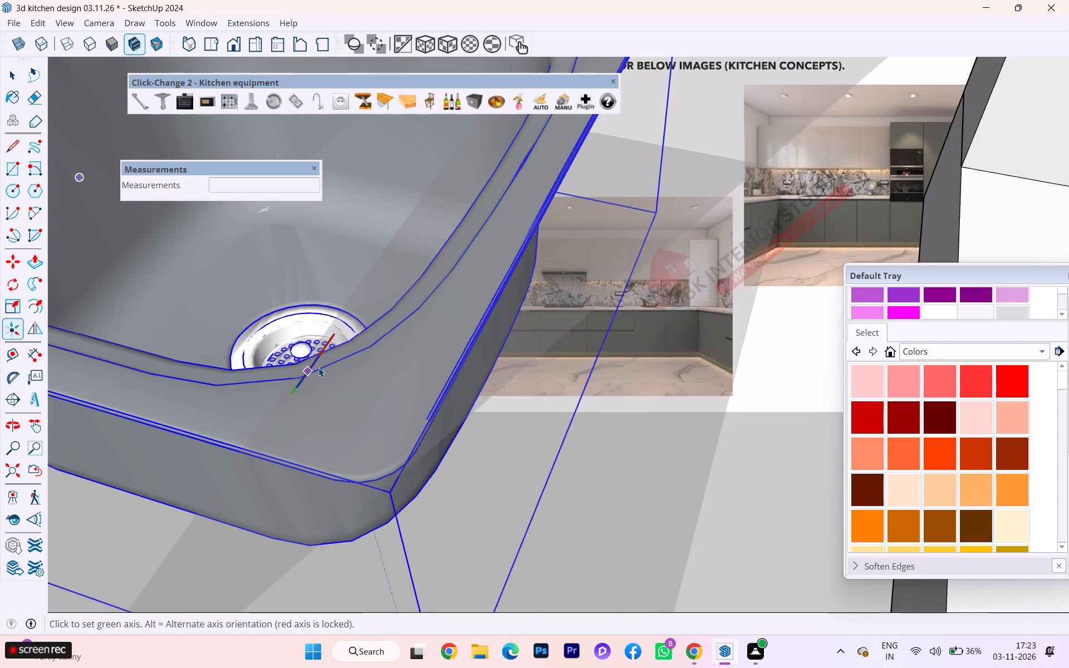
{"action": "scroll", "coordinate": [331, 379], "scroll_direction": "down", "scroll_amount": 2}
{"action": "scroll", "coordinate": [335, 380], "scroll_direction": "up", "scroll_amount": 1}
{"action": "scroll", "coordinate": [335, 380], "scroll_direction": "down", "scroll_amount": 2}
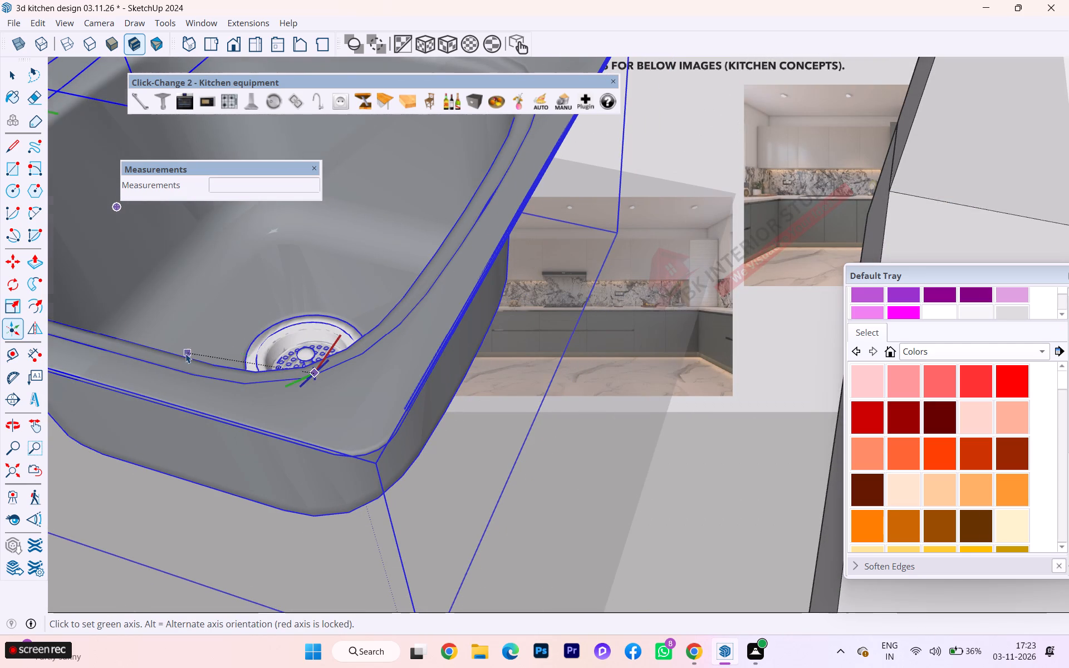
{"action": "left_click", "coordinate": [210, 345]}
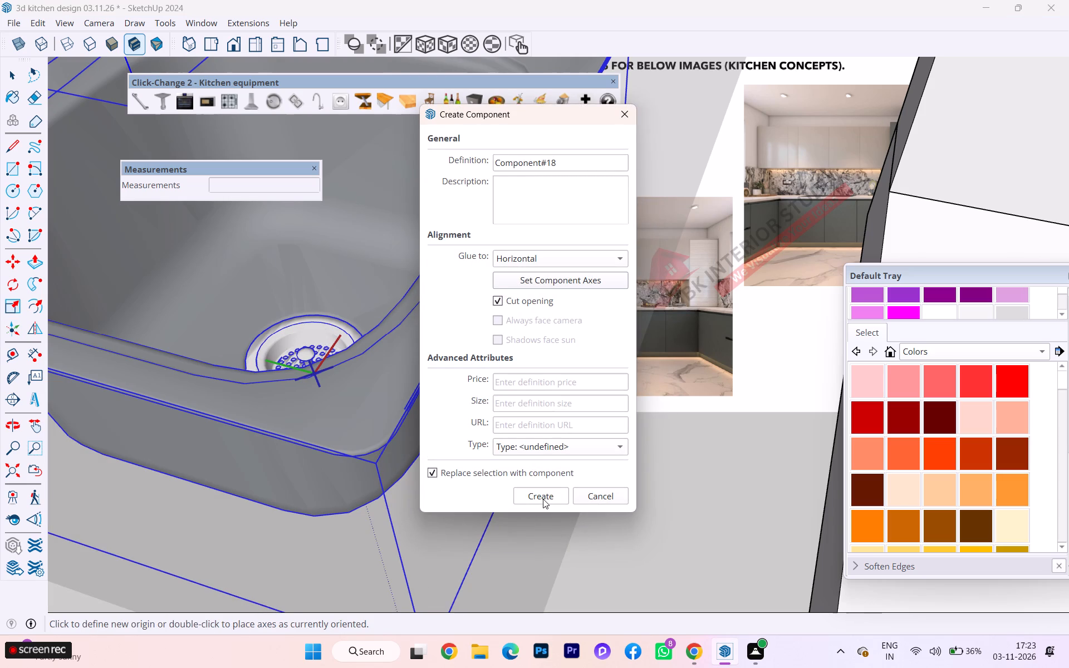
{"action": "left_click", "coordinate": [542, 494]}
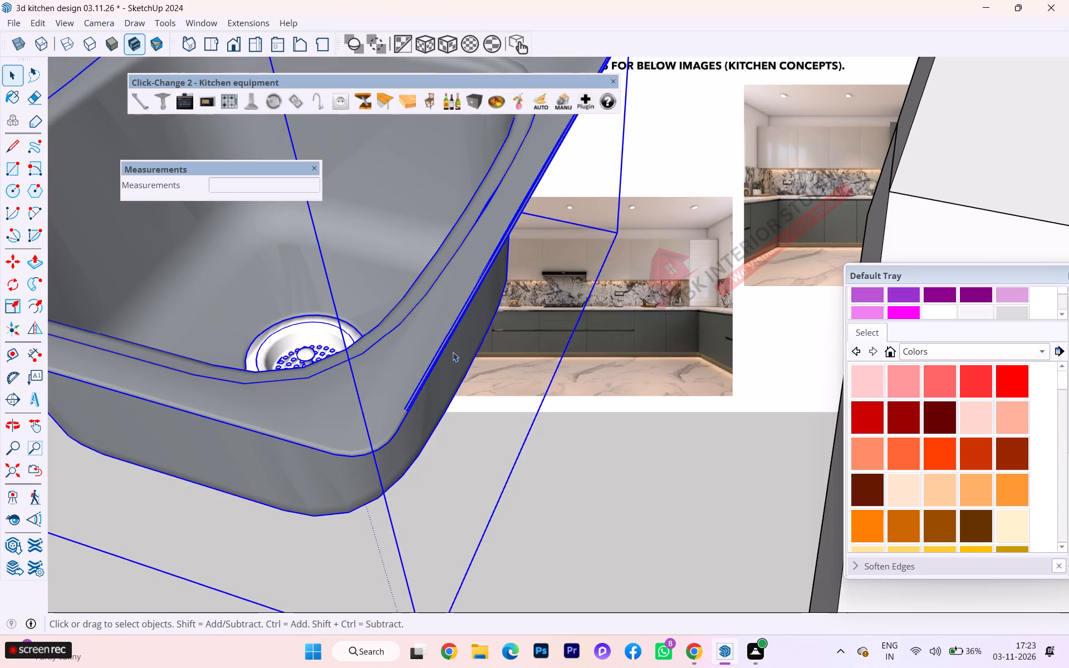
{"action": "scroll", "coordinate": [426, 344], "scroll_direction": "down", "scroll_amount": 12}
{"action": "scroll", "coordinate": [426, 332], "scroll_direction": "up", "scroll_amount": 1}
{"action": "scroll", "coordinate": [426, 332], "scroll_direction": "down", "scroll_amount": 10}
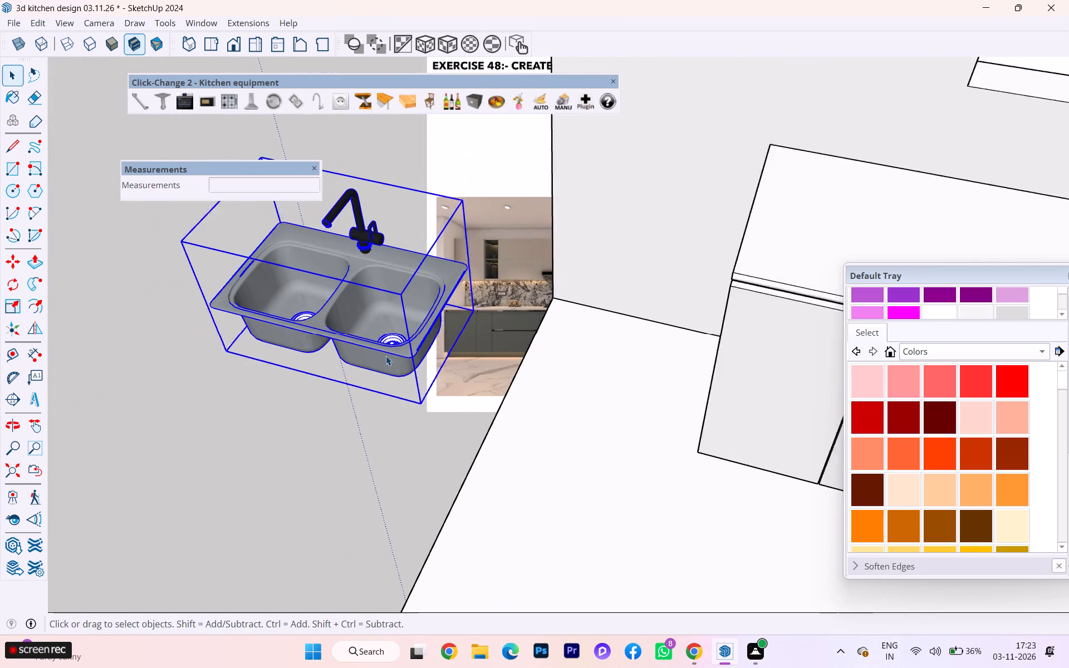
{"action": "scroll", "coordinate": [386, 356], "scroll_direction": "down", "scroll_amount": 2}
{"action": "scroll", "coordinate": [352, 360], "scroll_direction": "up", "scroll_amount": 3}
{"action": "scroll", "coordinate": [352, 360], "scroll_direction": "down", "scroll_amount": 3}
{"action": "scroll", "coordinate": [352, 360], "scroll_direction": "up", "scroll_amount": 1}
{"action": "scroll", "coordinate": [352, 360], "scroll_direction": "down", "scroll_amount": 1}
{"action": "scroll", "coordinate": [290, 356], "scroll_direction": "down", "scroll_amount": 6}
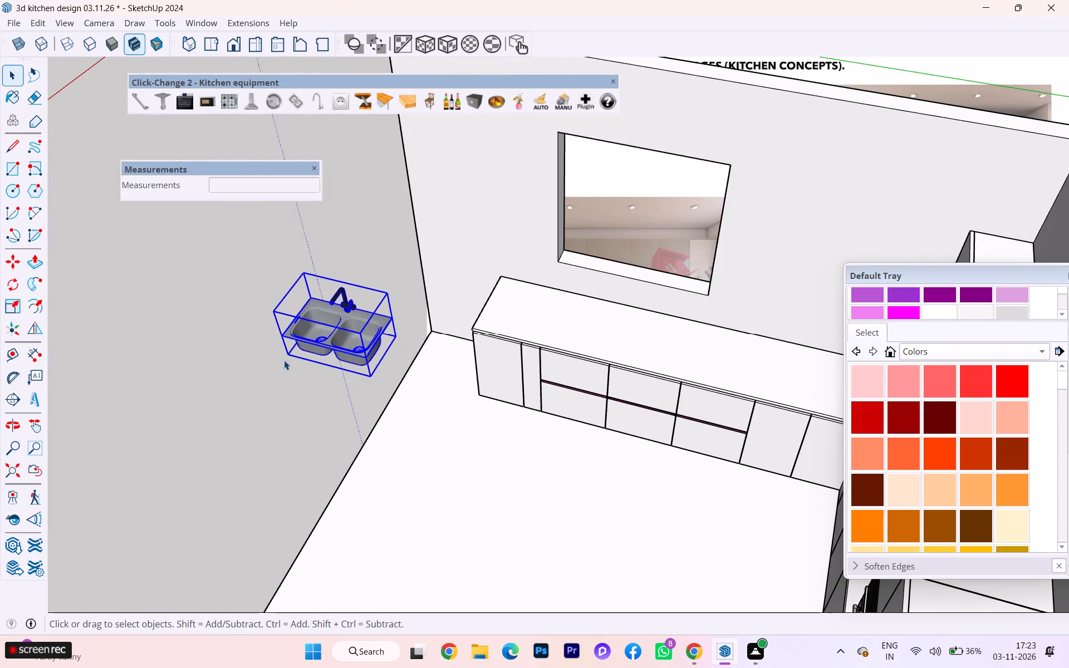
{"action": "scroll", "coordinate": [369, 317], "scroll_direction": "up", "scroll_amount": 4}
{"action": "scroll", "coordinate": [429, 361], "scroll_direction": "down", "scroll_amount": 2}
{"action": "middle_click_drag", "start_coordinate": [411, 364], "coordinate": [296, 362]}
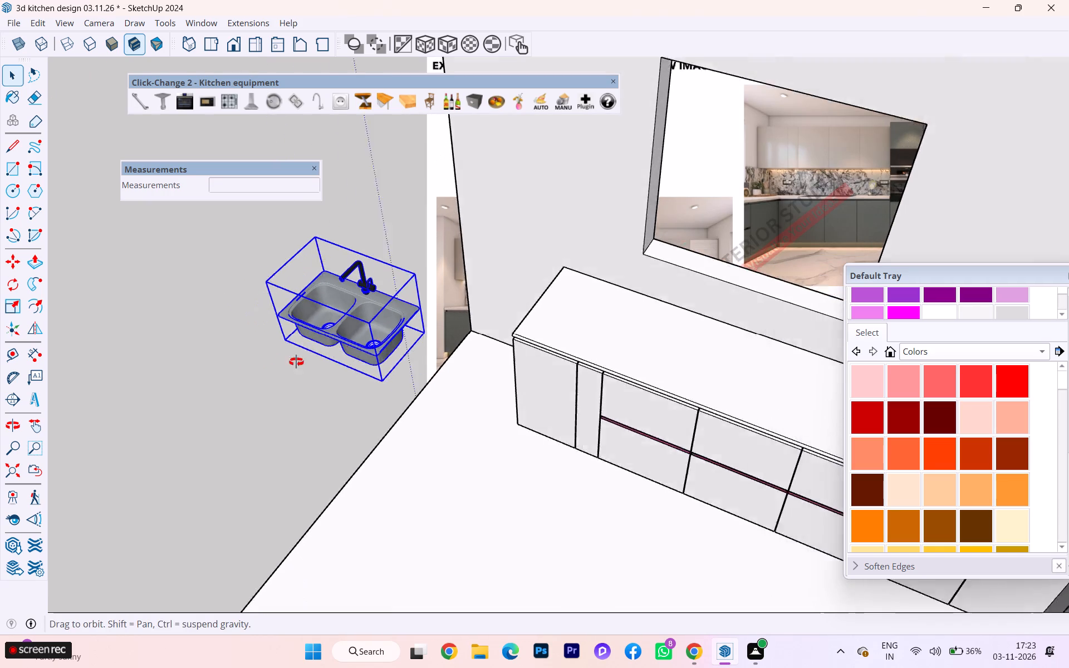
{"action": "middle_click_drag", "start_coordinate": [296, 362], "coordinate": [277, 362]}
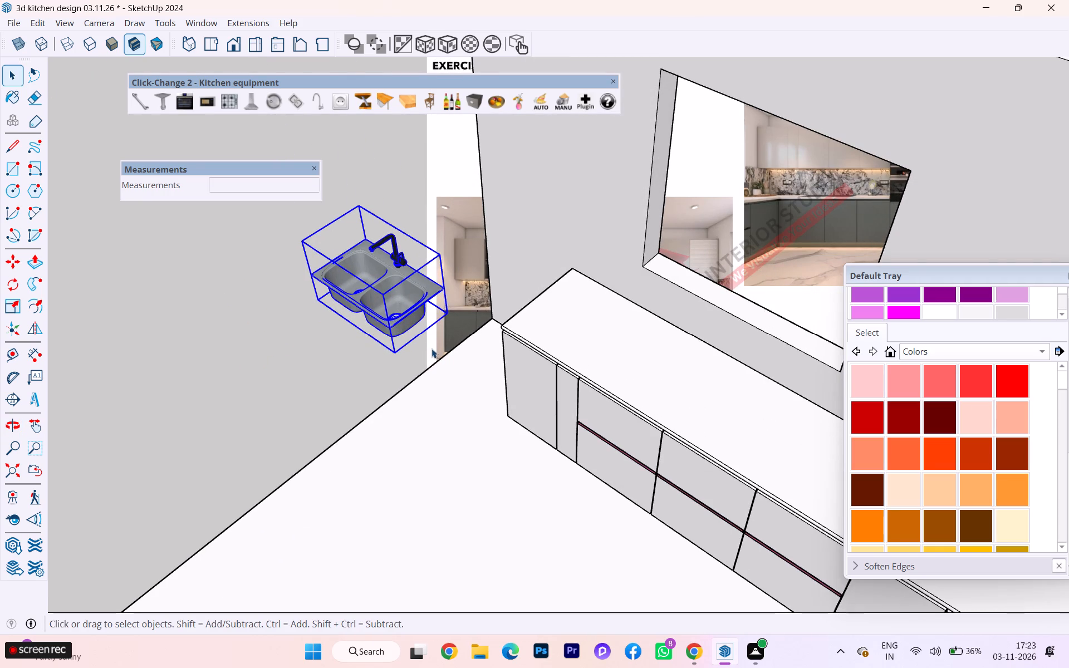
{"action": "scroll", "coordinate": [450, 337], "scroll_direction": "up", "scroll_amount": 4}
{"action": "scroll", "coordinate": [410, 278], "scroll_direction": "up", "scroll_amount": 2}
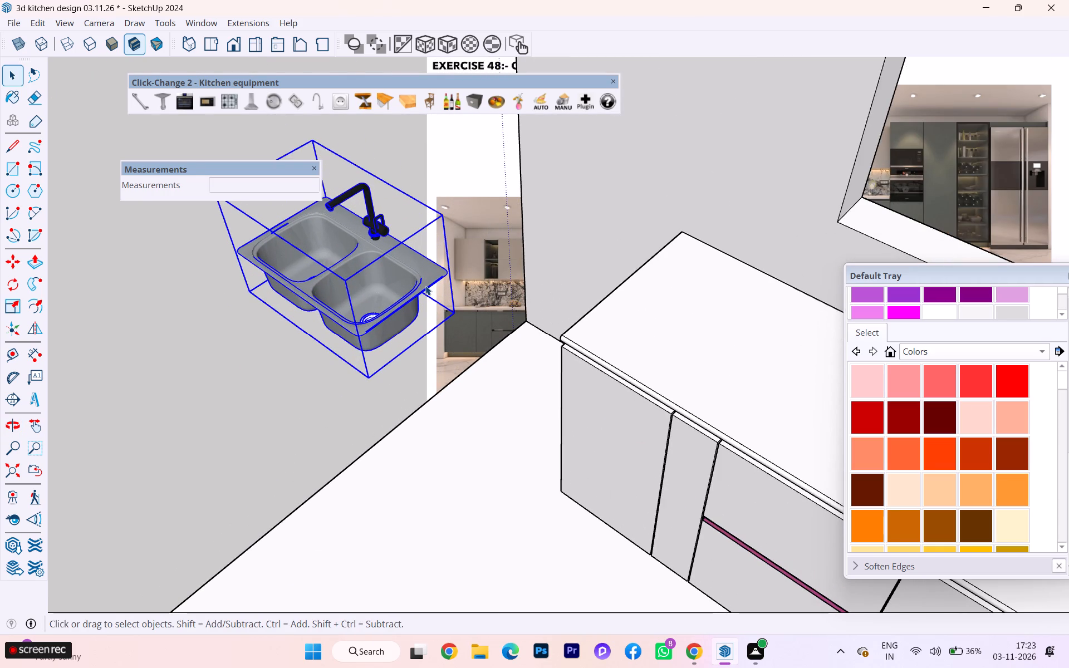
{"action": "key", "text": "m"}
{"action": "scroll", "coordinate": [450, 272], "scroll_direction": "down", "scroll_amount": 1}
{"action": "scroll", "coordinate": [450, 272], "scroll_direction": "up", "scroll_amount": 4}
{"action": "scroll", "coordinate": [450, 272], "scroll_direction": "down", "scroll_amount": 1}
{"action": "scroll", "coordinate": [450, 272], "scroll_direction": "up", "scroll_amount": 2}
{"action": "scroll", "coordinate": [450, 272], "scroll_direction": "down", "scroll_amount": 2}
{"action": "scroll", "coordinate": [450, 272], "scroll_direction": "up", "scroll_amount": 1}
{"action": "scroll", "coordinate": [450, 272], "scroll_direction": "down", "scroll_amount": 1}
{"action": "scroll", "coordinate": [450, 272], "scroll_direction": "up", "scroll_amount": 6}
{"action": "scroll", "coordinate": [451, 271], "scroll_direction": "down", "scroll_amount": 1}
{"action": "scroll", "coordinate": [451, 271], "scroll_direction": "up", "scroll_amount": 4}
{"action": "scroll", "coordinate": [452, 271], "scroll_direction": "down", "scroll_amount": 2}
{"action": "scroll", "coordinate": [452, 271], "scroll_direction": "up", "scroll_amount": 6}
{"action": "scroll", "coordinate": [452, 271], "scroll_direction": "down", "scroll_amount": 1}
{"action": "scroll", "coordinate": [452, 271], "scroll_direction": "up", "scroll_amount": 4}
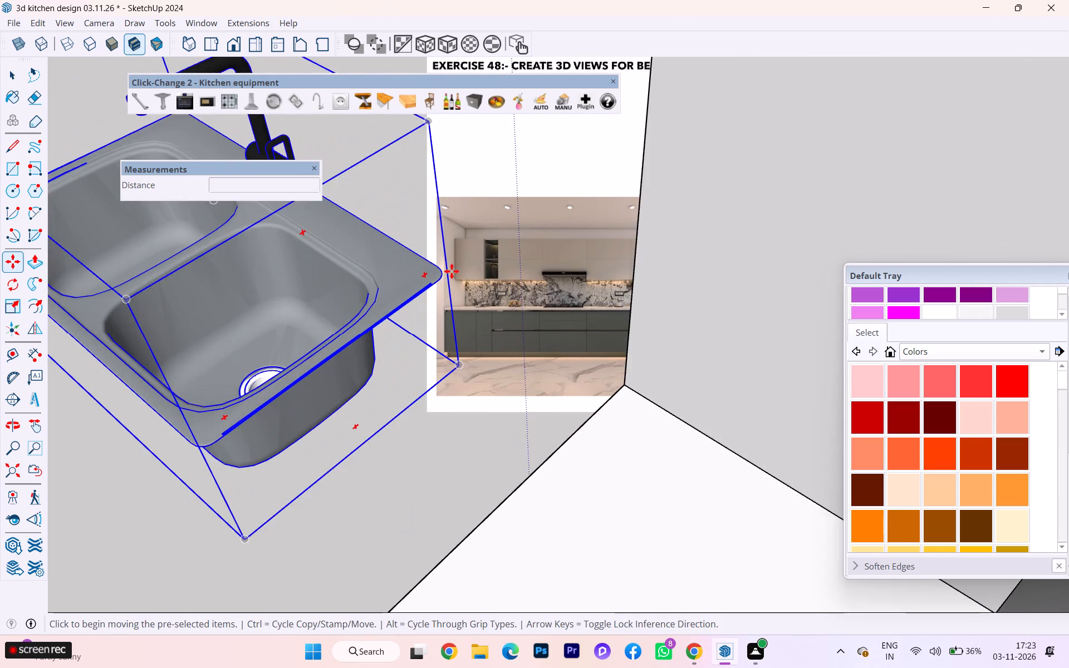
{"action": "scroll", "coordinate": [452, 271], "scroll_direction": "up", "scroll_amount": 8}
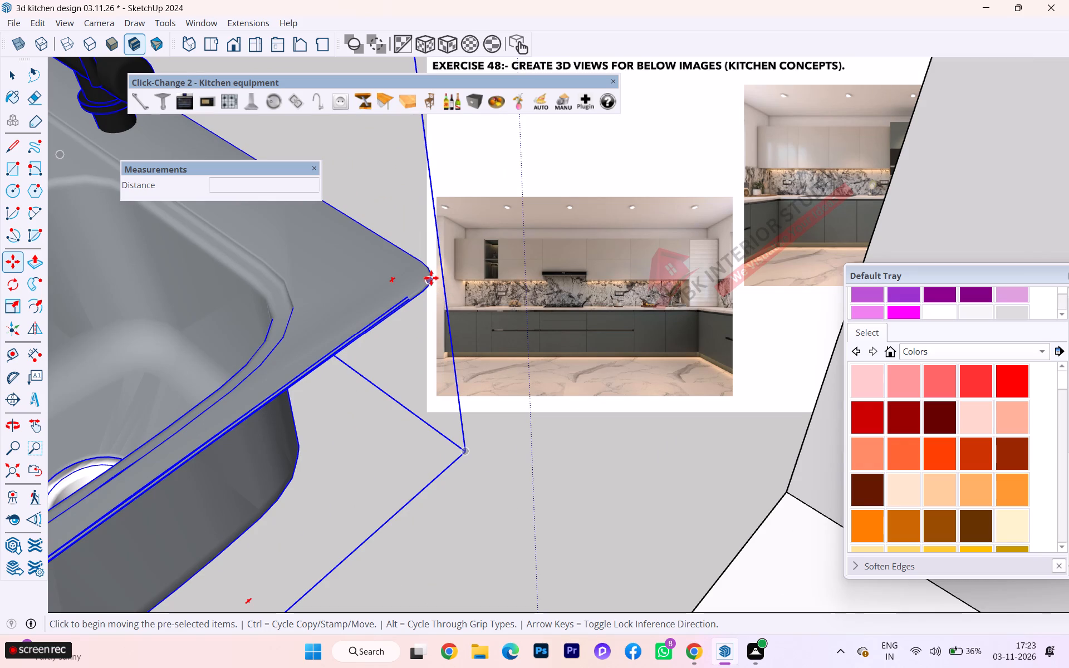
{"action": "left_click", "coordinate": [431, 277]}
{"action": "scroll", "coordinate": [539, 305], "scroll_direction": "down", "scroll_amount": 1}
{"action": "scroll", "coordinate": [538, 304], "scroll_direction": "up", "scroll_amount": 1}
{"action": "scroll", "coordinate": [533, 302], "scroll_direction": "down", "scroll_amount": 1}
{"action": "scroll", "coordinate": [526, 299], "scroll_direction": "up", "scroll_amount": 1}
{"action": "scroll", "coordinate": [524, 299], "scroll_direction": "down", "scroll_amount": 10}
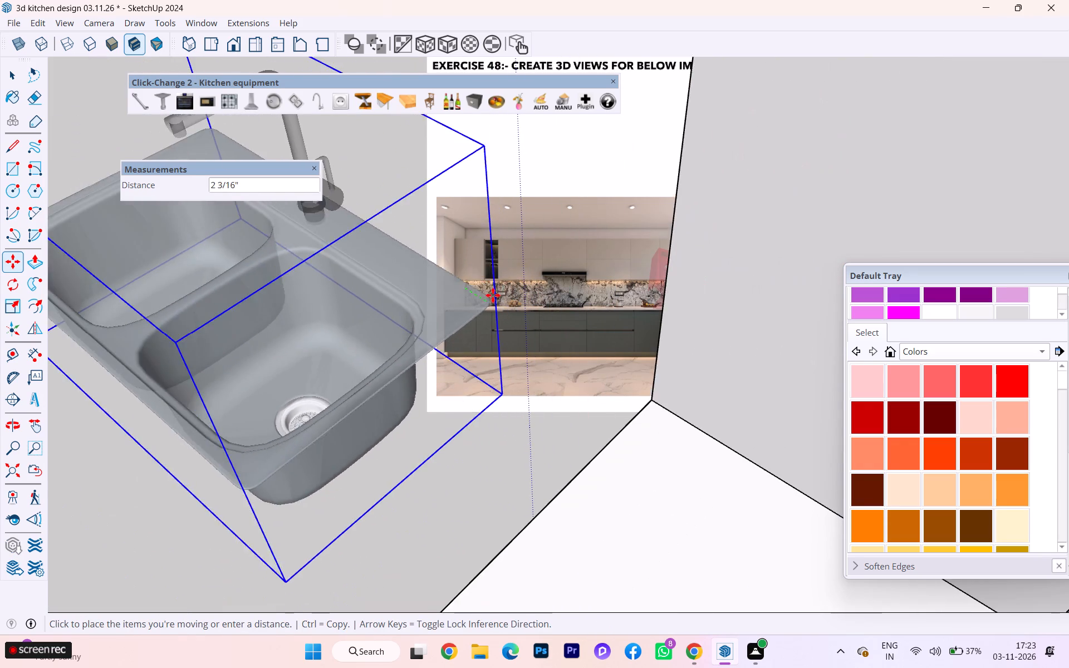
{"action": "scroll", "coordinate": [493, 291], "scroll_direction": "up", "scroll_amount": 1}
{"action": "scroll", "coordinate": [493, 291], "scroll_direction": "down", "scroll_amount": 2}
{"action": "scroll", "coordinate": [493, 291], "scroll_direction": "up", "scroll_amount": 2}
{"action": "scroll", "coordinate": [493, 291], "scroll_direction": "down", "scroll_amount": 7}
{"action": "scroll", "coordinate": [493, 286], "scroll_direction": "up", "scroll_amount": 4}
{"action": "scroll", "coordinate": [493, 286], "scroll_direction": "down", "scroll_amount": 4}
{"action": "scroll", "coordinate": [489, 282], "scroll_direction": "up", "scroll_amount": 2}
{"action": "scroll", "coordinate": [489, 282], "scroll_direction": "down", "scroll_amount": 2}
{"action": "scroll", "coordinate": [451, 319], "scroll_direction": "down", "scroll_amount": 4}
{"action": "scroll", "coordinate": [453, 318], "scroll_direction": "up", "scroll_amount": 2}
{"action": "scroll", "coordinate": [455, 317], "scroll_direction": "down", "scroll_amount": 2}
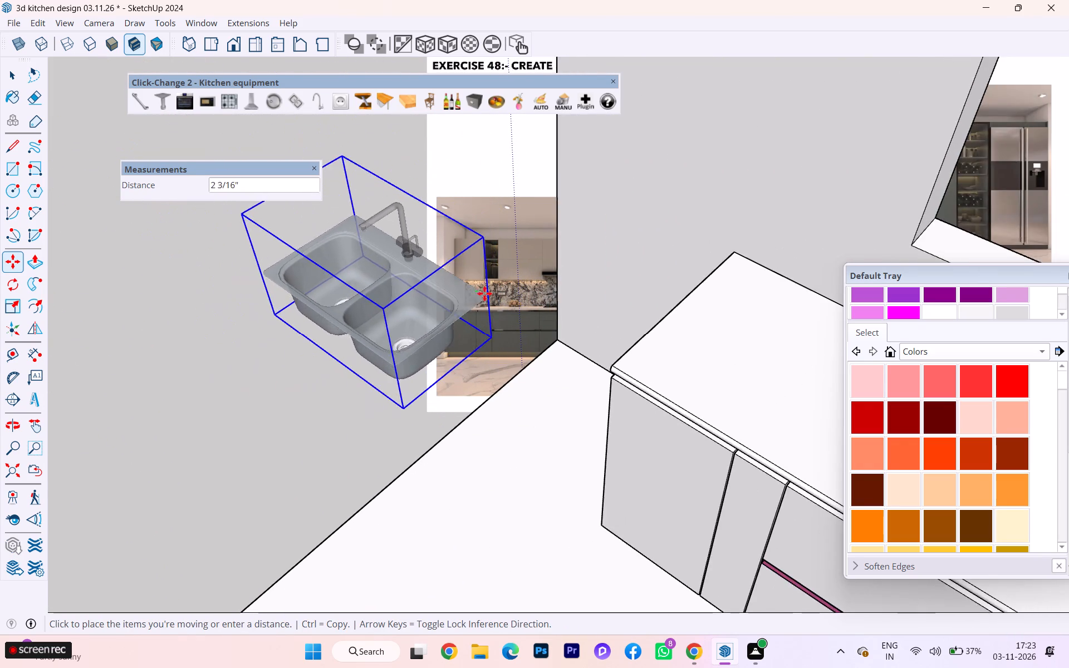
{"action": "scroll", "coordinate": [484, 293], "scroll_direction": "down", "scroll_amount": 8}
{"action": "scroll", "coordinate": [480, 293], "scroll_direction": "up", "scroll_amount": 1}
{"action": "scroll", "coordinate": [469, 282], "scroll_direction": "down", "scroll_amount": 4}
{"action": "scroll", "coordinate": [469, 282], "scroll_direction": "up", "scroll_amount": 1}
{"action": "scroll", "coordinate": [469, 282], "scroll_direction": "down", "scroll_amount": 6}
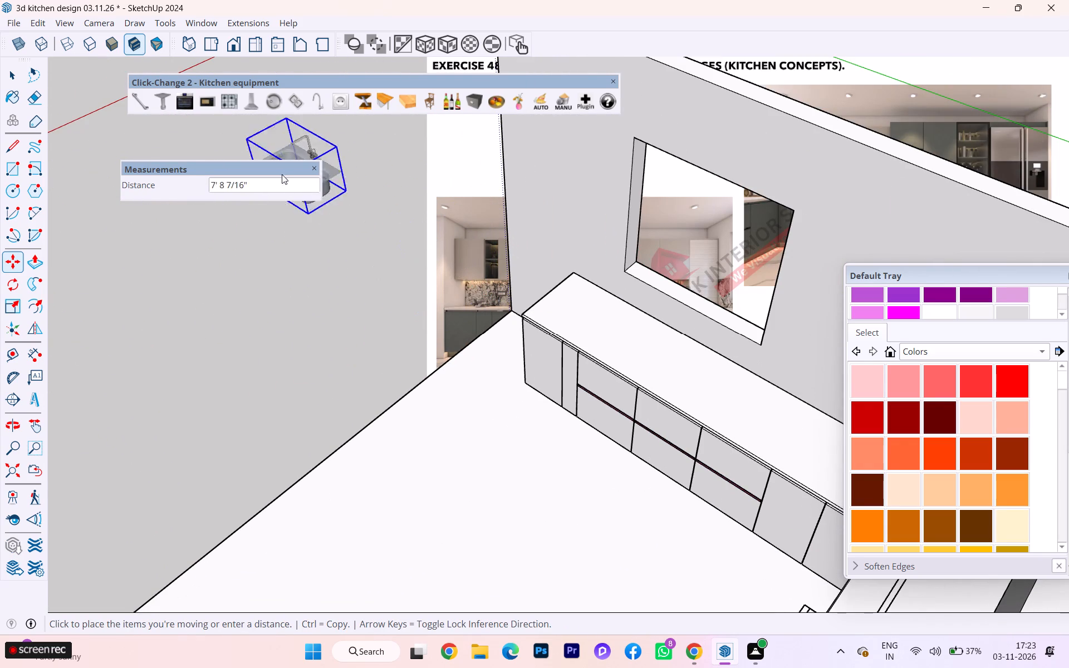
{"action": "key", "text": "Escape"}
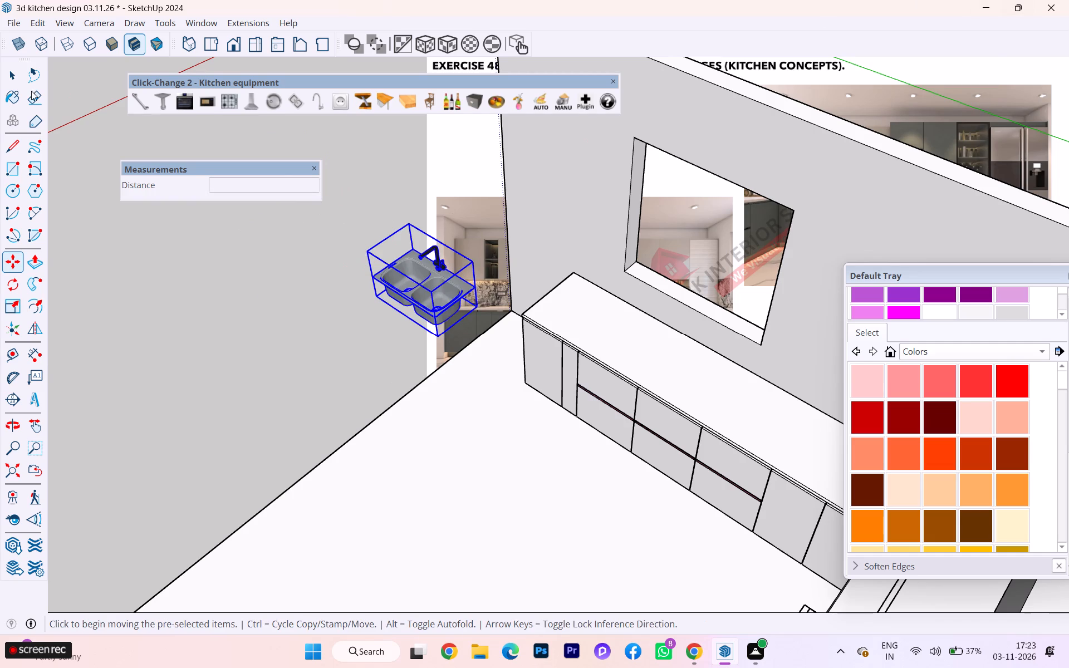
Move the double-bowl sink with tap by its rear rim corner about 8' 9" onto the worktop's top face below the window.
{"action": "left_click", "coordinate": [19, 77]}
{"action": "left_click", "coordinate": [694, 359]}
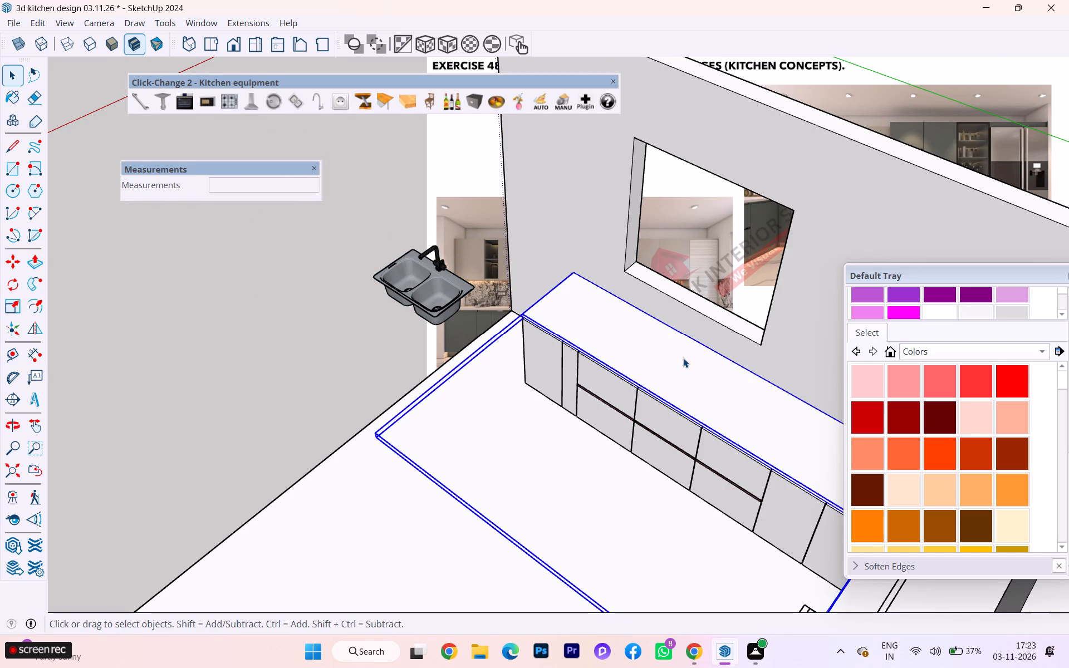
{"action": "scroll", "coordinate": [471, 289], "scroll_direction": "up", "scroll_amount": 5}
{"action": "left_click", "coordinate": [465, 293]}
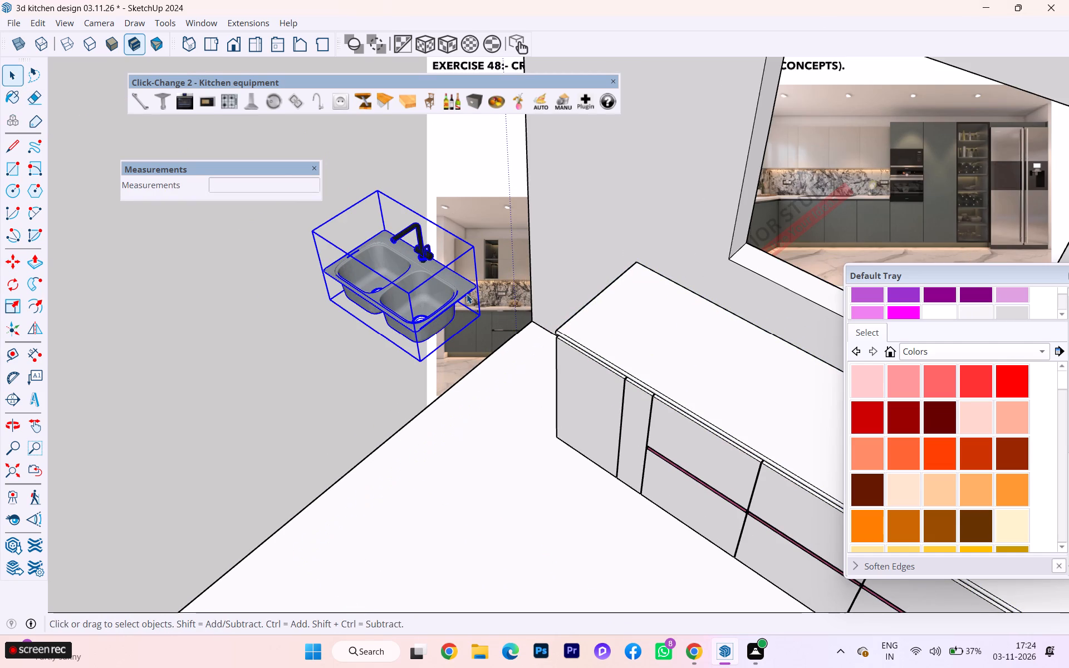
{"action": "key", "text": "m"}
{"action": "scroll", "coordinate": [468, 293], "scroll_direction": "up", "scroll_amount": 11}
{"action": "scroll", "coordinate": [482, 289], "scroll_direction": "down", "scroll_amount": 3}
{"action": "scroll", "coordinate": [482, 289], "scroll_direction": "up", "scroll_amount": 4}
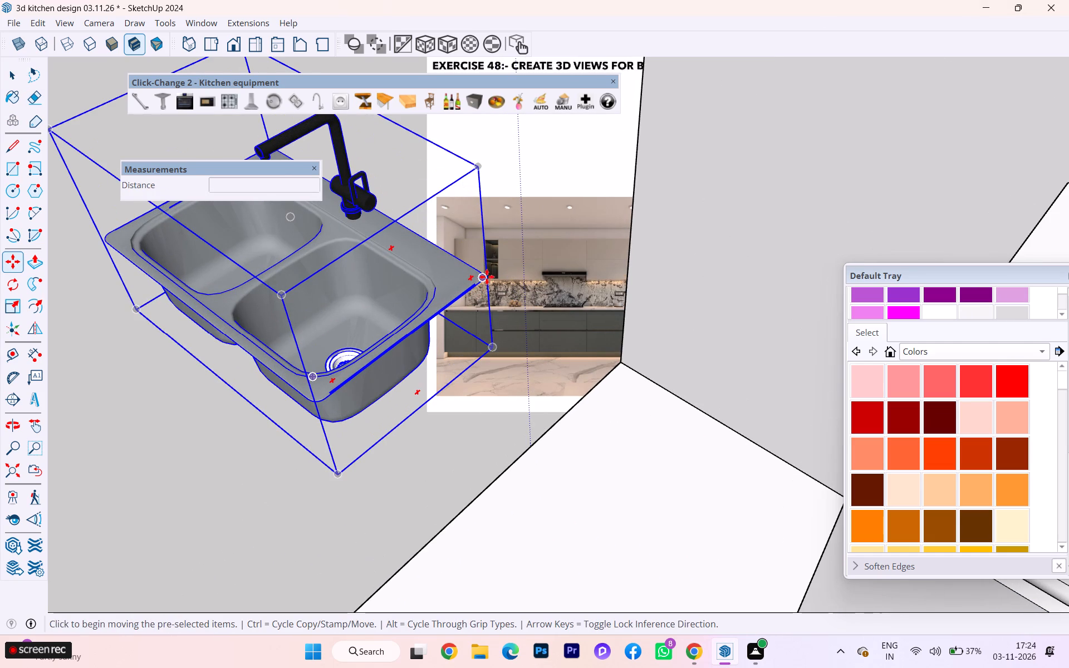
{"action": "left_click", "coordinate": [487, 277]}
{"action": "scroll", "coordinate": [496, 292], "scroll_direction": "down", "scroll_amount": 1}
{"action": "scroll", "coordinate": [496, 292], "scroll_direction": "up", "scroll_amount": 1}
{"action": "scroll", "coordinate": [494, 289], "scroll_direction": "down", "scroll_amount": 7}
{"action": "scroll", "coordinate": [488, 284], "scroll_direction": "up", "scroll_amount": 2}
{"action": "scroll", "coordinate": [484, 283], "scroll_direction": "down", "scroll_amount": 5}
{"action": "scroll", "coordinate": [450, 268], "scroll_direction": "up", "scroll_amount": 1}
{"action": "scroll", "coordinate": [450, 268], "scroll_direction": "down", "scroll_amount": 8}
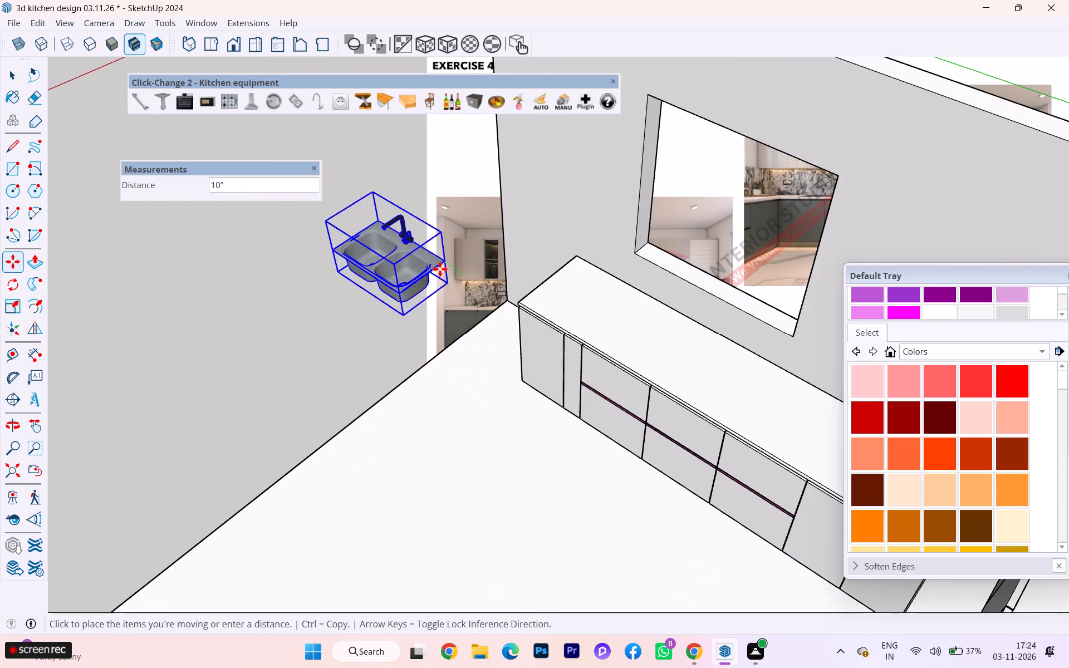
{"action": "scroll", "coordinate": [721, 354], "scroll_direction": "up", "scroll_amount": 3}
{"action": "scroll", "coordinate": [793, 387], "scroll_direction": "up", "scroll_amount": 1}
{"action": "scroll", "coordinate": [793, 387], "scroll_direction": "down", "scroll_amount": 1}
{"action": "scroll", "coordinate": [794, 388], "scroll_direction": "up", "scroll_amount": 6}
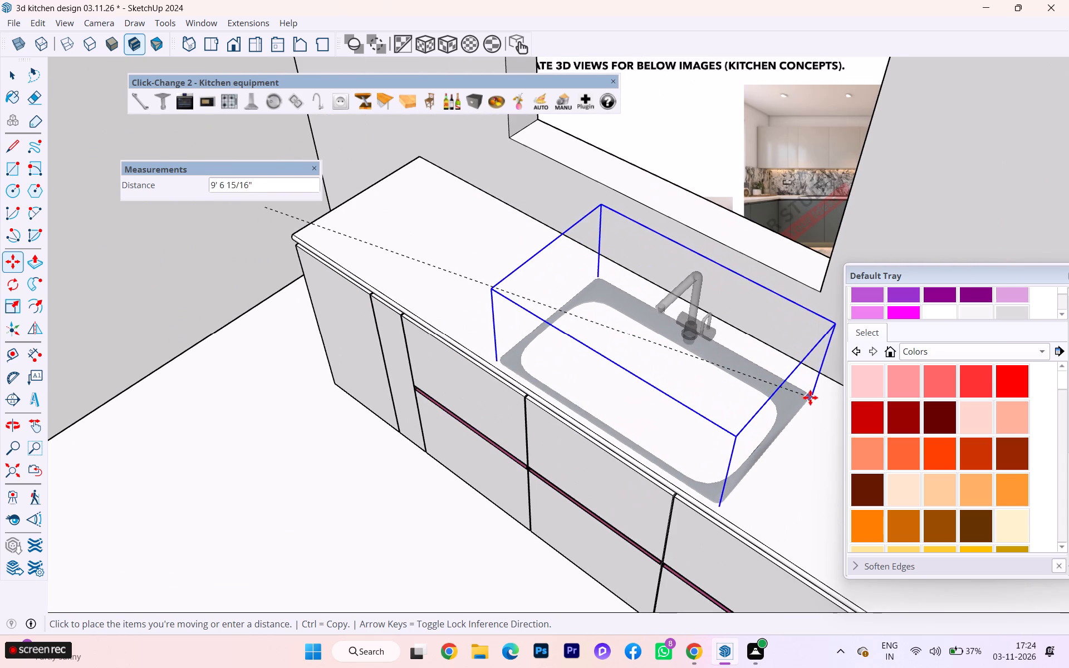
{"action": "scroll", "coordinate": [793, 394], "scroll_direction": "down", "scroll_amount": 4}
{"action": "scroll", "coordinate": [694, 342], "scroll_direction": "down", "scroll_amount": 5}
{"action": "scroll", "coordinate": [743, 348], "scroll_direction": "up", "scroll_amount": 3}
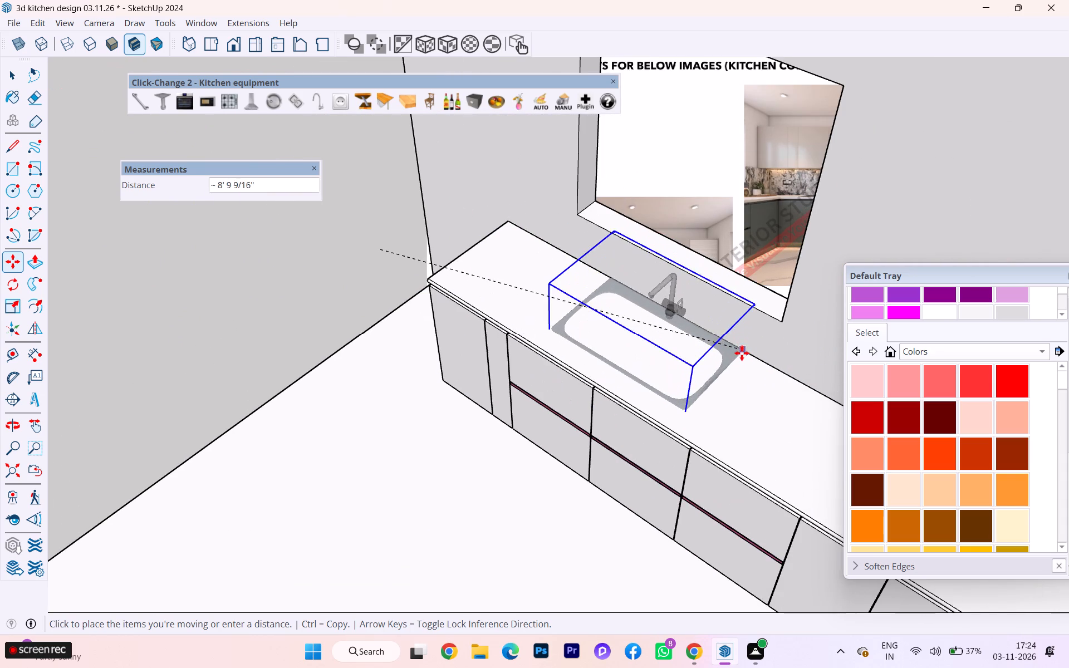
{"action": "scroll", "coordinate": [732, 359], "scroll_direction": "up", "scroll_amount": 1}
{"action": "scroll", "coordinate": [732, 359], "scroll_direction": "down", "scroll_amount": 1}
{"action": "scroll", "coordinate": [732, 359], "scroll_direction": "up", "scroll_amount": 2}
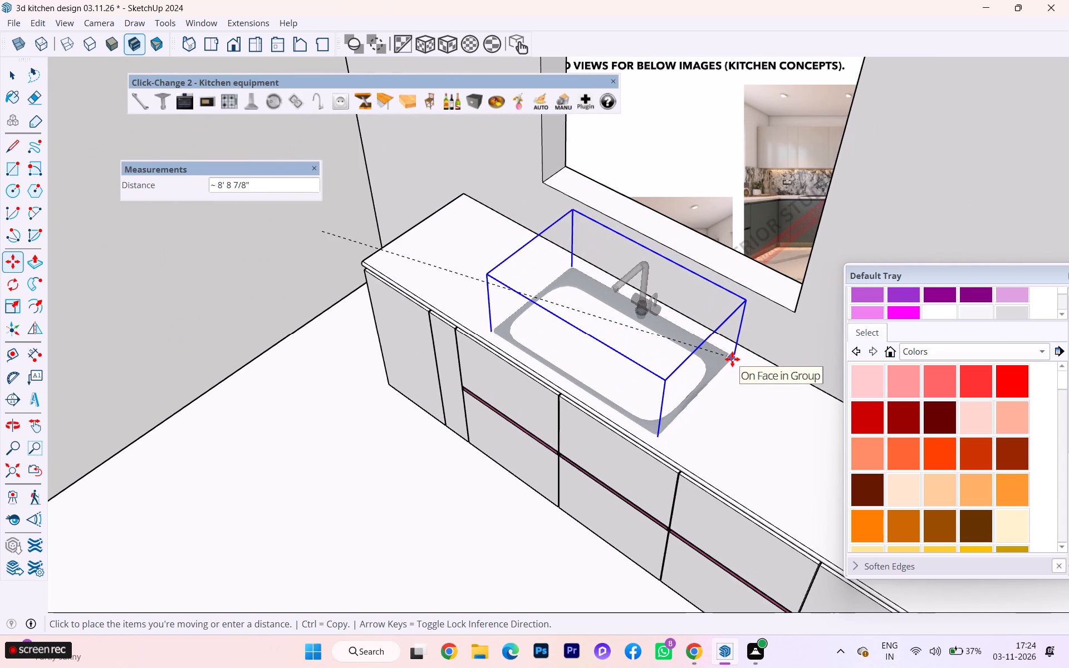
{"action": "left_click", "coordinate": [729, 355]}
Open the worktop group to inspect its top surface where the sink sits, and close the group again.
{"action": "scroll", "coordinate": [658, 338], "scroll_direction": "up", "scroll_amount": 8}
{"action": "scroll", "coordinate": [655, 338], "scroll_direction": "down", "scroll_amount": 1}
{"action": "scroll", "coordinate": [654, 338], "scroll_direction": "up", "scroll_amount": 2}
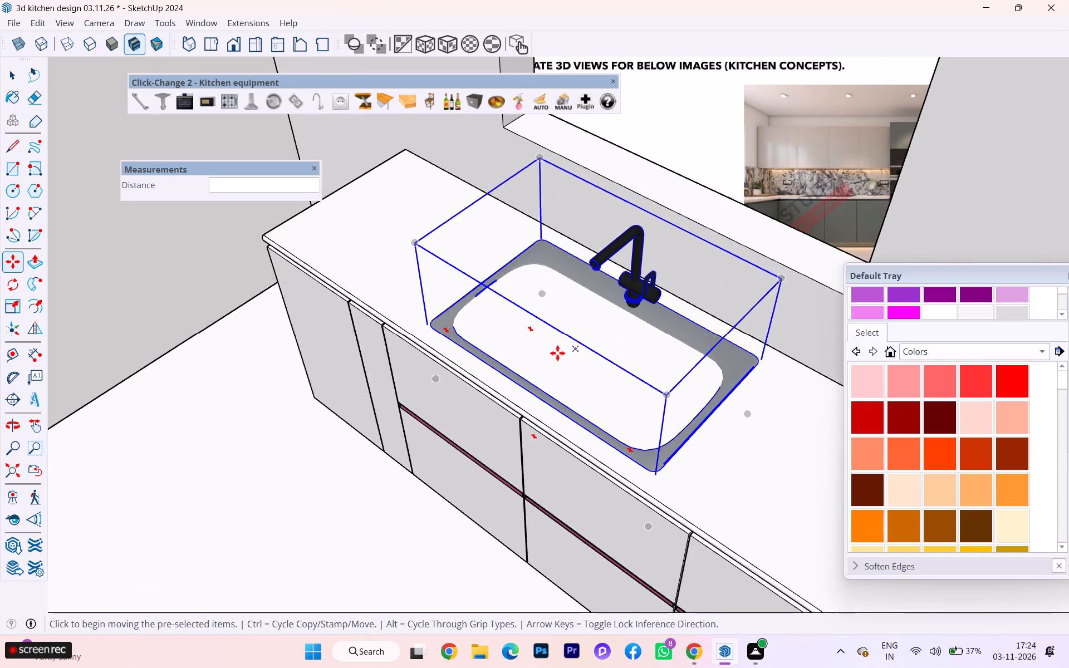
{"action": "scroll", "coordinate": [548, 353], "scroll_direction": "up", "scroll_amount": 2}
{"action": "scroll", "coordinate": [548, 353], "scroll_direction": "down", "scroll_amount": 1}
{"action": "scroll", "coordinate": [548, 353], "scroll_direction": "up", "scroll_amount": 4}
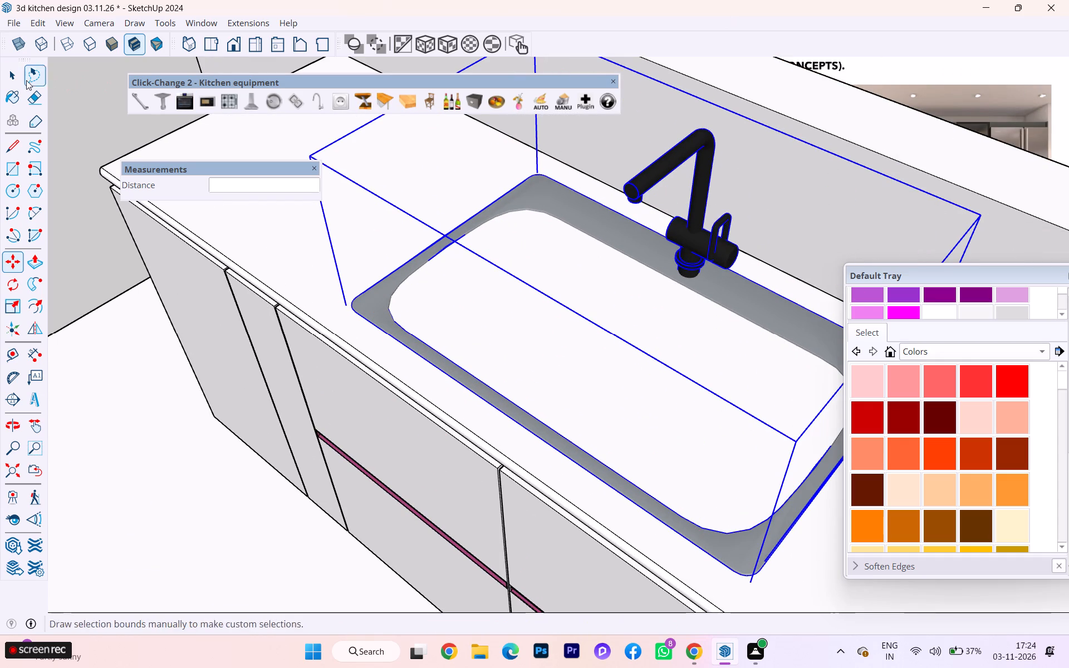
{"action": "left_click", "coordinate": [12, 80]}
{"action": "left_click", "coordinate": [489, 316]}
{"action": "double_click", "coordinate": [491, 316]}
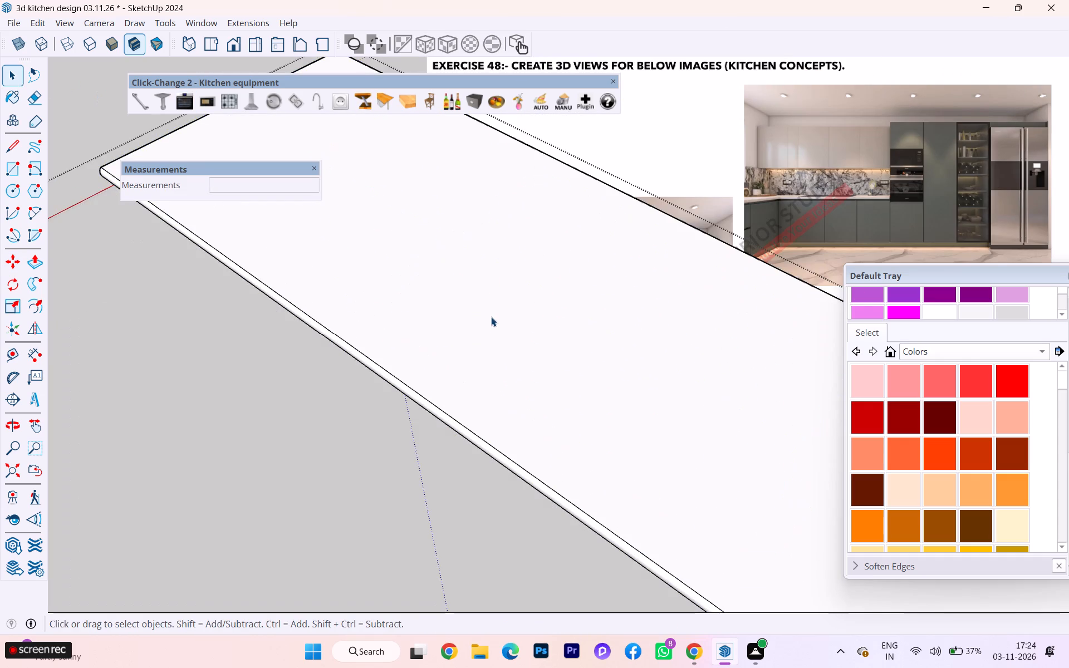
{"action": "scroll", "coordinate": [538, 325], "scroll_direction": "down", "scroll_amount": 2}
{"action": "scroll", "coordinate": [564, 330], "scroll_direction": "up", "scroll_amount": 1}
{"action": "scroll", "coordinate": [568, 331], "scroll_direction": "down", "scroll_amount": 6}
{"action": "scroll", "coordinate": [603, 322], "scroll_direction": "up", "scroll_amount": 4}
{"action": "scroll", "coordinate": [605, 322], "scroll_direction": "down", "scroll_amount": 2}
{"action": "left_click", "coordinate": [405, 369]}
{"action": "scroll", "coordinate": [332, 367], "scroll_direction": "down", "scroll_amount": 4}
{"action": "scroll", "coordinate": [332, 366], "scroll_direction": "up", "scroll_amount": 1}
{"action": "scroll", "coordinate": [334, 366], "scroll_direction": "down", "scroll_amount": 5}
{"action": "scroll", "coordinate": [431, 358], "scroll_direction": "up", "scroll_amount": 1}
{"action": "scroll", "coordinate": [432, 358], "scroll_direction": "down", "scroll_amount": 2}
{"action": "left_click", "coordinate": [165, 247]}
Examine how the sink sits in the worktop and over the base cabinets from both ends of the run.
{"action": "scroll", "coordinate": [483, 343], "scroll_direction": "up", "scroll_amount": 2}
{"action": "scroll", "coordinate": [483, 343], "scroll_direction": "down", "scroll_amount": 1}
{"action": "scroll", "coordinate": [483, 343], "scroll_direction": "up", "scroll_amount": 2}
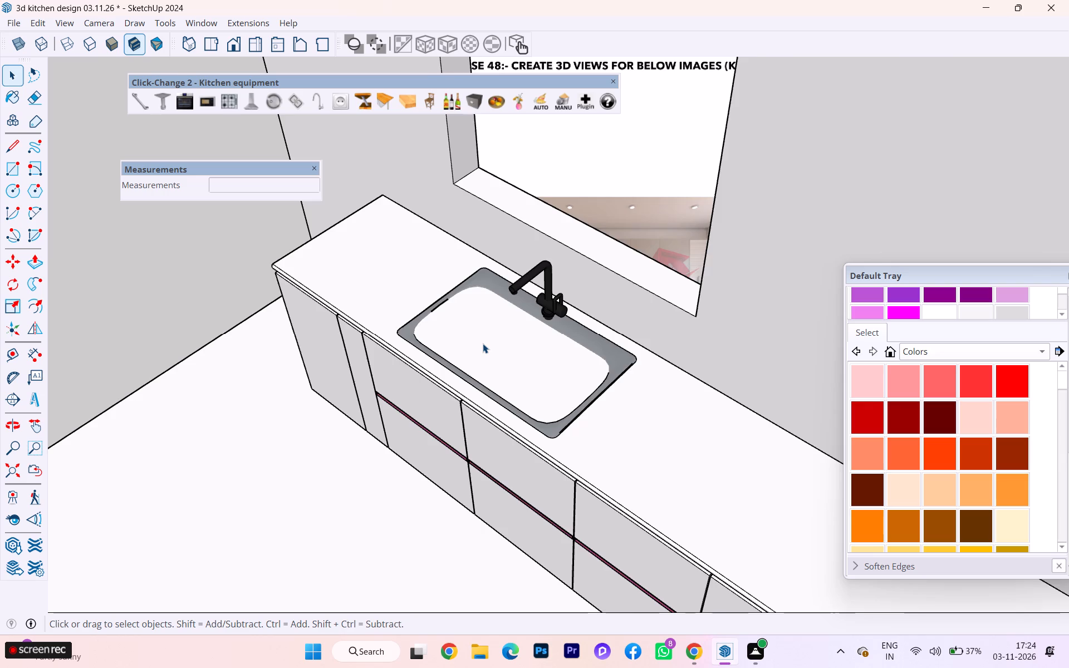
{"action": "scroll", "coordinate": [483, 343], "scroll_direction": "up", "scroll_amount": 6}
{"action": "left_click", "coordinate": [483, 343]}
{"action": "scroll", "coordinate": [483, 347], "scroll_direction": "down", "scroll_amount": 3}
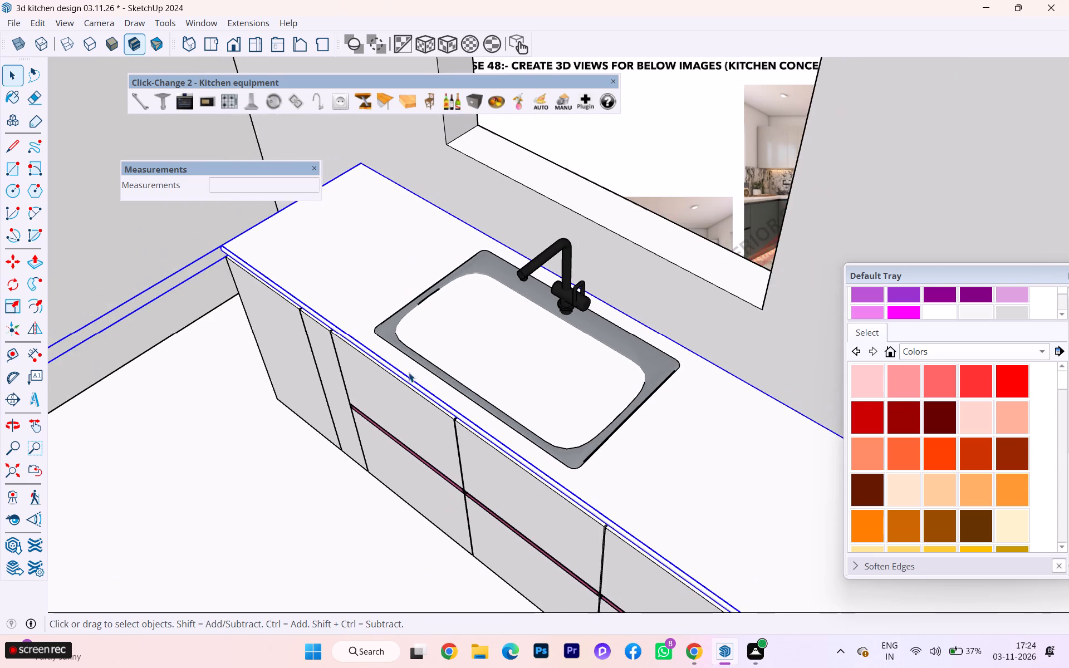
{"action": "middle_click_drag", "start_coordinate": [367, 369], "coordinate": [898, 250]}
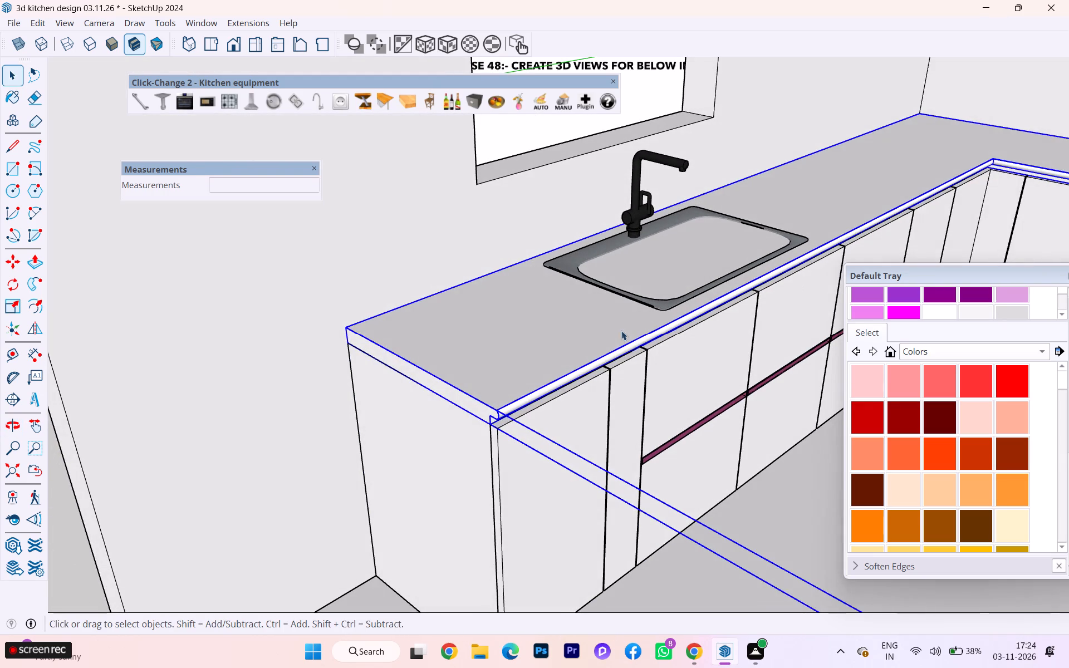
{"action": "scroll", "coordinate": [465, 422], "scroll_direction": "down", "scroll_amount": 1}
{"action": "scroll", "coordinate": [465, 422], "scroll_direction": "up", "scroll_amount": 1}
{"action": "scroll", "coordinate": [465, 422], "scroll_direction": "down", "scroll_amount": 2}
{"action": "scroll", "coordinate": [465, 422], "scroll_direction": "up", "scroll_amount": 3}
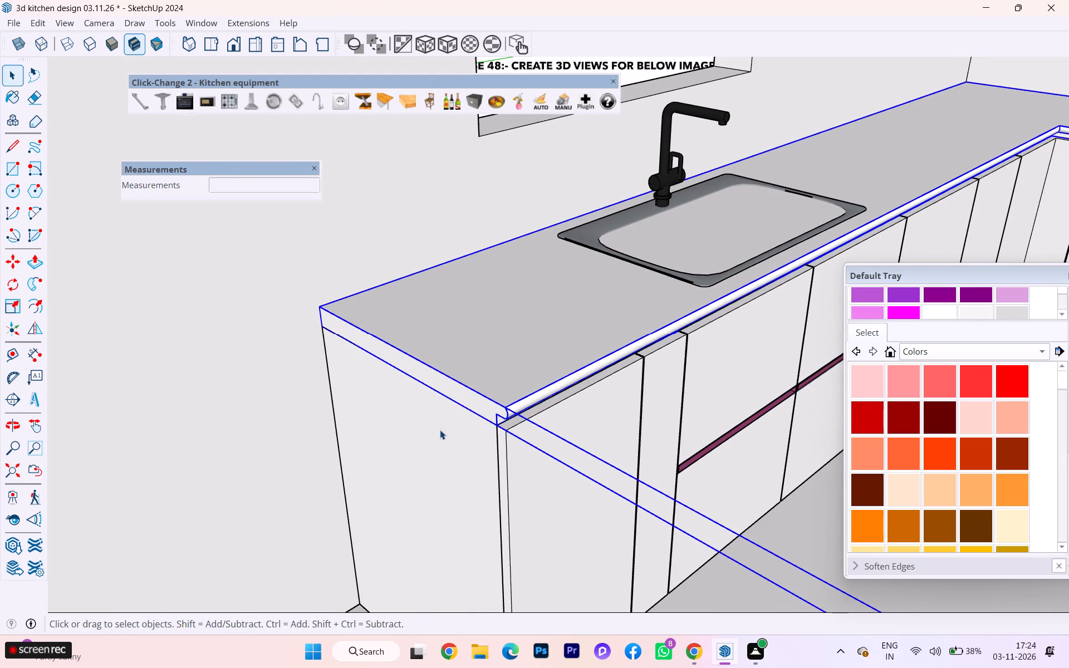
{"action": "left_click", "coordinate": [440, 430]}
{"action": "scroll", "coordinate": [488, 387], "scroll_direction": "up", "scroll_amount": 1}
{"action": "scroll", "coordinate": [487, 389], "scroll_direction": "down", "scroll_amount": 2}
{"action": "scroll", "coordinate": [484, 390], "scroll_direction": "up", "scroll_amount": 2}
{"action": "scroll", "coordinate": [484, 390], "scroll_direction": "down", "scroll_amount": 1}
{"action": "scroll", "coordinate": [411, 399], "scroll_direction": "down", "scroll_amount": 1}
{"action": "scroll", "coordinate": [411, 399], "scroll_direction": "up", "scroll_amount": 1}
{"action": "scroll", "coordinate": [411, 399], "scroll_direction": "down", "scroll_amount": 4}
{"action": "scroll", "coordinate": [410, 398], "scroll_direction": "up", "scroll_amount": 1}
{"action": "scroll", "coordinate": [410, 398], "scroll_direction": "down", "scroll_amount": 3}
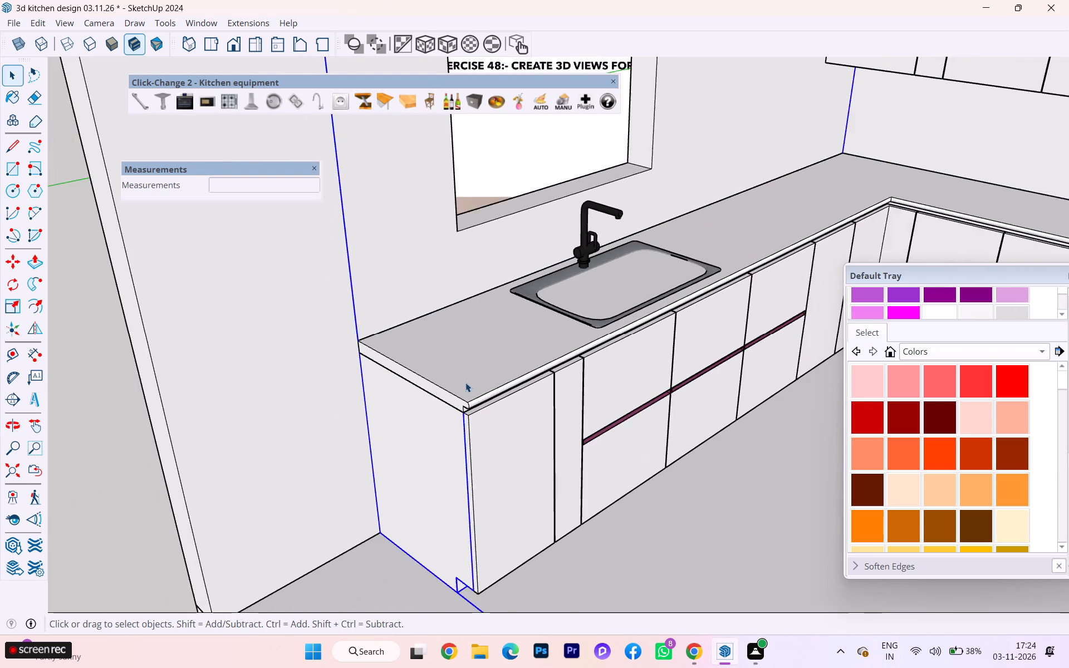
{"action": "scroll", "coordinate": [465, 382], "scroll_direction": "down", "scroll_amount": 1}
{"action": "scroll", "coordinate": [468, 385], "scroll_direction": "up", "scroll_amount": 1}
{"action": "scroll", "coordinate": [469, 385], "scroll_direction": "down", "scroll_amount": 4}
{"action": "scroll", "coordinate": [471, 387], "scroll_direction": "up", "scroll_amount": 1}
{"action": "scroll", "coordinate": [472, 387], "scroll_direction": "down", "scroll_amount": 3}
{"action": "scroll", "coordinate": [449, 382], "scroll_direction": "up", "scroll_amount": 1}
{"action": "scroll", "coordinate": [448, 382], "scroll_direction": "down", "scroll_amount": 5}
{"action": "scroll", "coordinate": [445, 380], "scroll_direction": "up", "scroll_amount": 3}
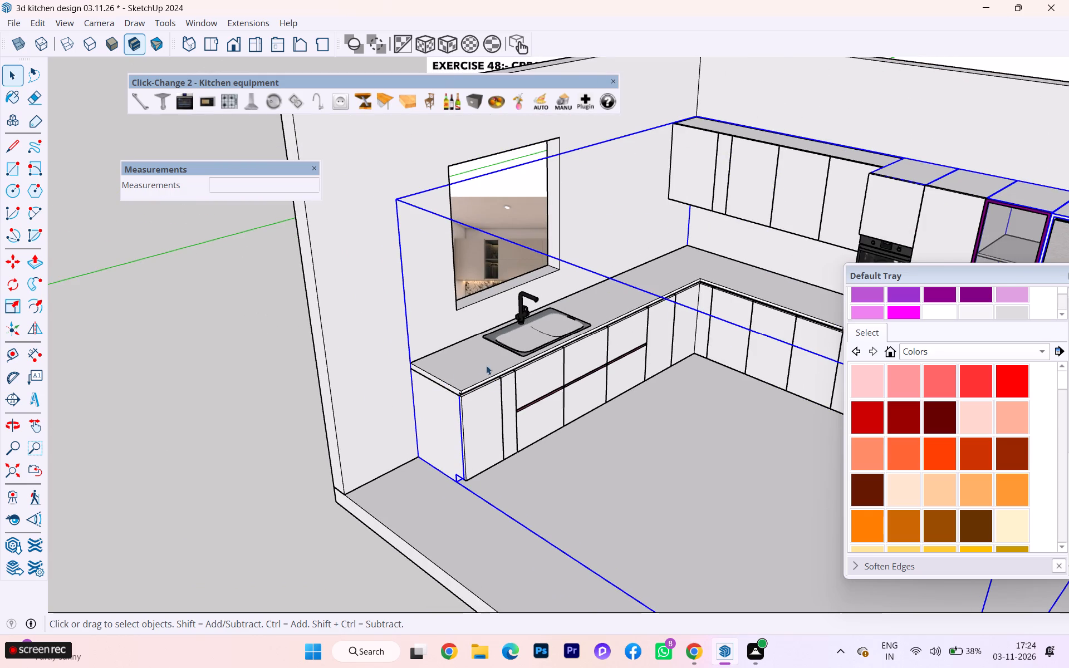
With the worktop group selected, look through the Colors and Colors-Named material collections for a worktop finish.
{"action": "left_click", "coordinate": [455, 368]}
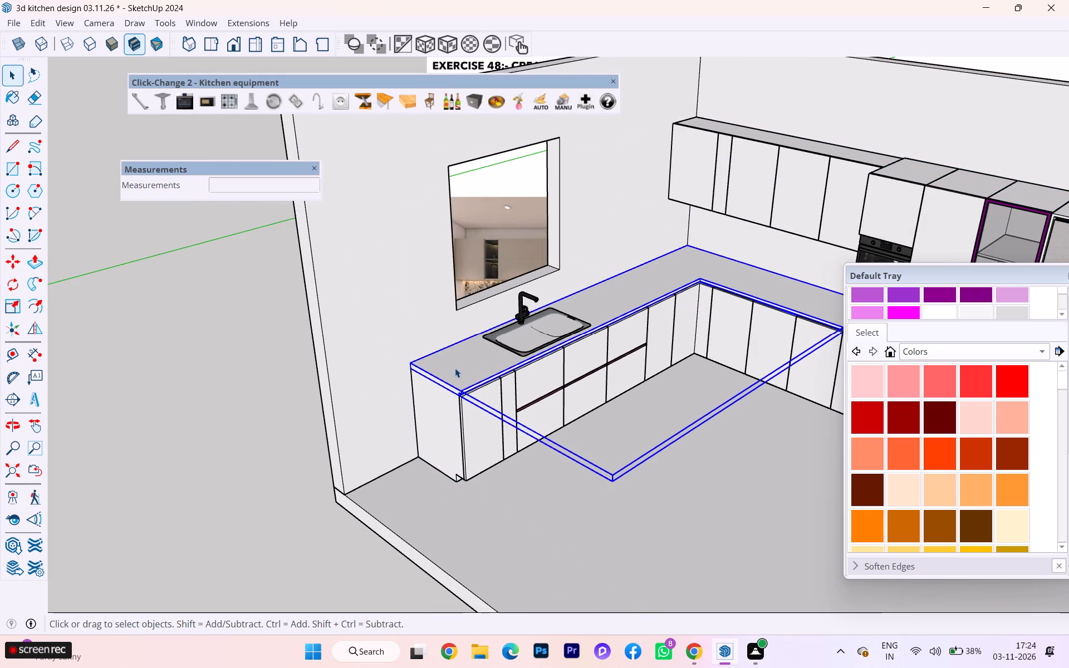
{"action": "scroll", "coordinate": [496, 359], "scroll_direction": "up", "scroll_amount": 5}
{"action": "scroll", "coordinate": [536, 340], "scroll_direction": "up", "scroll_amount": 5}
{"action": "scroll", "coordinate": [537, 337], "scroll_direction": "down", "scroll_amount": 1}
{"action": "scroll", "coordinate": [537, 337], "scroll_direction": "up", "scroll_amount": 2}
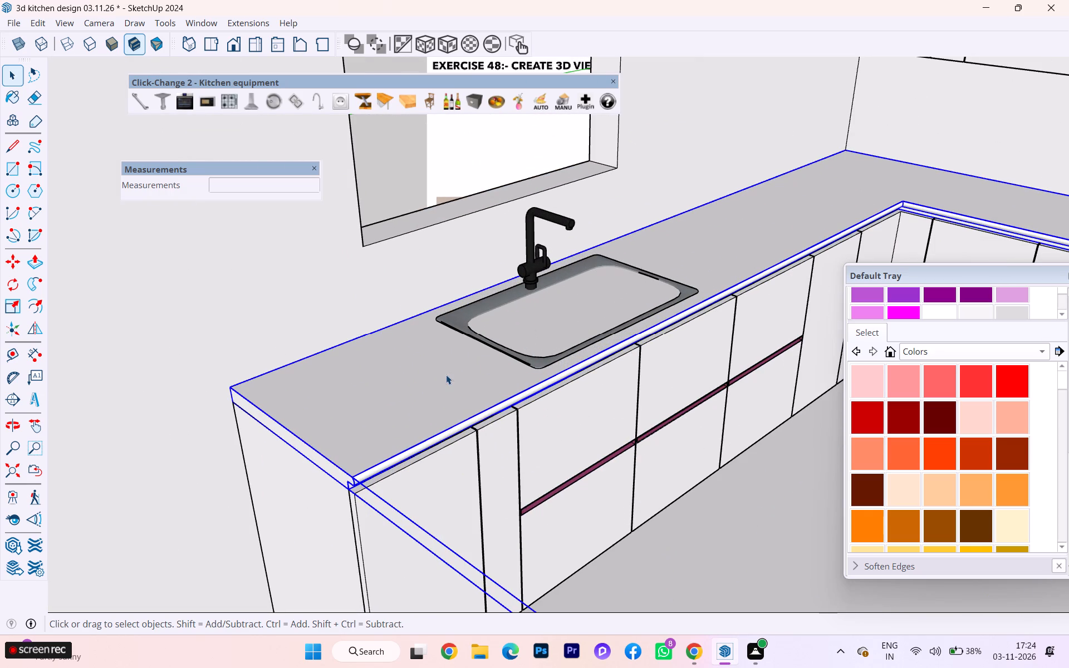
{"action": "scroll", "coordinate": [879, 326], "scroll_direction": "down", "scroll_amount": 3}
{"action": "scroll", "coordinate": [867, 335], "scroll_direction": "up", "scroll_amount": 2}
{"action": "scroll", "coordinate": [911, 342], "scroll_direction": "down", "scroll_amount": 1}
{"action": "scroll", "coordinate": [911, 342], "scroll_direction": "up", "scroll_amount": 3}
{"action": "scroll", "coordinate": [986, 310], "scroll_direction": "up", "scroll_amount": 3}
{"action": "scroll", "coordinate": [986, 310], "scroll_direction": "down", "scroll_amount": 1}
{"action": "scroll", "coordinate": [986, 310], "scroll_direction": "up", "scroll_amount": 7}
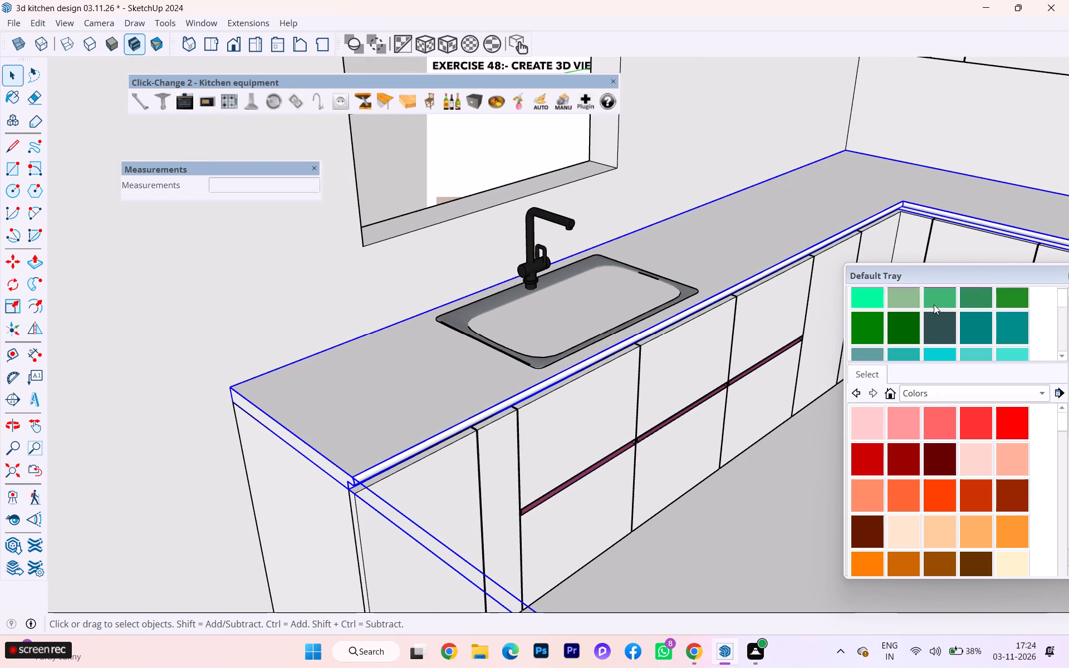
{"action": "scroll", "coordinate": [934, 304], "scroll_direction": "up", "scroll_amount": 10}
{"action": "scroll", "coordinate": [982, 296], "scroll_direction": "up", "scroll_amount": 1}
{"action": "scroll", "coordinate": [982, 296], "scroll_direction": "down", "scroll_amount": 1}
{"action": "scroll", "coordinate": [982, 296], "scroll_direction": "up", "scroll_amount": 4}
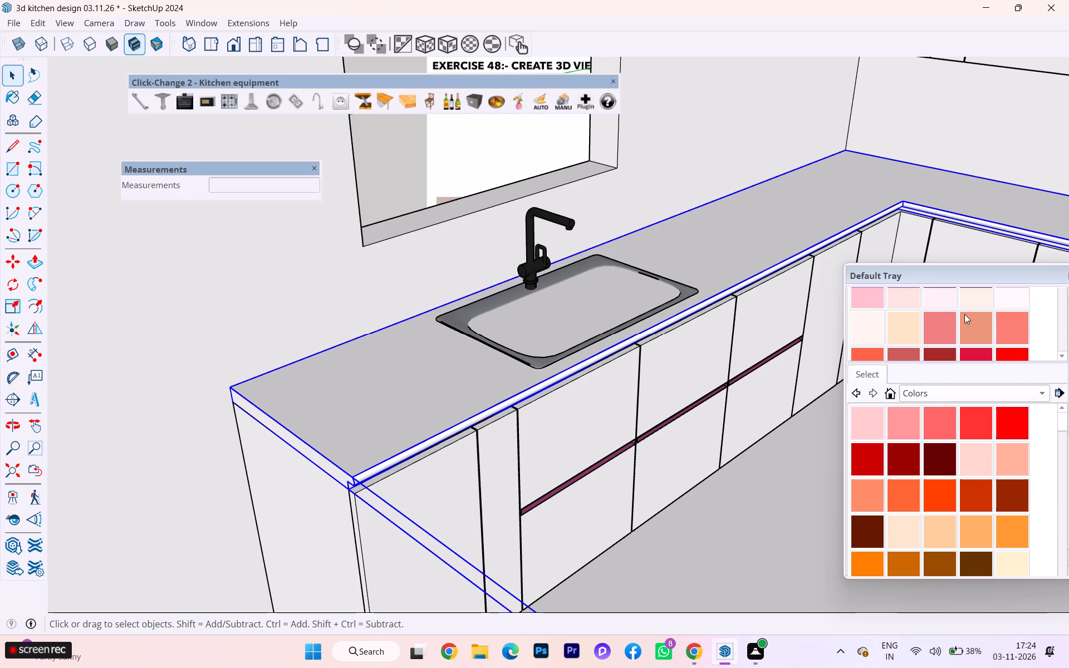
{"action": "scroll", "coordinate": [930, 295], "scroll_direction": "up", "scroll_amount": 1}
{"action": "scroll", "coordinate": [928, 293], "scroll_direction": "down", "scroll_amount": 1}
{"action": "scroll", "coordinate": [928, 293], "scroll_direction": "up", "scroll_amount": 5}
{"action": "scroll", "coordinate": [915, 291], "scroll_direction": "down", "scroll_amount": 1}
{"action": "scroll", "coordinate": [914, 291], "scroll_direction": "up", "scroll_amount": 3}
{"action": "left_click", "coordinate": [854, 390]}
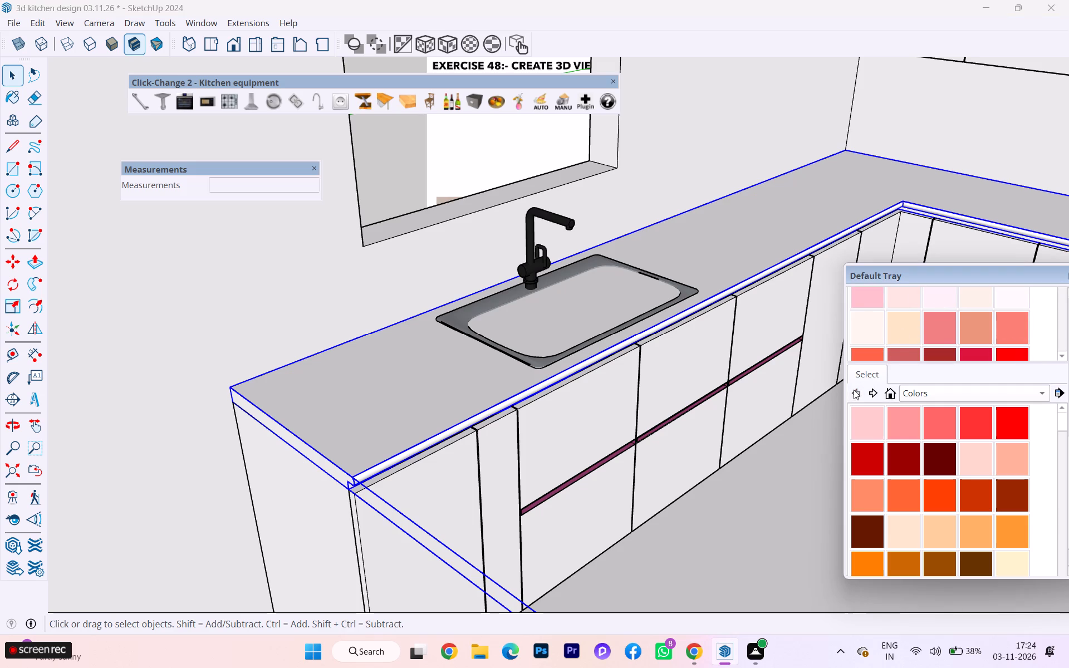
{"action": "left_click", "coordinate": [906, 364]}
{"action": "scroll", "coordinate": [930, 375], "scroll_direction": "up", "scroll_amount": 3}
{"action": "scroll", "coordinate": [945, 361], "scroll_direction": "down", "scroll_amount": 1}
{"action": "scroll", "coordinate": [947, 360], "scroll_direction": "up", "scroll_amount": 3}
{"action": "scroll", "coordinate": [991, 337], "scroll_direction": "up", "scroll_amount": 4}
{"action": "scroll", "coordinate": [1060, 362], "scroll_direction": "up", "scroll_amount": 4}
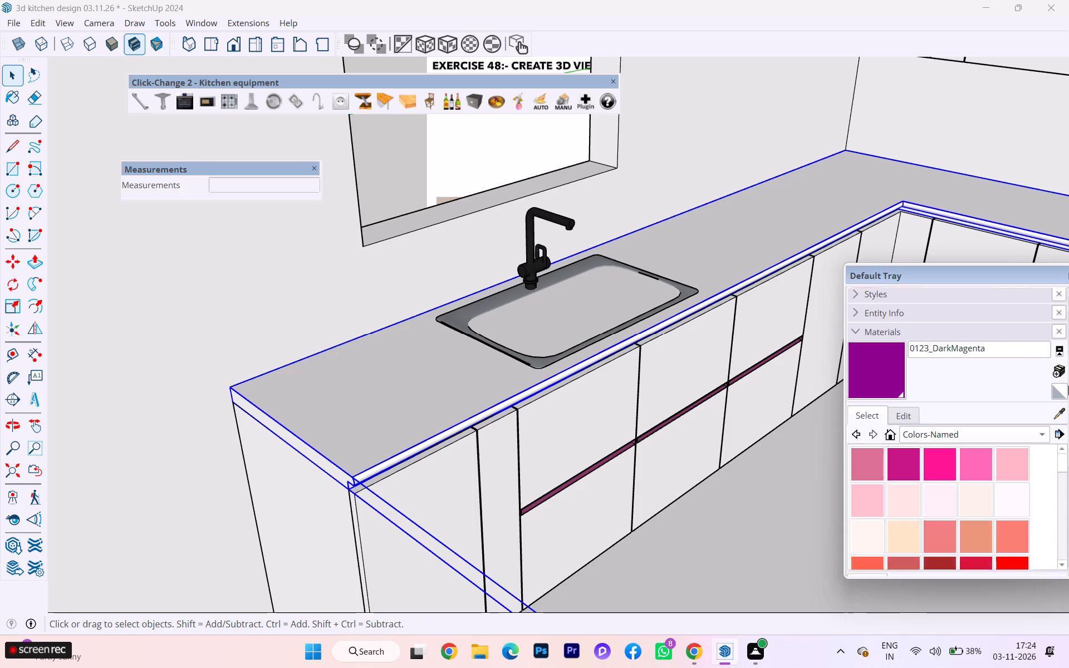
{"action": "scroll", "coordinate": [1068, 386], "scroll_direction": "up", "scroll_amount": 2}
{"action": "left_click", "coordinate": [912, 514]}
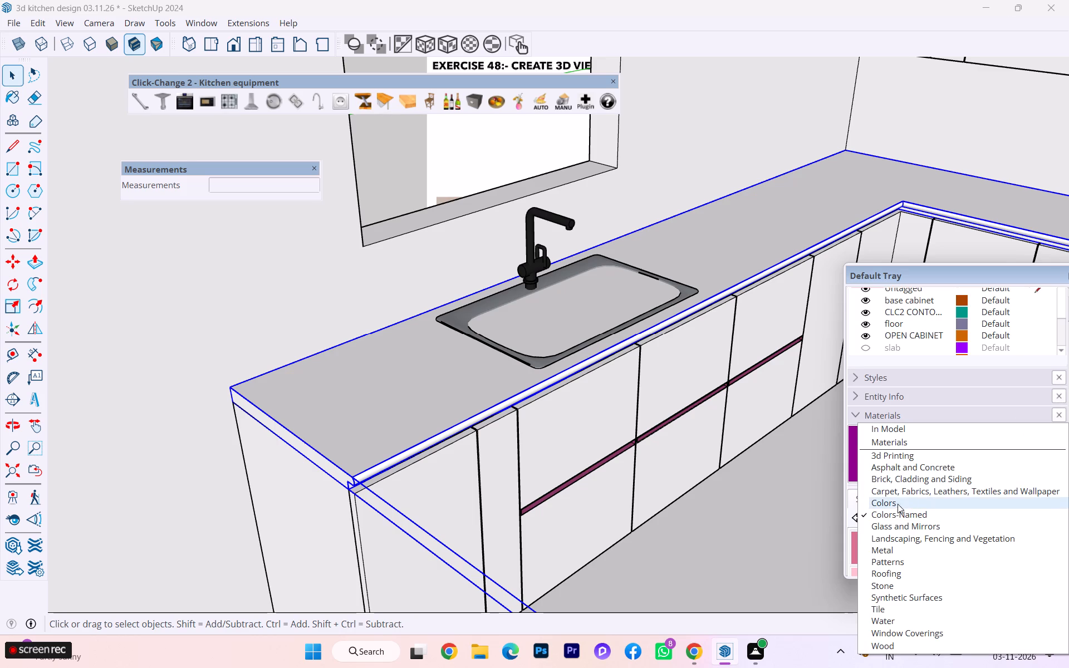
{"action": "left_click", "coordinate": [896, 504]}
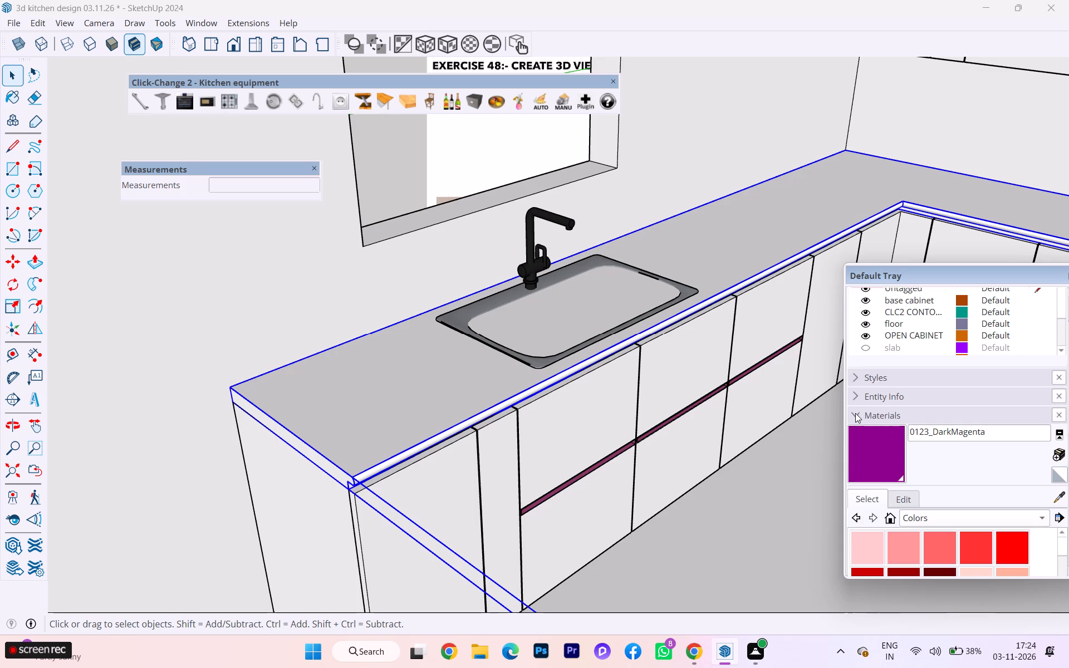
Look through the swatches of the Colors collection, repositioning the tray so the materials can be viewed.
{"action": "left_click", "coordinate": [855, 413]}
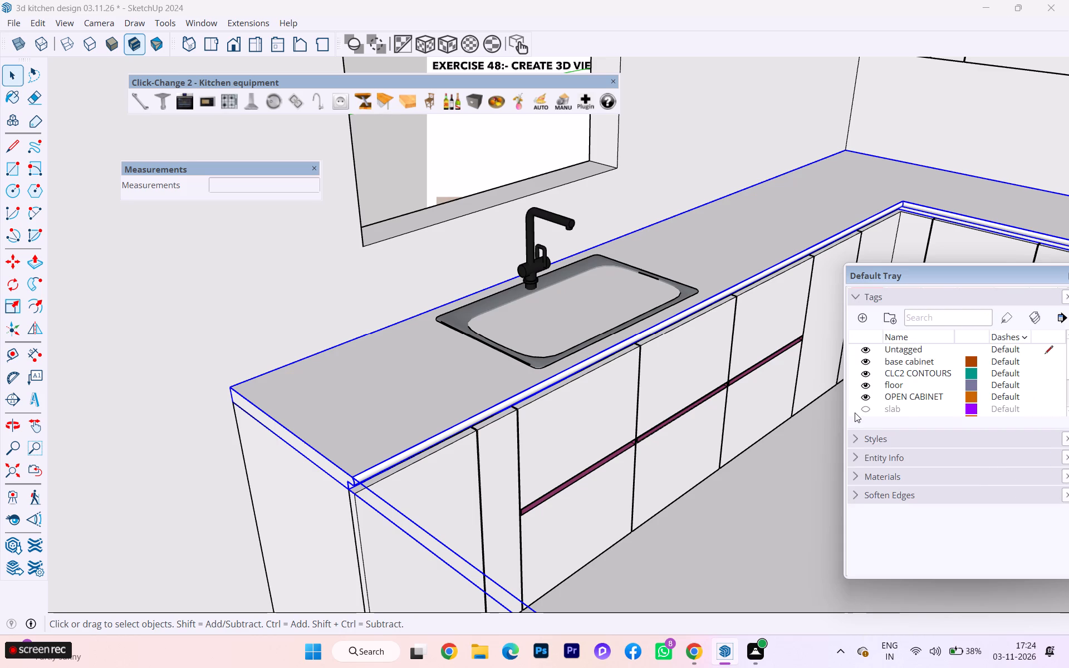
{"action": "left_click", "coordinate": [860, 474]}
{"action": "left_click_drag", "start_coordinate": [925, 272], "coordinate": [909, 192]}
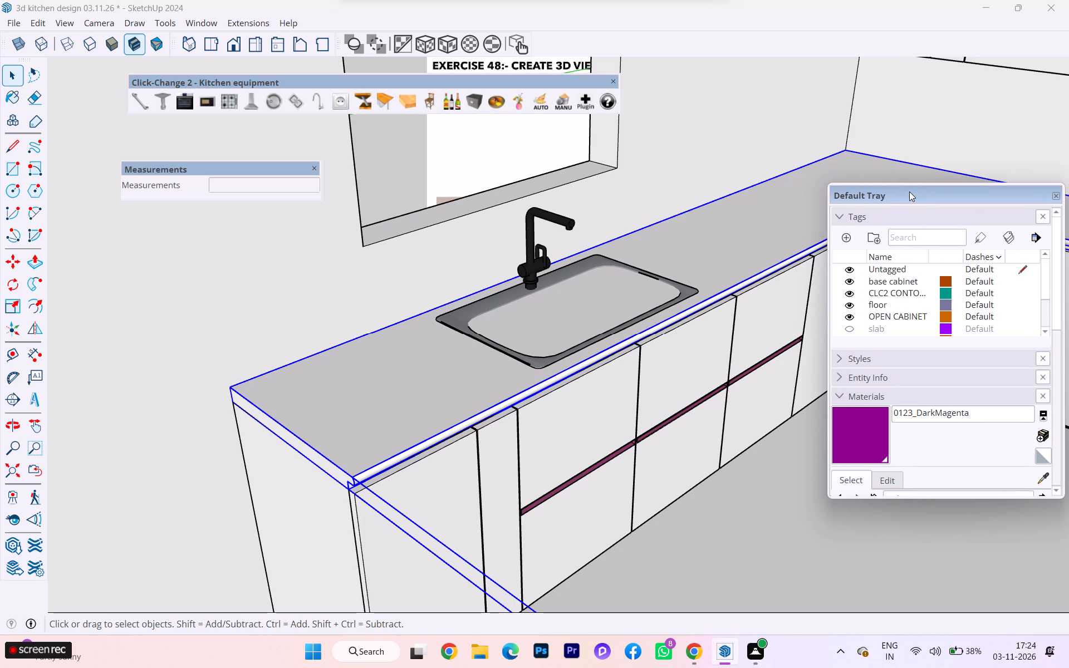
{"action": "scroll", "coordinate": [914, 392], "scroll_direction": "down", "scroll_amount": 1}
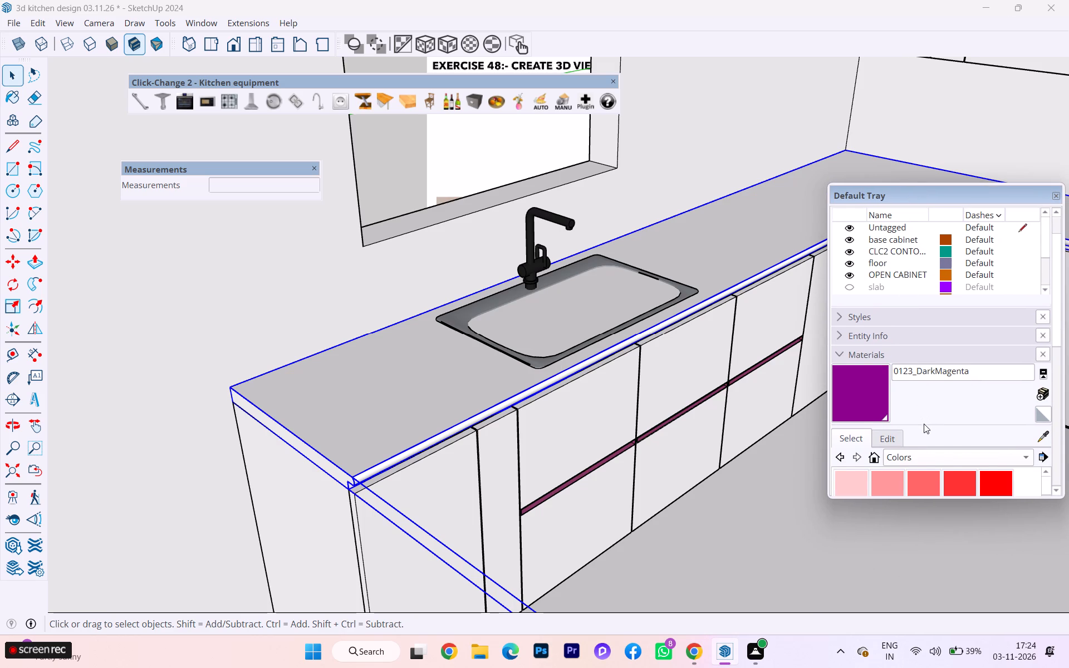
{"action": "scroll", "coordinate": [924, 425], "scroll_direction": "down", "scroll_amount": 1}
{"action": "left_click", "coordinate": [1046, 429]}
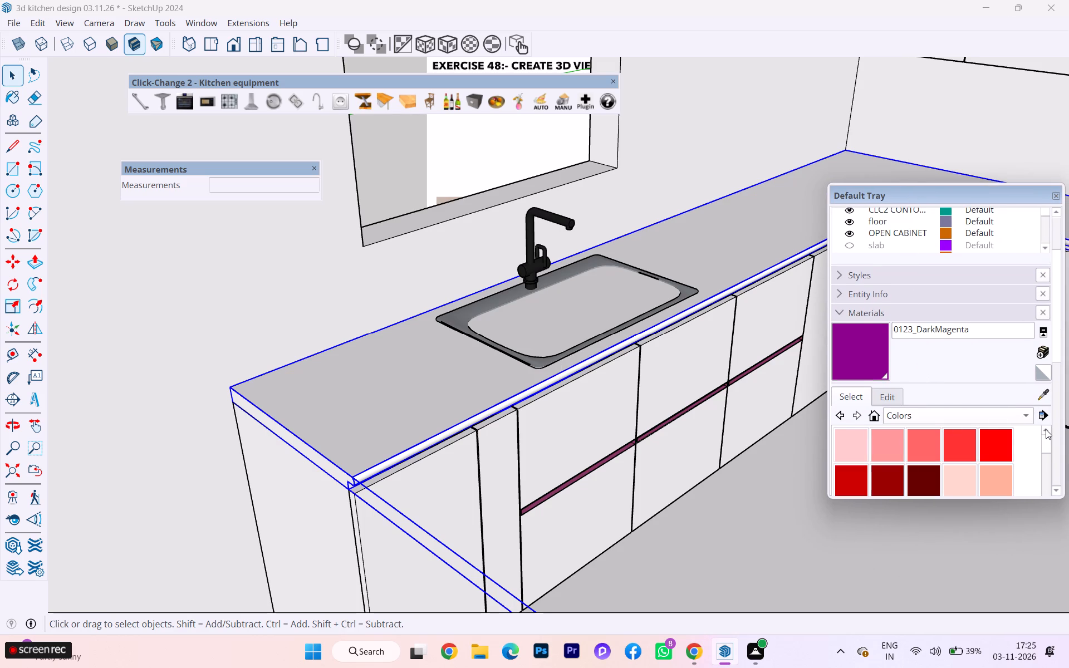
{"action": "scroll", "coordinate": [895, 378], "scroll_direction": "down", "scroll_amount": 4}
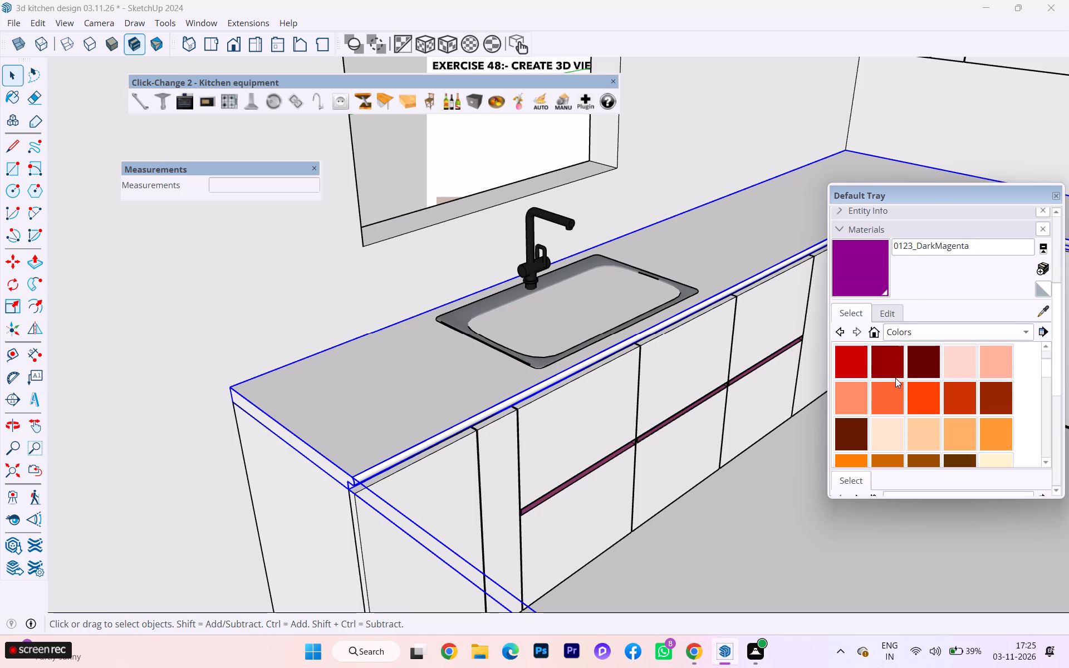
{"action": "scroll", "coordinate": [895, 379], "scroll_direction": "down", "scroll_amount": 1}
{"action": "scroll", "coordinate": [896, 380], "scroll_direction": "up", "scroll_amount": 1}
{"action": "scroll", "coordinate": [902, 387], "scroll_direction": "down", "scroll_amount": 1}
{"action": "left_click", "coordinate": [1054, 492]}
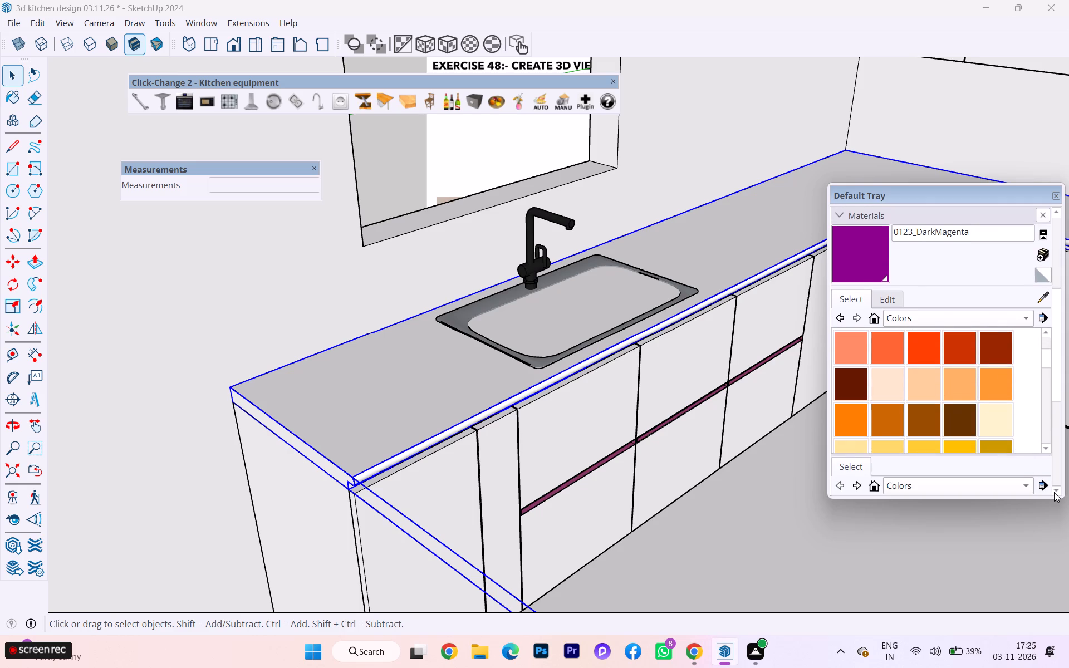
{"action": "scroll", "coordinate": [970, 448], "scroll_direction": "down", "scroll_amount": 1}
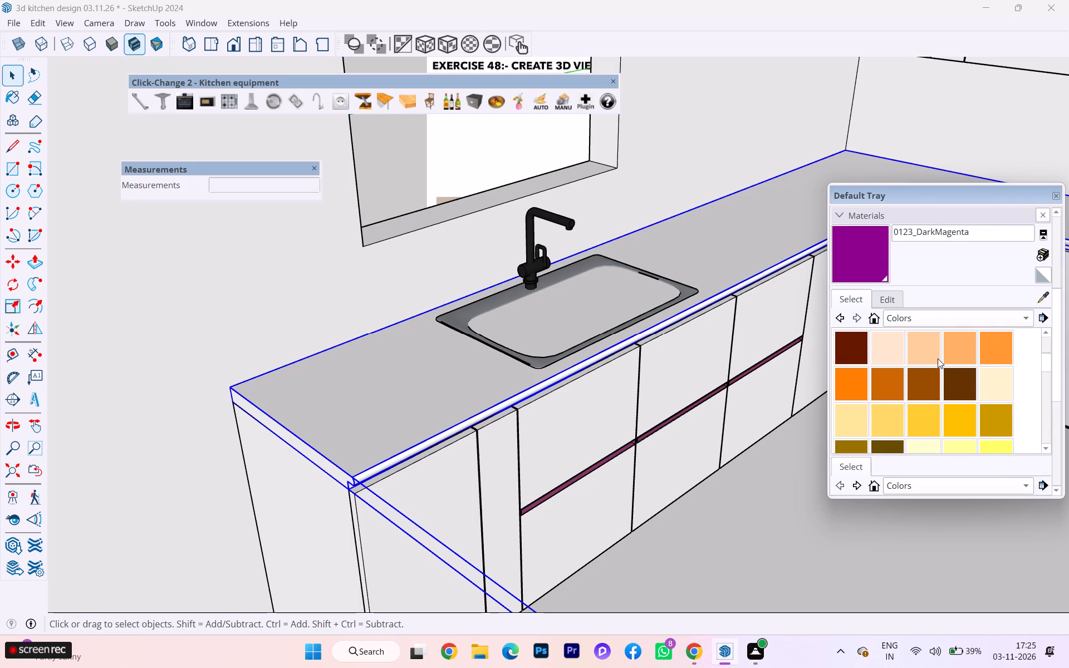
{"action": "scroll", "coordinate": [938, 356], "scroll_direction": "up", "scroll_amount": 1}
{"action": "scroll", "coordinate": [941, 316], "scroll_direction": "down", "scroll_amount": 2}
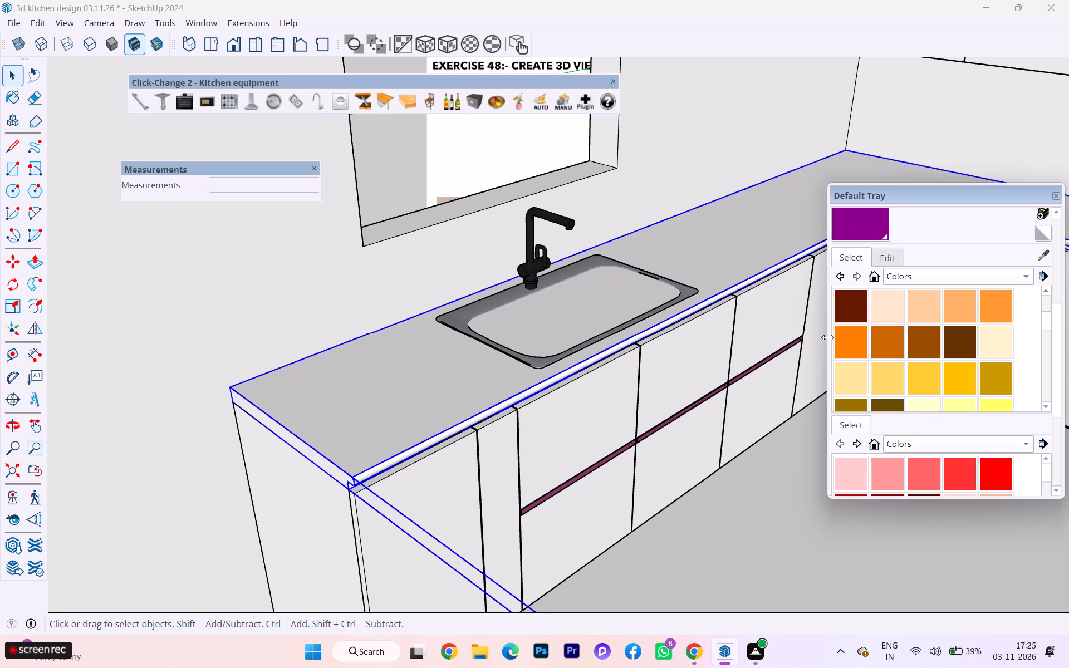
{"action": "scroll", "coordinate": [896, 317], "scroll_direction": "up", "scroll_amount": 5}
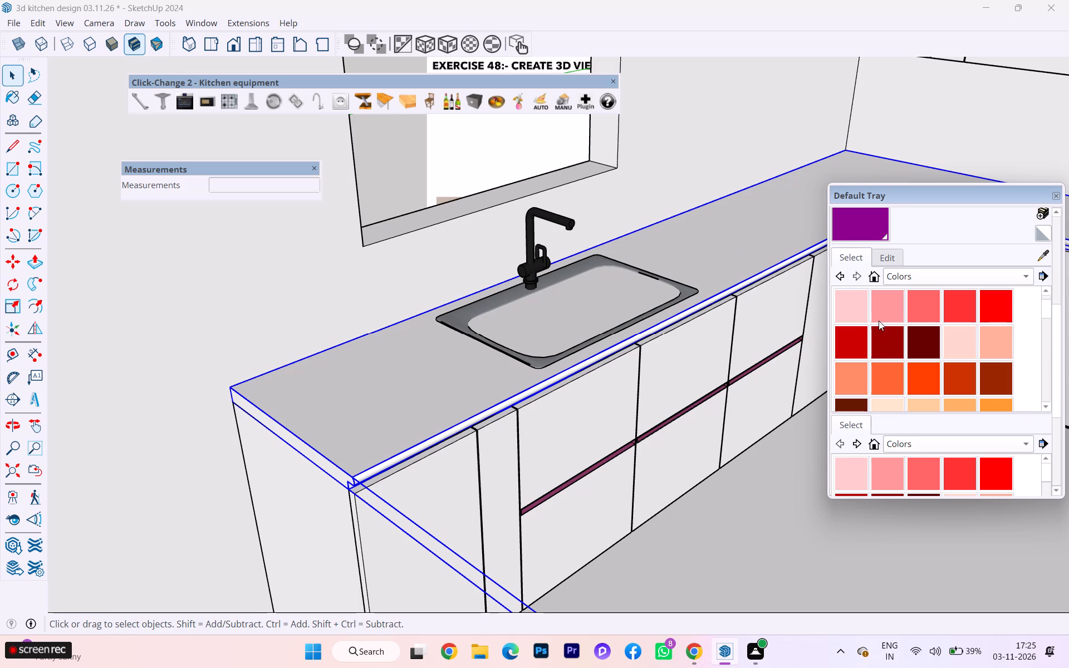
{"action": "scroll", "coordinate": [879, 321], "scroll_direction": "up", "scroll_amount": 6}
Open the worktop group, paint all its geometry with the light grey marble from the Stone collection, and close the group.
{"action": "left_click", "coordinate": [901, 277]}
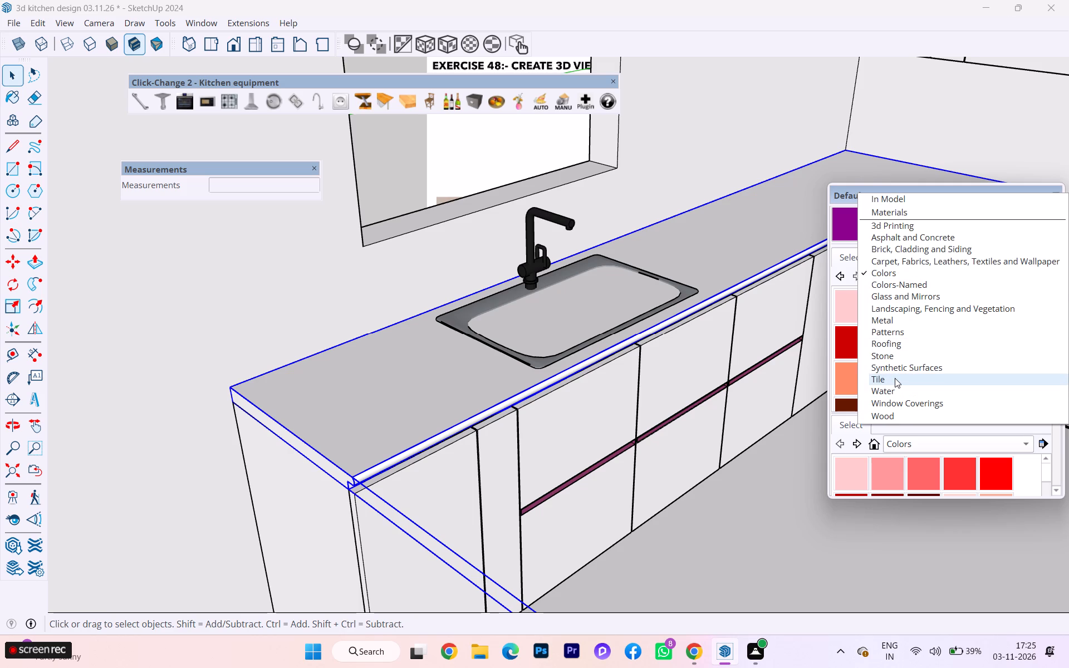
{"action": "left_click", "coordinate": [887, 358]}
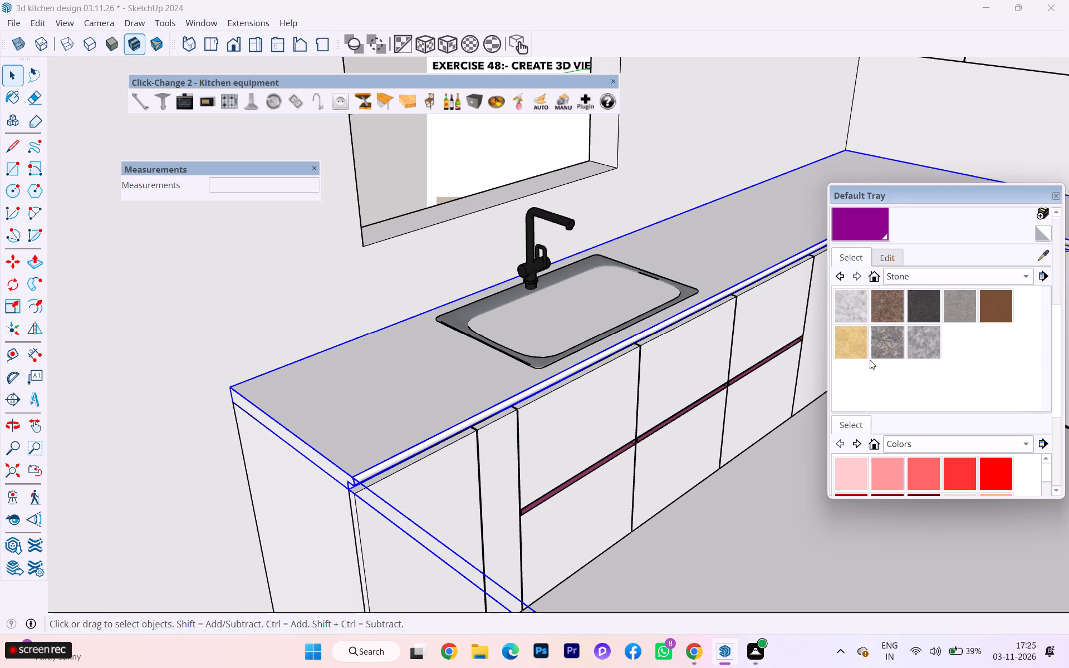
{"action": "double_click", "coordinate": [399, 384]}
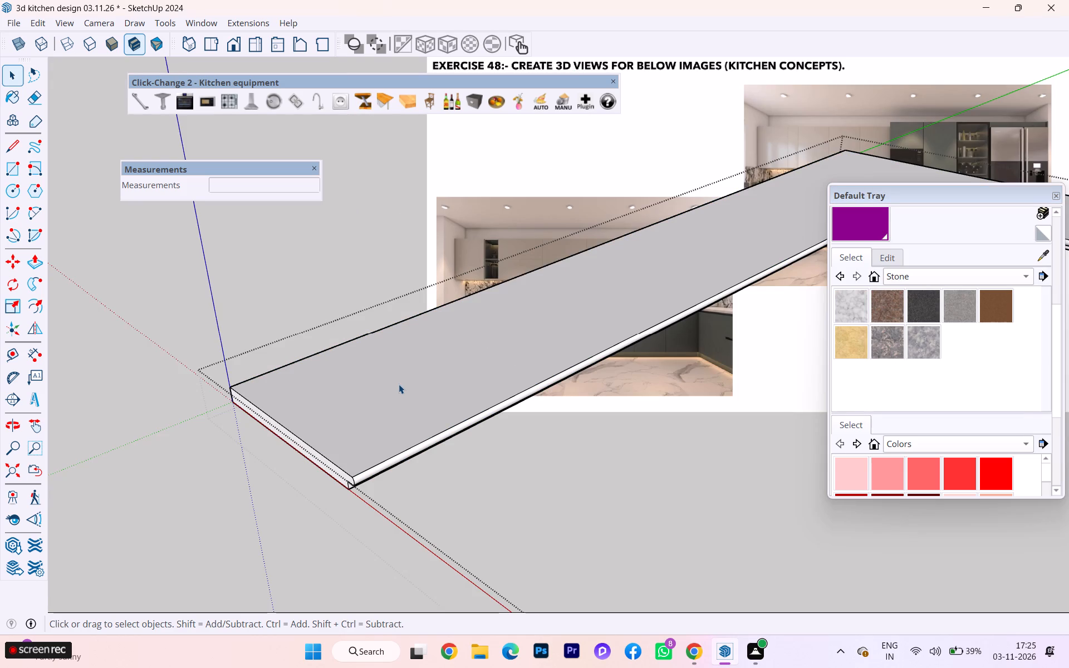
{"action": "triple_click", "coordinate": [399, 384]}
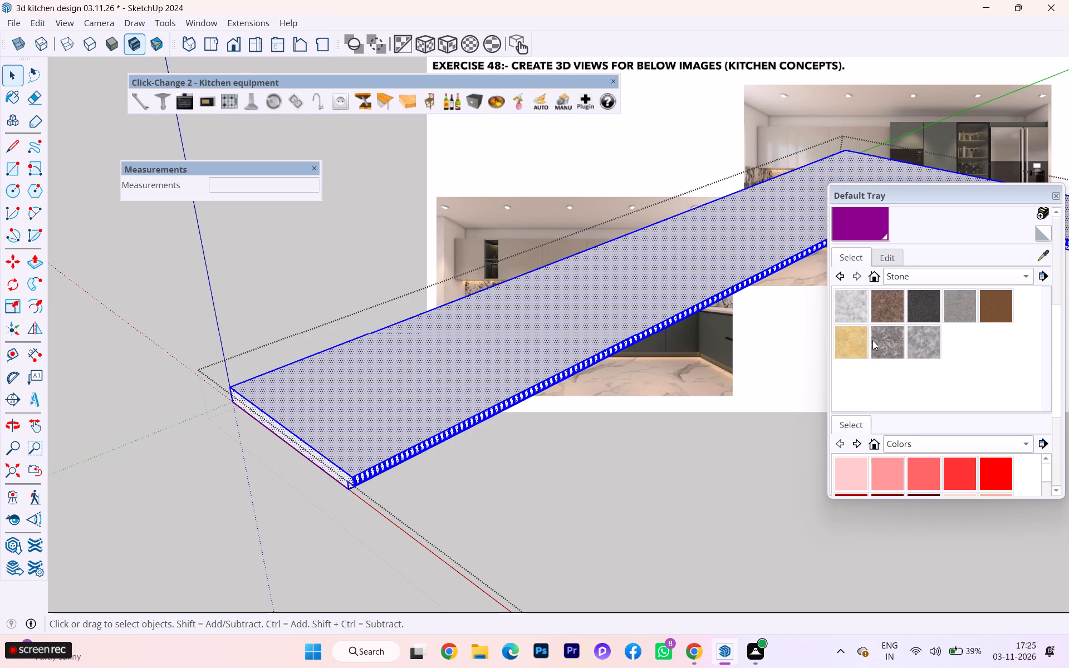
{"action": "left_click", "coordinate": [851, 299]}
{"action": "left_click", "coordinate": [497, 321]}
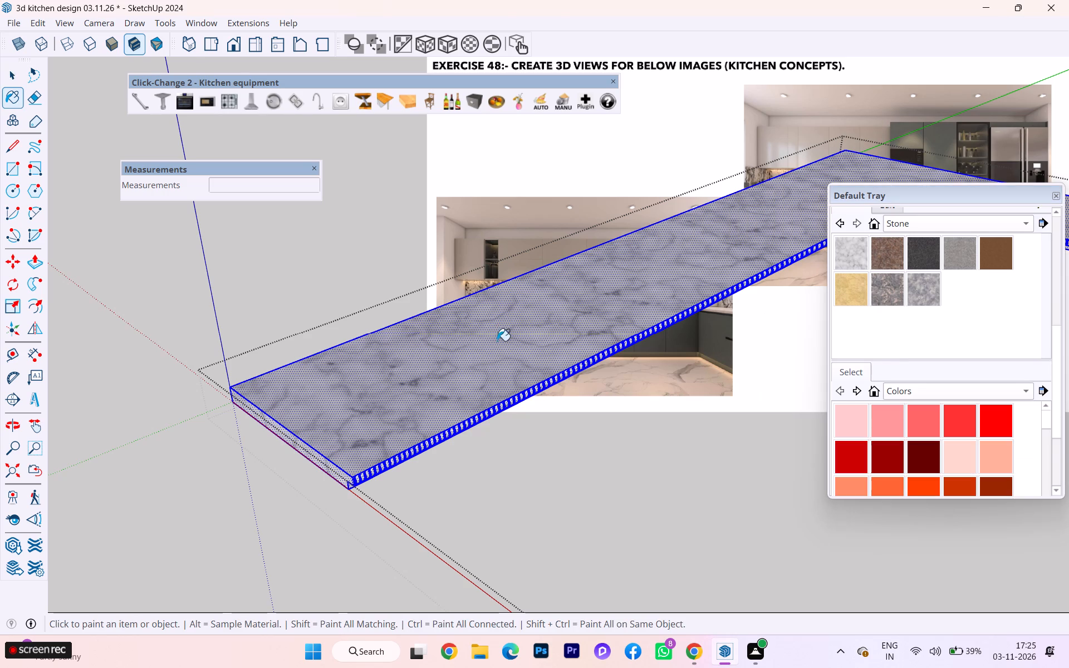
{"action": "scroll", "coordinate": [385, 390], "scroll_direction": "down", "scroll_amount": 4}
{"action": "scroll", "coordinate": [342, 397], "scroll_direction": "up", "scroll_amount": 1}
{"action": "scroll", "coordinate": [342, 397], "scroll_direction": "down", "scroll_amount": 2}
{"action": "scroll", "coordinate": [340, 399], "scroll_direction": "up", "scroll_amount": 1}
{"action": "scroll", "coordinate": [340, 399], "scroll_direction": "down", "scroll_amount": 2}
{"action": "scroll", "coordinate": [338, 400], "scroll_direction": "up", "scroll_amount": 1}
{"action": "scroll", "coordinate": [332, 402], "scroll_direction": "down", "scroll_amount": 5}
{"action": "scroll", "coordinate": [330, 402], "scroll_direction": "up", "scroll_amount": 2}
{"action": "scroll", "coordinate": [330, 402], "scroll_direction": "down", "scroll_amount": 1}
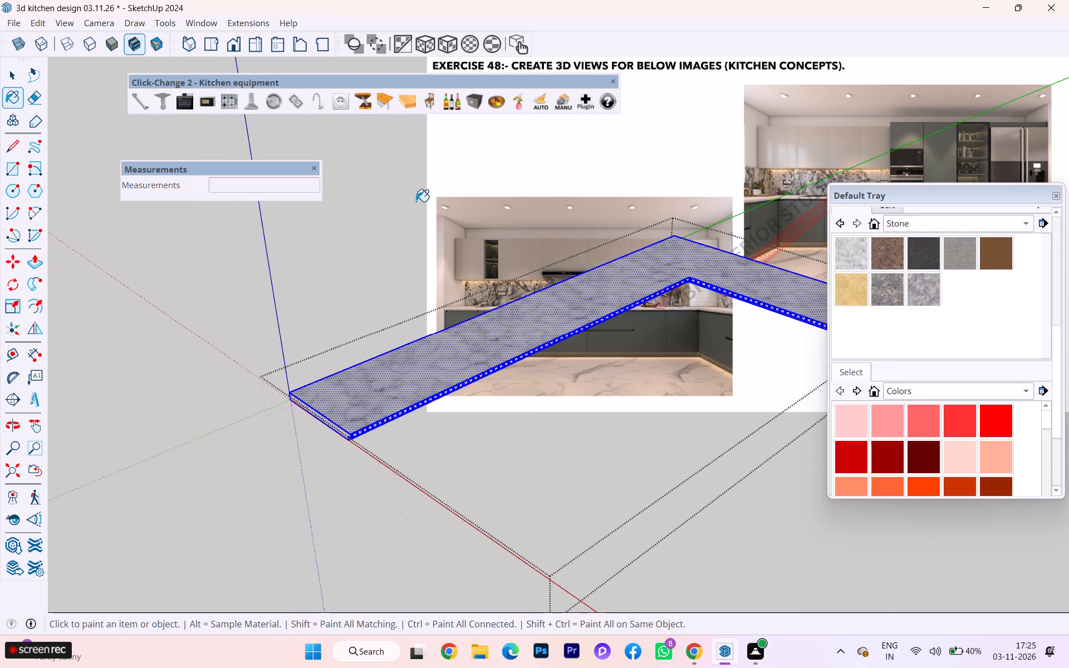
{"action": "left_click", "coordinate": [21, 82]}
{"action": "left_click", "coordinate": [190, 324]}
Examine the marble worktop surface around and inside the sink rim.
{"action": "scroll", "coordinate": [507, 355], "scroll_direction": "up", "scroll_amount": 2}
{"action": "scroll", "coordinate": [510, 355], "scroll_direction": "down", "scroll_amount": 1}
{"action": "scroll", "coordinate": [512, 355], "scroll_direction": "up", "scroll_amount": 3}
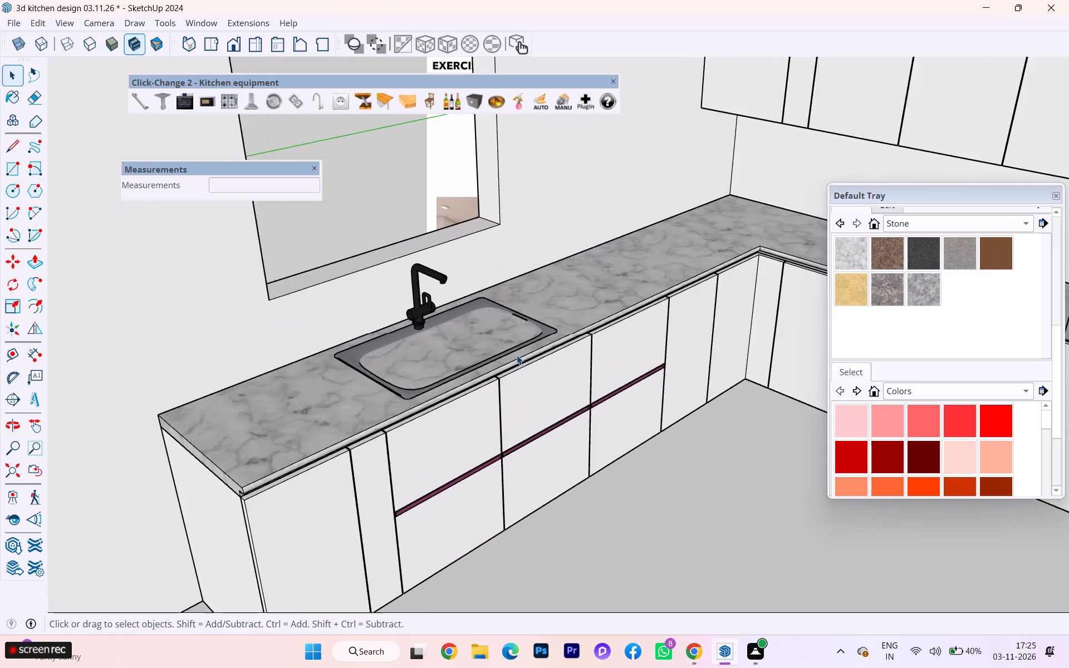
{"action": "scroll", "coordinate": [517, 355], "scroll_direction": "up", "scroll_amount": 3}
{"action": "scroll", "coordinate": [517, 355], "scroll_direction": "down", "scroll_amount": 1}
{"action": "scroll", "coordinate": [517, 355], "scroll_direction": "up", "scroll_amount": 5}
{"action": "scroll", "coordinate": [458, 358], "scroll_direction": "up", "scroll_amount": 1}
Select the marble worktop together with the base cabinet group beneath it.
{"action": "left_click", "coordinate": [333, 370]}
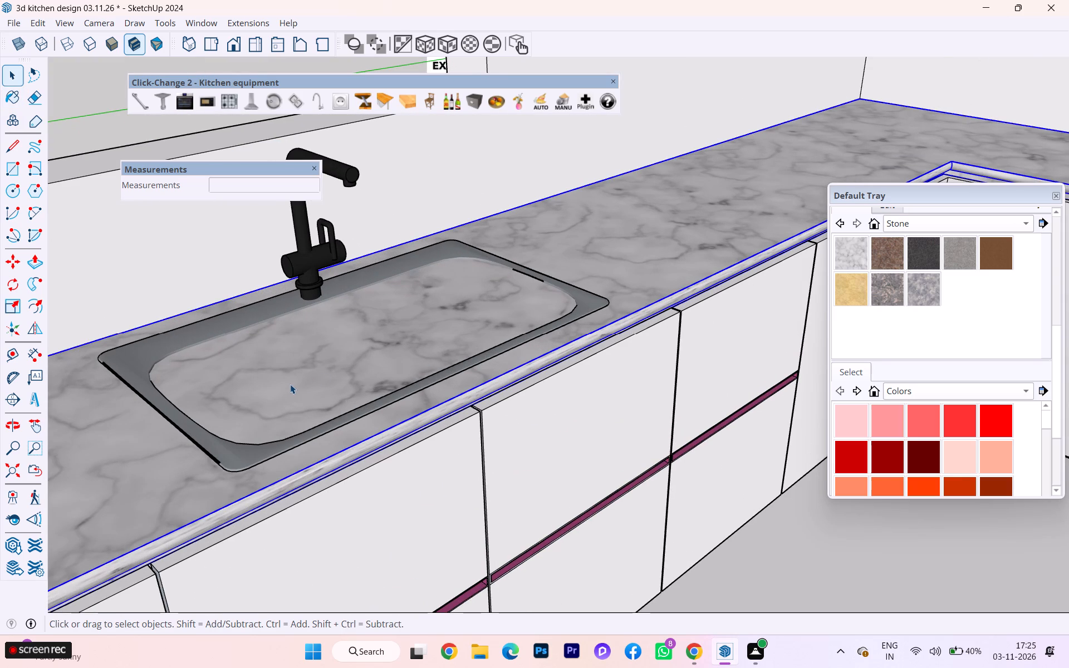
{"action": "scroll", "coordinate": [559, 328], "scroll_direction": "down", "scroll_amount": 8}
{"action": "scroll", "coordinate": [698, 279], "scroll_direction": "down", "scroll_amount": 2}
{"action": "scroll", "coordinate": [715, 279], "scroll_direction": "up", "scroll_amount": 4}
{"action": "scroll", "coordinate": [719, 278], "scroll_direction": "down", "scroll_amount": 2}
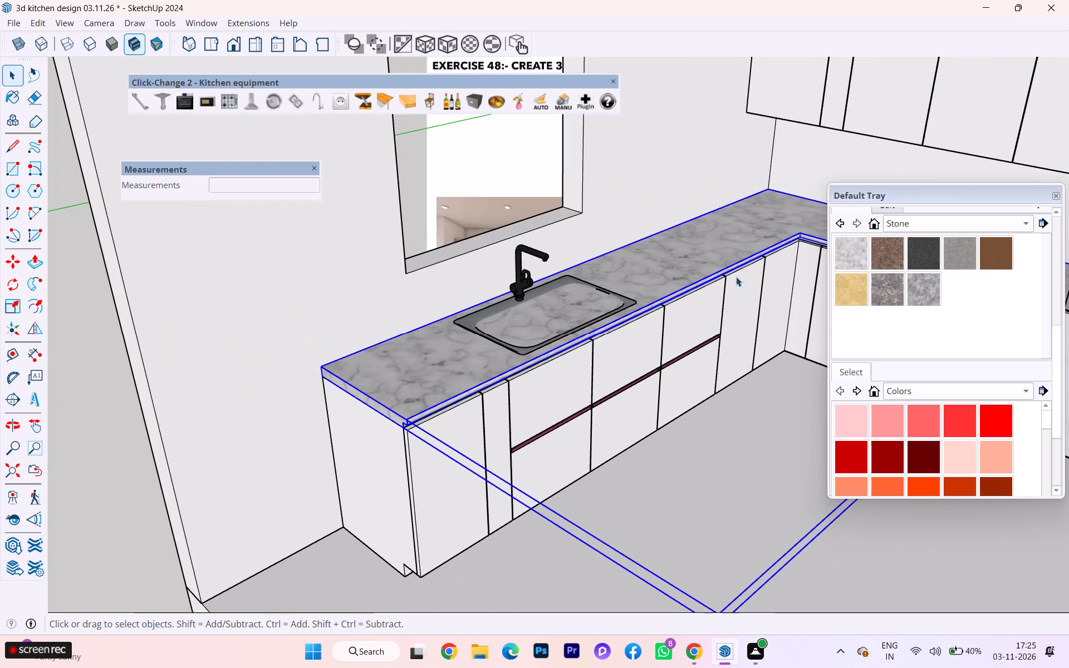
{"action": "left_click", "coordinate": [391, 430], "text": "ctrl"}
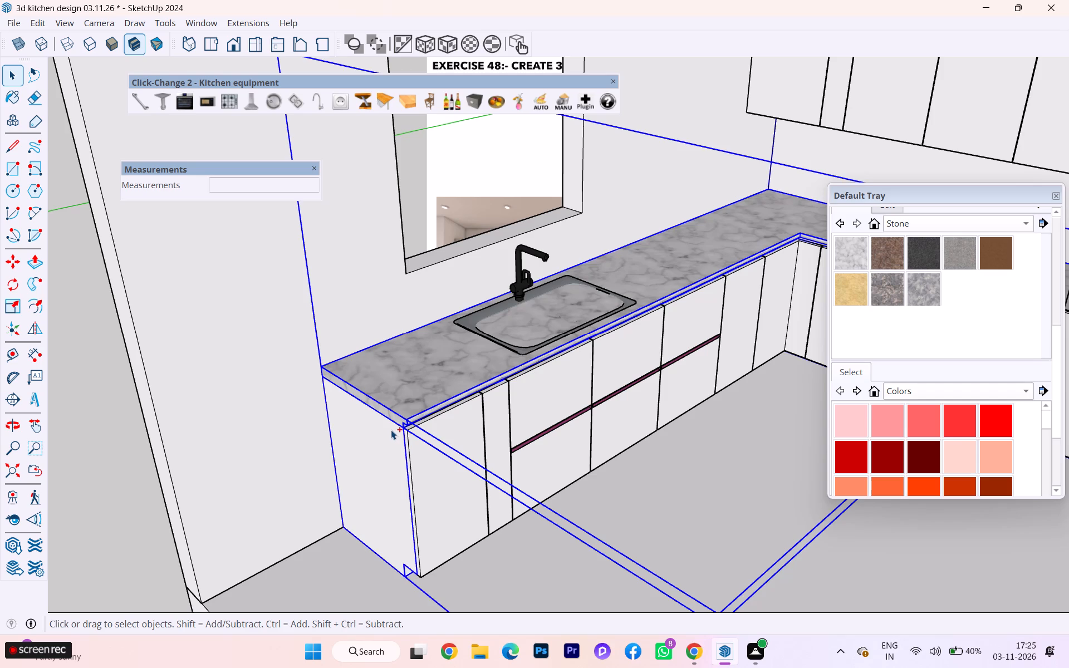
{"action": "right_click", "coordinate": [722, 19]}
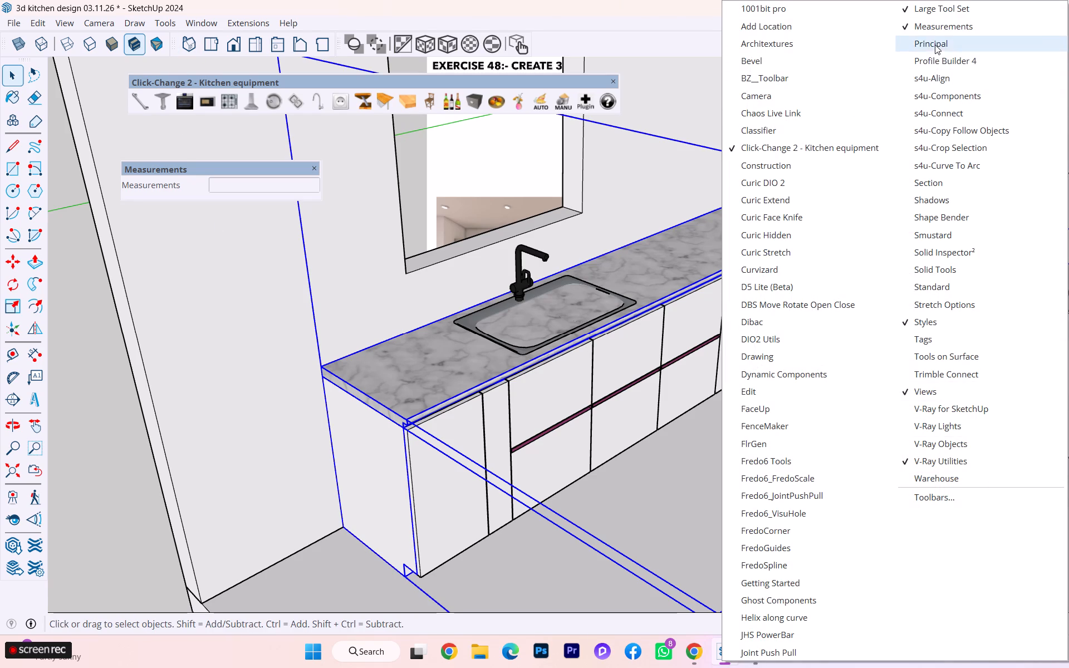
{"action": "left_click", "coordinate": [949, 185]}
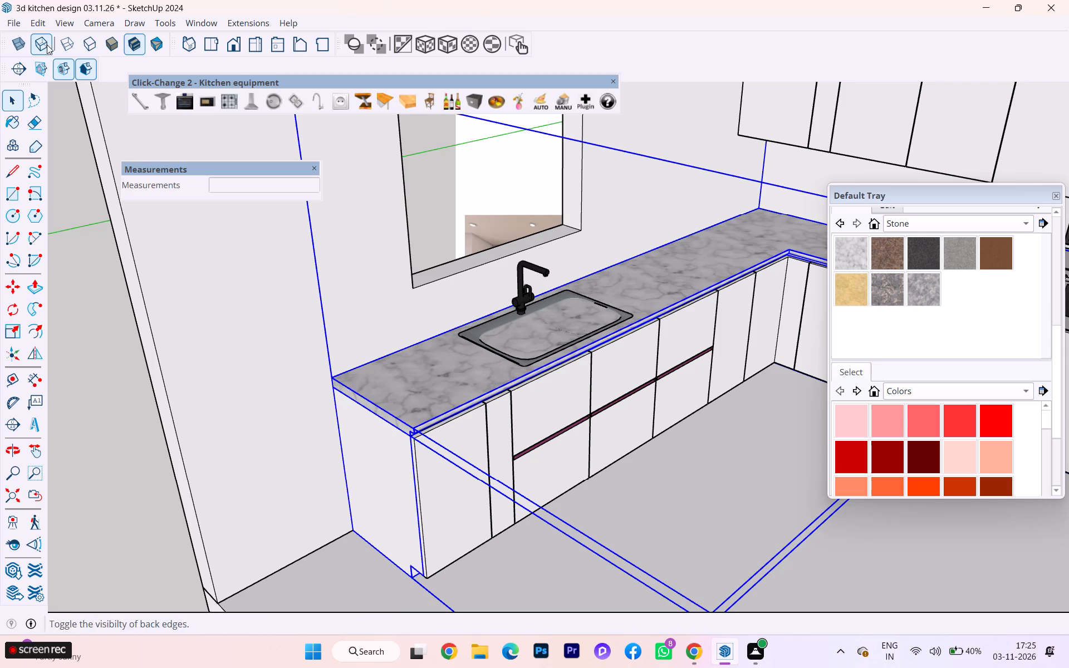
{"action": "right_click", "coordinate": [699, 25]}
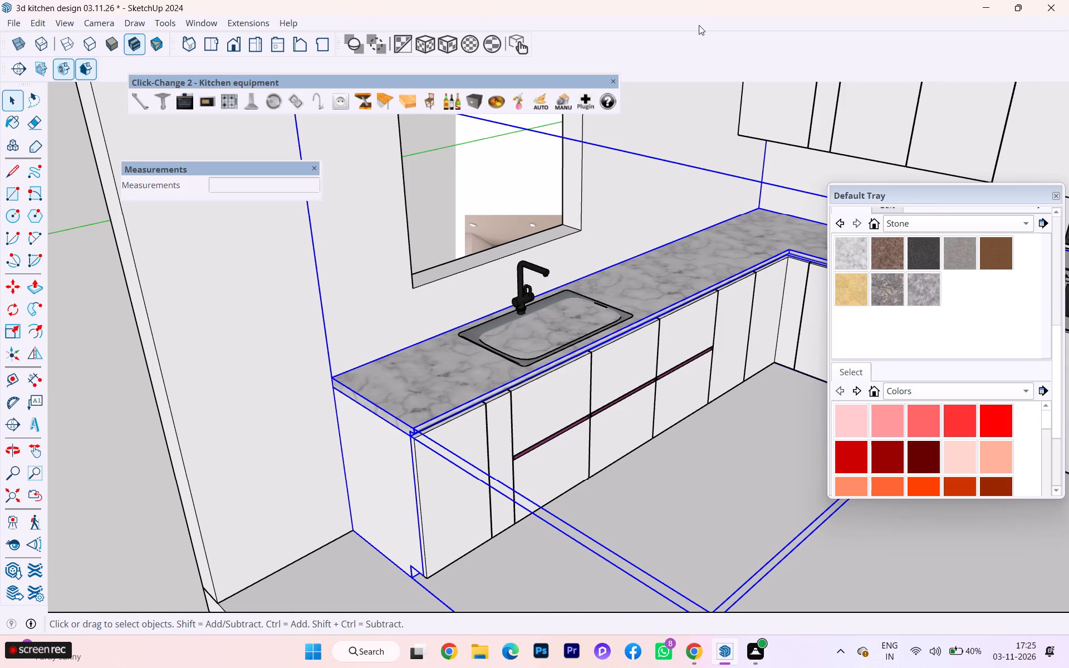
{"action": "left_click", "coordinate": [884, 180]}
Display the Solid Tools toolbar.
{"action": "right_click", "coordinate": [813, 33]}
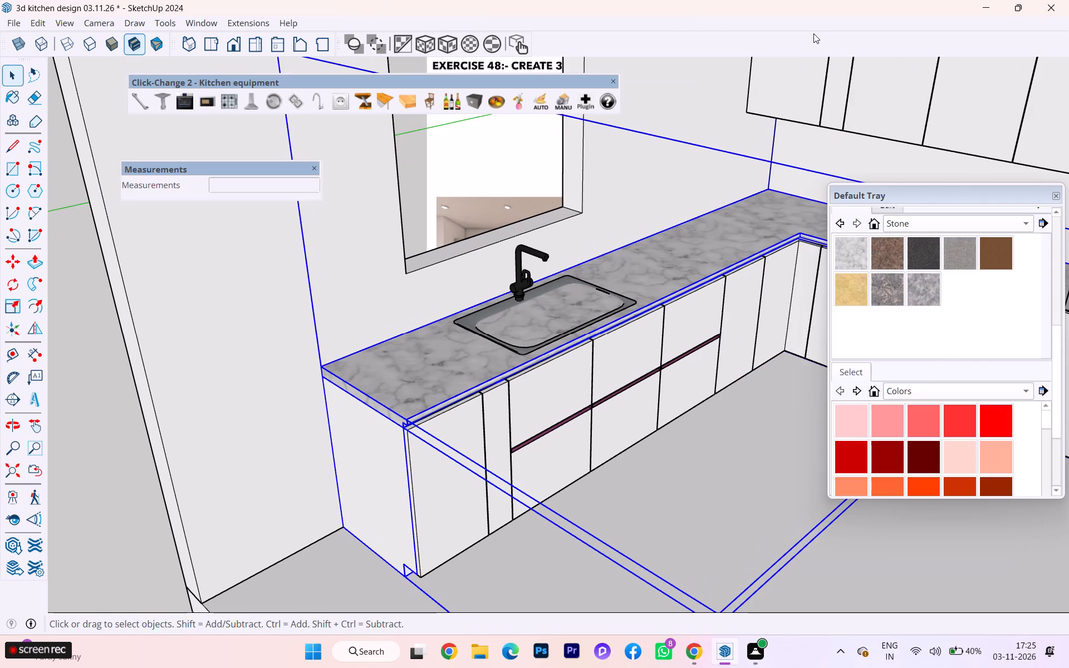
{"action": "right_click", "coordinate": [704, 26]}
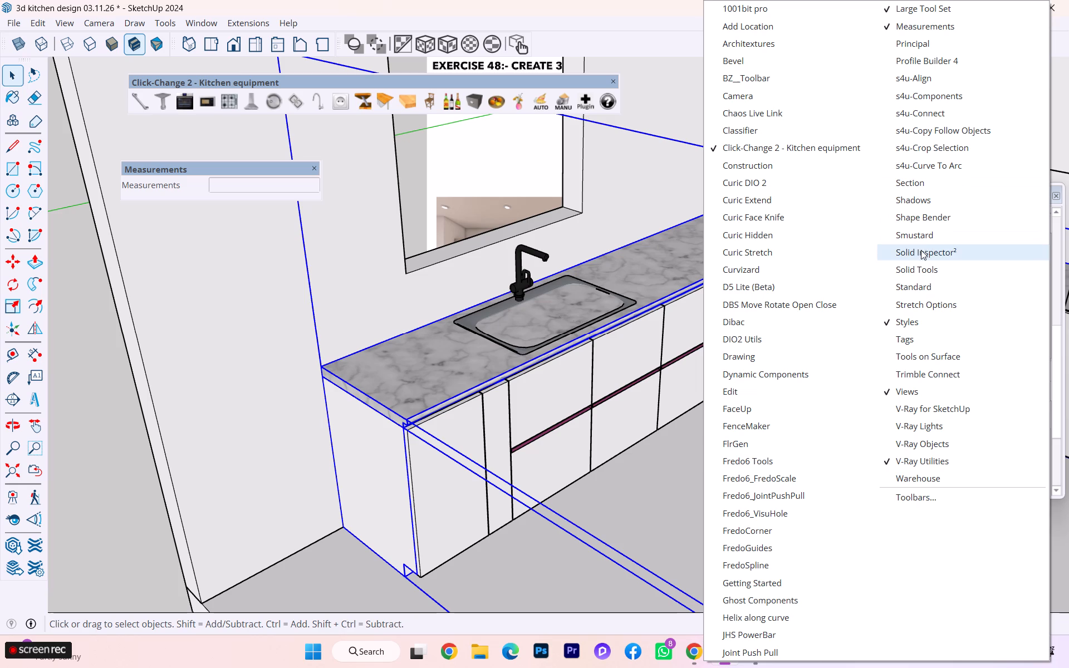
{"action": "left_click", "coordinate": [911, 266]}
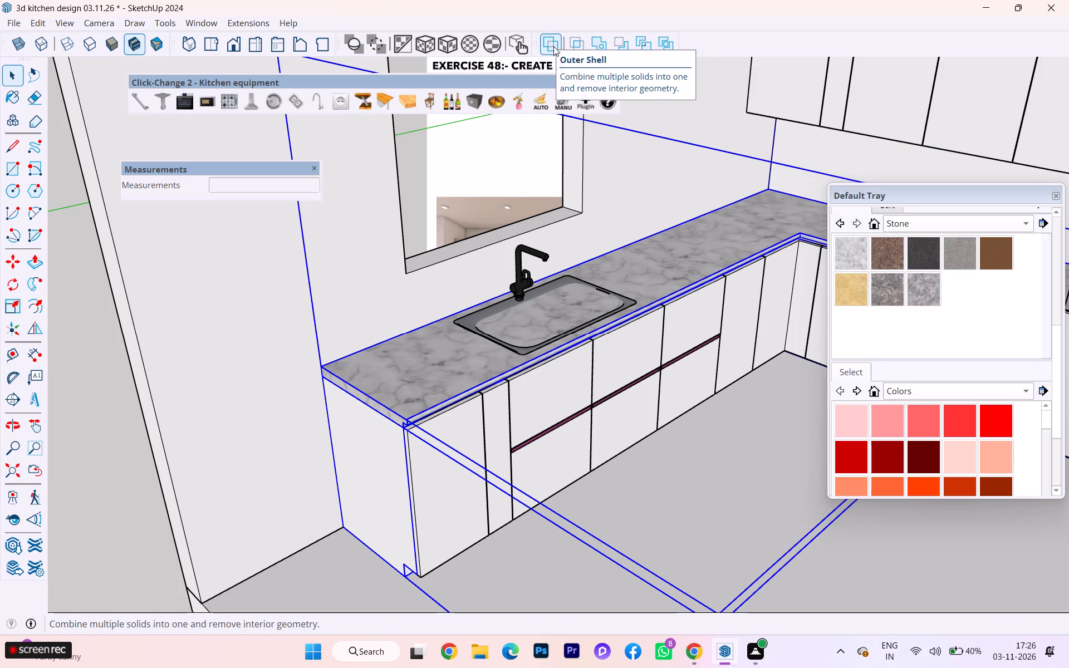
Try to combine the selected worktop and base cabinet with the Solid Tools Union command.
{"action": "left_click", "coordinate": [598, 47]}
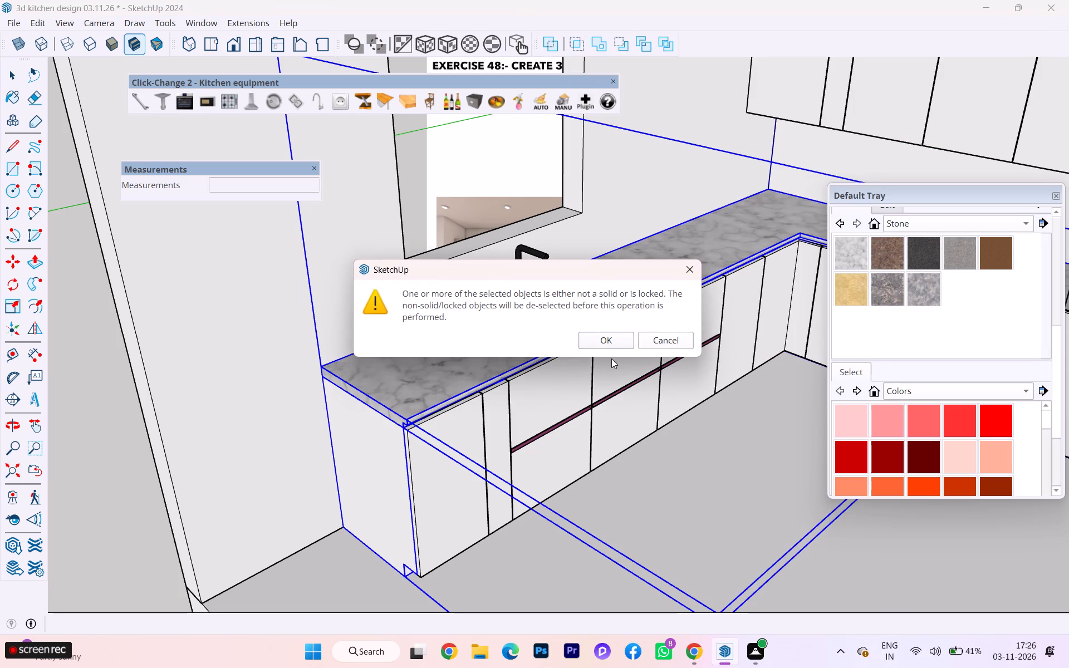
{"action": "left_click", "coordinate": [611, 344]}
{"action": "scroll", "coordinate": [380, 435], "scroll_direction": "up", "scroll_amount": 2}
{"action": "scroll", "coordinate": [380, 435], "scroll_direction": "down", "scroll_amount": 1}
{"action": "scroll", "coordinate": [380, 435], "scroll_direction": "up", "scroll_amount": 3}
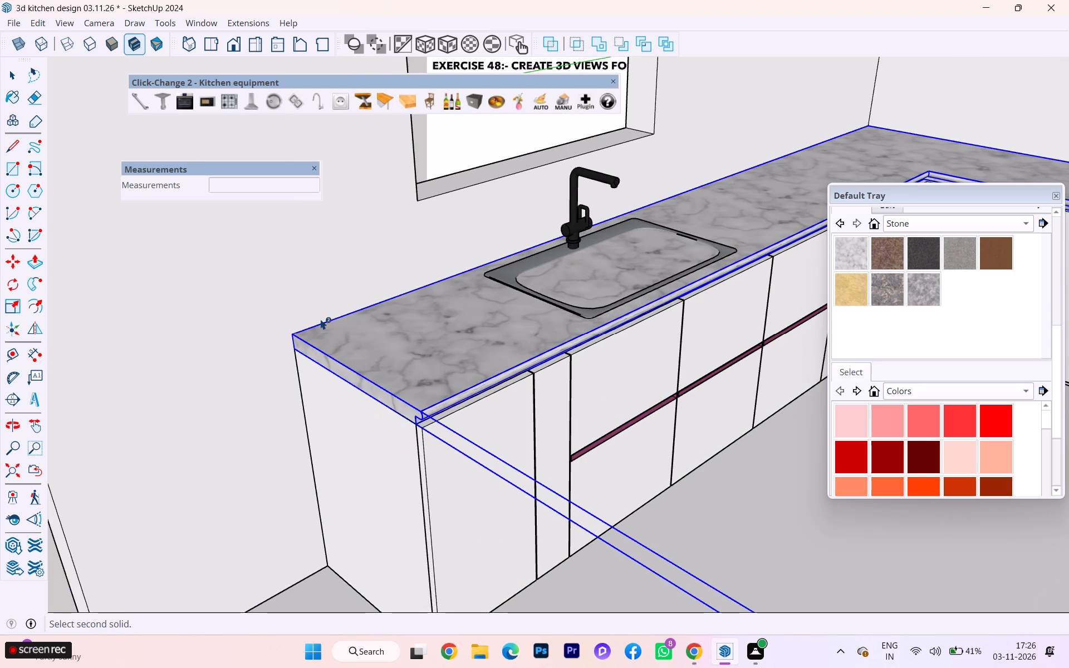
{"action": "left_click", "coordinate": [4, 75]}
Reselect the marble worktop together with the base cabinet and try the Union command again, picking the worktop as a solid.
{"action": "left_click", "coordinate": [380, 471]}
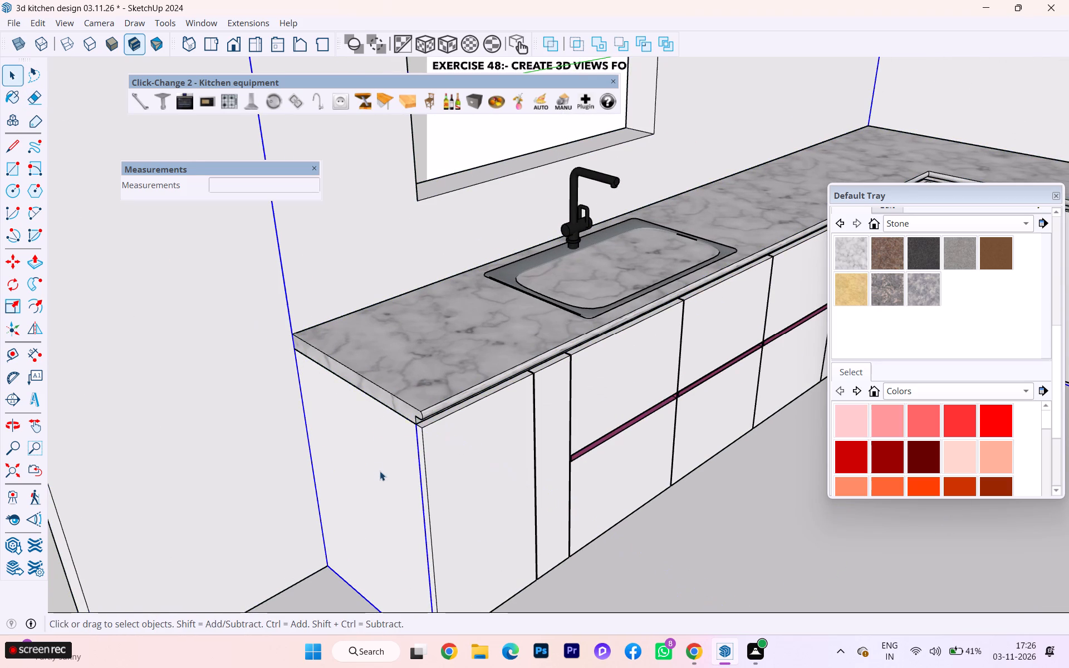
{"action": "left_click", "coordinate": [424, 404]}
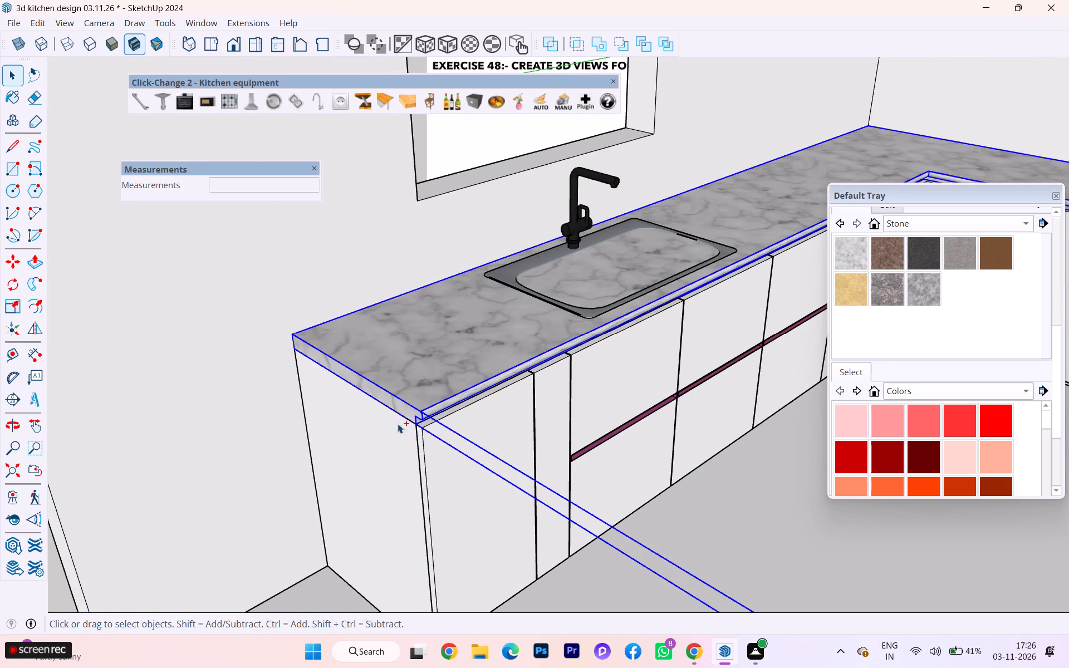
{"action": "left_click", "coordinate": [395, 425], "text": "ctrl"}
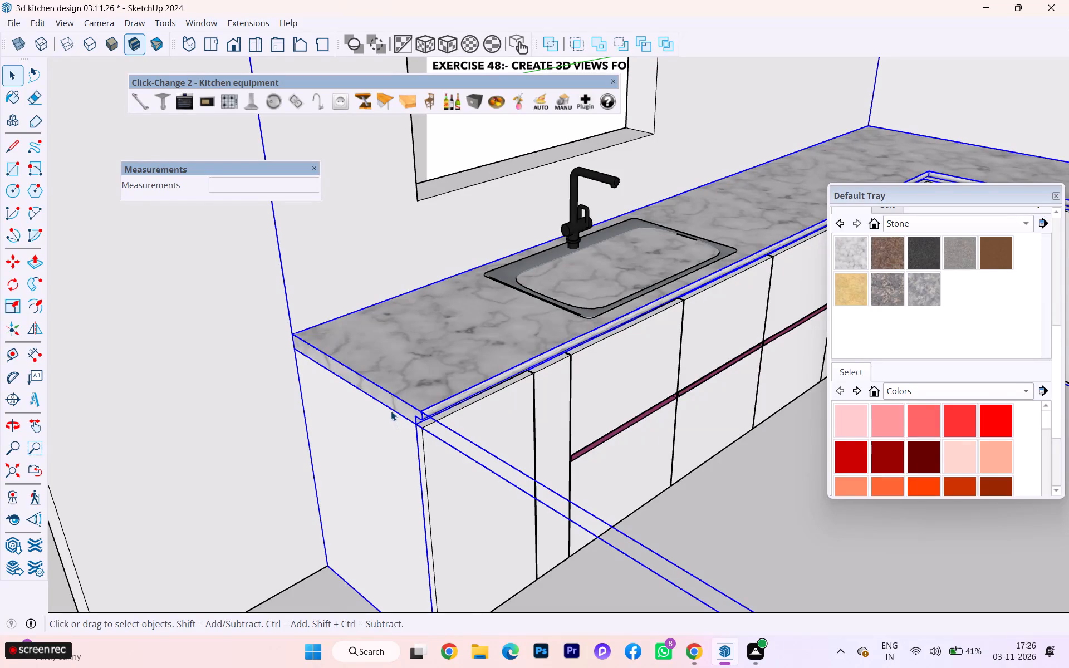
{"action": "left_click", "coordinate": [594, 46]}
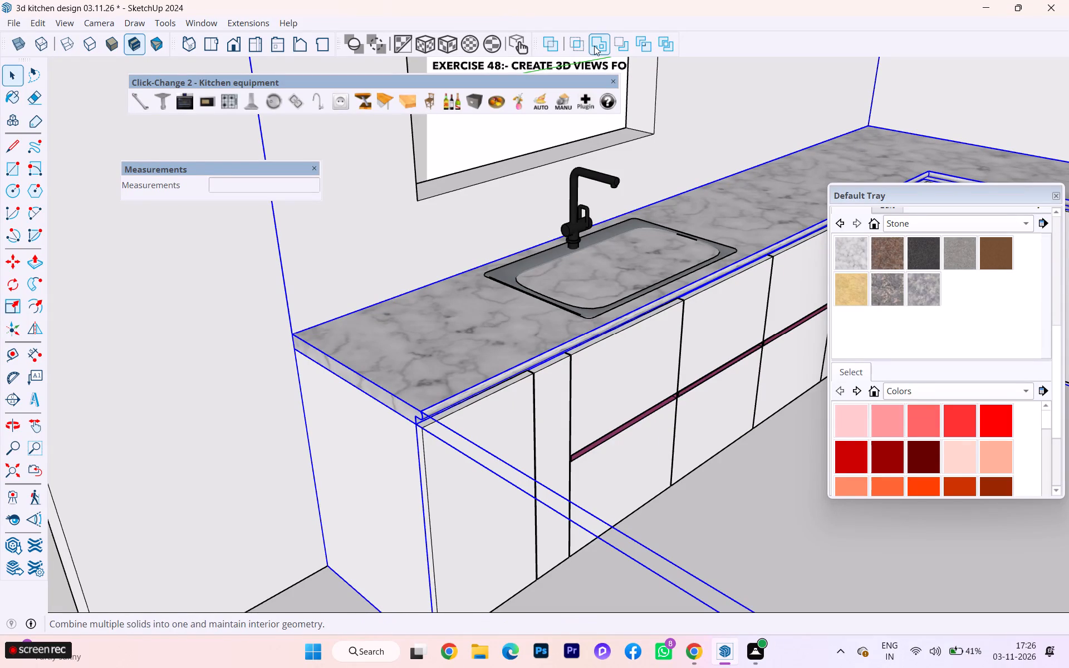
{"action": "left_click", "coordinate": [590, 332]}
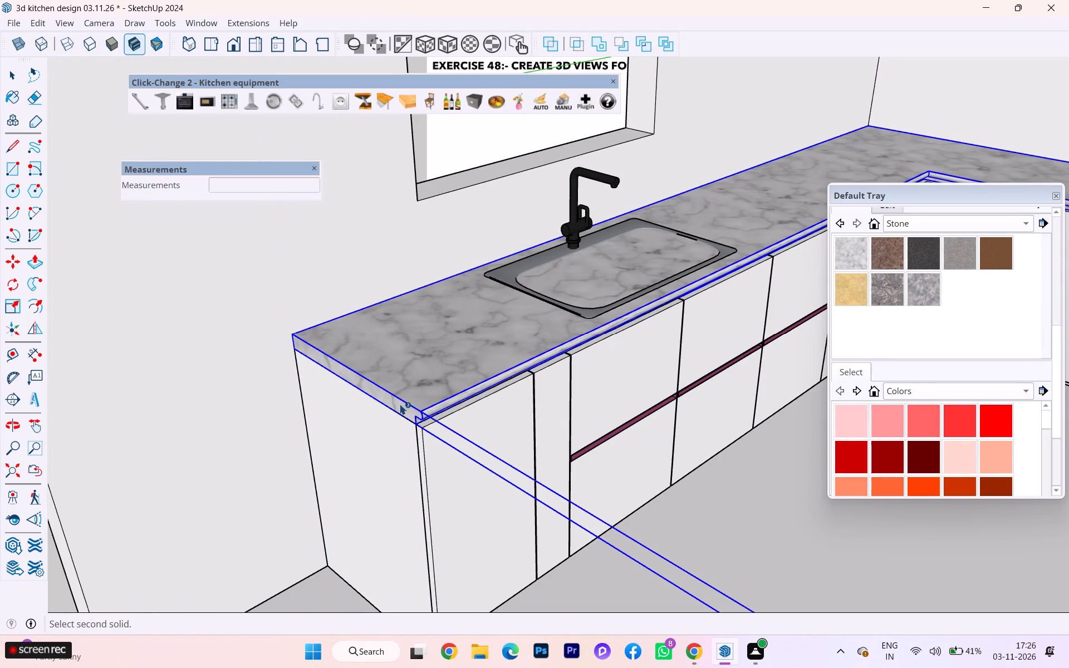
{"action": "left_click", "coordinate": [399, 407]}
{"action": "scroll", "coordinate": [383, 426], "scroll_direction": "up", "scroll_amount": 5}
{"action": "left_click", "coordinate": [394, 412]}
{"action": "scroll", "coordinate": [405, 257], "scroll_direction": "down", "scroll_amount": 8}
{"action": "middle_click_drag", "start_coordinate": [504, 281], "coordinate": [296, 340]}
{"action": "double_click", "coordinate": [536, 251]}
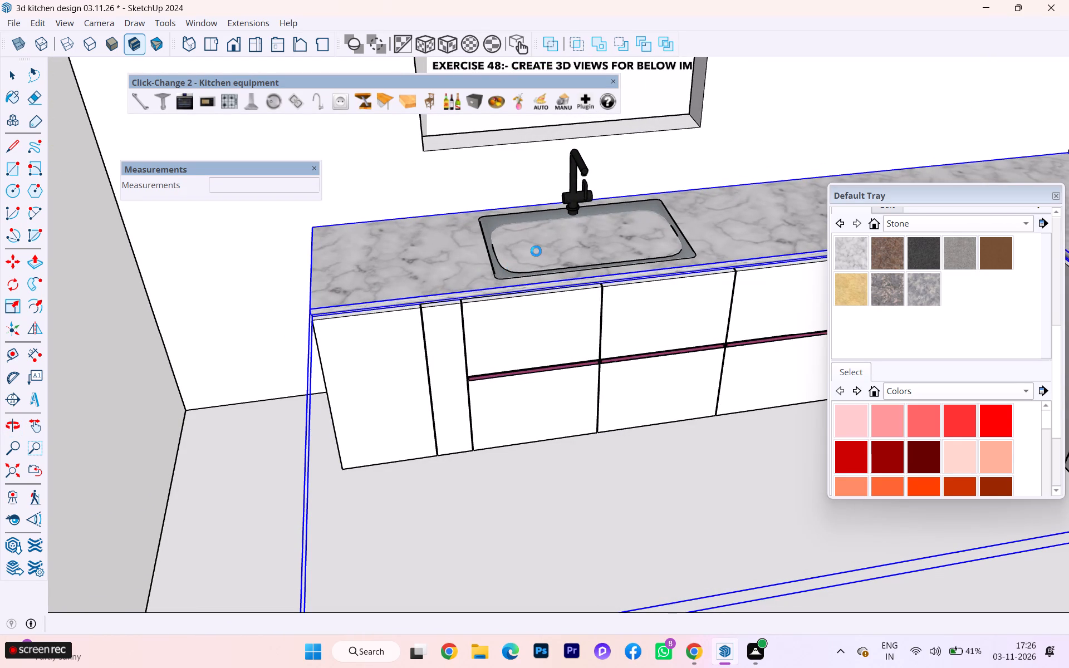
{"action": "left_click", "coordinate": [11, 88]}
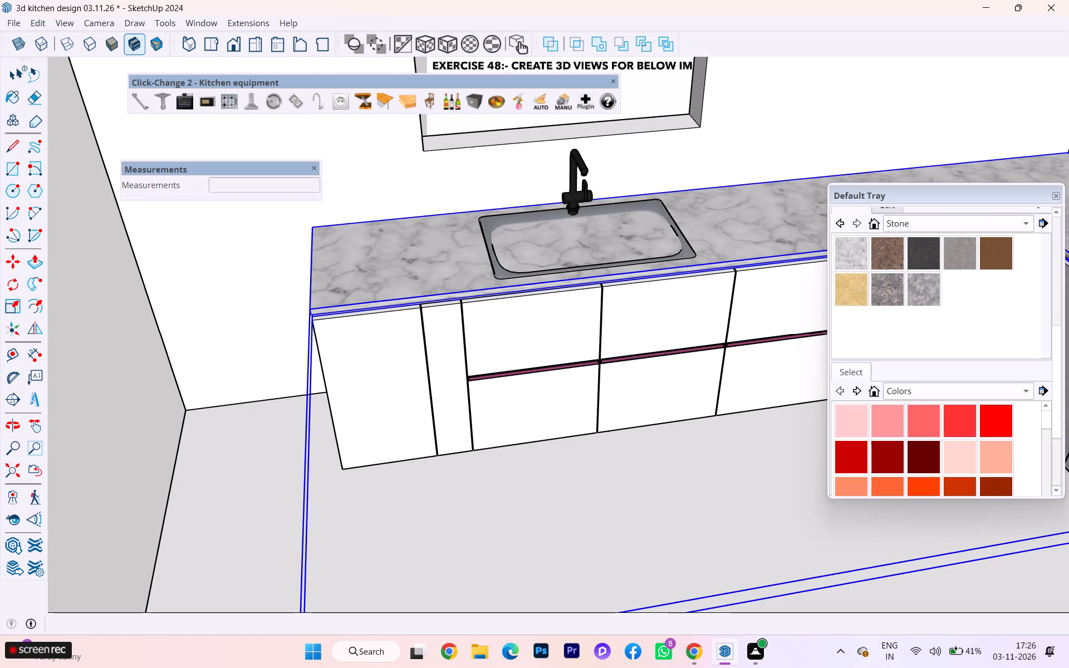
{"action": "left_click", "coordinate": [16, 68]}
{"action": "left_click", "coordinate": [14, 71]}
Open the worktop group for editing and show the rest of the model, so the sink can be used as reference.
{"action": "double_click", "coordinate": [542, 267]}
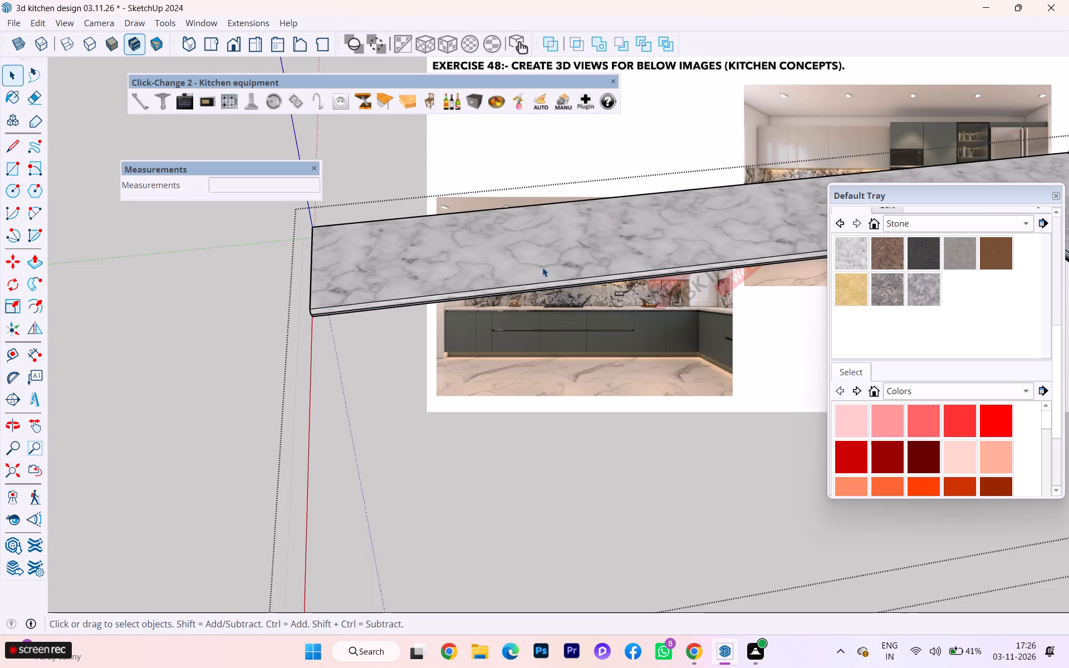
{"action": "scroll", "coordinate": [544, 266], "scroll_direction": "up", "scroll_amount": 1}
{"action": "left_click", "coordinate": [389, 382]}
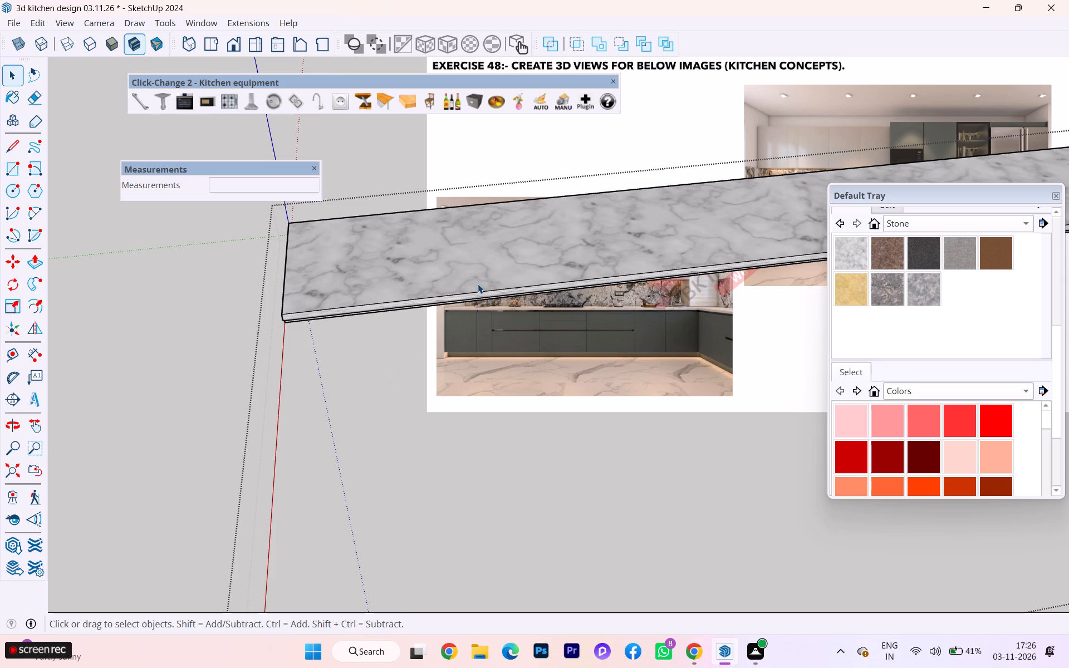
{"action": "key", "text": "h"}
{"action": "scroll", "coordinate": [547, 247], "scroll_direction": "up", "scroll_amount": 4}
{"action": "scroll", "coordinate": [547, 247], "scroll_direction": "down", "scroll_amount": 1}
{"action": "scroll", "coordinate": [547, 247], "scroll_direction": "up", "scroll_amount": 1}
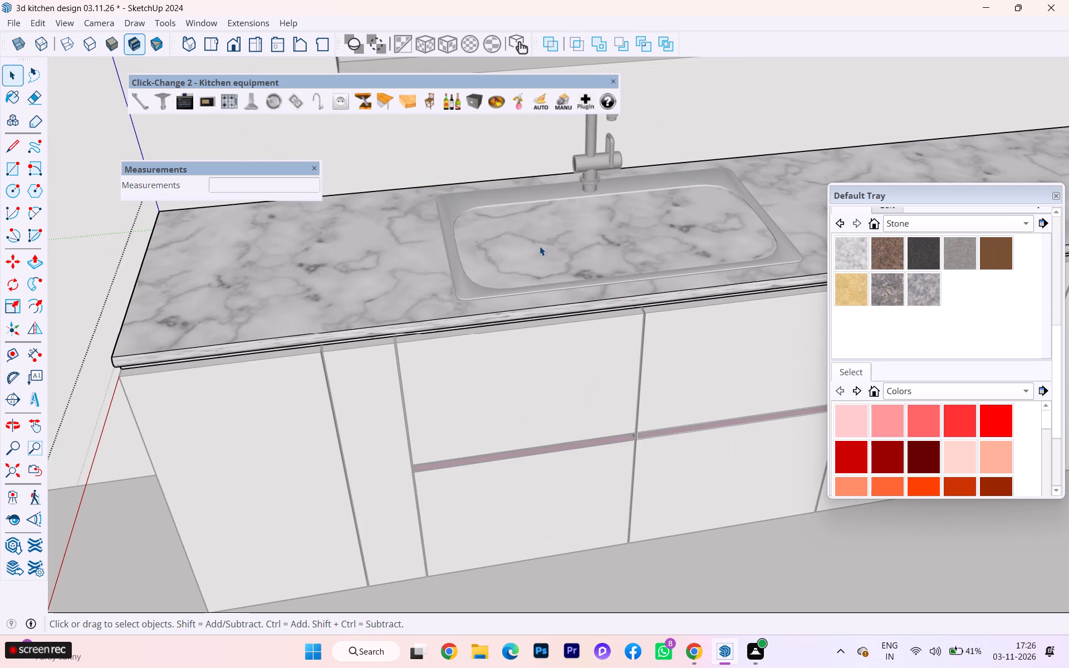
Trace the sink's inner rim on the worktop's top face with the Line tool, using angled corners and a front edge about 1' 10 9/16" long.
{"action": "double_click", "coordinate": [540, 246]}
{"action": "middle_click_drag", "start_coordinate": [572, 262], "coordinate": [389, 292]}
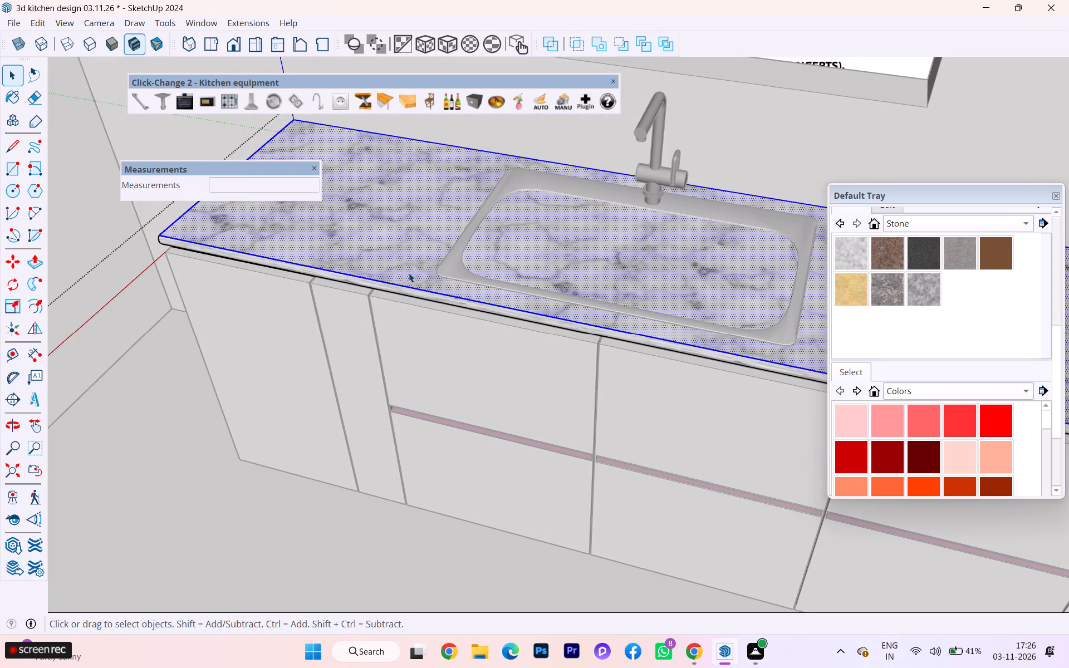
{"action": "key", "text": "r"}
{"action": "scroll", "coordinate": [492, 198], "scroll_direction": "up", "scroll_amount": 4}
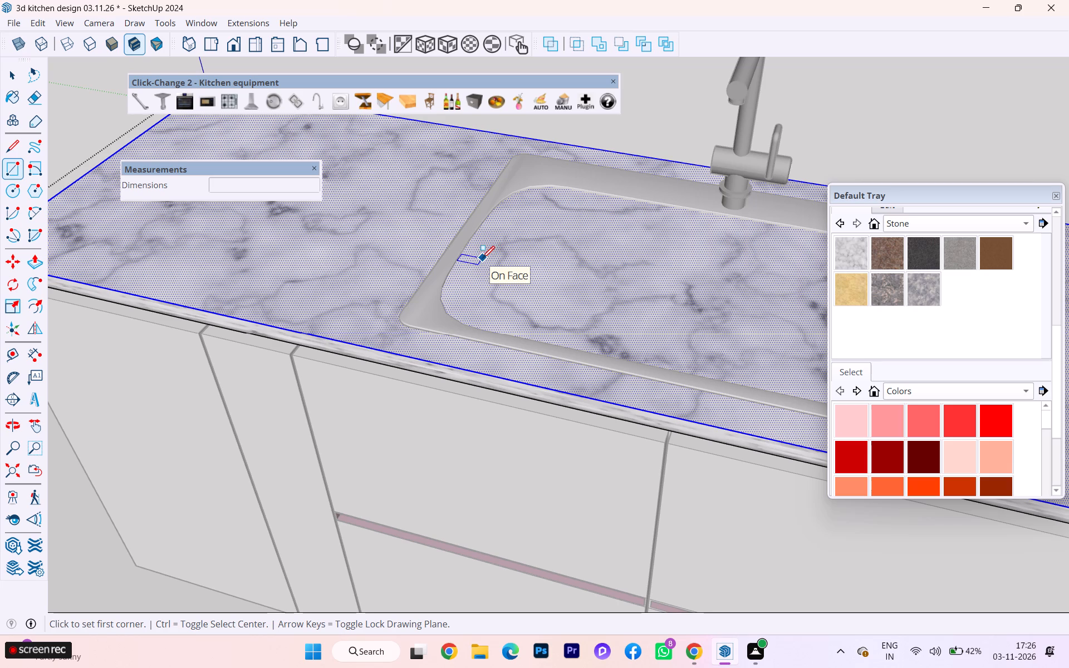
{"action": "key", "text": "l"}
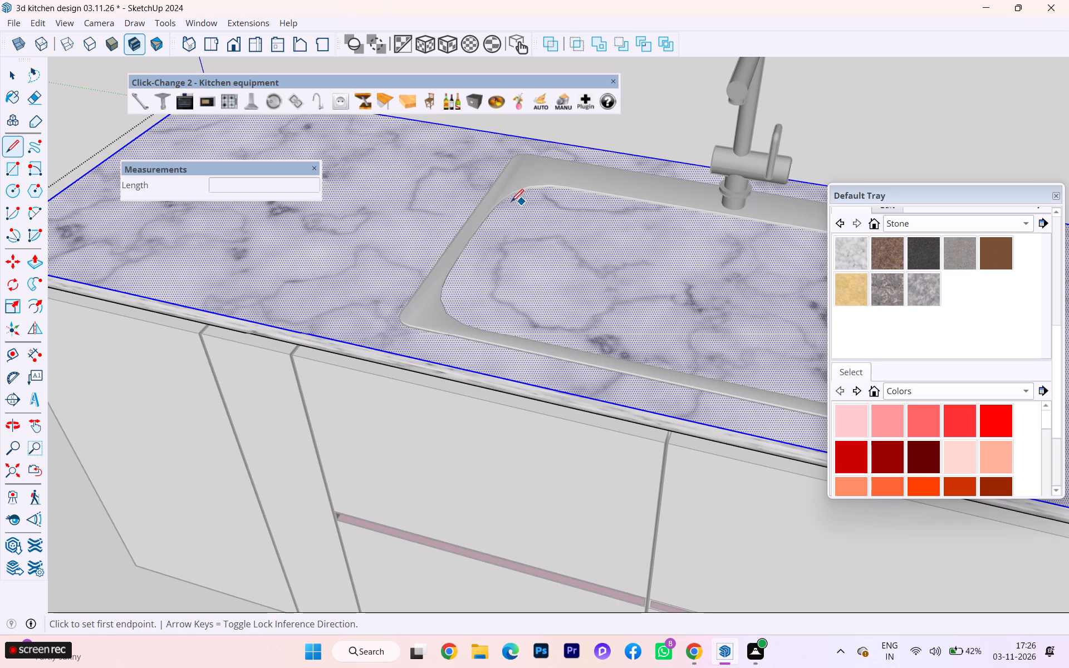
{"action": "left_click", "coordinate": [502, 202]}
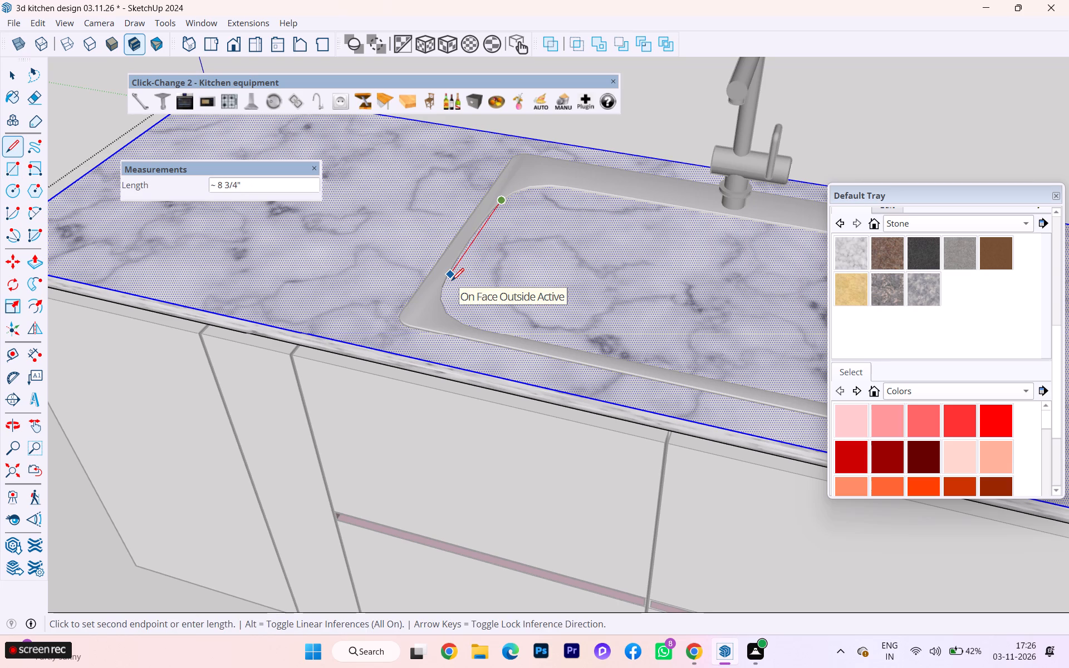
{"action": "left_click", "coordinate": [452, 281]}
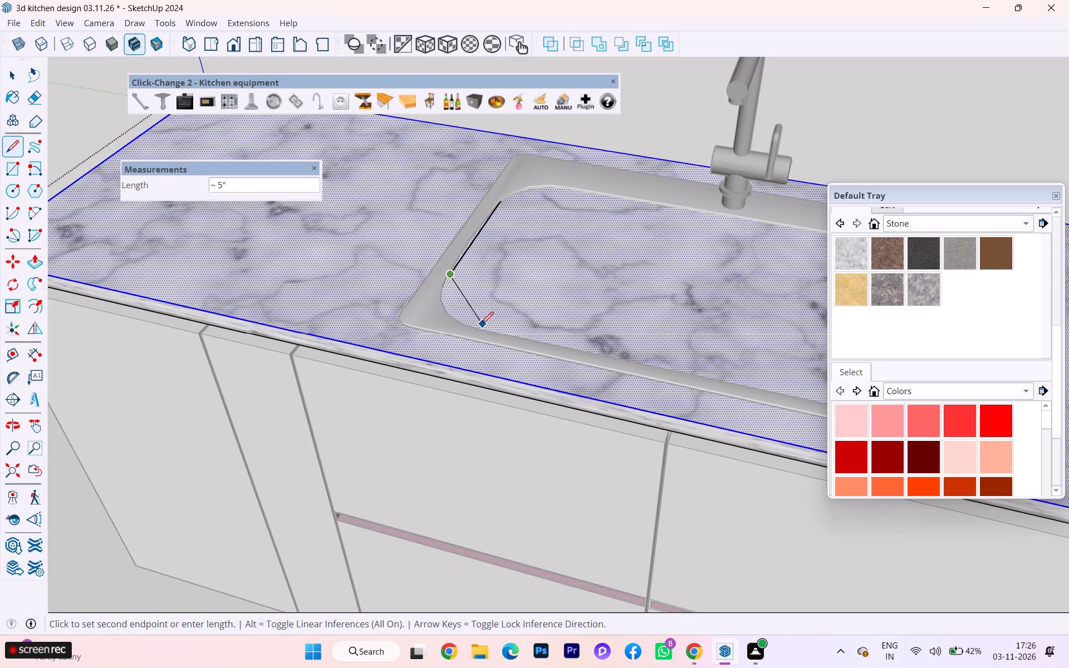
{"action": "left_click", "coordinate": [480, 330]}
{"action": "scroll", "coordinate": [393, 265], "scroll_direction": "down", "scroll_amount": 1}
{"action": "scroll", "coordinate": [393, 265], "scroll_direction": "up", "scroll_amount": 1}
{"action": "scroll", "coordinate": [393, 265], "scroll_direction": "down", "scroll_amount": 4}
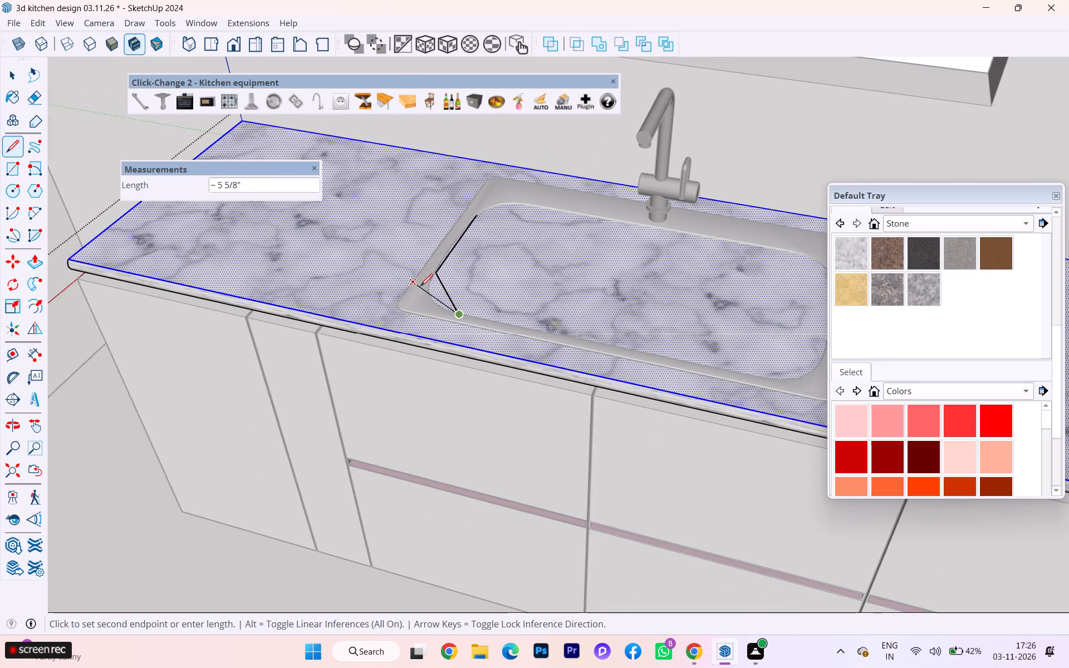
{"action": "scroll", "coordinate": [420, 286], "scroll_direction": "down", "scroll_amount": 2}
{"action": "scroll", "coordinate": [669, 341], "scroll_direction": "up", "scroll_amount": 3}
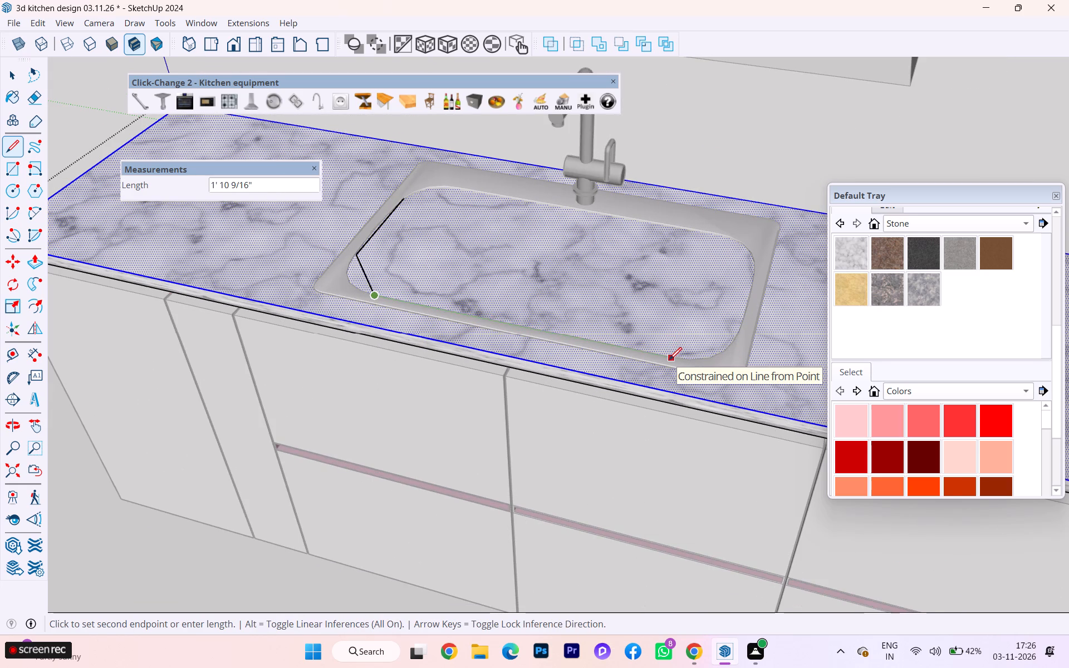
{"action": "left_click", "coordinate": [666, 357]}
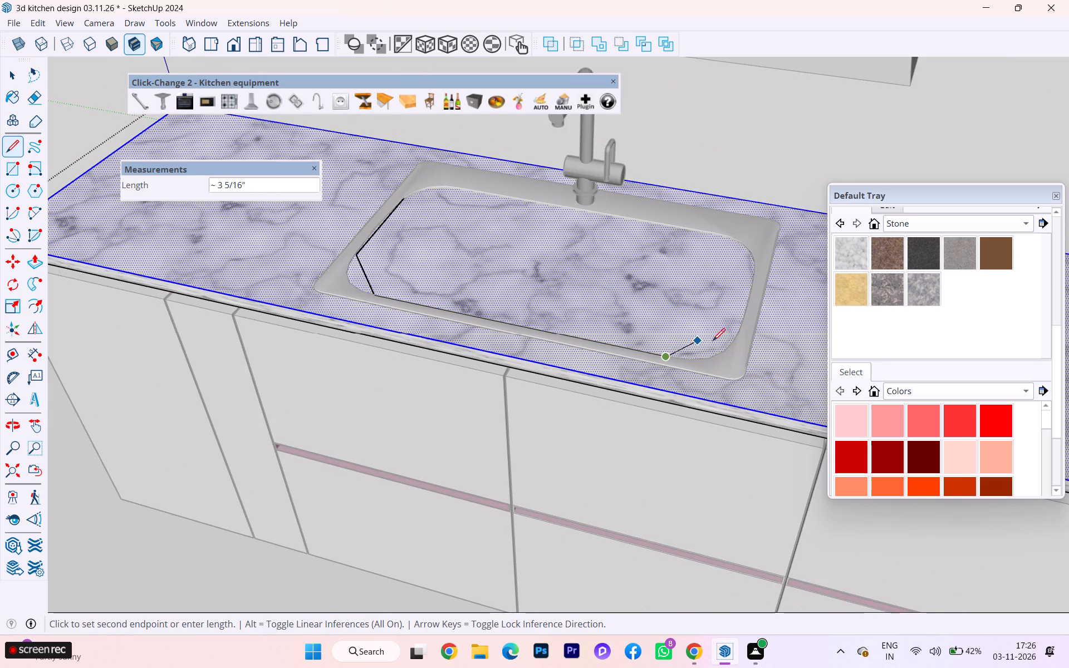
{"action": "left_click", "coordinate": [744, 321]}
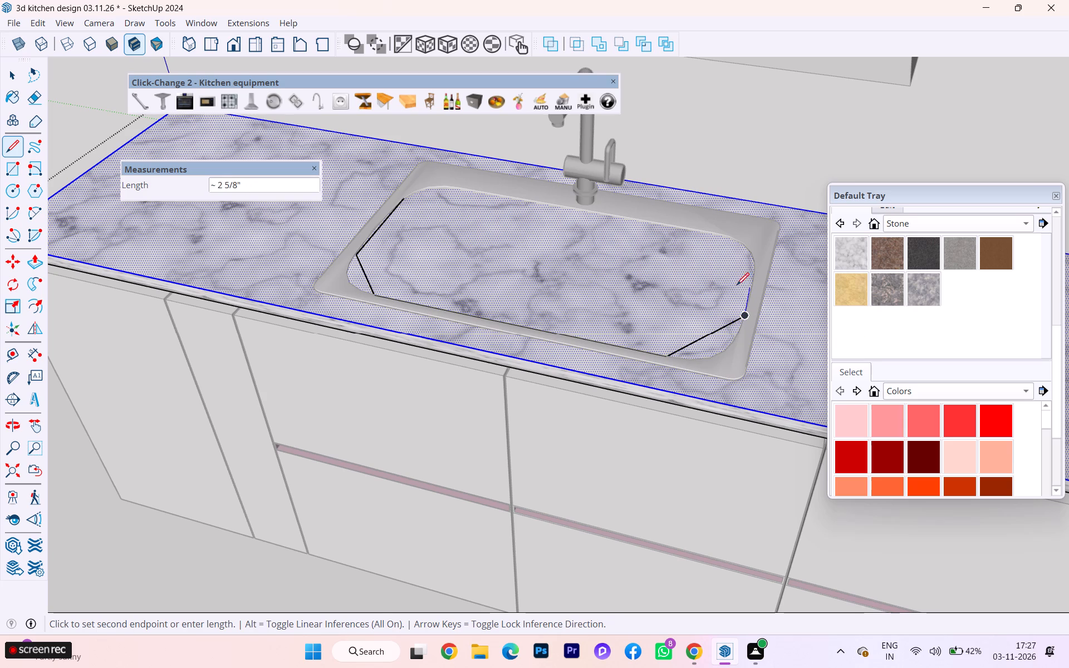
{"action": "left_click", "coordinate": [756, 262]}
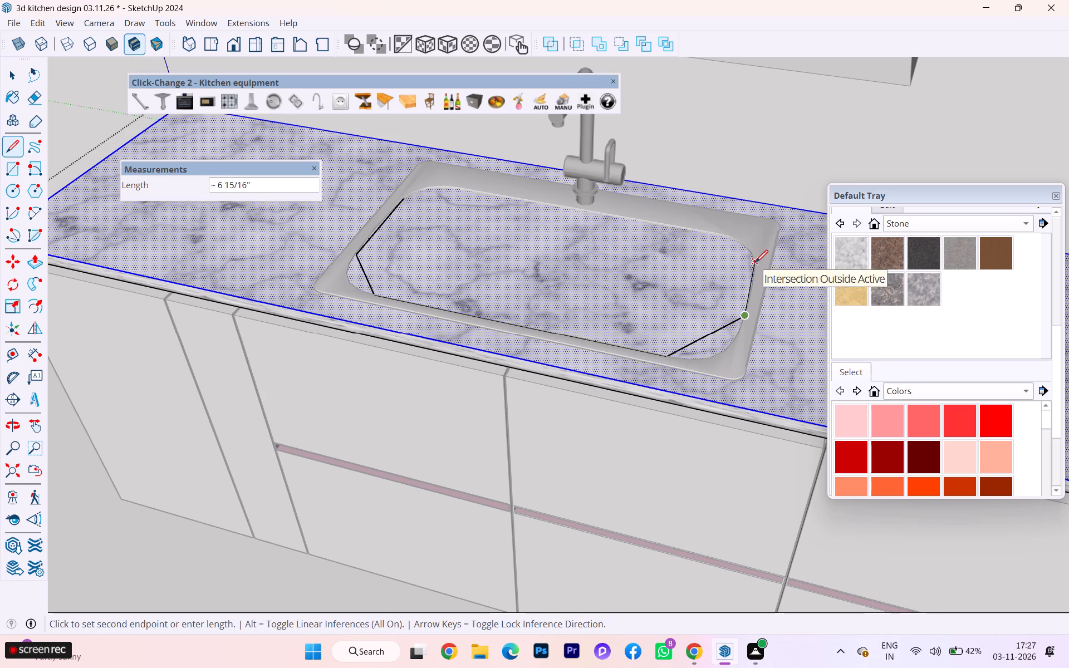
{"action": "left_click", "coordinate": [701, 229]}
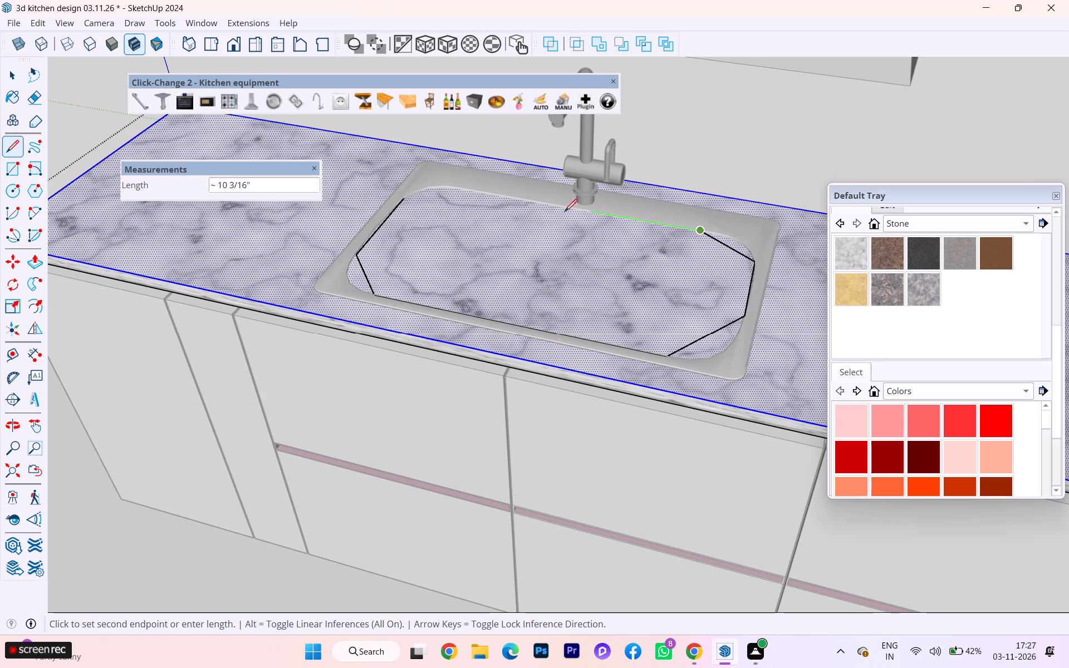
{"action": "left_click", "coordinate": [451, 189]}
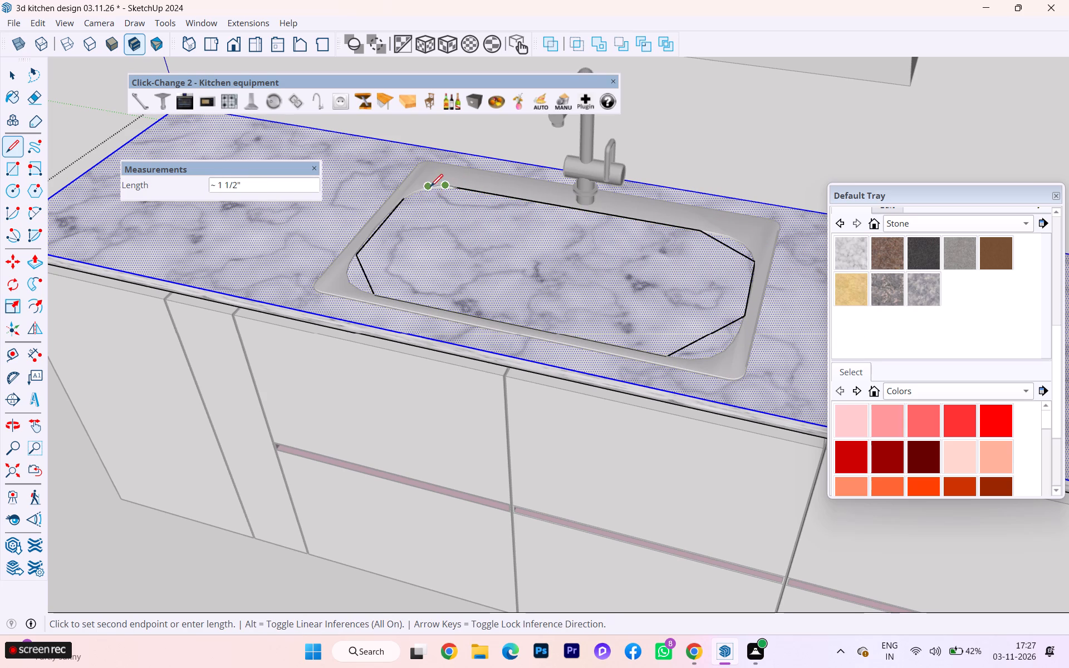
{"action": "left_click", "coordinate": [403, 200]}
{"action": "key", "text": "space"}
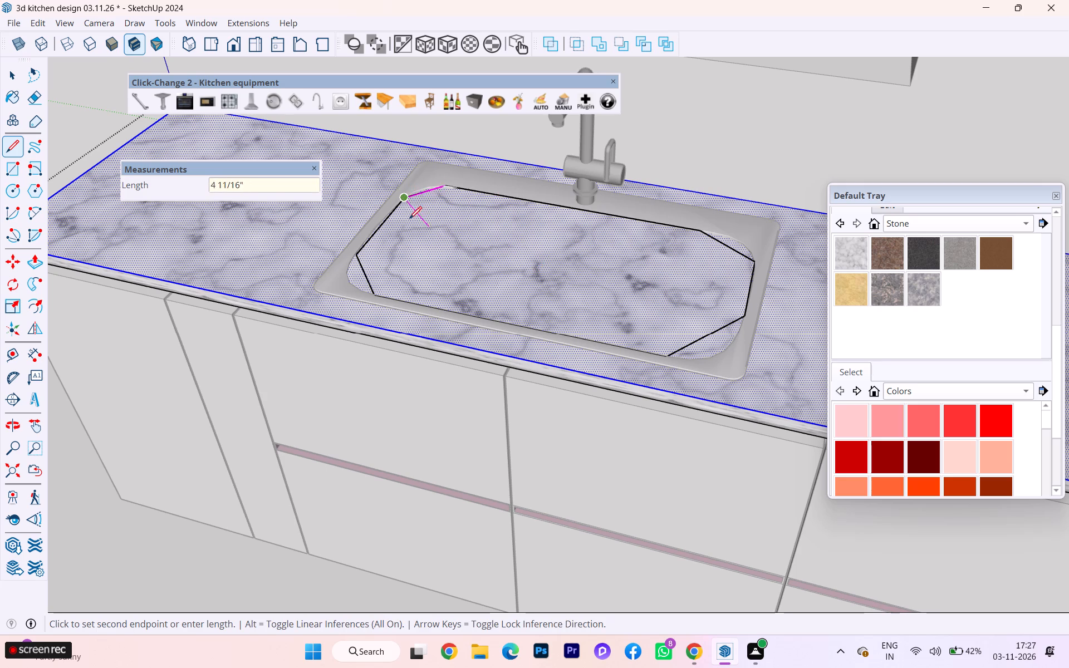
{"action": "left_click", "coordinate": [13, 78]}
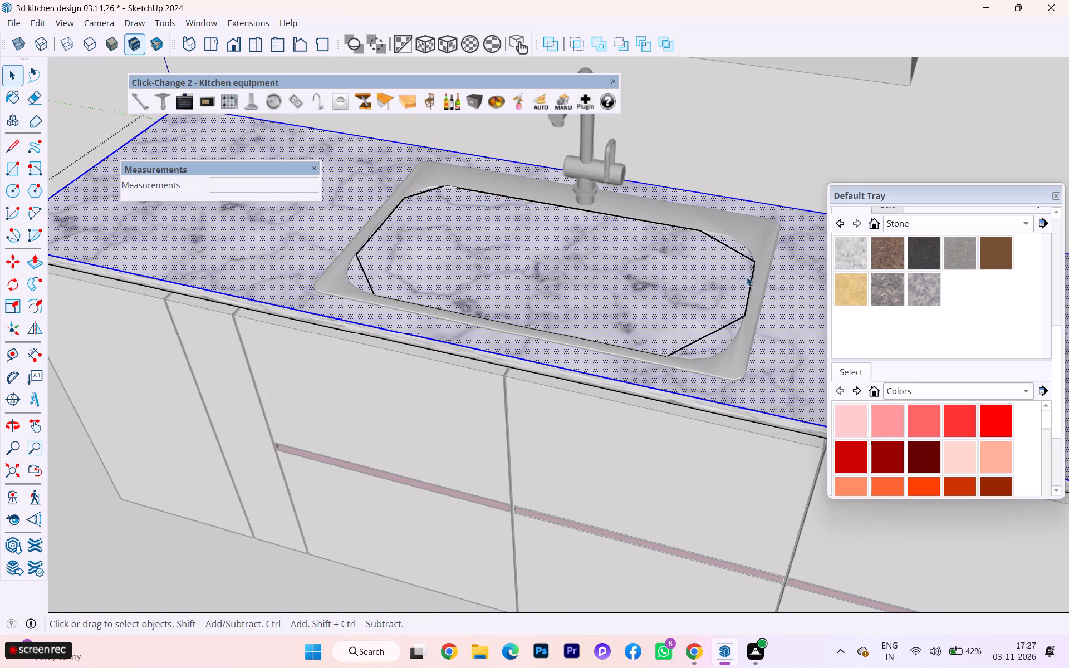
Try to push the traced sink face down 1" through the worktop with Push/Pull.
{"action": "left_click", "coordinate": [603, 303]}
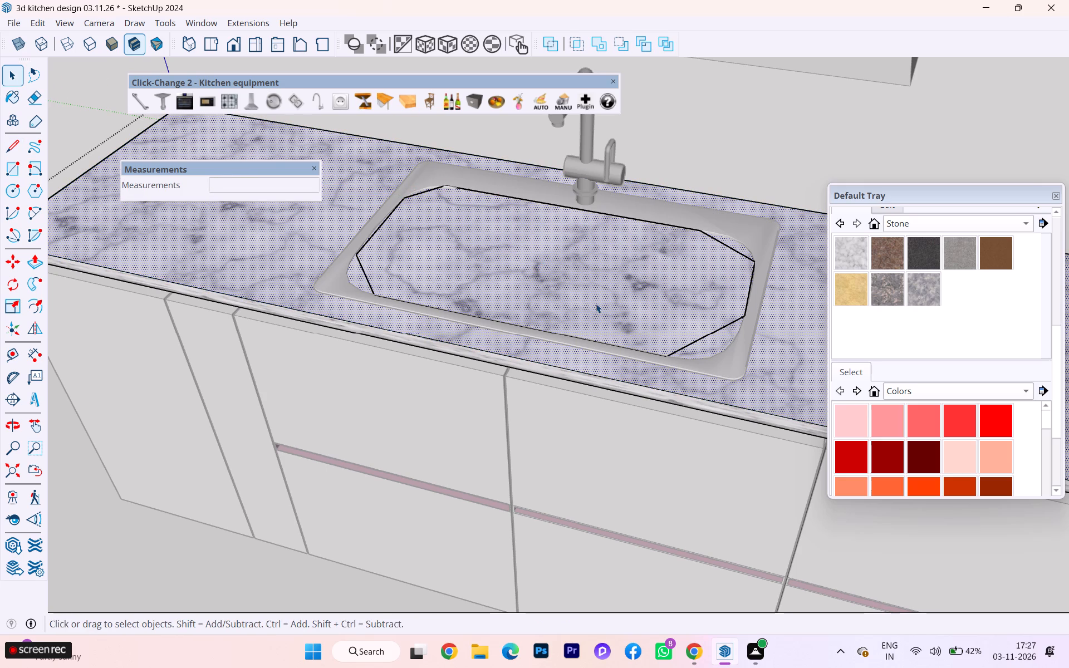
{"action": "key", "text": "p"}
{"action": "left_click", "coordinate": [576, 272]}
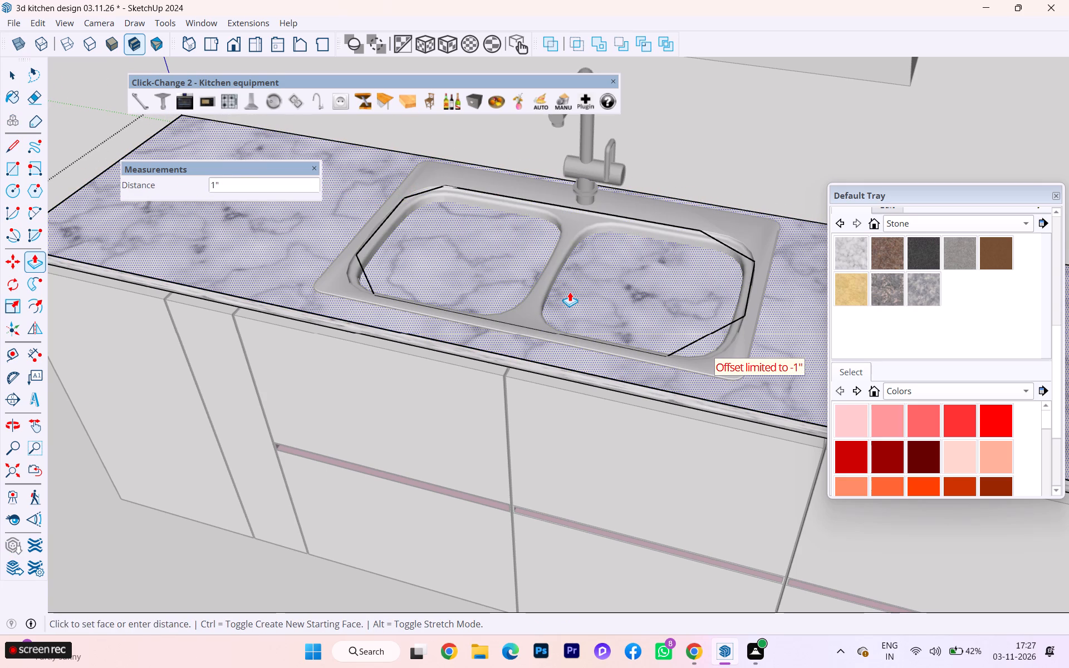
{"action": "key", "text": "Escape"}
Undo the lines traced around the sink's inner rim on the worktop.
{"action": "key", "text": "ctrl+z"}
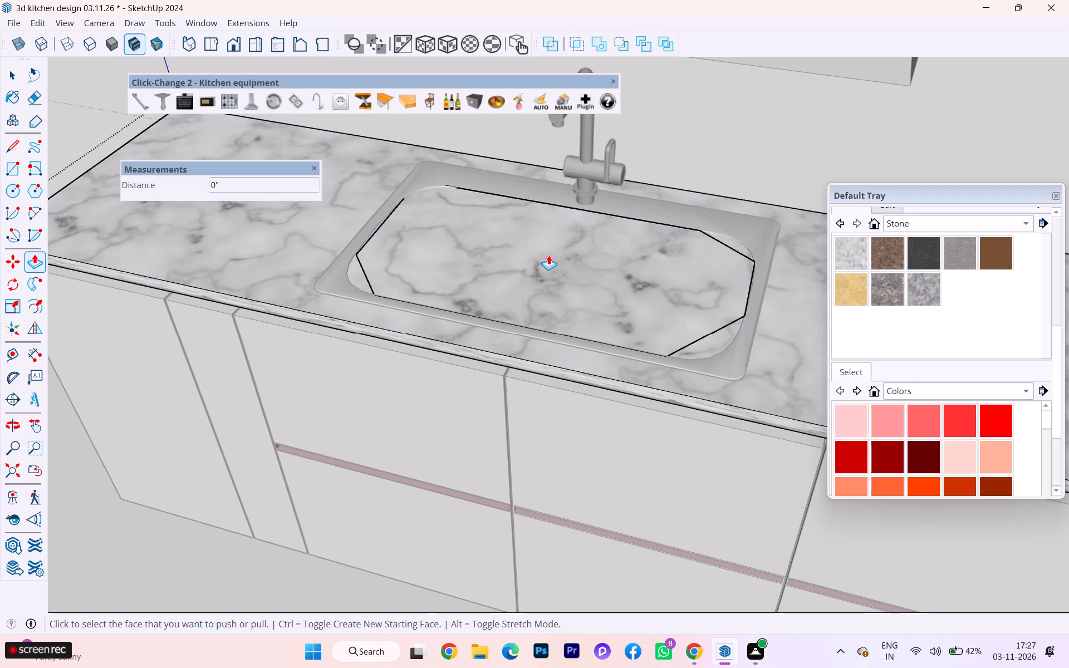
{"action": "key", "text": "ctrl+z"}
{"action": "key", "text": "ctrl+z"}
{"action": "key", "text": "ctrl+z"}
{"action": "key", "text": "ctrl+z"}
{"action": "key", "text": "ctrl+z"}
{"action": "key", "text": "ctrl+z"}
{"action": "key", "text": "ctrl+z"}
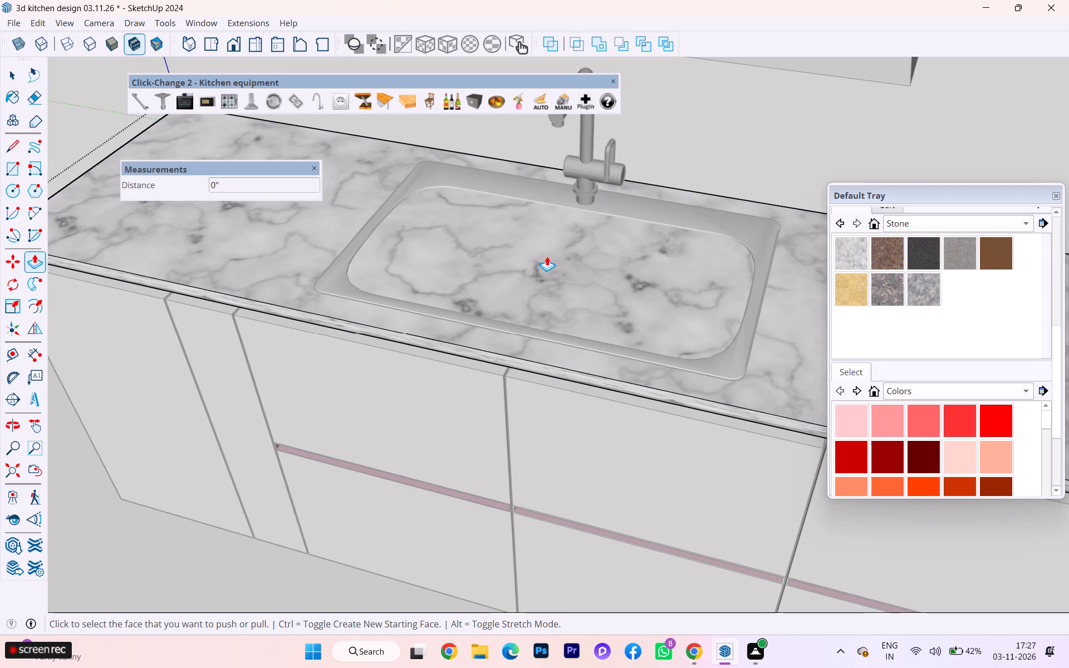
Close the worktop group and return to the whole kitchen model.
{"action": "left_click", "coordinate": [11, 73]}
{"action": "left_click", "coordinate": [695, 282]}
{"action": "scroll", "coordinate": [645, 289], "scroll_direction": "down", "scroll_amount": 1}
{"action": "middle_click_drag", "start_coordinate": [655, 276], "coordinate": [666, 265]}
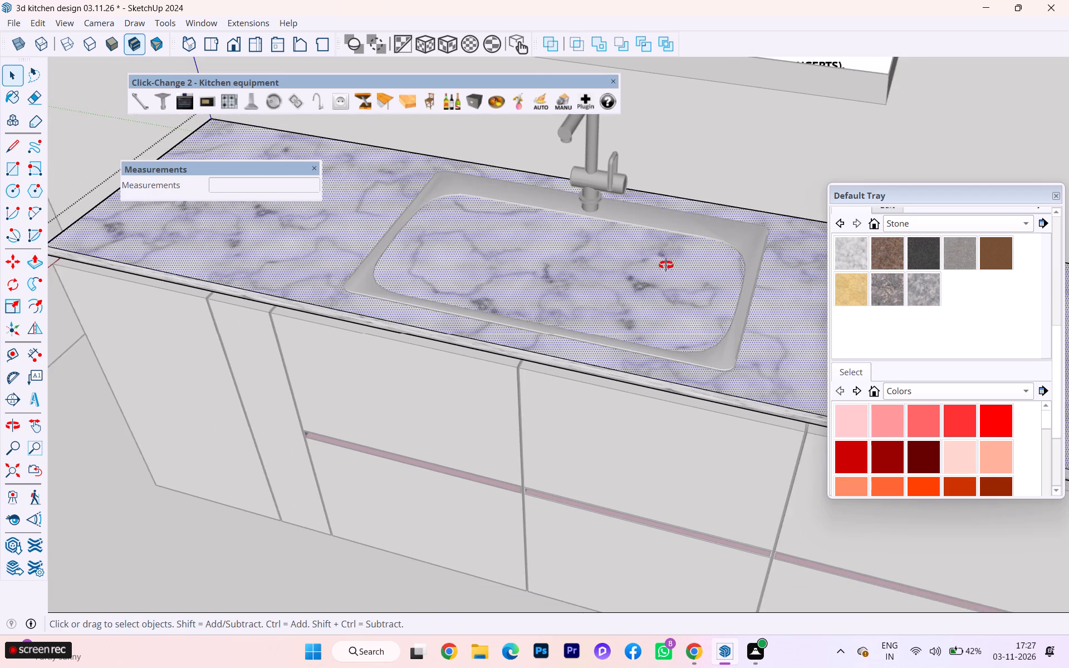
{"action": "middle_click_drag", "start_coordinate": [666, 265], "coordinate": [723, 196]}
{"action": "scroll", "coordinate": [578, 230], "scroll_direction": "down", "scroll_amount": 3}
{"action": "middle_click_drag", "start_coordinate": [692, 265], "coordinate": [551, 362]}
{"action": "scroll", "coordinate": [599, 319], "scroll_direction": "down", "scroll_amount": 7}
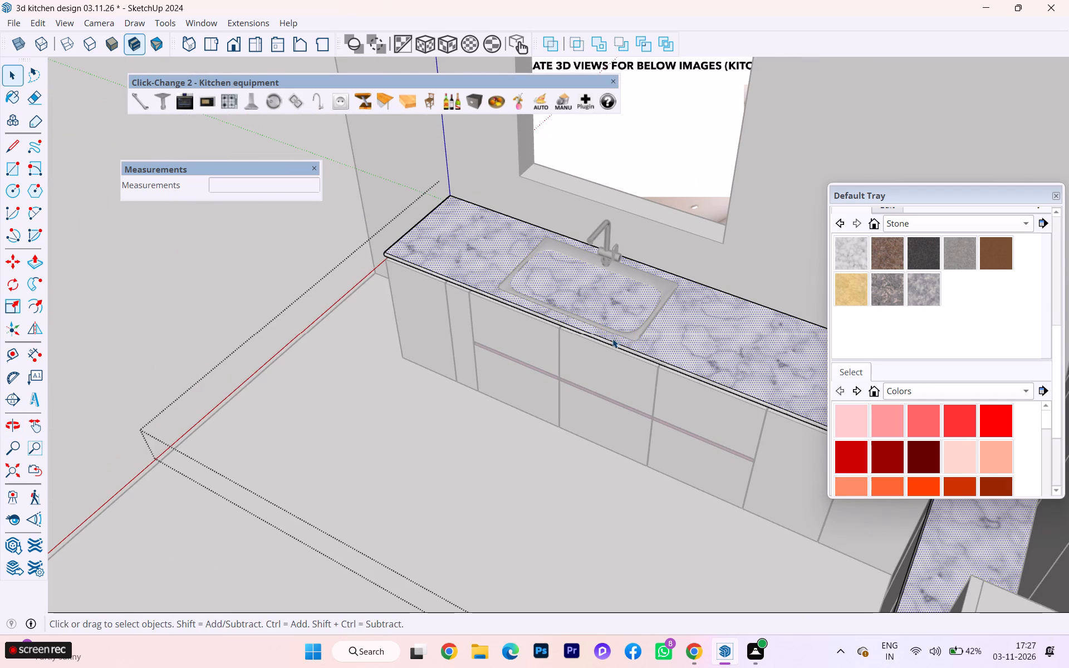
{"action": "left_click", "coordinate": [278, 239]}
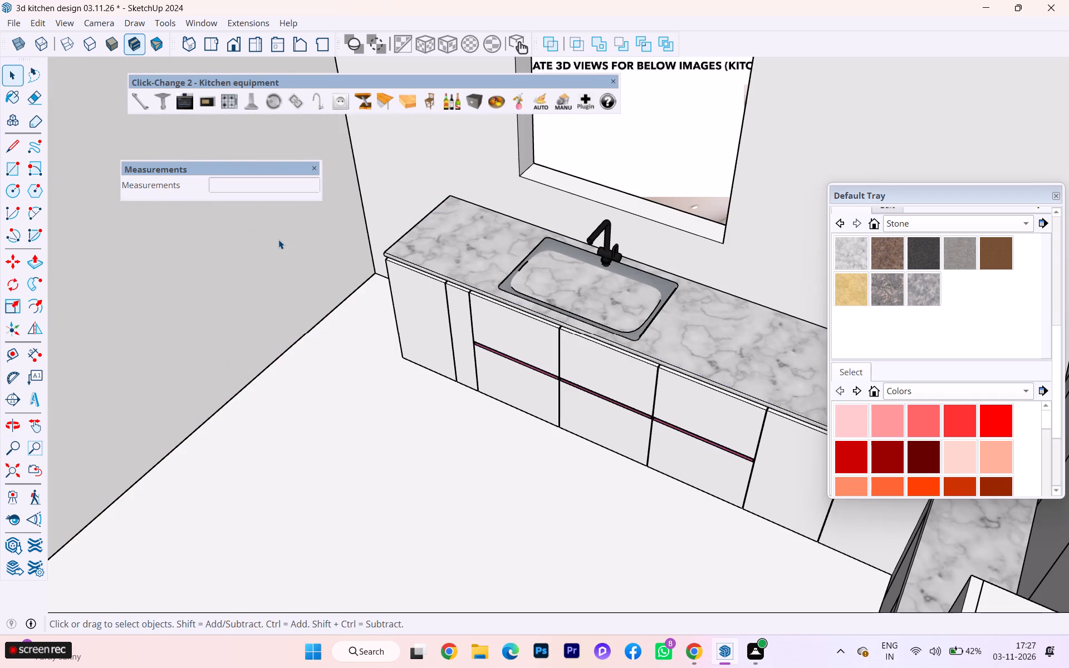
Move the sink with its tap off the worktop, about 2' 7 3/8" out in front of the base cabinets.
{"action": "left_click", "coordinate": [659, 287]}
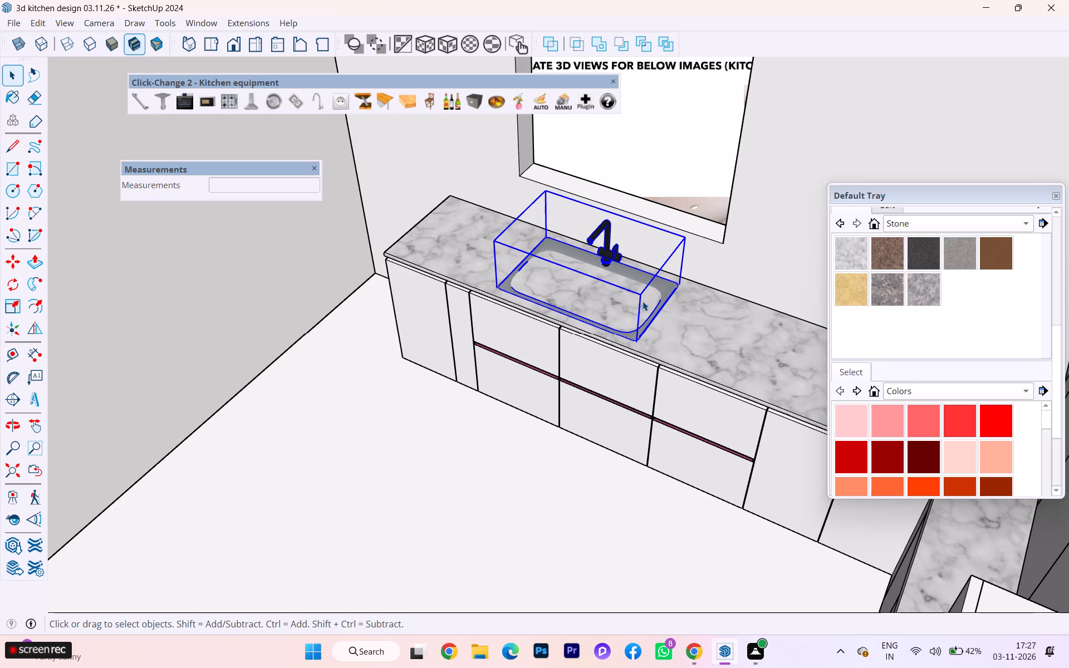
{"action": "key", "text": "m"}
{"action": "scroll", "coordinate": [645, 330], "scroll_direction": "down", "scroll_amount": 1}
{"action": "scroll", "coordinate": [644, 330], "scroll_direction": "up", "scroll_amount": 5}
{"action": "scroll", "coordinate": [624, 346], "scroll_direction": "down", "scroll_amount": 1}
{"action": "scroll", "coordinate": [624, 346], "scroll_direction": "up", "scroll_amount": 2}
{"action": "scroll", "coordinate": [624, 348], "scroll_direction": "down", "scroll_amount": 1}
{"action": "scroll", "coordinate": [624, 349], "scroll_direction": "up", "scroll_amount": 1}
{"action": "scroll", "coordinate": [624, 350], "scroll_direction": "down", "scroll_amount": 1}
{"action": "scroll", "coordinate": [639, 345], "scroll_direction": "up", "scroll_amount": 1}
{"action": "scroll", "coordinate": [639, 345], "scroll_direction": "down", "scroll_amount": 1}
{"action": "scroll", "coordinate": [639, 345], "scroll_direction": "up", "scroll_amount": 3}
{"action": "scroll", "coordinate": [639, 345], "scroll_direction": "down", "scroll_amount": 1}
{"action": "scroll", "coordinate": [639, 345], "scroll_direction": "up", "scroll_amount": 11}
{"action": "scroll", "coordinate": [657, 523], "scroll_direction": "down", "scroll_amount": 1}
{"action": "scroll", "coordinate": [657, 544], "scroll_direction": "up", "scroll_amount": 2}
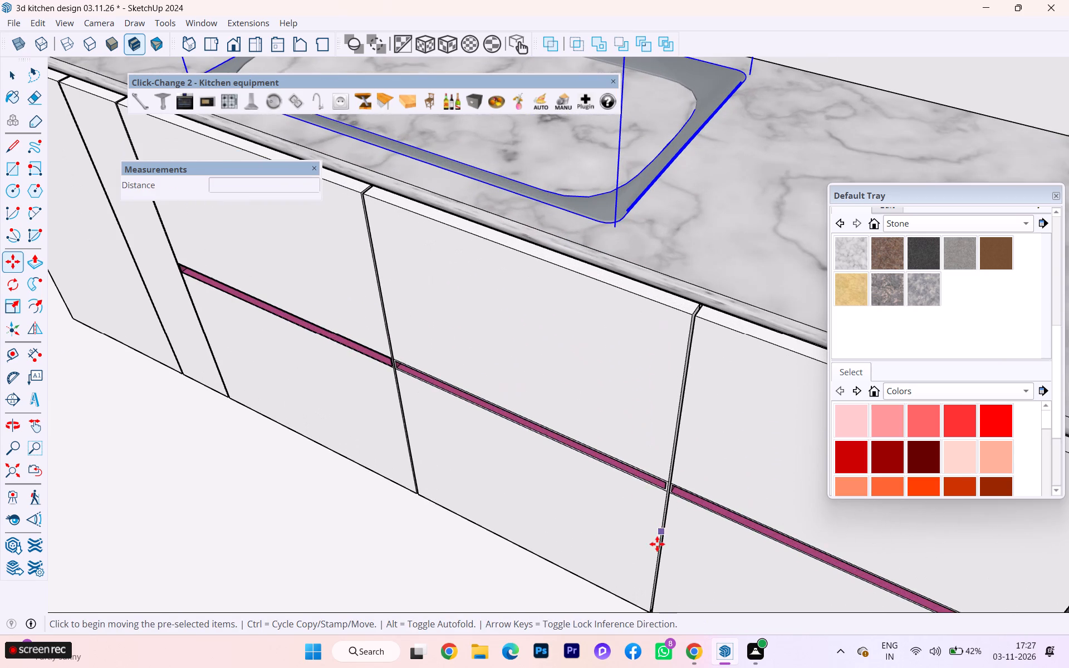
{"action": "scroll", "coordinate": [556, 293], "scroll_direction": "down", "scroll_amount": 7}
{"action": "scroll", "coordinate": [526, 332], "scroll_direction": "up", "scroll_amount": 1}
{"action": "scroll", "coordinate": [483, 404], "scroll_direction": "down", "scroll_amount": 2}
{"action": "scroll", "coordinate": [482, 404], "scroll_direction": "up", "scroll_amount": 1}
{"action": "scroll", "coordinate": [482, 404], "scroll_direction": "down", "scroll_amount": 10}
{"action": "scroll", "coordinate": [470, 421], "scroll_direction": "up", "scroll_amount": 1}
{"action": "scroll", "coordinate": [470, 422], "scroll_direction": "down", "scroll_amount": 1}
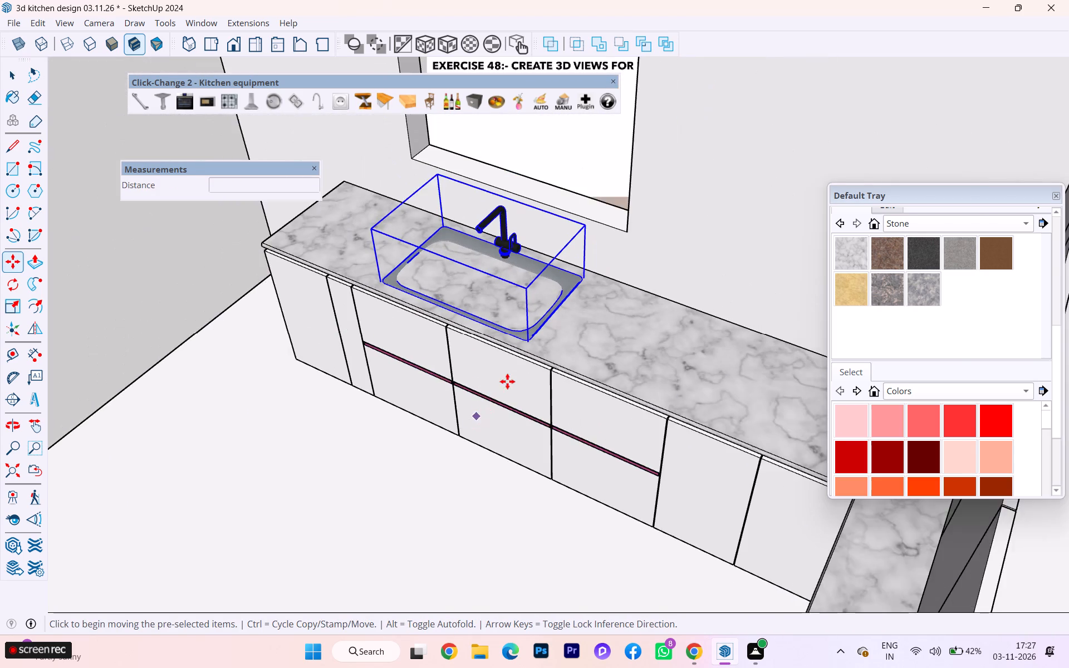
{"action": "scroll", "coordinate": [512, 370], "scroll_direction": "up", "scroll_amount": 1}
{"action": "scroll", "coordinate": [512, 369], "scroll_direction": "down", "scroll_amount": 1}
{"action": "scroll", "coordinate": [512, 369], "scroll_direction": "up", "scroll_amount": 4}
{"action": "left_click", "coordinate": [538, 328]}
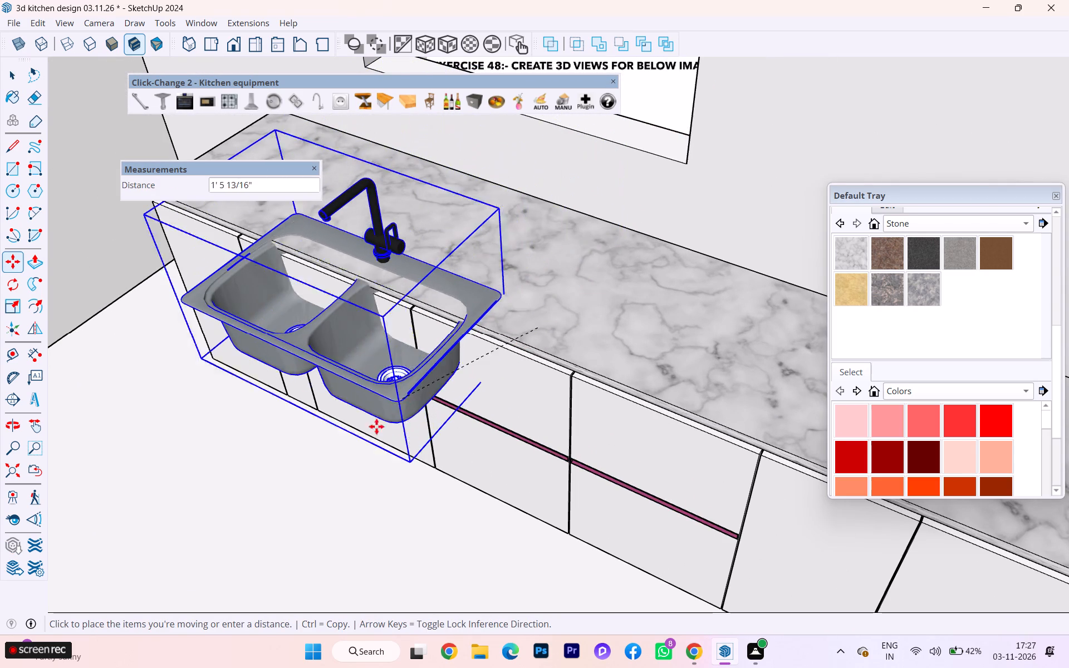
{"action": "left_click", "coordinate": [311, 494]}
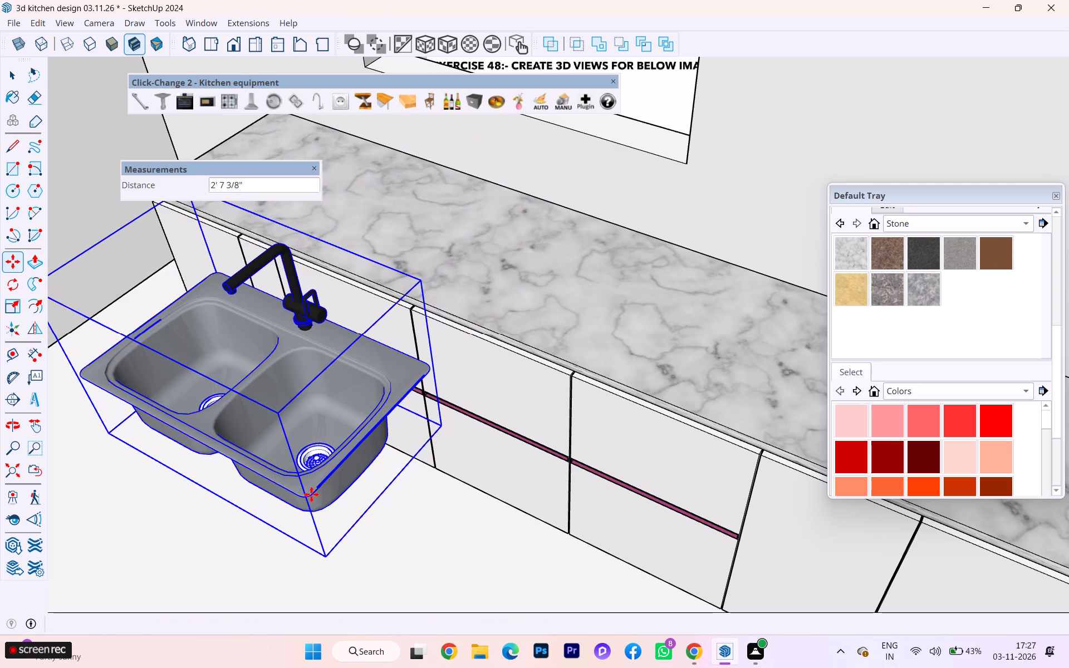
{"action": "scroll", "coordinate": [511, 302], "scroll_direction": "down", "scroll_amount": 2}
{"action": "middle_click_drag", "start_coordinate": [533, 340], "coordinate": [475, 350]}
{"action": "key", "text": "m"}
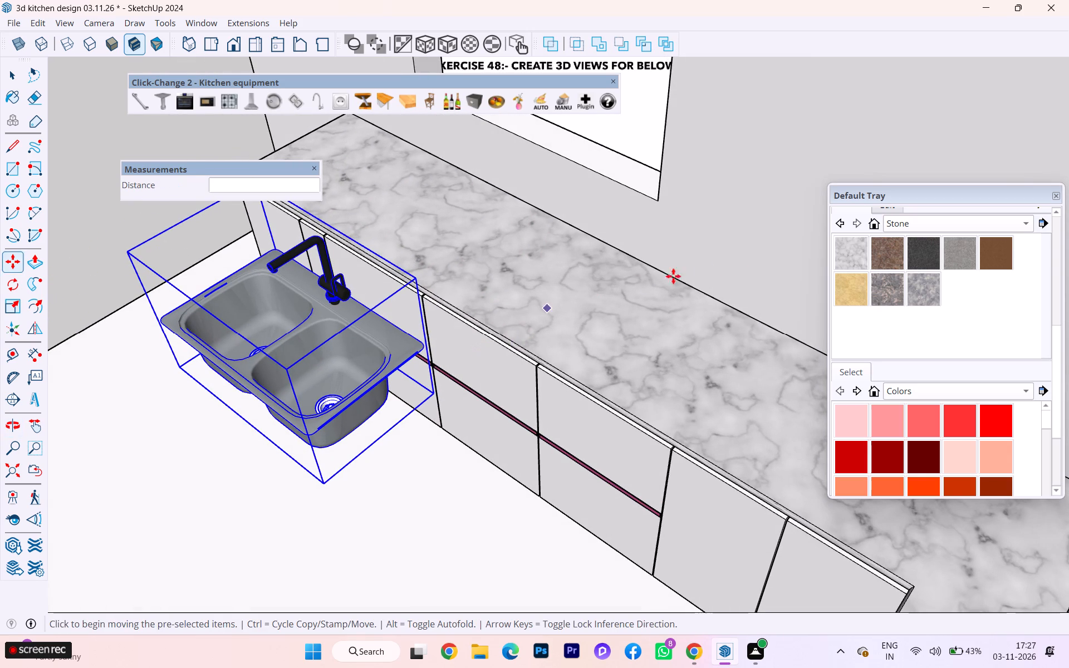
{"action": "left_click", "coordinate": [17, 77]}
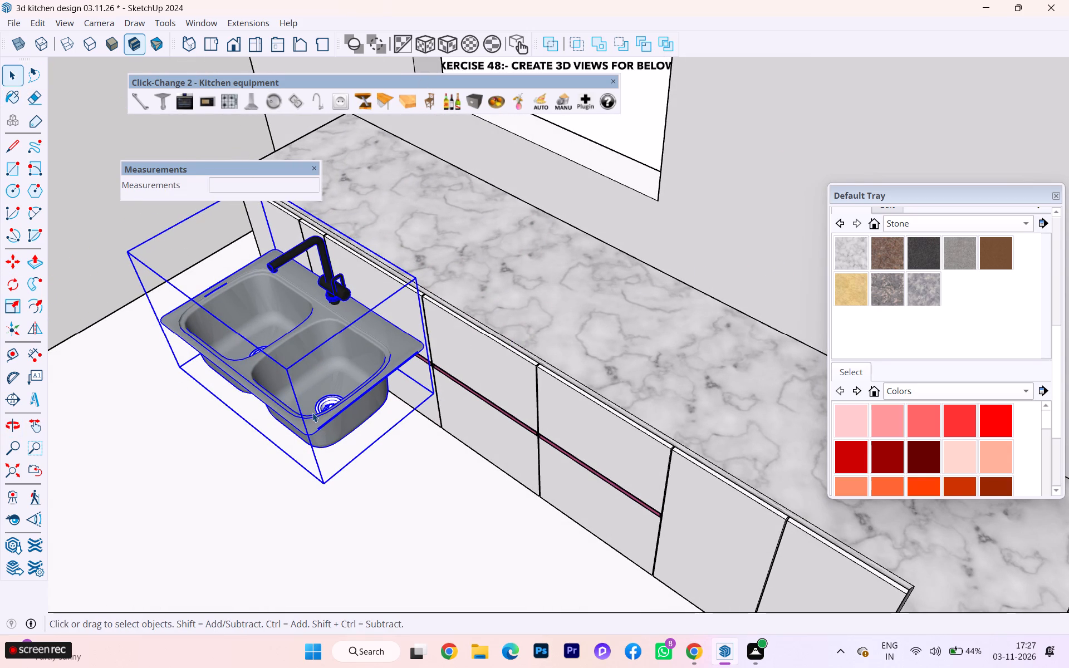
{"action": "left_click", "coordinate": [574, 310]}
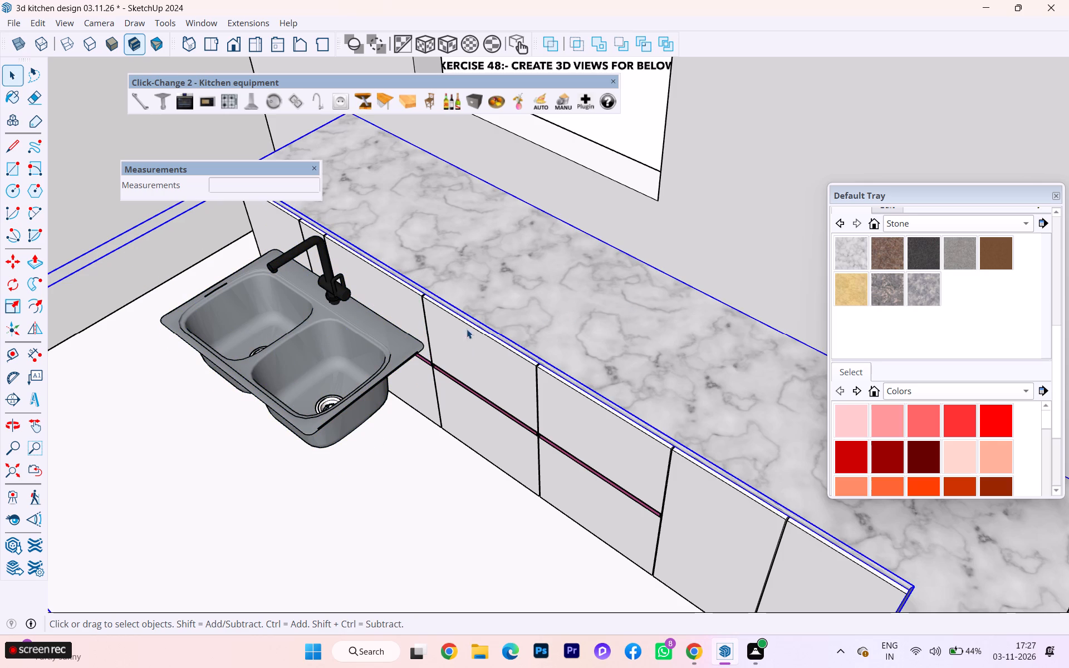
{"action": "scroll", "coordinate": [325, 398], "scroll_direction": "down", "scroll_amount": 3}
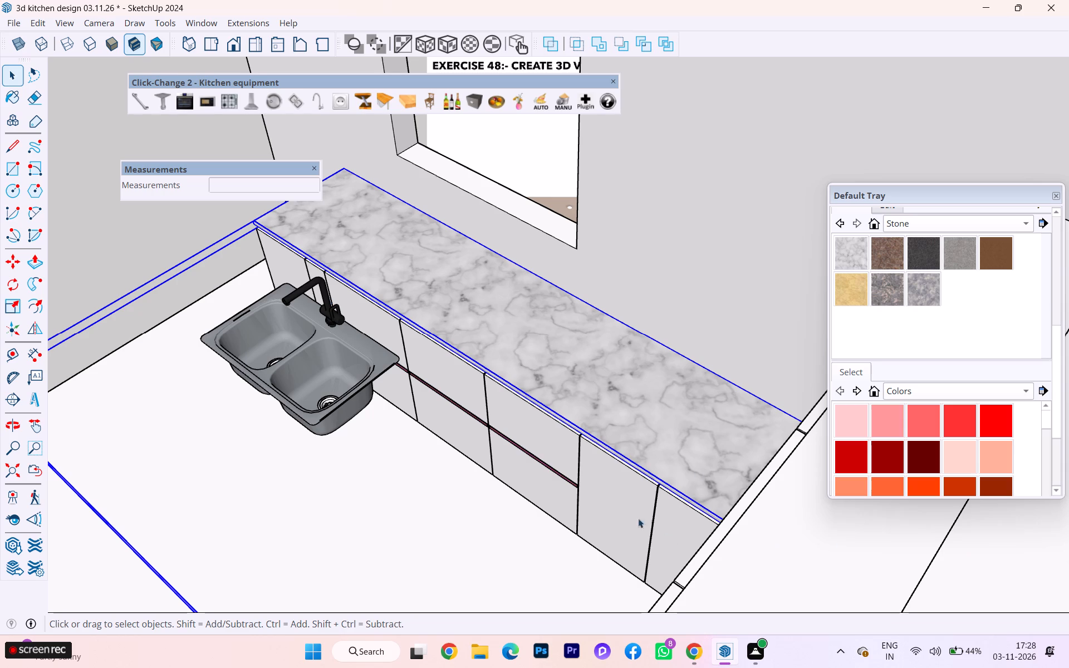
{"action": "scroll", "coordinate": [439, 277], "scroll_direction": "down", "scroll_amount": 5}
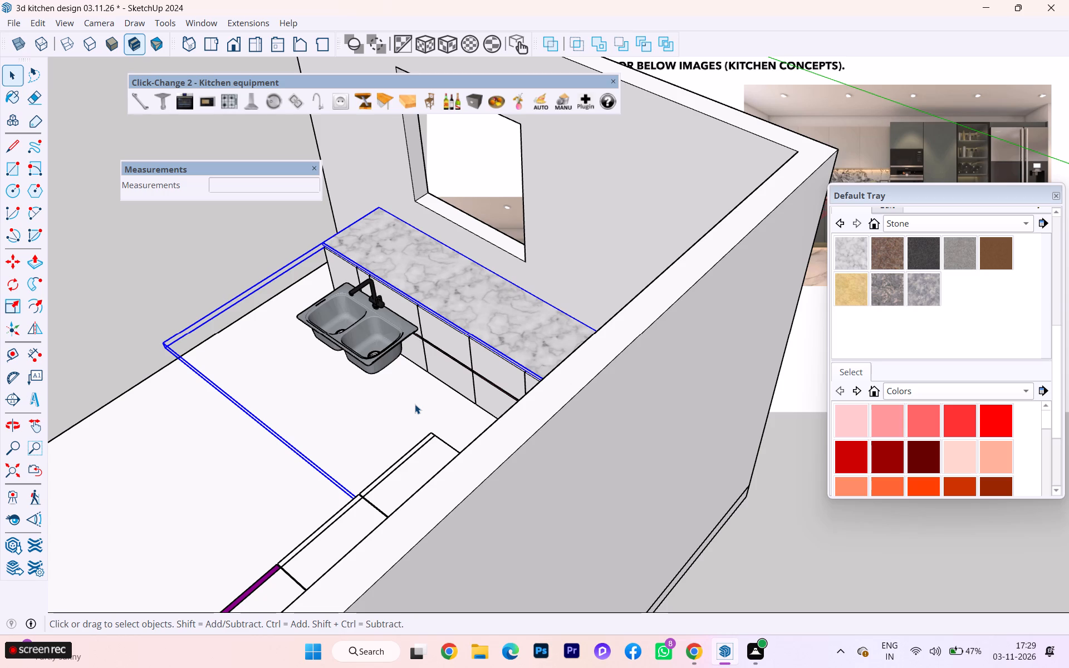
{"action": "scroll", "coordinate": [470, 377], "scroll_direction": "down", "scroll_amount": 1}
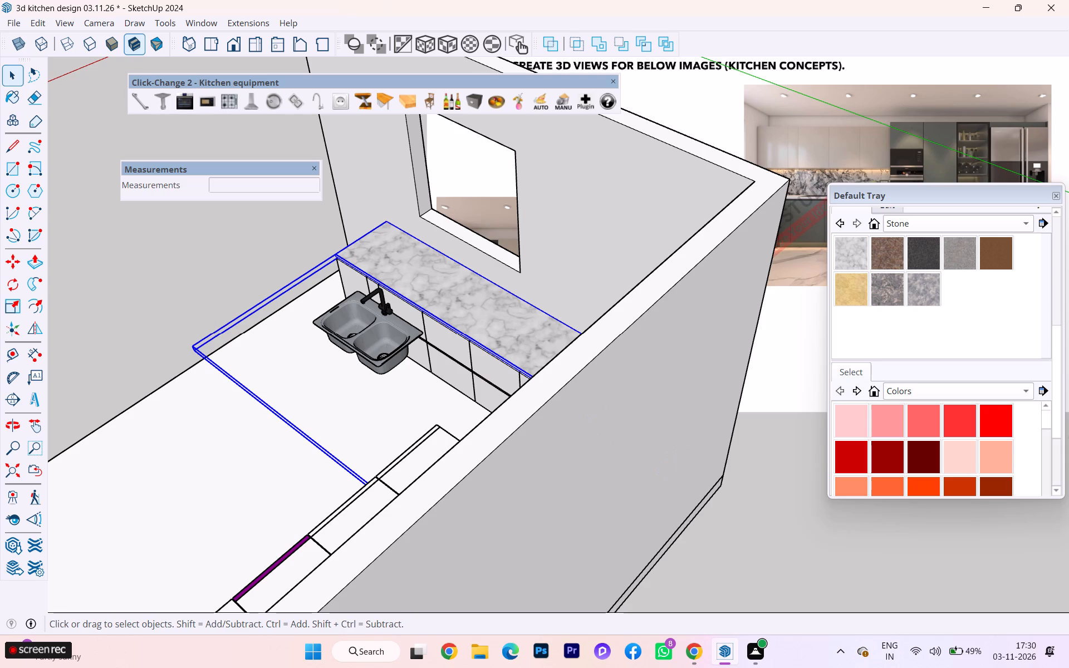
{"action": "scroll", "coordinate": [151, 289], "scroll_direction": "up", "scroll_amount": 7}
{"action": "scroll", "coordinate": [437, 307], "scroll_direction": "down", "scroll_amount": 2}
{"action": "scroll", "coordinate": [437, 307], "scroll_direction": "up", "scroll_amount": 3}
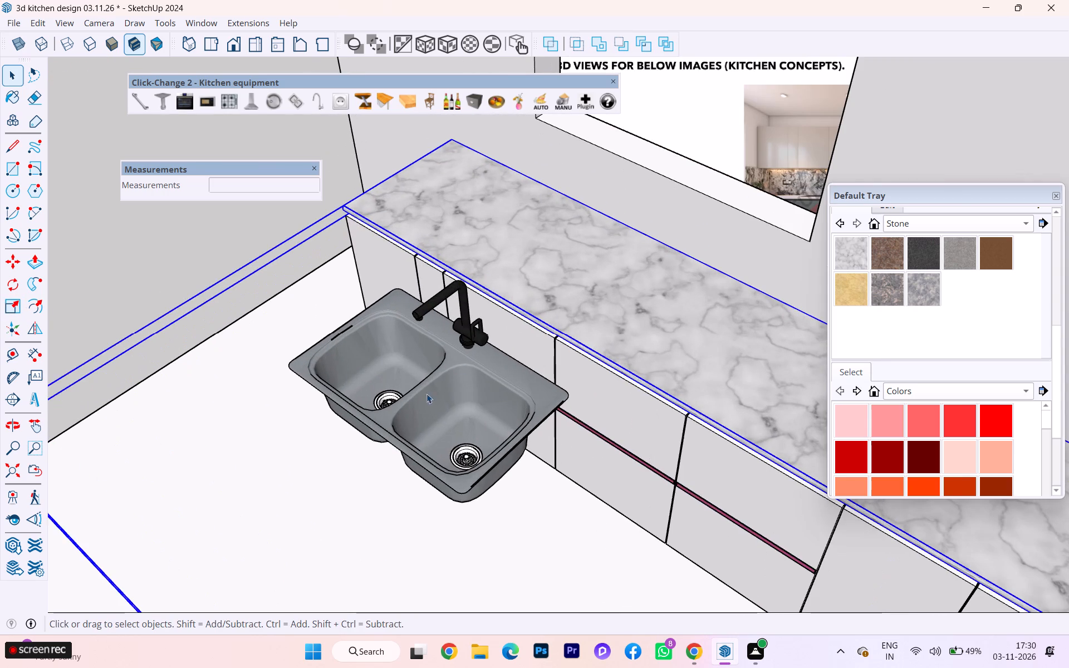
Explode the sink component into its basin and tap parts.
{"action": "left_click", "coordinate": [391, 407]}
{"action": "right_click", "coordinate": [398, 407]}
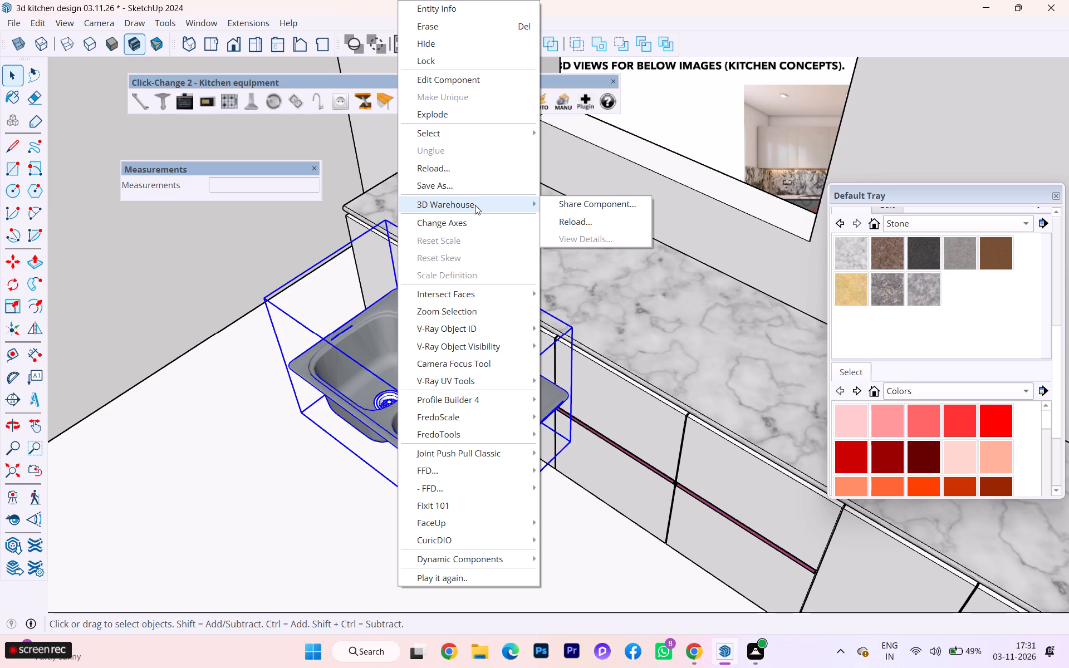
{"action": "scroll", "coordinate": [475, 205], "scroll_direction": "up", "scroll_amount": 1}
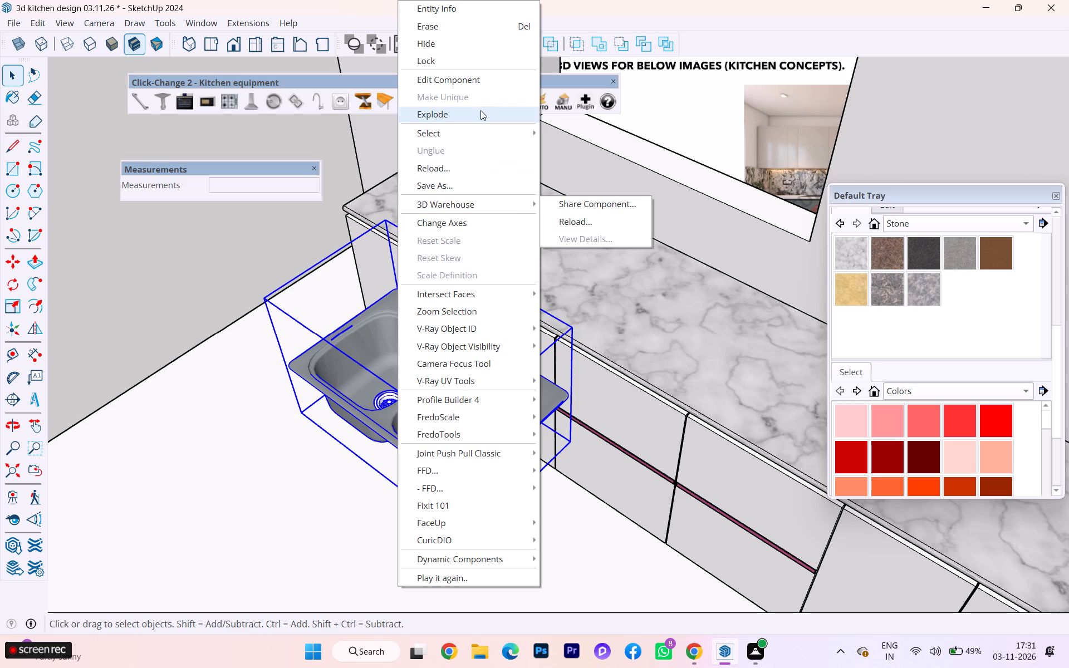
{"action": "left_click", "coordinate": [480, 110]}
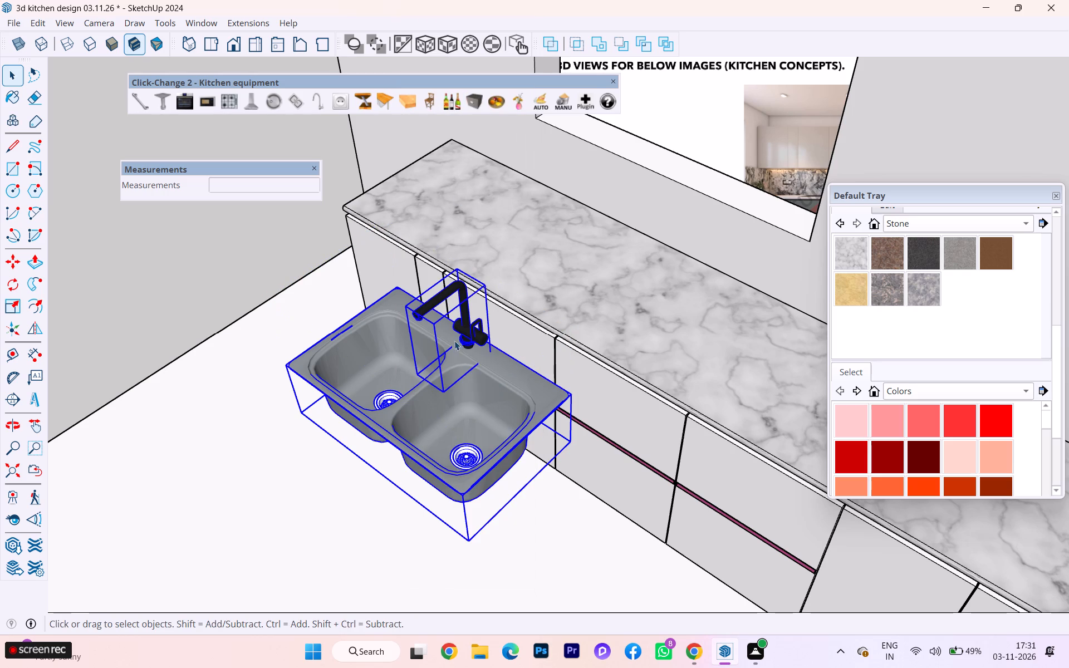
Start a new component from the exploded sink parts, with Glue to set to Horizontal and Cut opening enabled.
{"action": "right_click", "coordinate": [454, 341]}
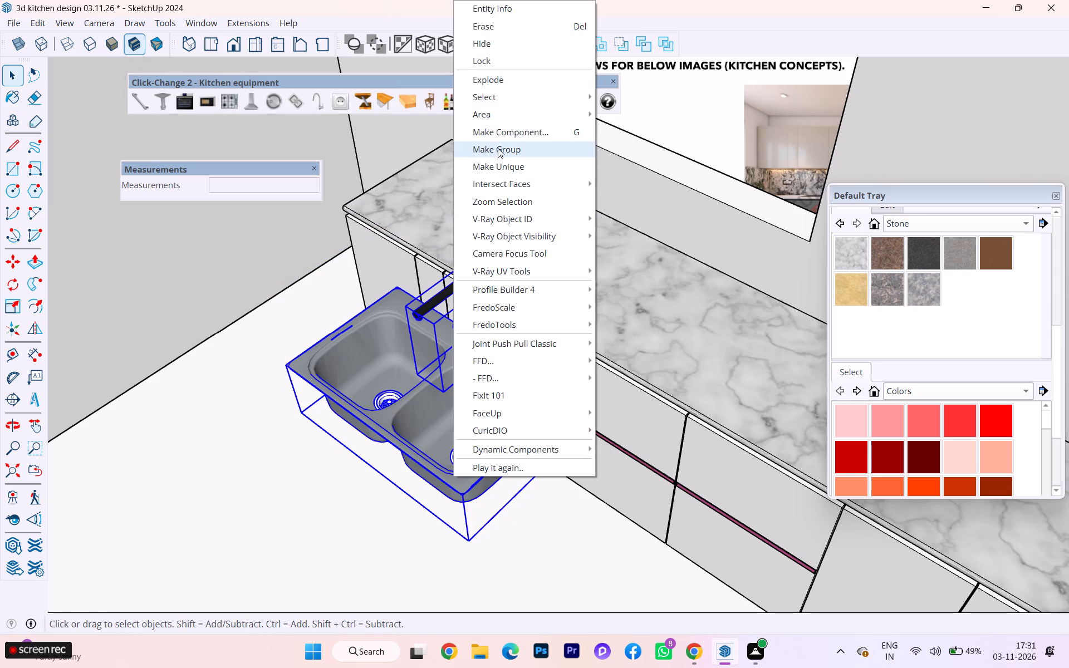
{"action": "left_click", "coordinate": [524, 126]}
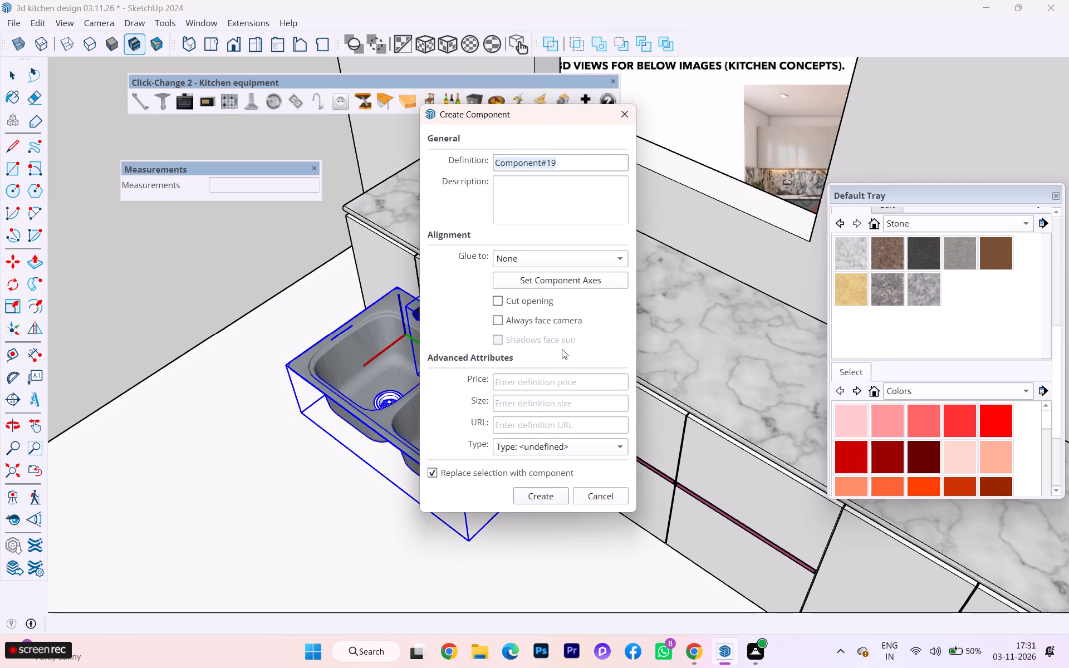
{"action": "left_click", "coordinate": [541, 254]}
{"action": "left_click", "coordinate": [523, 293]}
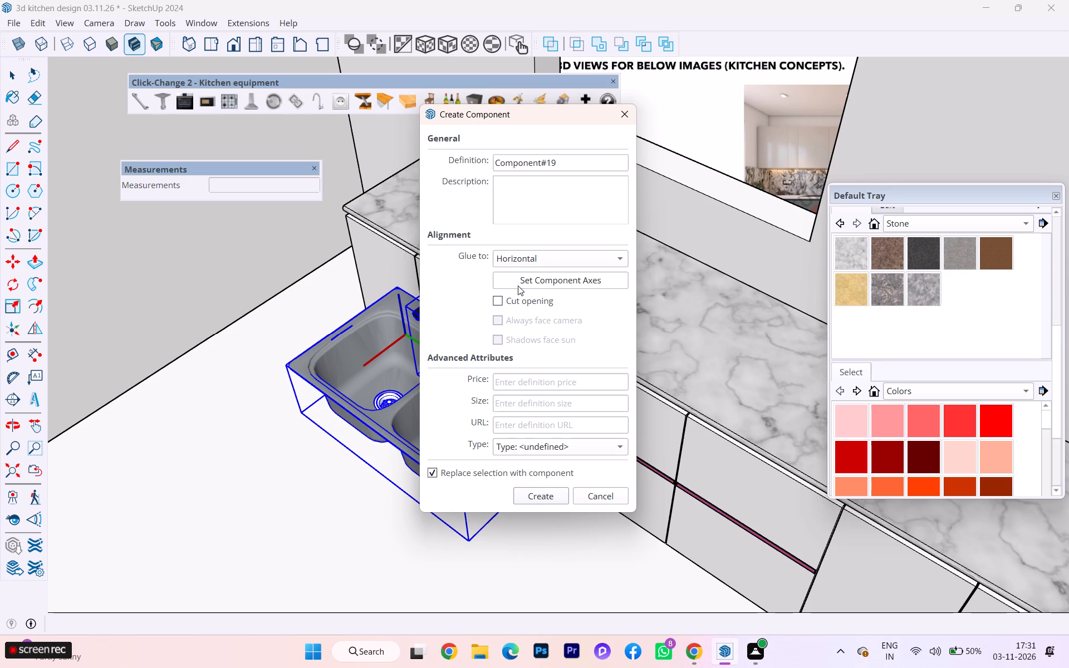
{"action": "left_click", "coordinate": [499, 304]}
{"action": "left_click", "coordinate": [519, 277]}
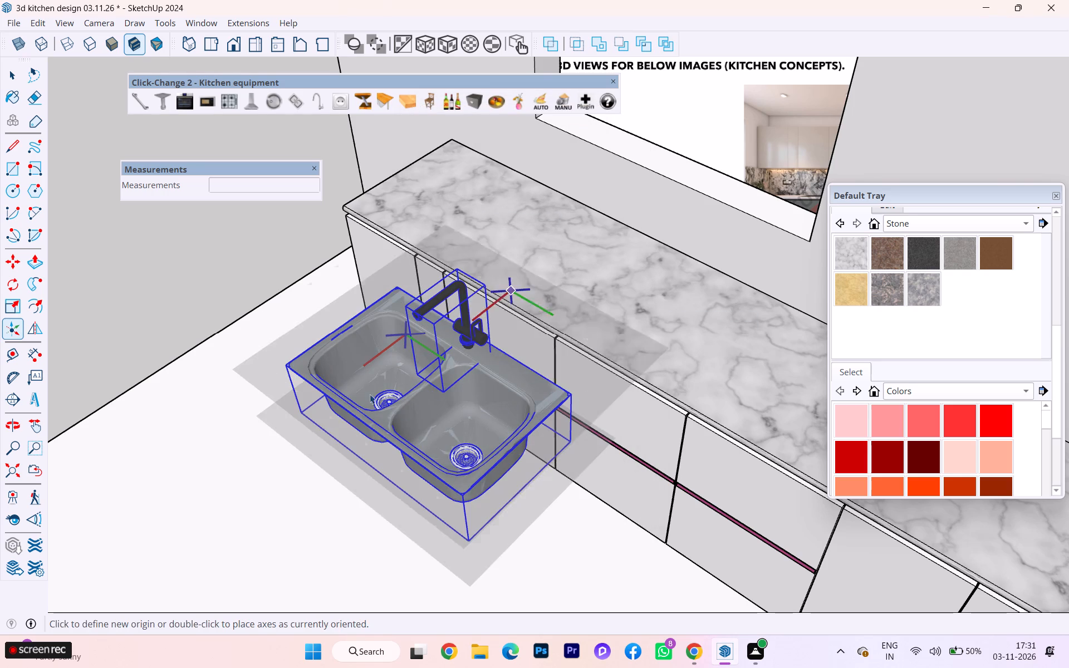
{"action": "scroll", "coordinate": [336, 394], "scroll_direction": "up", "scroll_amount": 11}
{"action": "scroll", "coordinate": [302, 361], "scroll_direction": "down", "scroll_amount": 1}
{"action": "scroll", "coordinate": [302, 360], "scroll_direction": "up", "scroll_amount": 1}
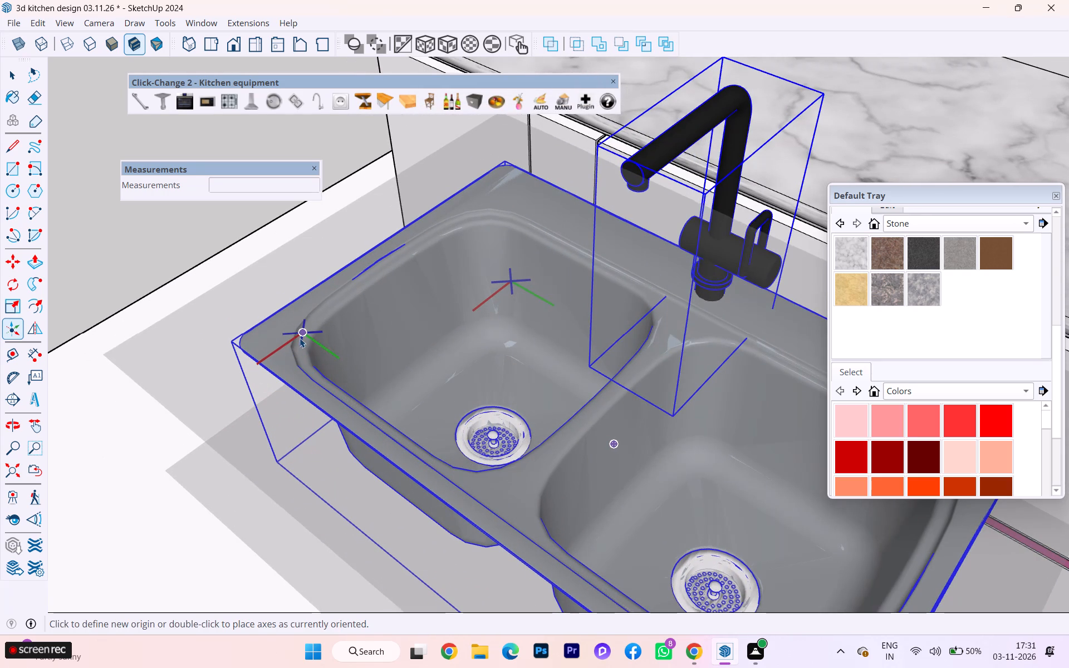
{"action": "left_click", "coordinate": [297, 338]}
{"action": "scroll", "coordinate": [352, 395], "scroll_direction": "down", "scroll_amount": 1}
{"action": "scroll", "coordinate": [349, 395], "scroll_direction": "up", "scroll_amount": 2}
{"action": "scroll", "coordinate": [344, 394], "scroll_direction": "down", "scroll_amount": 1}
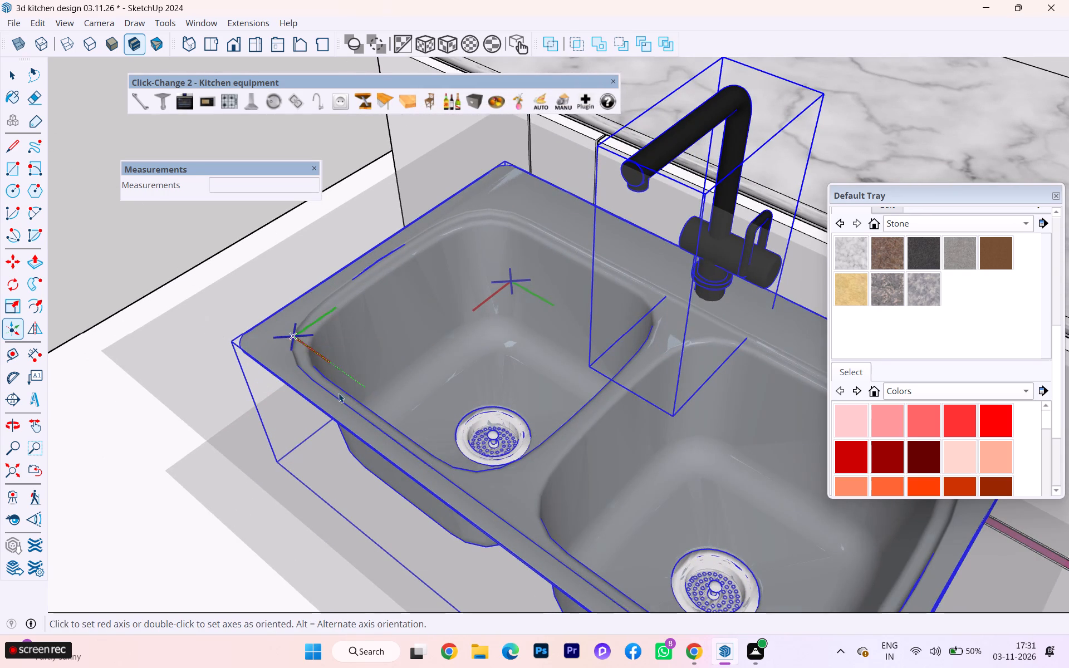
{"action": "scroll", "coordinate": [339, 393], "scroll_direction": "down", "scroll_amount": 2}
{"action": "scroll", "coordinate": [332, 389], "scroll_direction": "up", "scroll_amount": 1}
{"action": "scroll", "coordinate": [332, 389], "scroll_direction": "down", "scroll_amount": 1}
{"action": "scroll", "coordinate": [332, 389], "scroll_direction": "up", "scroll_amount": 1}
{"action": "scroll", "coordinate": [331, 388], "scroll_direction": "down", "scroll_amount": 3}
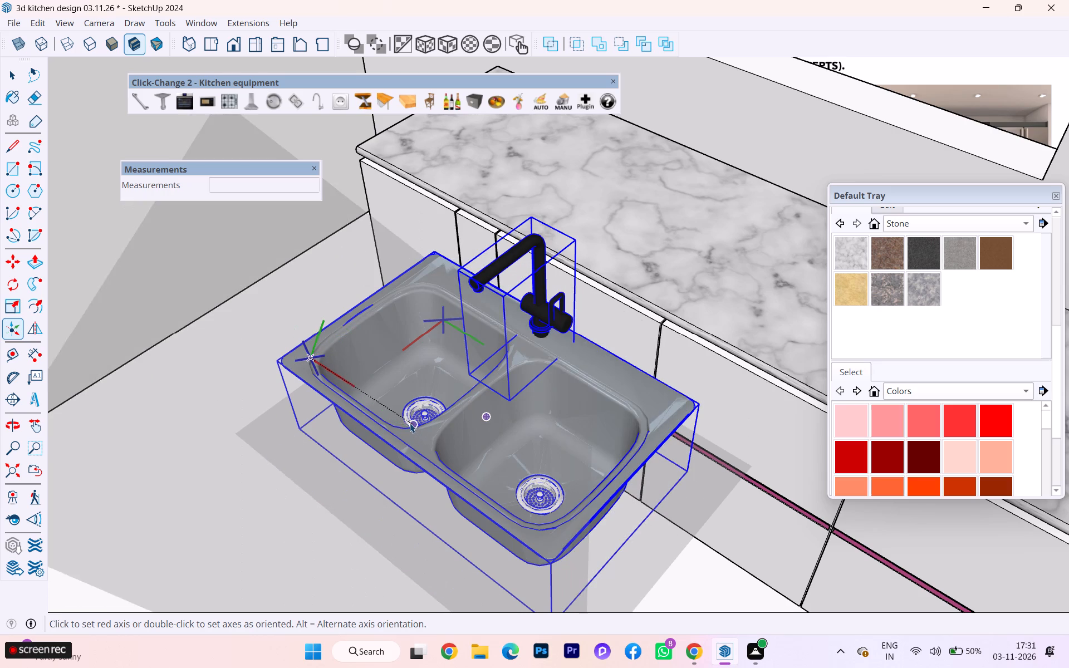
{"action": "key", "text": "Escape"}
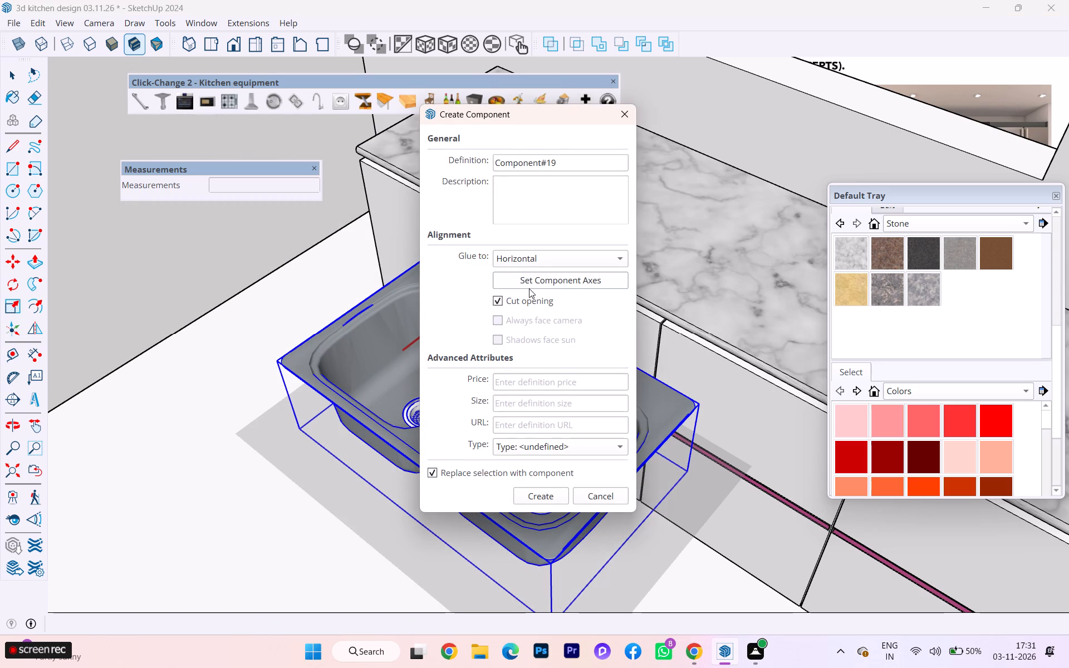
Set the component axes at the sink's outer front corner, red along the front edge and green towards the back, and create the component.
{"action": "left_click", "coordinate": [529, 281]}
{"action": "scroll", "coordinate": [281, 367], "scroll_direction": "up", "scroll_amount": 4}
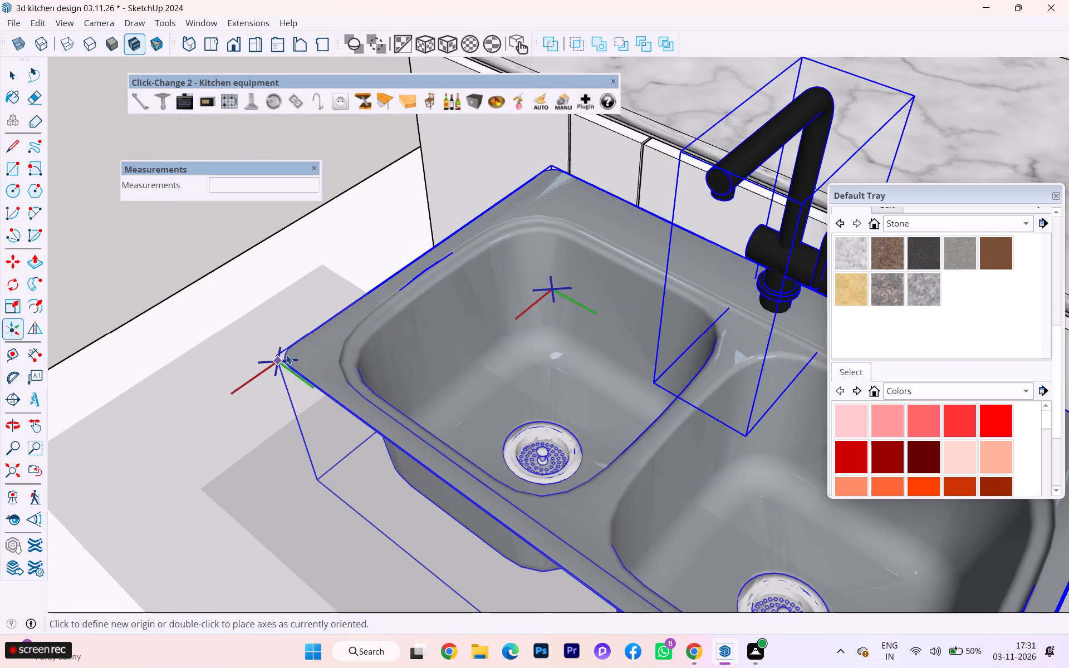
{"action": "left_click", "coordinate": [287, 358]}
{"action": "scroll", "coordinate": [389, 397], "scroll_direction": "down", "scroll_amount": 3}
{"action": "scroll", "coordinate": [387, 397], "scroll_direction": "up", "scroll_amount": 2}
{"action": "scroll", "coordinate": [382, 396], "scroll_direction": "down", "scroll_amount": 4}
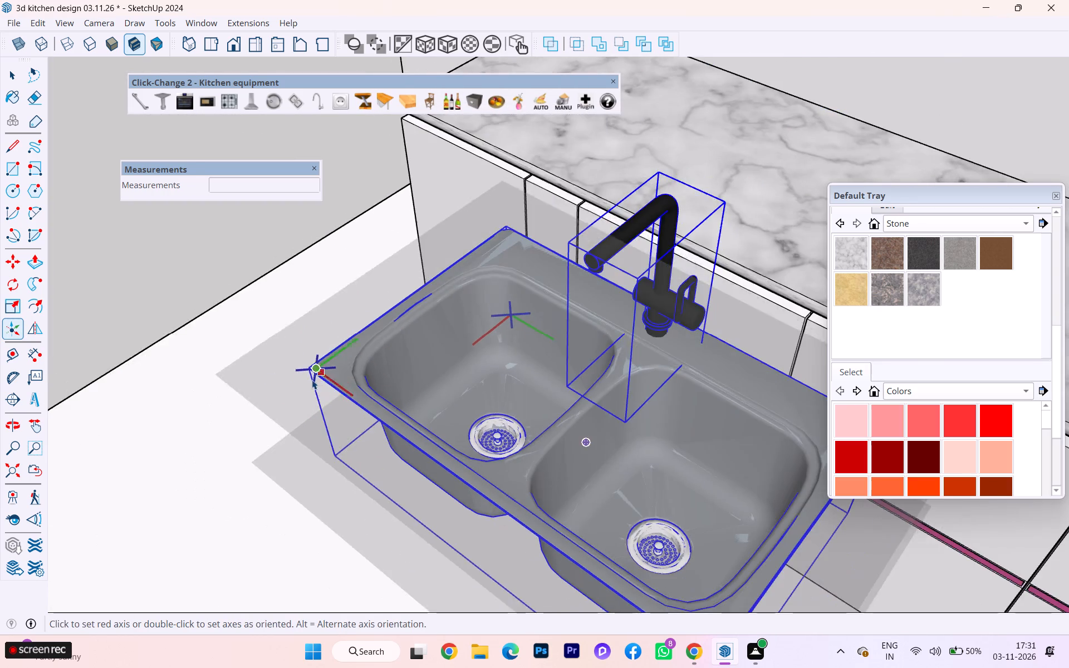
{"action": "scroll", "coordinate": [312, 380], "scroll_direction": "down", "scroll_amount": 3}
{"action": "scroll", "coordinate": [481, 490], "scroll_direction": "up", "scroll_amount": 6}
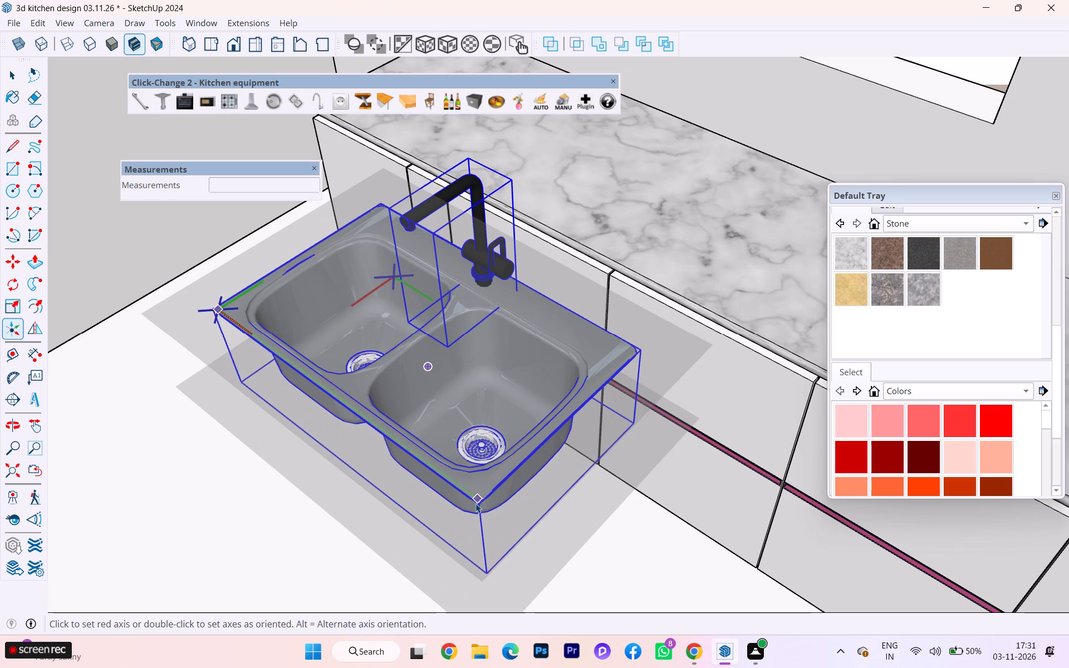
{"action": "left_click", "coordinate": [476, 503]}
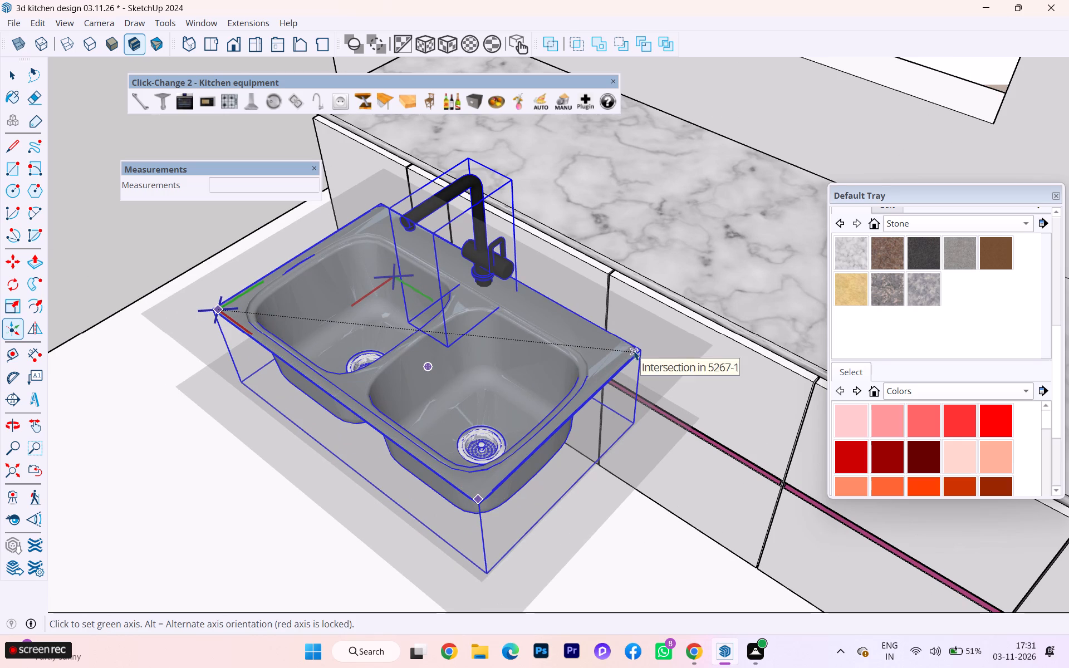
{"action": "left_click", "coordinate": [640, 347]}
{"action": "scroll", "coordinate": [467, 331], "scroll_direction": "down", "scroll_amount": 5}
{"action": "left_click", "coordinate": [536, 492]}
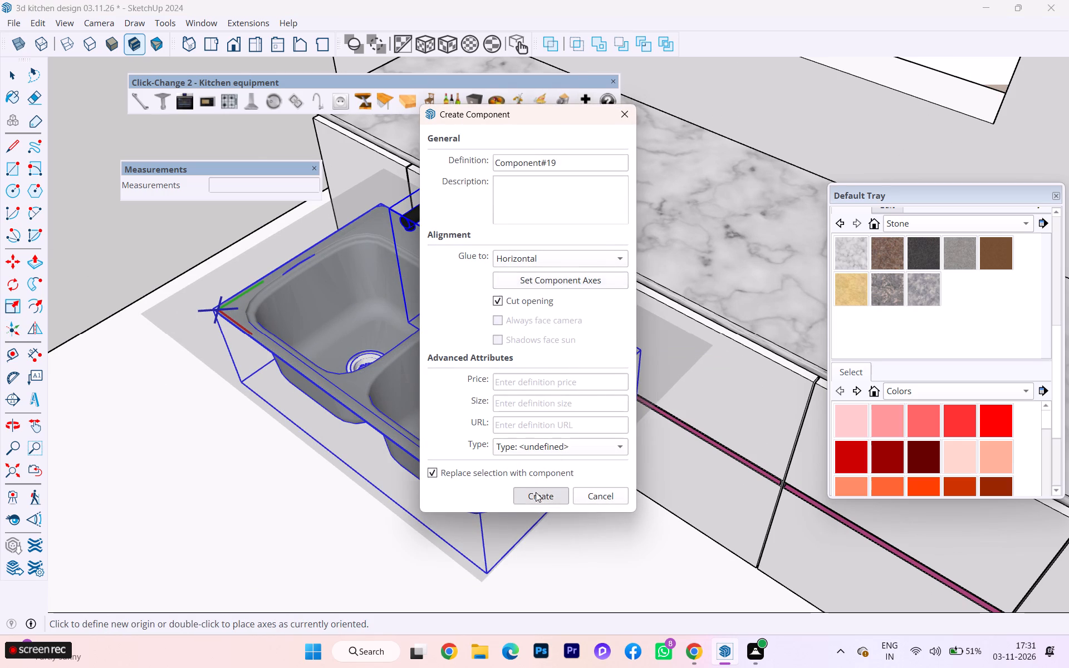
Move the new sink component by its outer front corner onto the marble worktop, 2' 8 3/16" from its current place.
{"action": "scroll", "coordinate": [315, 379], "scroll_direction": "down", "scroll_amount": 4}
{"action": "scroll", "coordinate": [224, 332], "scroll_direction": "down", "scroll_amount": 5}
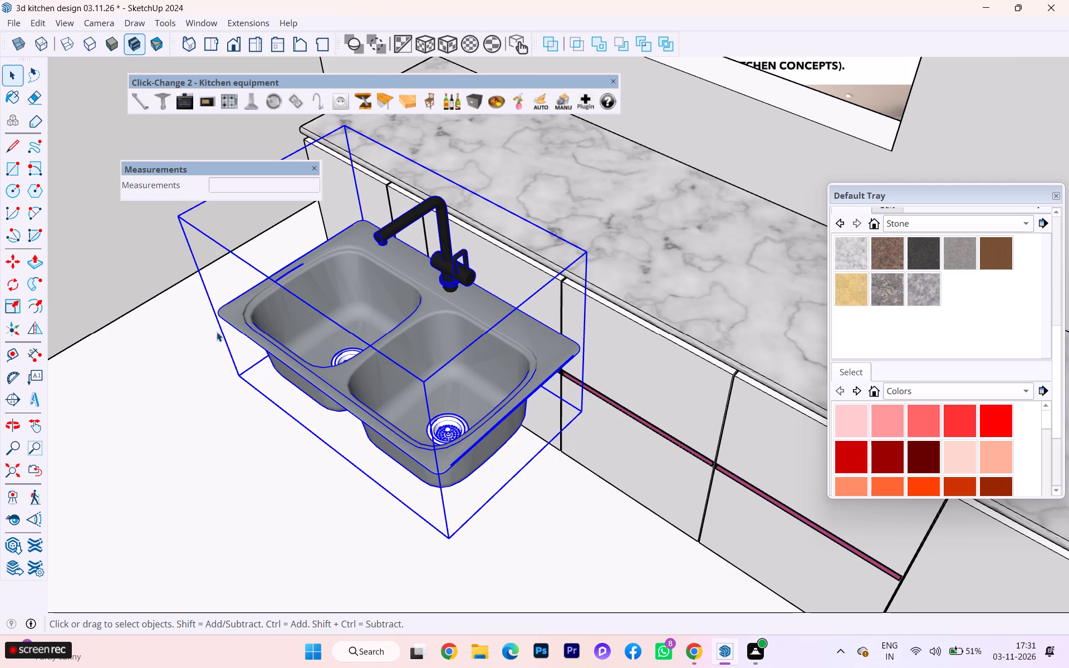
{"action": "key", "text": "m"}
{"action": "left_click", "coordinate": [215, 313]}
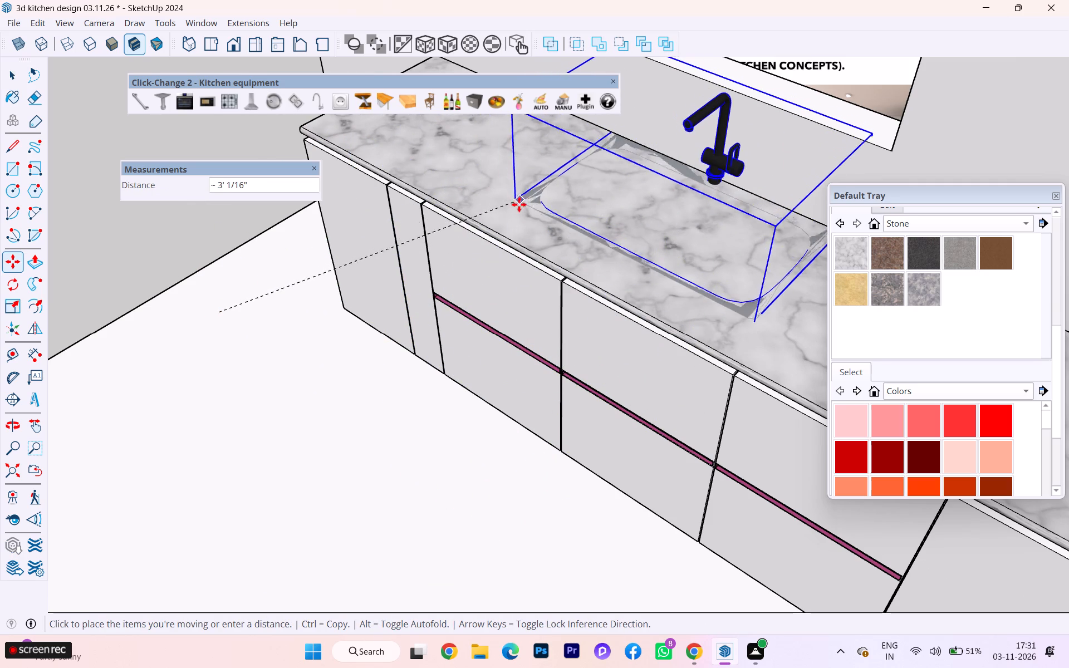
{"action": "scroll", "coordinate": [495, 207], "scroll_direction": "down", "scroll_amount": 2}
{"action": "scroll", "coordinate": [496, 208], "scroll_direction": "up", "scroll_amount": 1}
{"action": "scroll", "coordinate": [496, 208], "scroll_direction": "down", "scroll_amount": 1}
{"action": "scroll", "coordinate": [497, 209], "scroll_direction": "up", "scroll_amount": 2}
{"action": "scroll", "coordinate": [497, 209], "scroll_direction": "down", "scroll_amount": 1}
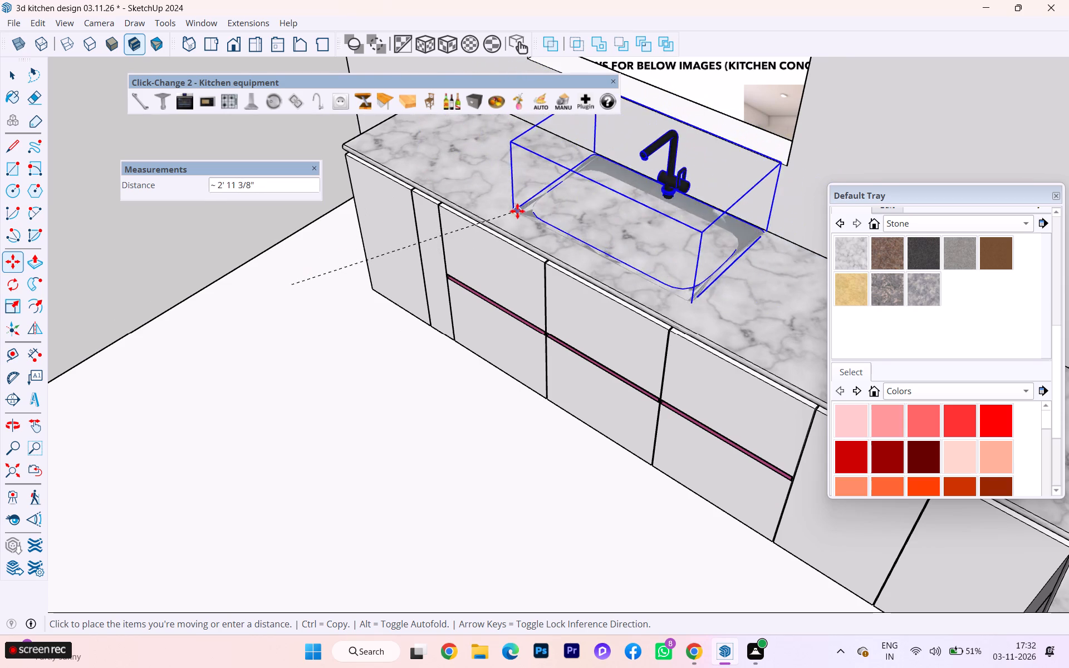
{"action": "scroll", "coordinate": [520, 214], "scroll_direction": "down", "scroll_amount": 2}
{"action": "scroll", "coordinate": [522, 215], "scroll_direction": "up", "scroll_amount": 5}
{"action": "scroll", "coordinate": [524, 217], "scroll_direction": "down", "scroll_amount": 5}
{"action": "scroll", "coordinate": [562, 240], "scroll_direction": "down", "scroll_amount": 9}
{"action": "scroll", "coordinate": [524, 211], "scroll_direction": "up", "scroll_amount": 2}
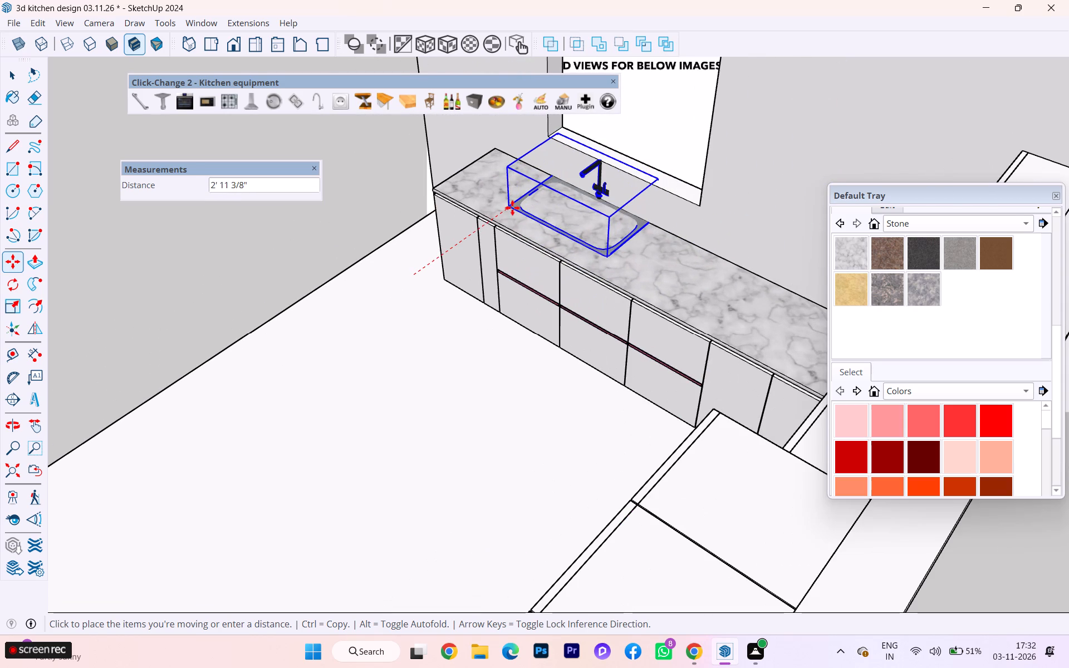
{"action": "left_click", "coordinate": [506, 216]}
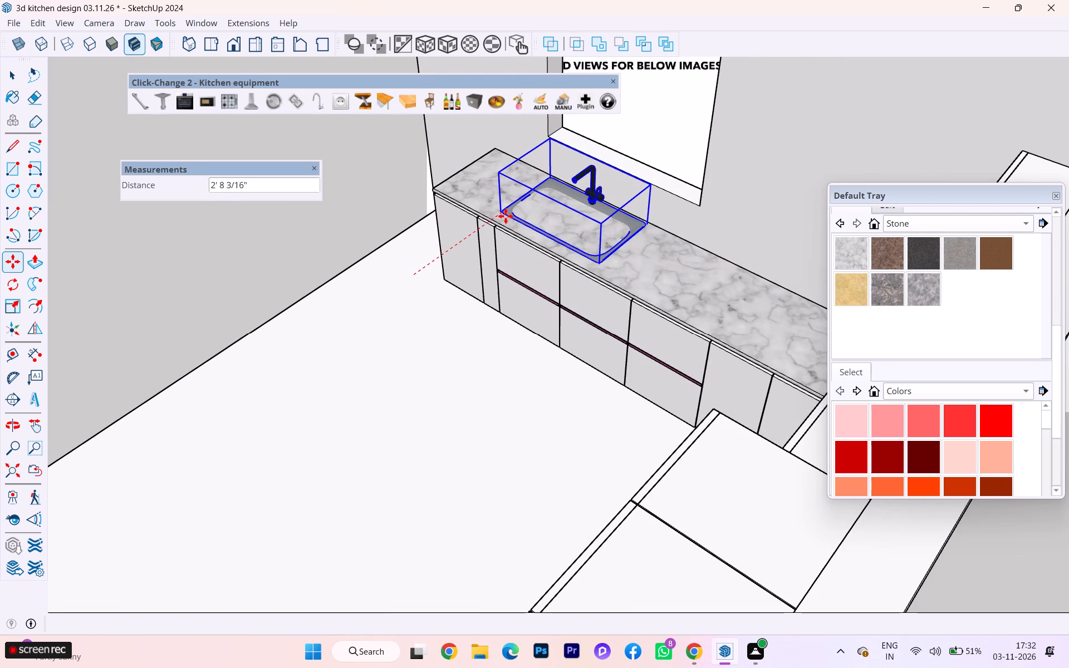
Examine the sink on the worktop and open the worktop group to check its top face beneath the bowls.
{"action": "scroll", "coordinate": [516, 227], "scroll_direction": "up", "scroll_amount": 3}
{"action": "scroll", "coordinate": [518, 229], "scroll_direction": "down", "scroll_amount": 1}
{"action": "scroll", "coordinate": [518, 229], "scroll_direction": "up", "scroll_amount": 3}
{"action": "scroll", "coordinate": [465, 273], "scroll_direction": "down", "scroll_amount": 4}
{"action": "middle_click_drag", "start_coordinate": [466, 273], "coordinate": [788, 265]}
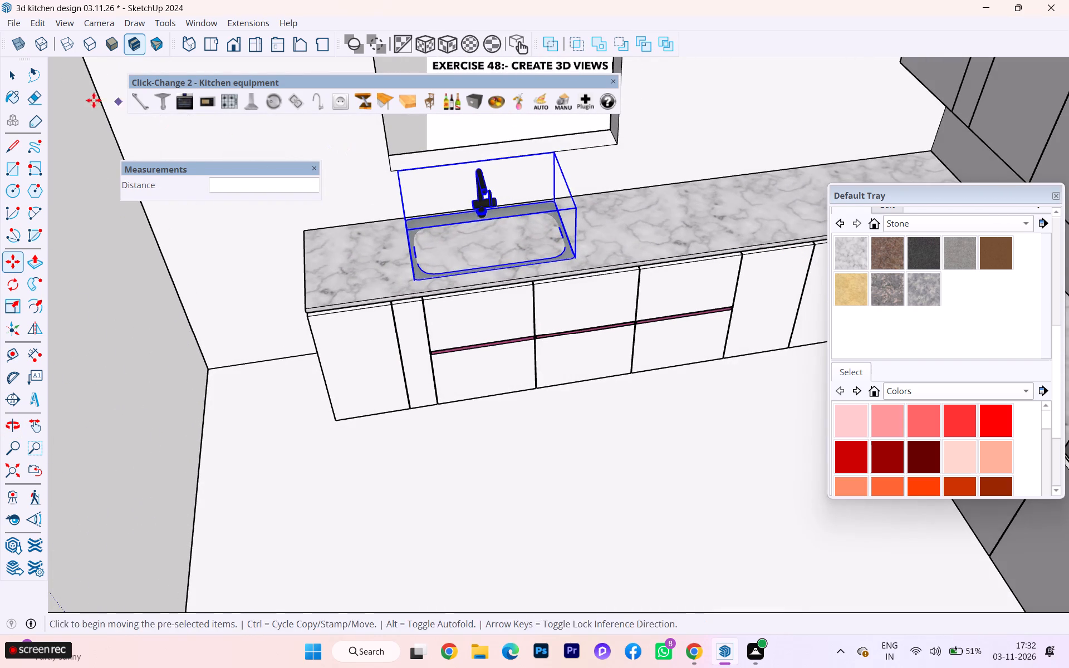
{"action": "left_click", "coordinate": [17, 71]}
{"action": "left_click", "coordinate": [464, 238]}
{"action": "double_click", "coordinate": [463, 242]}
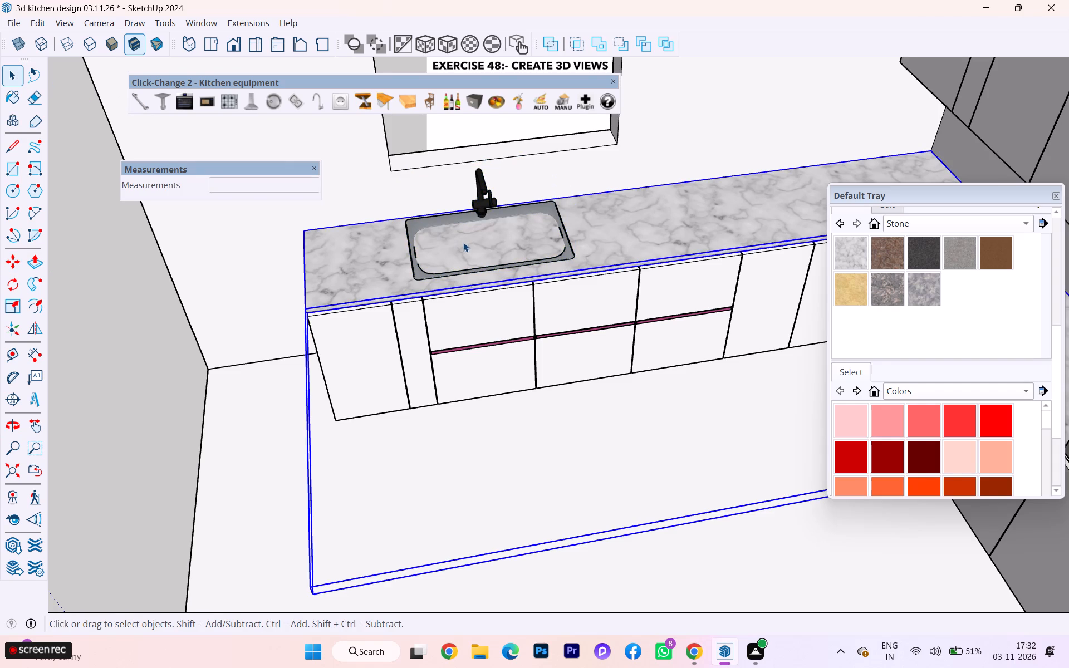
{"action": "left_click", "coordinate": [454, 249]}
{"action": "left_click", "coordinate": [454, 249]}
{"action": "left_click", "coordinate": [438, 249]}
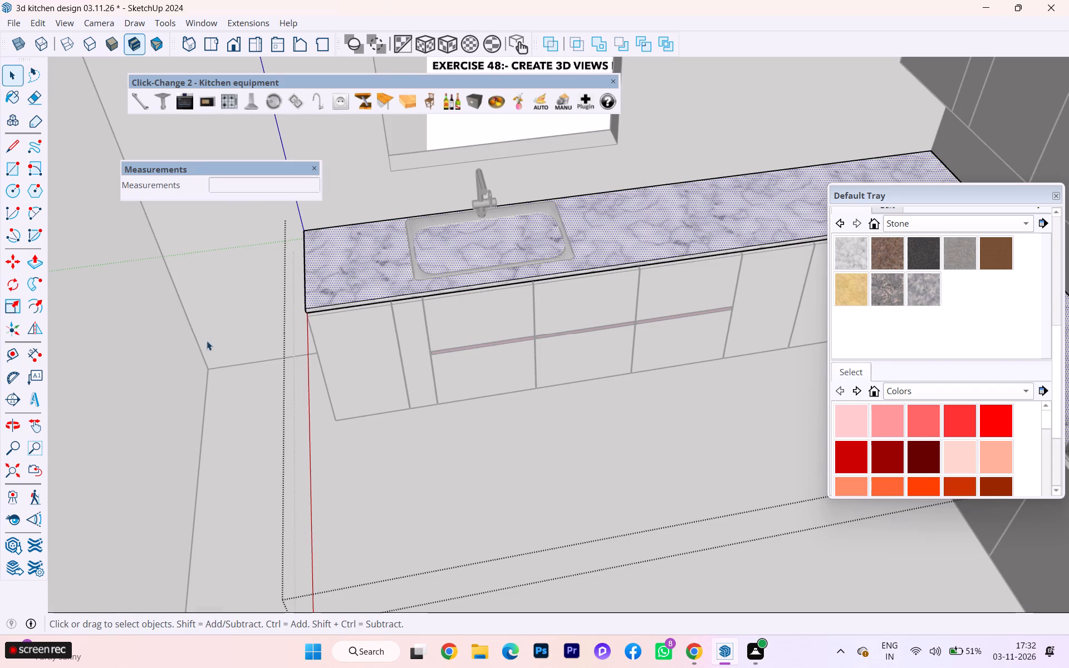
{"action": "left_click", "coordinate": [199, 336]}
{"action": "scroll", "coordinate": [356, 315], "scroll_direction": "down", "scroll_amount": 4}
{"action": "left_click", "coordinate": [346, 294]}
{"action": "middle_click_drag", "start_coordinate": [347, 292], "coordinate": [362, 284]}
{"action": "scroll", "coordinate": [347, 292], "scroll_direction": "down", "scroll_amount": 1}
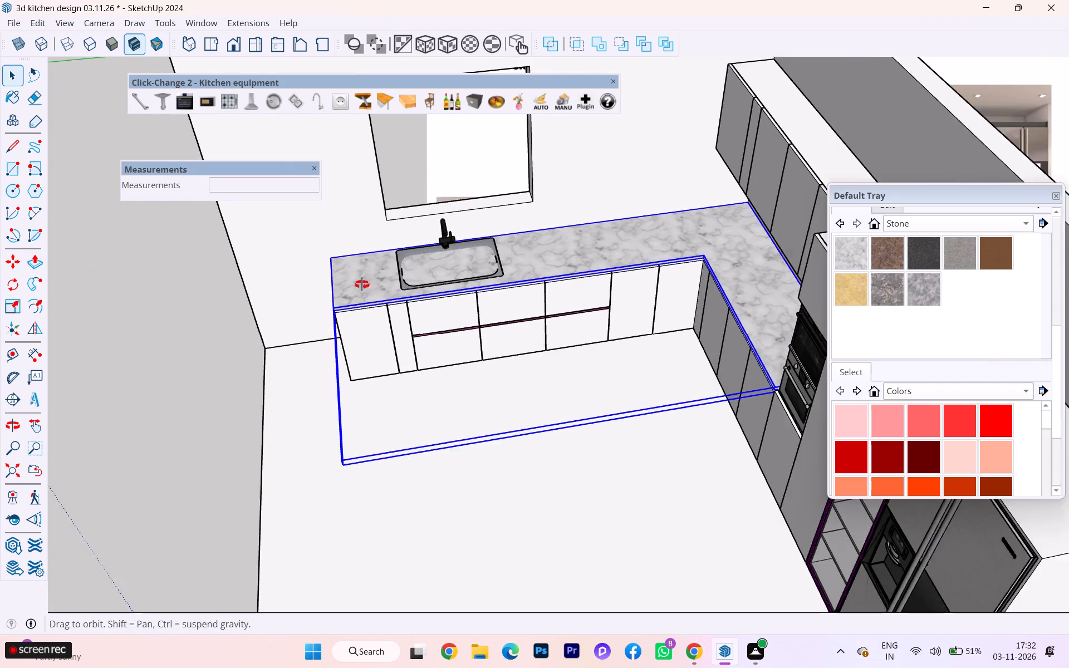
{"action": "middle_click_drag", "start_coordinate": [362, 284], "coordinate": [503, 257]}
{"action": "scroll", "coordinate": [308, 364], "scroll_direction": "up", "scroll_amount": 3}
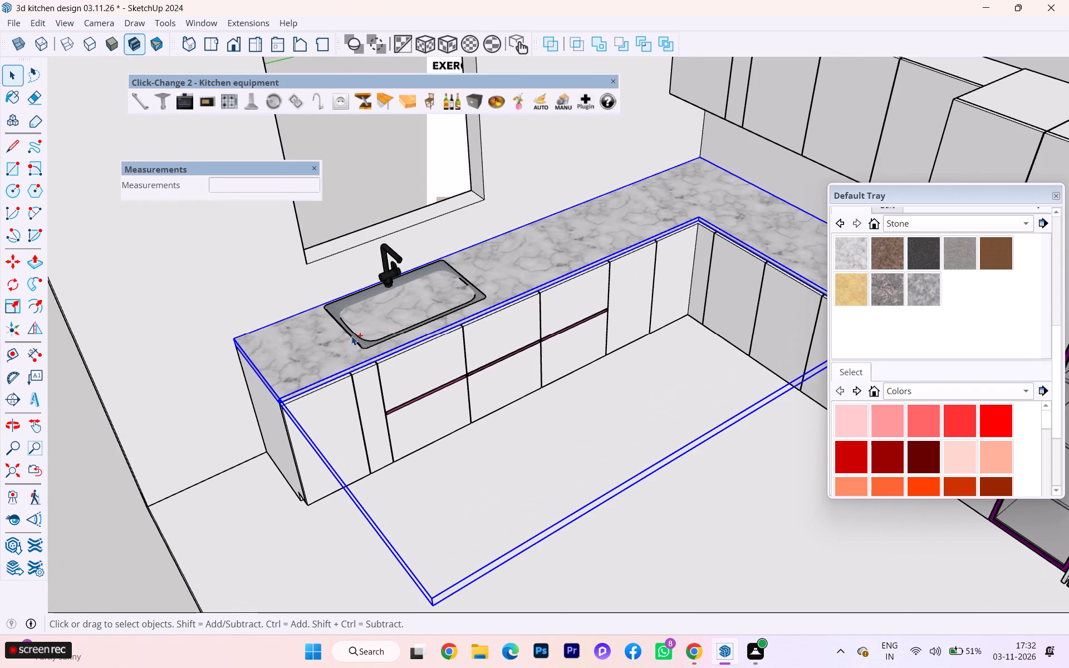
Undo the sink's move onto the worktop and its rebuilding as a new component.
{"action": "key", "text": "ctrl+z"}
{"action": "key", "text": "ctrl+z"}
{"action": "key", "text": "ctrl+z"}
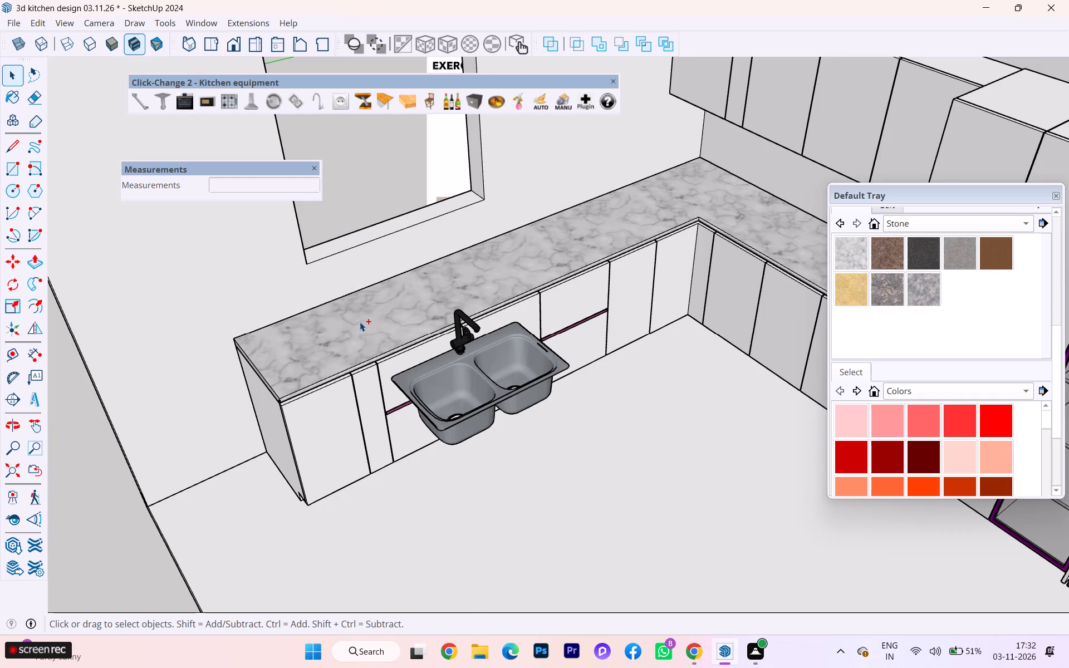
Explode the sink component into its basin and tap parts.
{"action": "scroll", "coordinate": [401, 354], "scroll_direction": "up", "scroll_amount": 2}
{"action": "scroll", "coordinate": [409, 358], "scroll_direction": "down", "scroll_amount": 1}
{"action": "scroll", "coordinate": [410, 358], "scroll_direction": "up", "scroll_amount": 1}
{"action": "scroll", "coordinate": [410, 358], "scroll_direction": "down", "scroll_amount": 1}
{"action": "scroll", "coordinate": [410, 358], "scroll_direction": "up", "scroll_amount": 2}
{"action": "scroll", "coordinate": [468, 375], "scroll_direction": "up", "scroll_amount": 2}
{"action": "scroll", "coordinate": [488, 381], "scroll_direction": "down", "scroll_amount": 2}
{"action": "scroll", "coordinate": [494, 385], "scroll_direction": "up", "scroll_amount": 4}
{"action": "scroll", "coordinate": [515, 402], "scroll_direction": "down", "scroll_amount": 1}
{"action": "scroll", "coordinate": [516, 402], "scroll_direction": "up", "scroll_amount": 2}
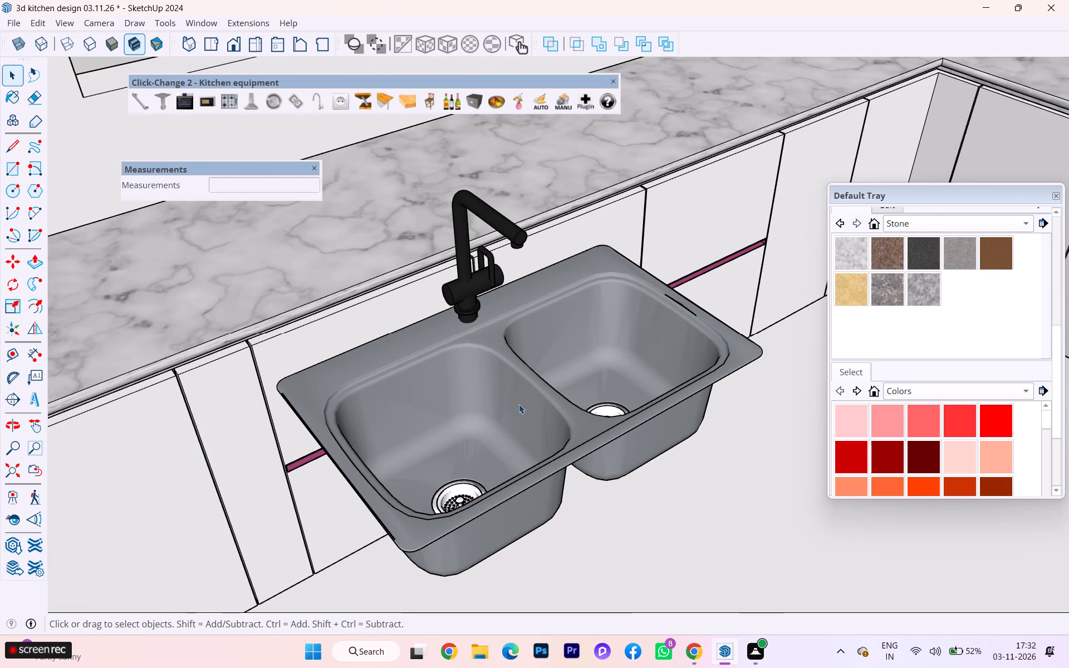
{"action": "left_click", "coordinate": [564, 400]}
{"action": "right_click", "coordinate": [548, 399]}
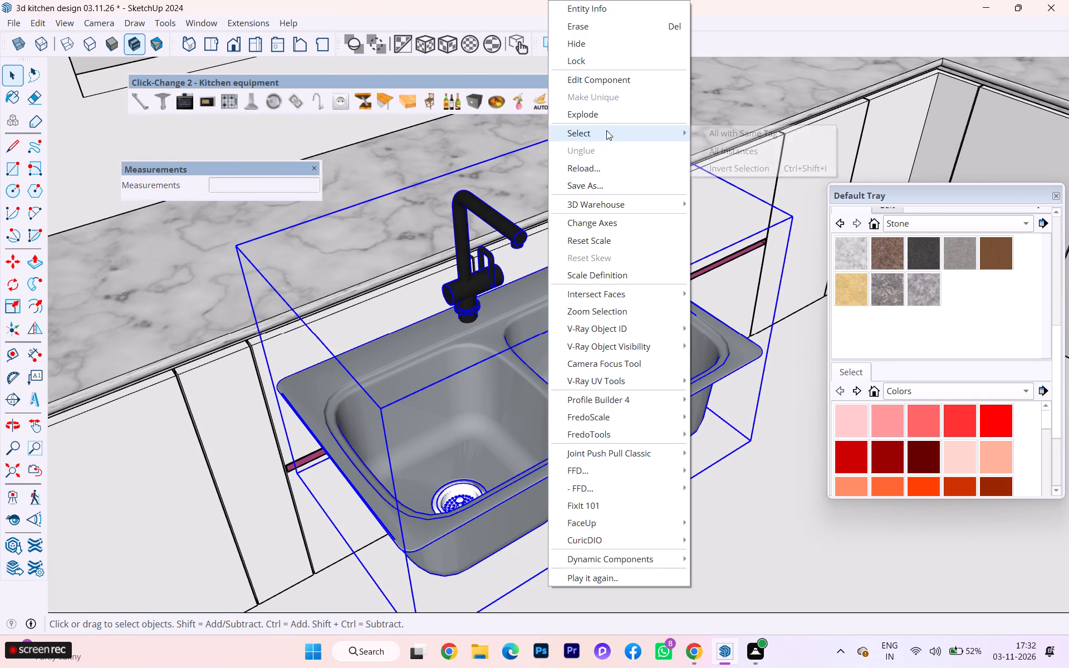
{"action": "left_click", "coordinate": [611, 110]}
Start a new component from the exploded sink parts, with Glue to set to Horizontal and Cut opening enabled.
{"action": "right_click", "coordinate": [526, 451]}
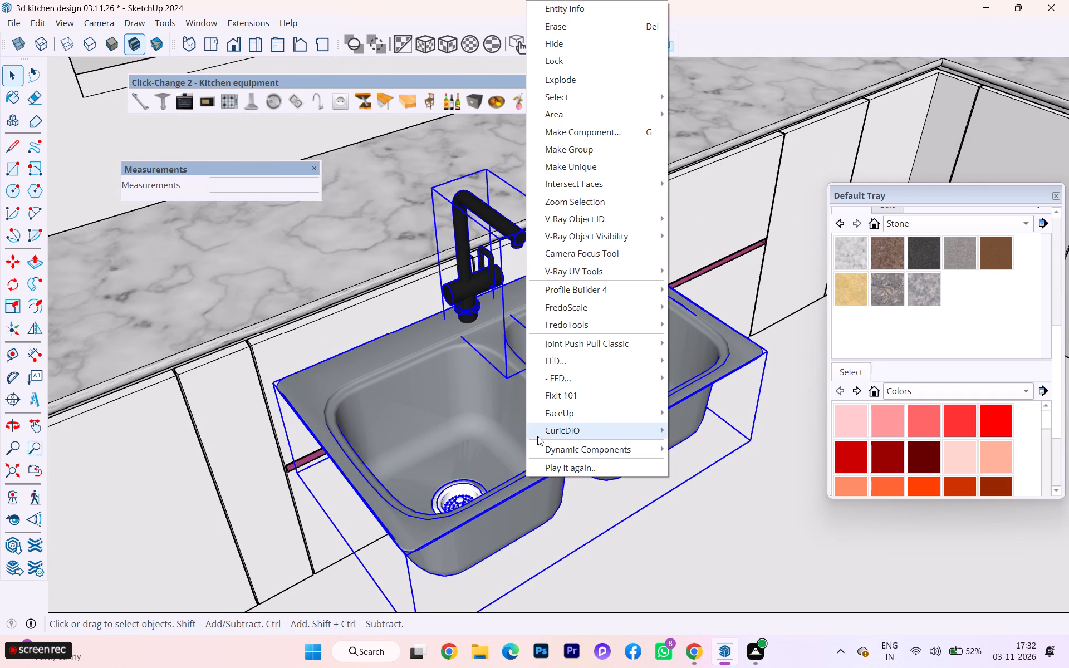
{"action": "left_click", "coordinate": [596, 131]}
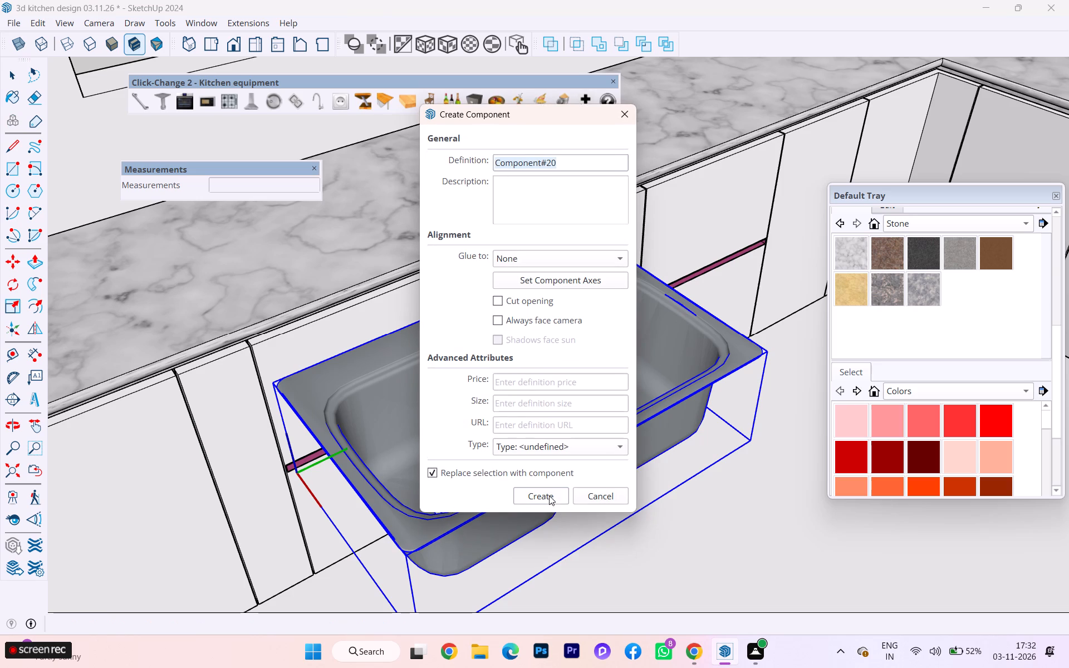
{"action": "left_click", "coordinate": [516, 254]}
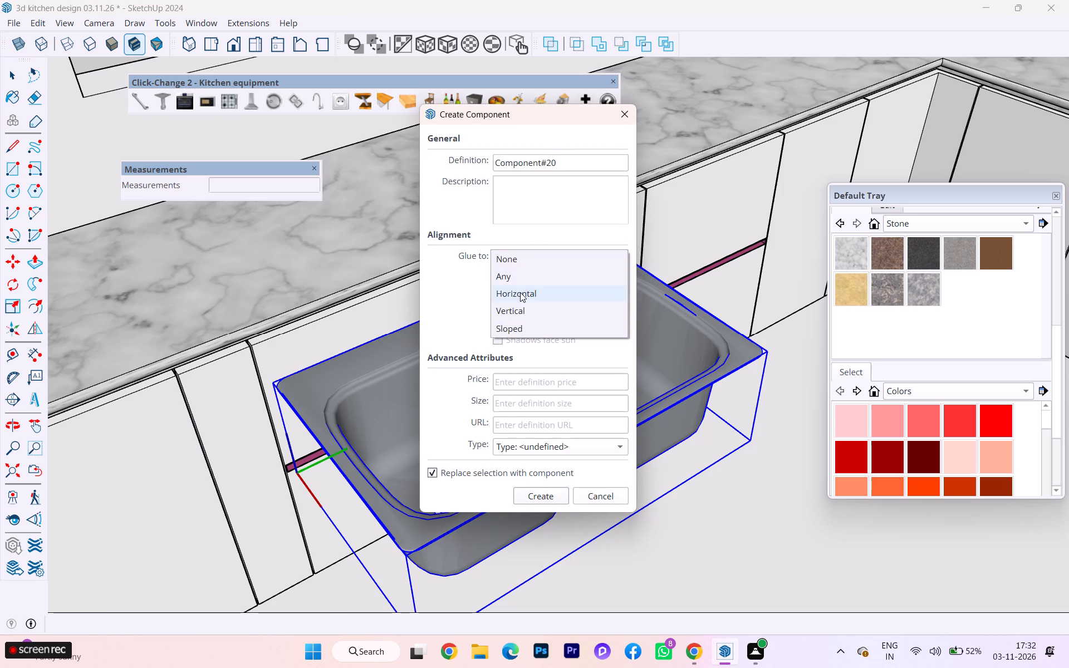
{"action": "left_click", "coordinate": [520, 292]}
{"action": "left_click", "coordinate": [524, 295]}
Set the component axes at the sink's front right corner, red along the side towards the back and green towards the opposite end, and create the component.
{"action": "left_click", "coordinate": [530, 282]}
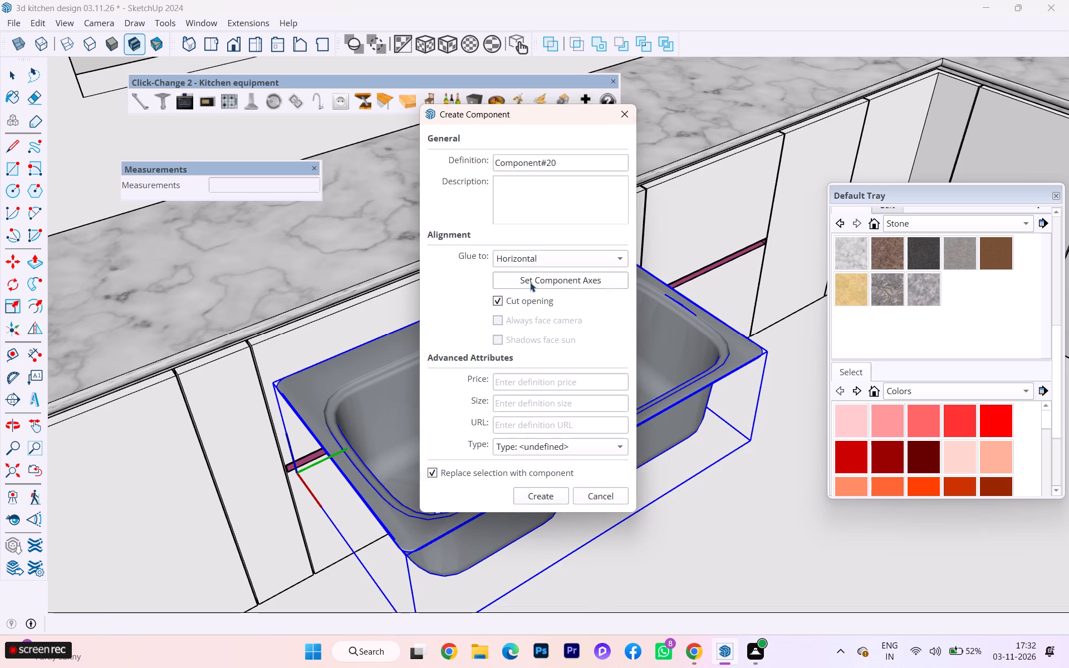
{"action": "scroll", "coordinate": [402, 557], "scroll_direction": "up", "scroll_amount": 2}
{"action": "scroll", "coordinate": [502, 510], "scroll_direction": "down", "scroll_amount": 3}
{"action": "middle_click_drag", "start_coordinate": [513, 505], "coordinate": [475, 510]}
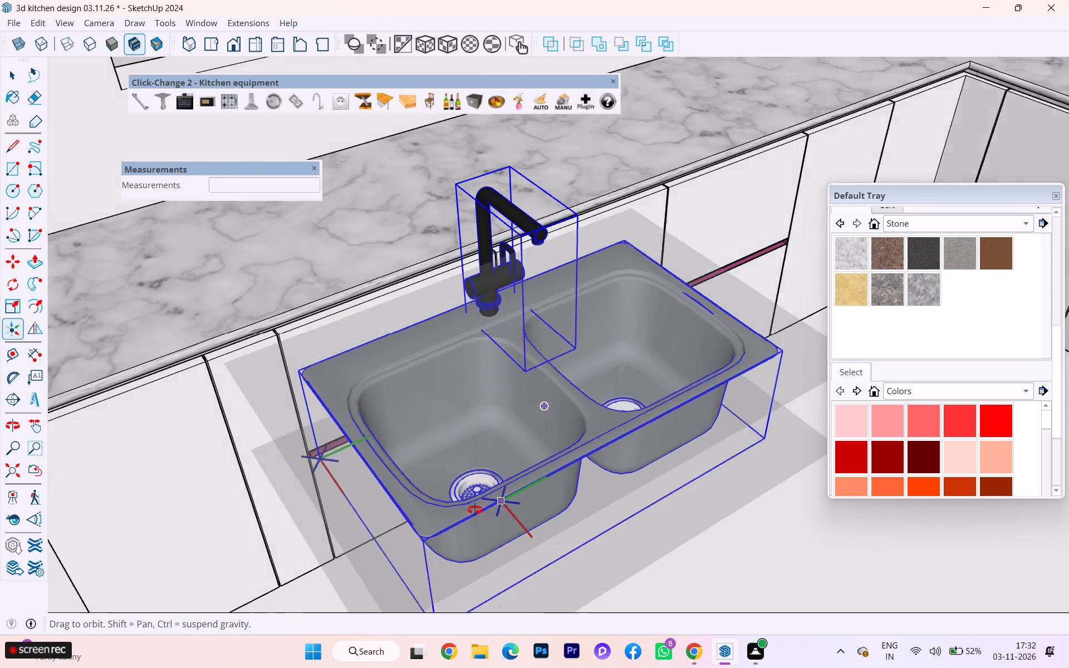
{"action": "middle_click_drag", "start_coordinate": [475, 510], "coordinate": [75, 508]}
{"action": "scroll", "coordinate": [550, 471], "scroll_direction": "up", "scroll_amount": 5}
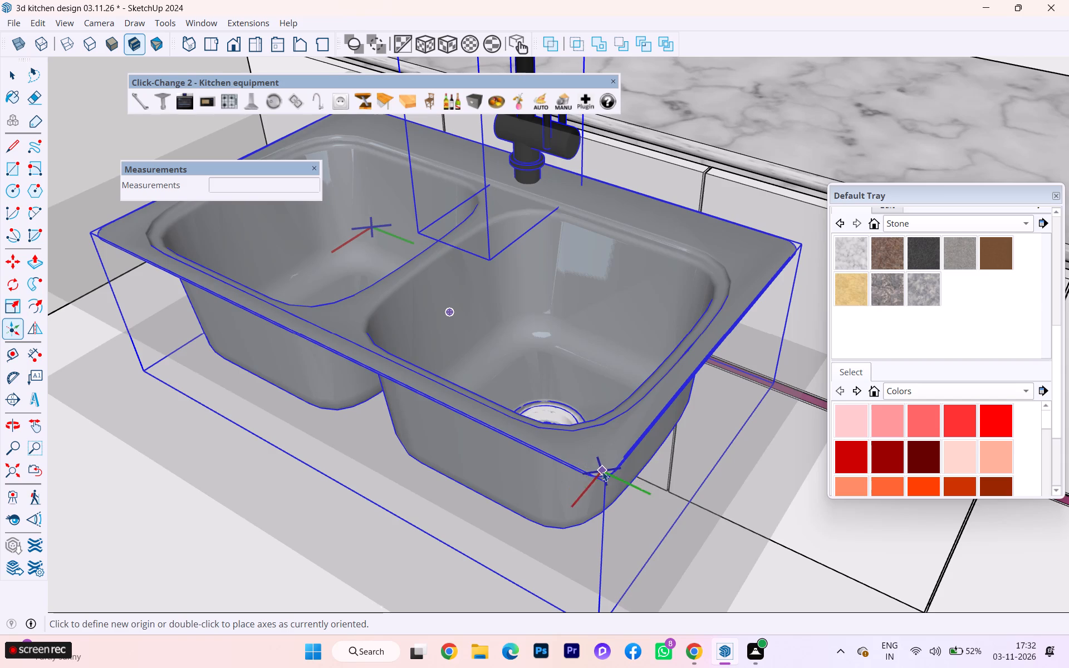
{"action": "left_click", "coordinate": [602, 471]}
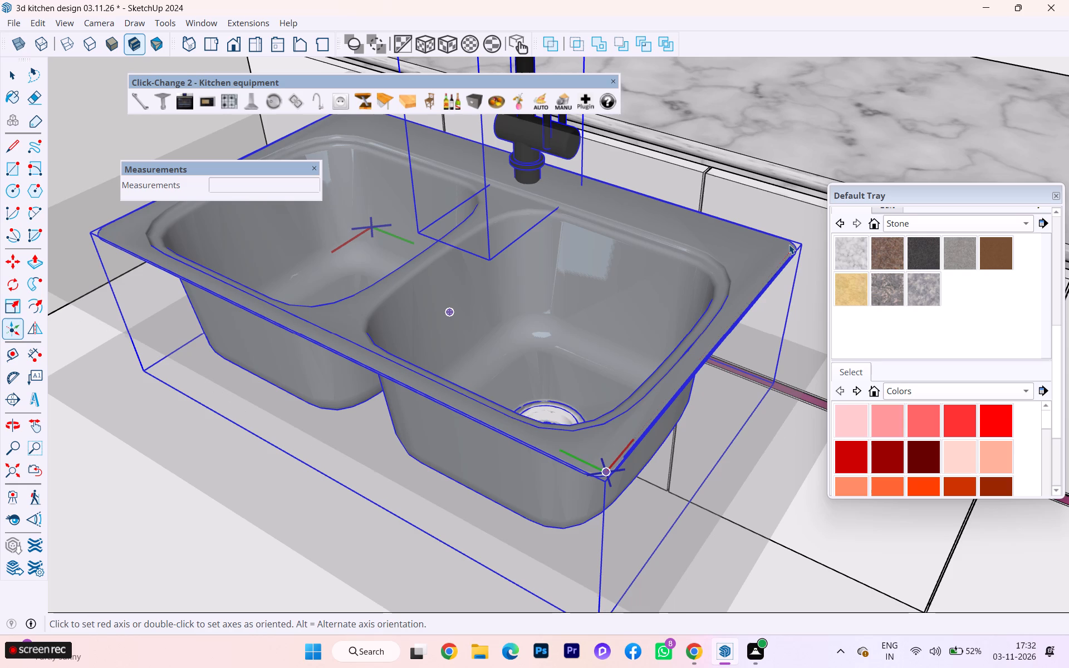
{"action": "left_click", "coordinate": [790, 244]}
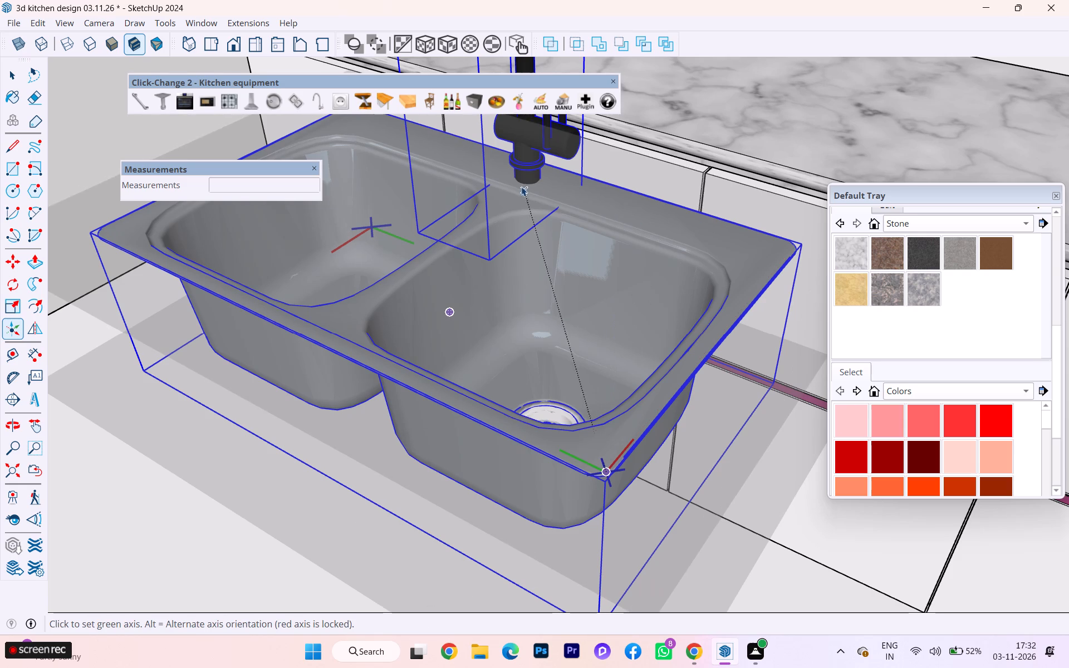
{"action": "scroll", "coordinate": [381, 146], "scroll_direction": "down", "scroll_amount": 2}
{"action": "scroll", "coordinate": [428, 214], "scroll_direction": "down", "scroll_amount": 6}
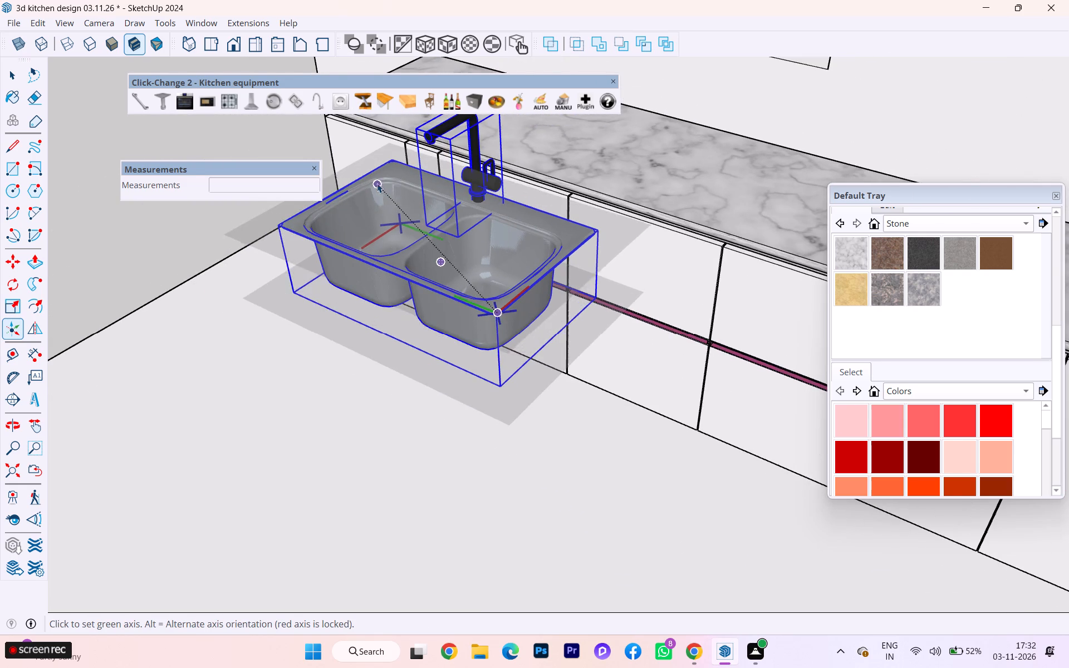
{"action": "scroll", "coordinate": [376, 182], "scroll_direction": "up", "scroll_amount": 3}
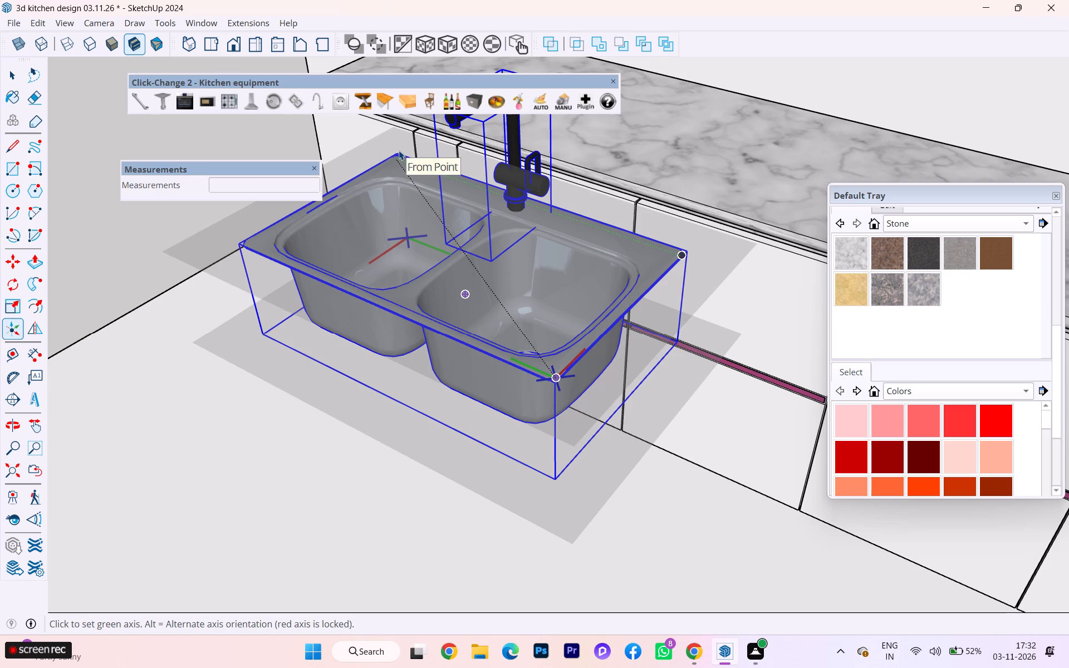
{"action": "left_click", "coordinate": [399, 150]}
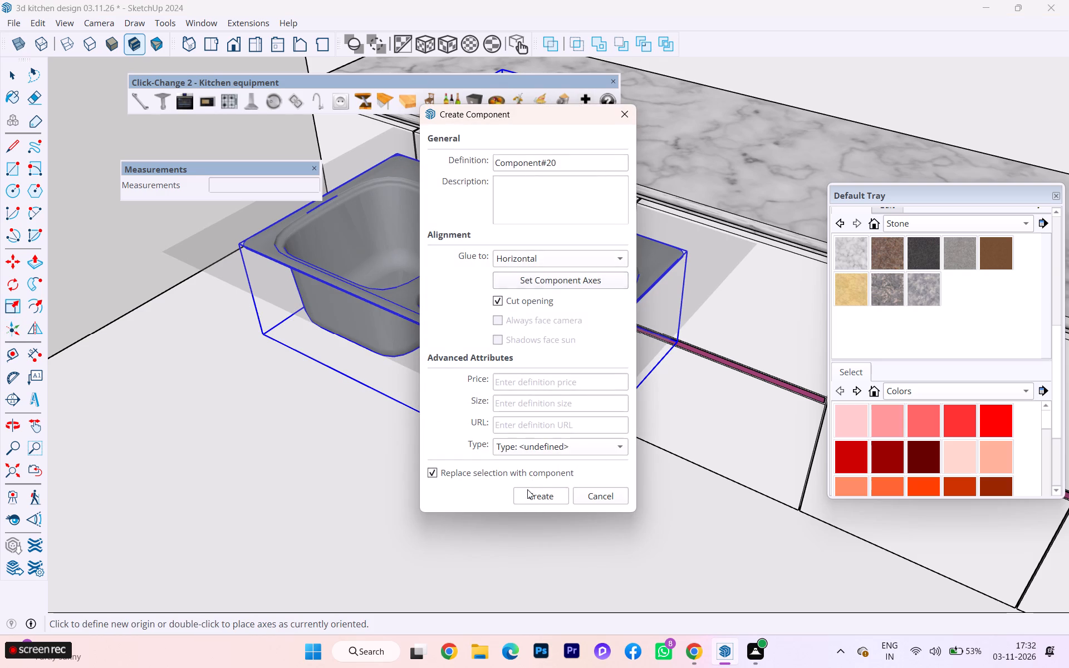
{"action": "left_click", "coordinate": [527, 489]}
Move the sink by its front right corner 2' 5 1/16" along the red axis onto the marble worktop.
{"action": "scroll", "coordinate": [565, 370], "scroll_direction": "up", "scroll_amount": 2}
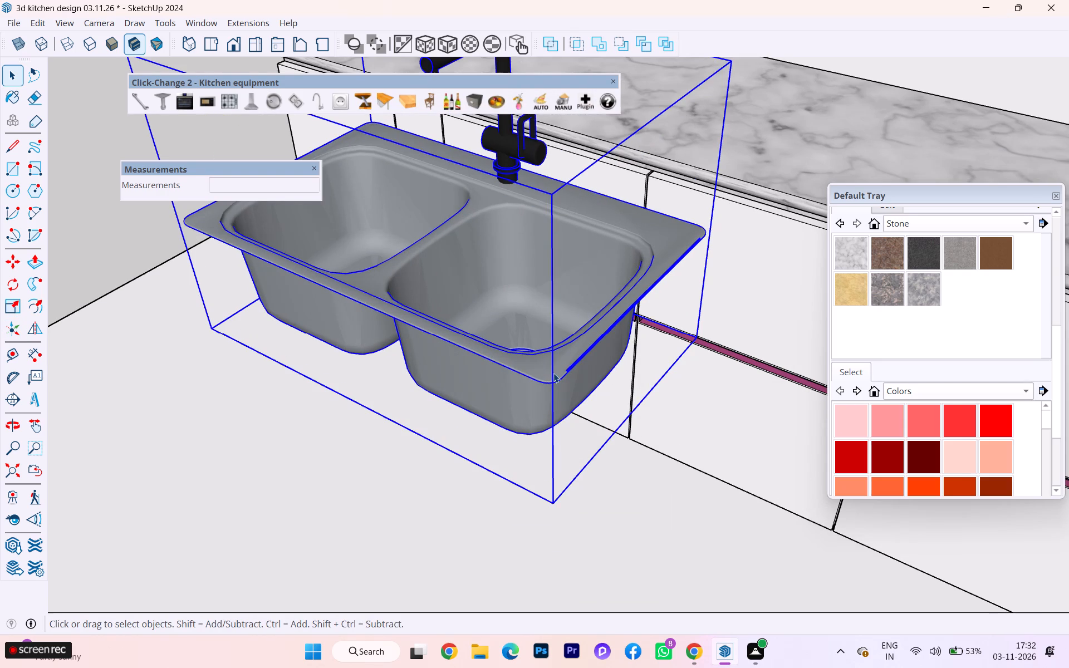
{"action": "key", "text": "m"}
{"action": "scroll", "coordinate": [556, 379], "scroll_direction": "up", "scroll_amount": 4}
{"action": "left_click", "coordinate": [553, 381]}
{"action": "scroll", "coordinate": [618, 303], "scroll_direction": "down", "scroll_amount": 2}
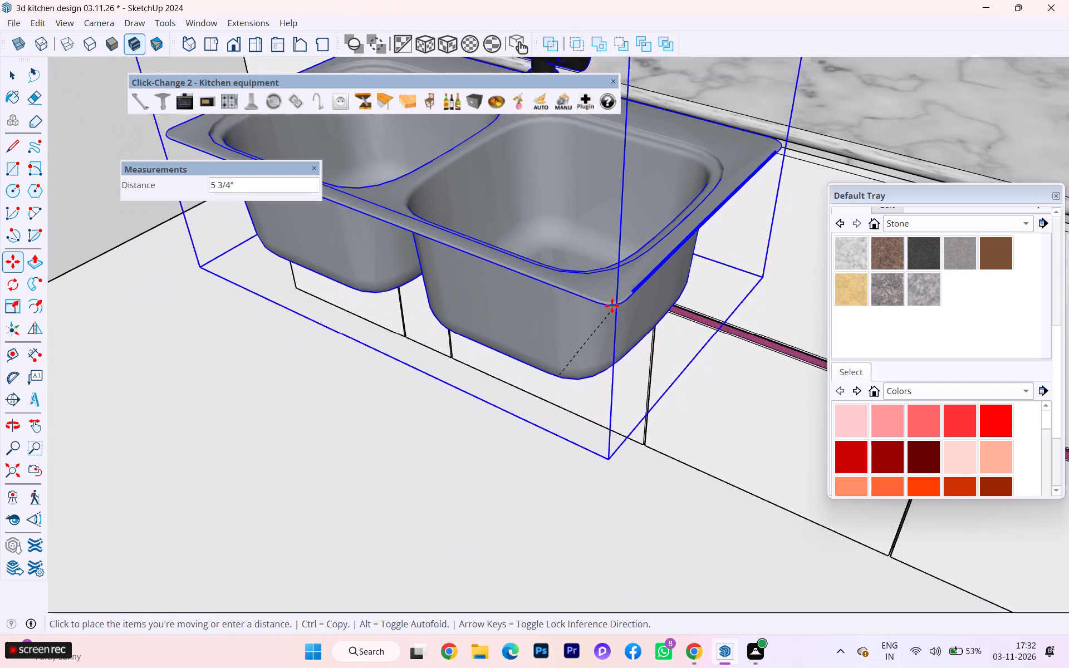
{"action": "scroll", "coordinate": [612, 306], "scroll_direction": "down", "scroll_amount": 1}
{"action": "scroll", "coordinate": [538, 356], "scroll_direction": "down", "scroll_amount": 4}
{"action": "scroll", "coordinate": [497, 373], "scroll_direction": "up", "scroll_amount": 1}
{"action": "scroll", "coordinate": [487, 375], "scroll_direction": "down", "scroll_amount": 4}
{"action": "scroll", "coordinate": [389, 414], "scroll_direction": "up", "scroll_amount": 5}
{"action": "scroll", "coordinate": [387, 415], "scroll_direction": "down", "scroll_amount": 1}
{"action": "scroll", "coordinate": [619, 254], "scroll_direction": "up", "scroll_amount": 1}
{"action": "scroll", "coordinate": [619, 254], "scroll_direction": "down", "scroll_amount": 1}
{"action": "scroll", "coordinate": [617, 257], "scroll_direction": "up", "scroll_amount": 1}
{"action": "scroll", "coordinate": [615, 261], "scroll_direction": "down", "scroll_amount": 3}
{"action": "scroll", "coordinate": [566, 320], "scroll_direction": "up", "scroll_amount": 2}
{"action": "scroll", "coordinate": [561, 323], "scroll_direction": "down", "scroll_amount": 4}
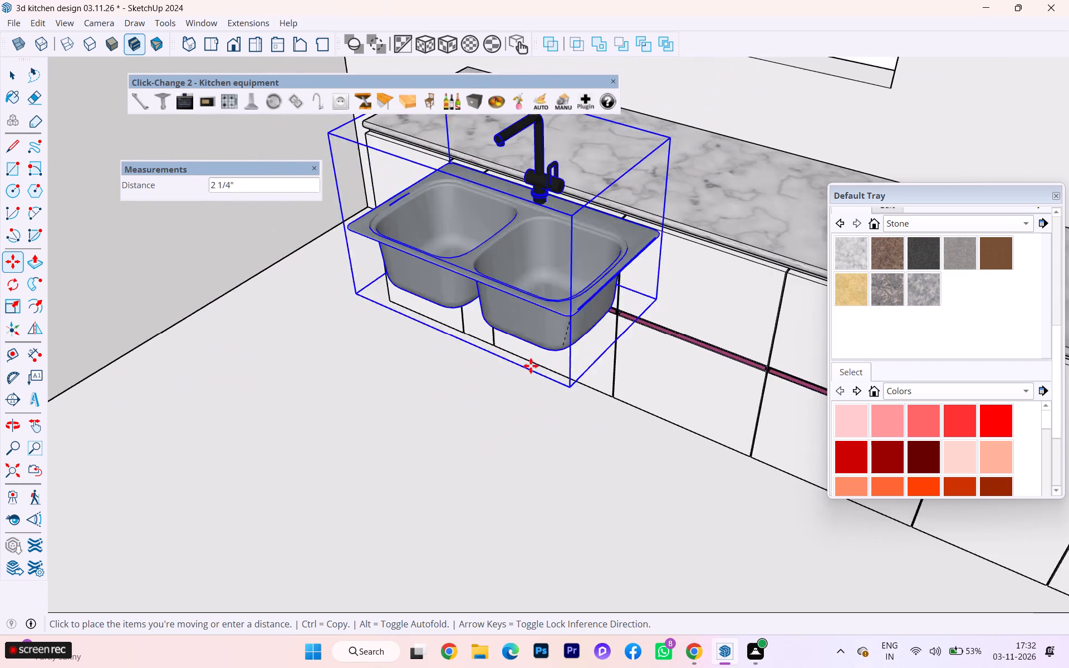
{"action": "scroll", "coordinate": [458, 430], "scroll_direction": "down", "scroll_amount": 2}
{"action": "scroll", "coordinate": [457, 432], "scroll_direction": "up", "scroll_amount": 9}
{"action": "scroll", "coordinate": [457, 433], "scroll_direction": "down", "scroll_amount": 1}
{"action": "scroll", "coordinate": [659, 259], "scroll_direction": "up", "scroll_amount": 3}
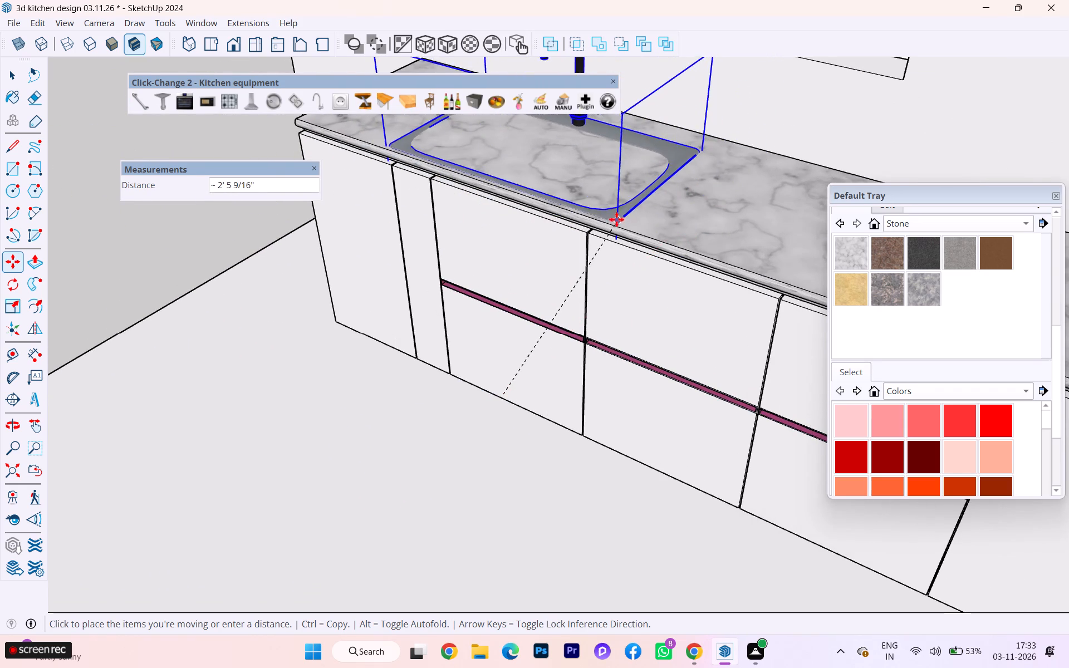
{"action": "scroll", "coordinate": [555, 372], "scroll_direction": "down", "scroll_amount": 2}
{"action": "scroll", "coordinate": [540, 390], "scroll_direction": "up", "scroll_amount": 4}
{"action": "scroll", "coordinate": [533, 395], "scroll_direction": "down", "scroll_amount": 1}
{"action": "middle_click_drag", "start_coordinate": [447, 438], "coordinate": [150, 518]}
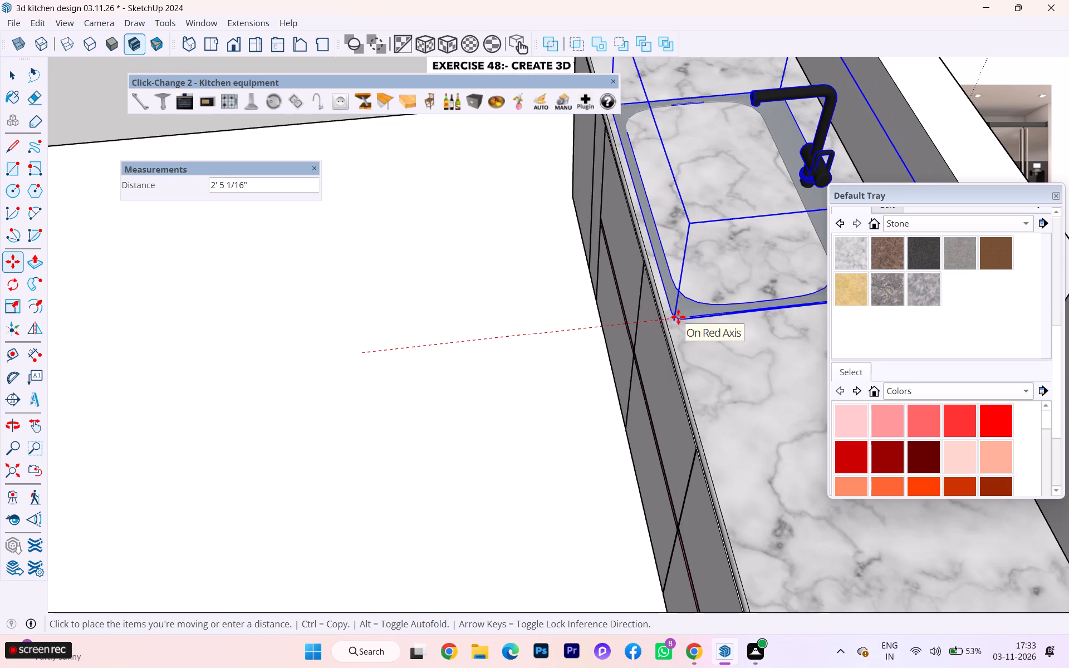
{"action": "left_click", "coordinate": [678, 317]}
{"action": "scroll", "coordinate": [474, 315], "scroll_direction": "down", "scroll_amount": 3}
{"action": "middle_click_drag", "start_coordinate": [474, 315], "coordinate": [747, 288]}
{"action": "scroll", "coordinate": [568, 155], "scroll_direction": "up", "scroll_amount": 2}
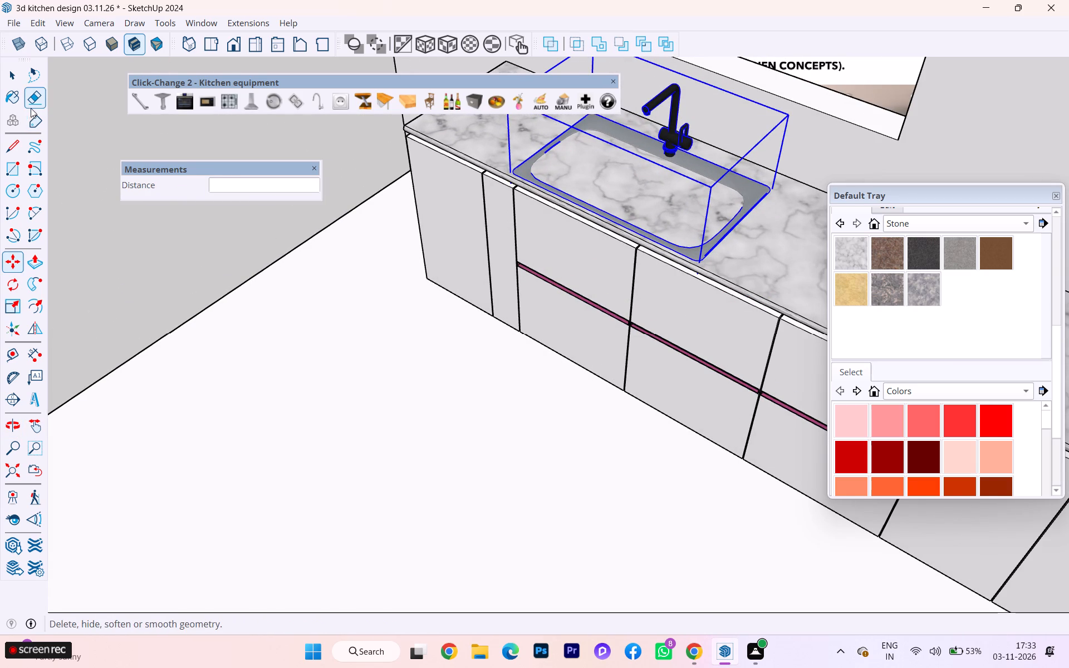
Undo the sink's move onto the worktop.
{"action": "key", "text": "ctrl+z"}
Explode the marble worktop group into loose faces and edges.
{"action": "scroll", "coordinate": [507, 165], "scroll_direction": "up", "scroll_amount": 1}
{"action": "scroll", "coordinate": [507, 166], "scroll_direction": "down", "scroll_amount": 1}
{"action": "scroll", "coordinate": [506, 166], "scroll_direction": "up", "scroll_amount": 2}
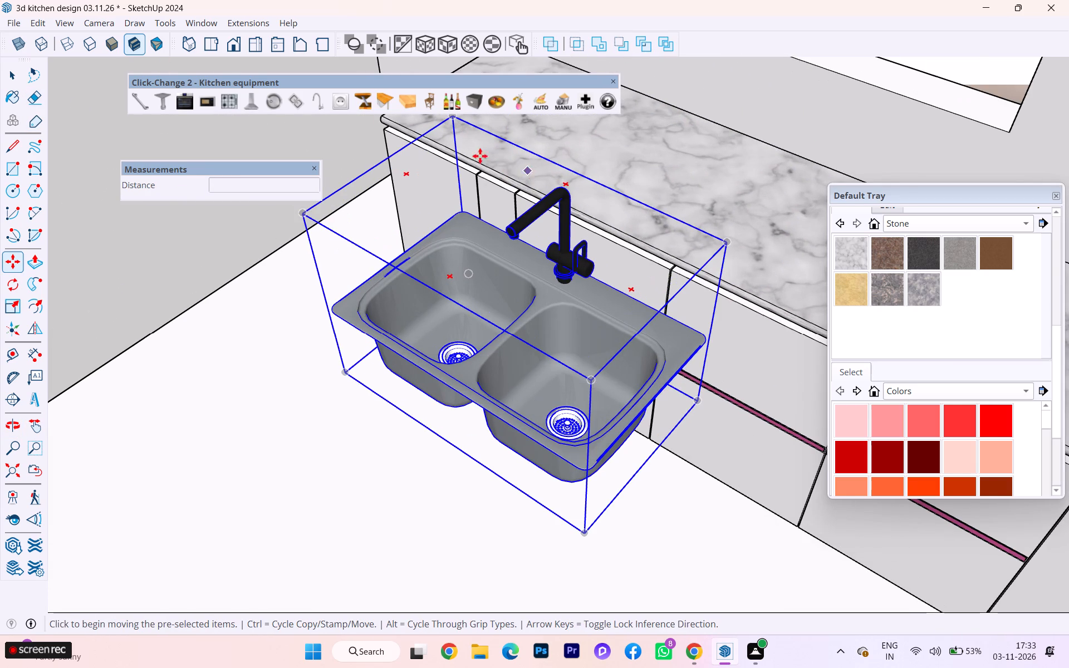
{"action": "left_click", "coordinate": [17, 74]}
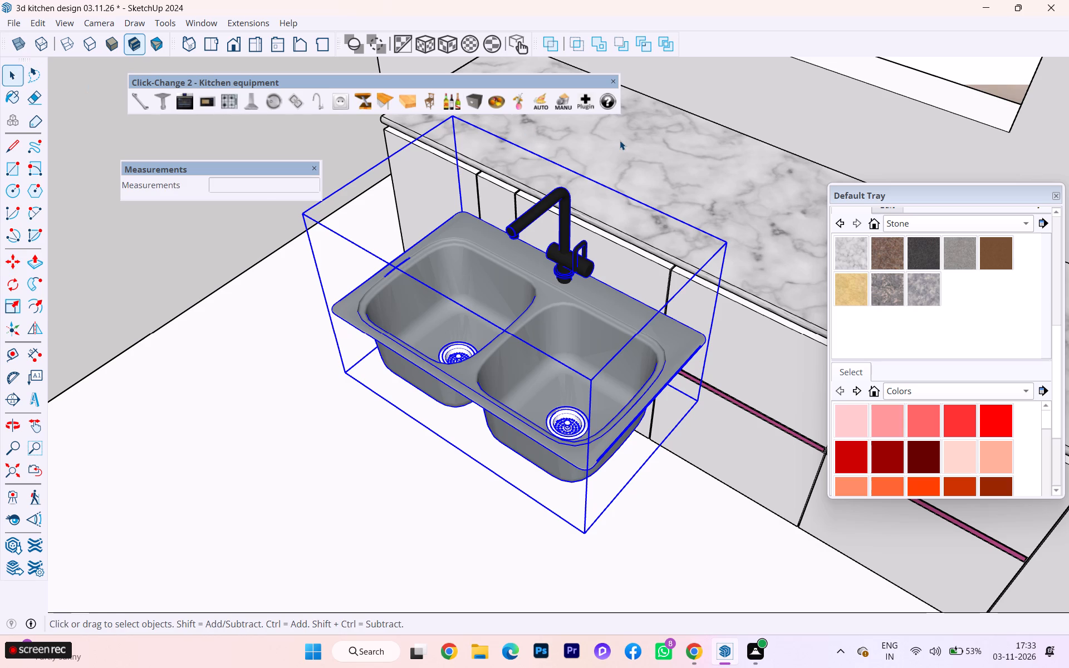
{"action": "left_click", "coordinate": [620, 140]}
{"action": "right_click", "coordinate": [617, 144]}
{"action": "left_click", "coordinate": [676, 240]}
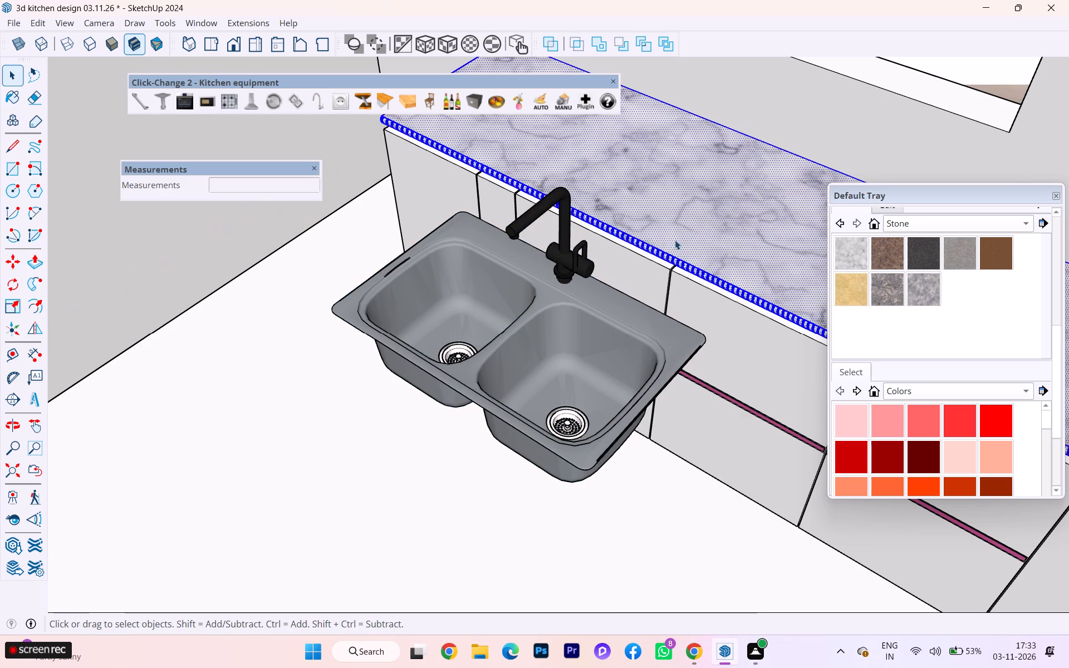
Move the sink by its front right corner onto the top of the exploded marble worktop, close to the front edge.
{"action": "left_click", "coordinate": [577, 465]}
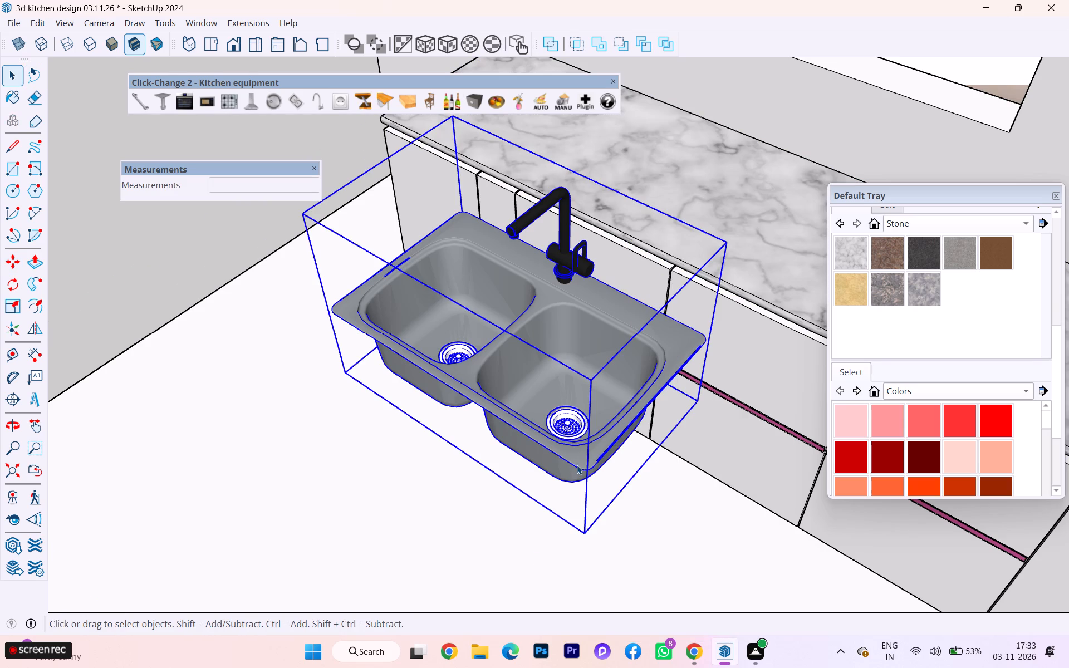
{"action": "key", "text": "m"}
{"action": "left_click", "coordinate": [590, 470]}
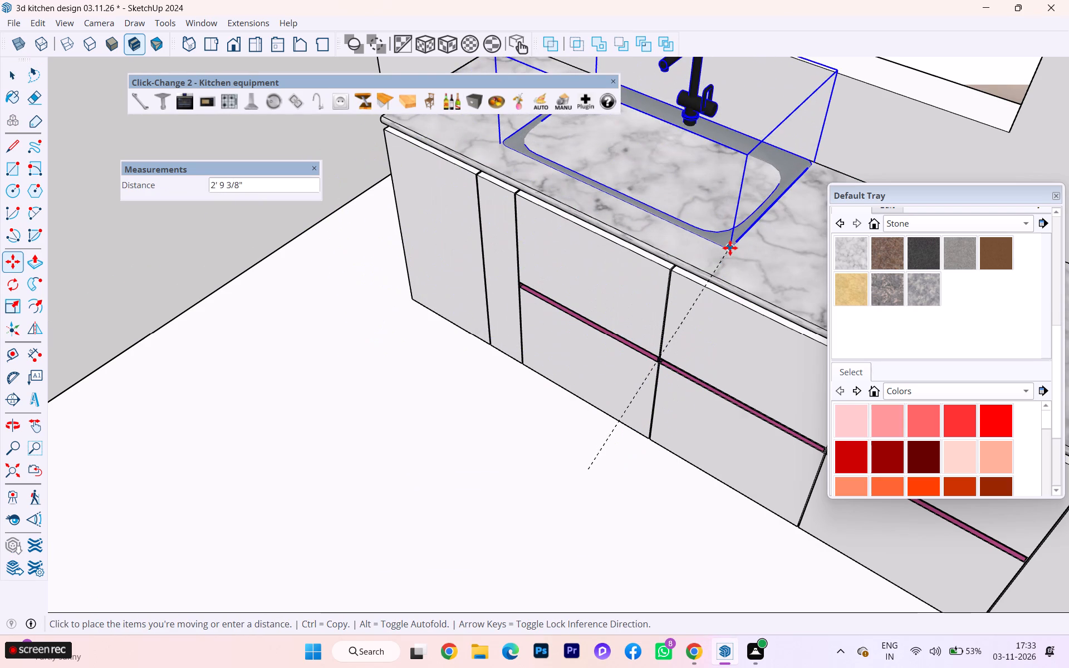
{"action": "middle_click_drag", "start_coordinate": [724, 268], "coordinate": [745, 59]}
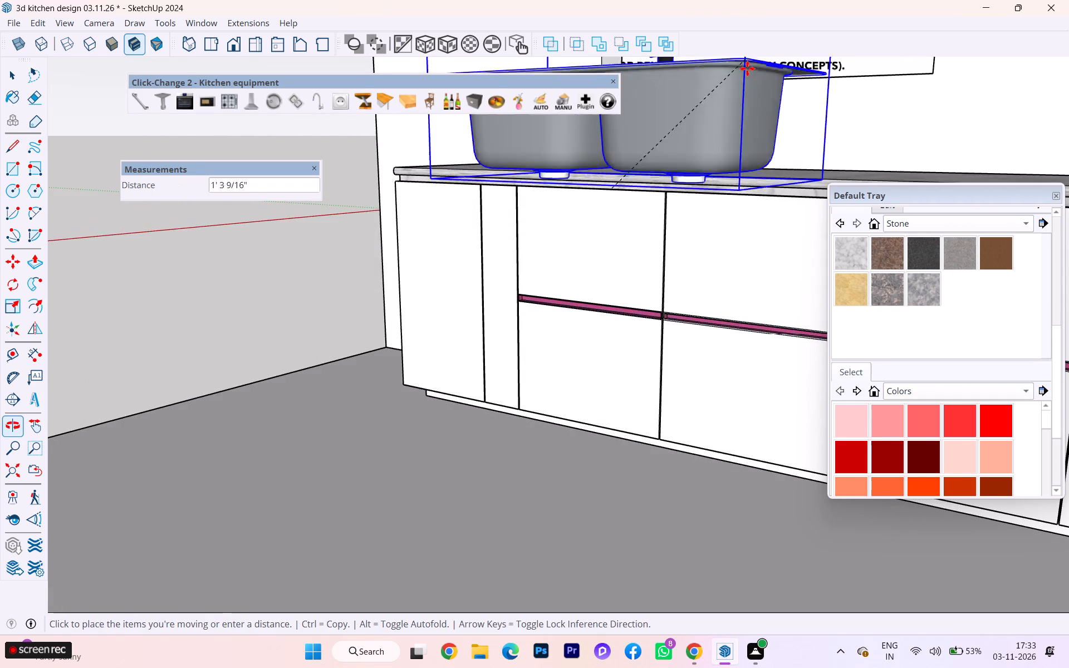
{"action": "scroll", "coordinate": [747, 131], "scroll_direction": "up", "scroll_amount": 2}
{"action": "middle_click_drag", "start_coordinate": [733, 148], "coordinate": [557, 321]}
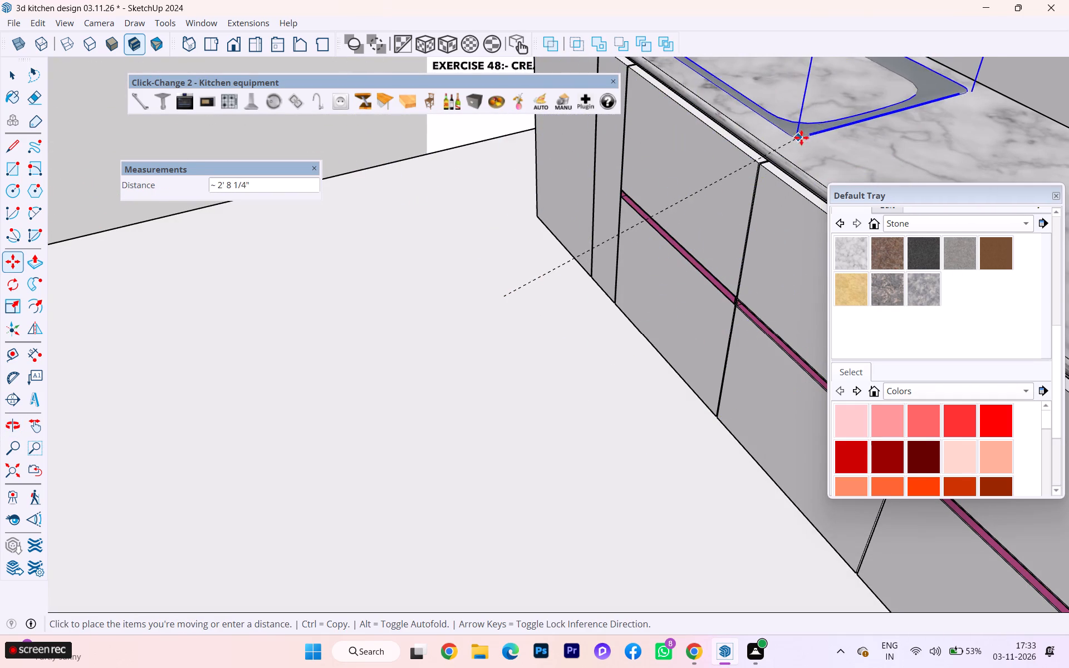
{"action": "left_click", "coordinate": [818, 143]}
Check whether the marble face inside the placed sink's outline is separate from the rest of the worktop.
{"action": "scroll", "coordinate": [702, 184], "scroll_direction": "down", "scroll_amount": 2}
{"action": "middle_click_drag", "start_coordinate": [890, 235], "coordinate": [1068, 320]}
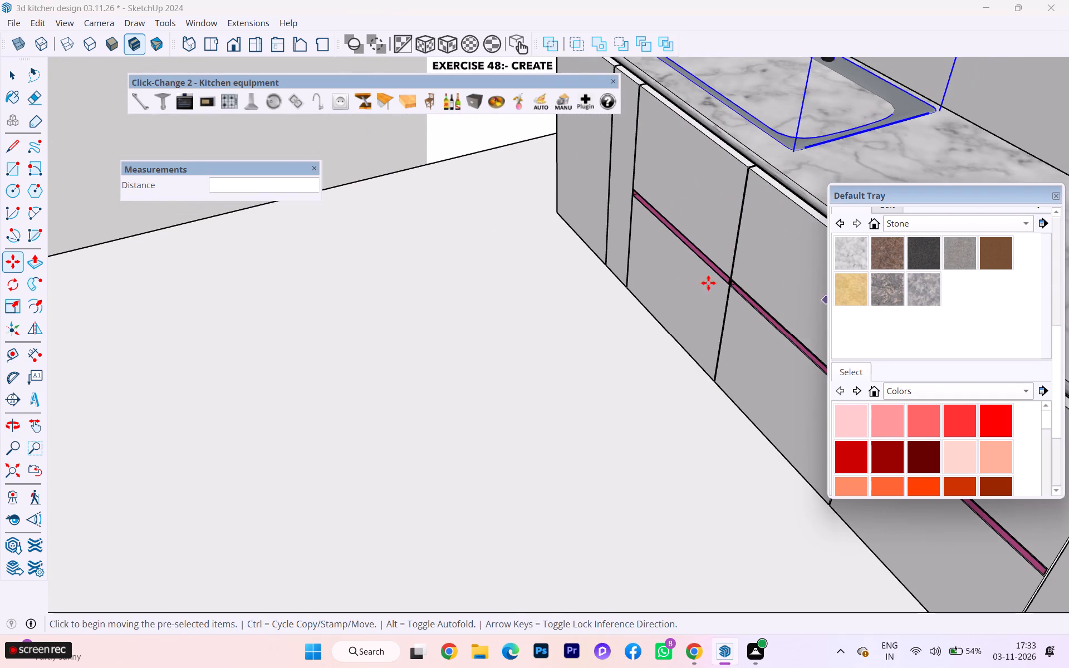
{"action": "scroll", "coordinate": [586, 247], "scroll_direction": "down", "scroll_amount": 2}
{"action": "scroll", "coordinate": [582, 246], "scroll_direction": "up", "scroll_amount": 1}
{"action": "scroll", "coordinate": [582, 246], "scroll_direction": "down", "scroll_amount": 3}
{"action": "scroll", "coordinate": [523, 262], "scroll_direction": "down", "scroll_amount": 3}
{"action": "scroll", "coordinate": [518, 267], "scroll_direction": "up", "scroll_amount": 2}
{"action": "scroll", "coordinate": [516, 271], "scroll_direction": "down", "scroll_amount": 1}
{"action": "middle_click_drag", "start_coordinate": [516, 271], "coordinate": [565, 291]}
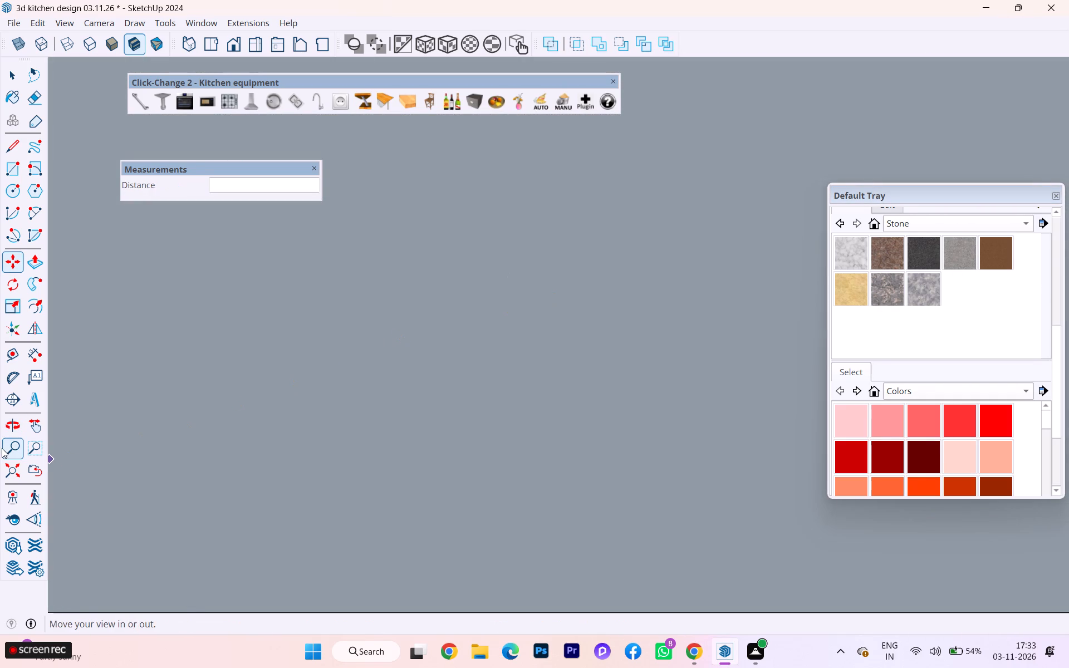
{"action": "left_click", "coordinate": [8, 469]}
{"action": "scroll", "coordinate": [316, 367], "scroll_direction": "down", "scroll_amount": 2}
{"action": "middle_click_drag", "start_coordinate": [323, 366], "coordinate": [590, 403]}
{"action": "scroll", "coordinate": [477, 253], "scroll_direction": "up", "scroll_amount": 1}
{"action": "scroll", "coordinate": [476, 252], "scroll_direction": "down", "scroll_amount": 2}
{"action": "scroll", "coordinate": [476, 252], "scroll_direction": "up", "scroll_amount": 8}
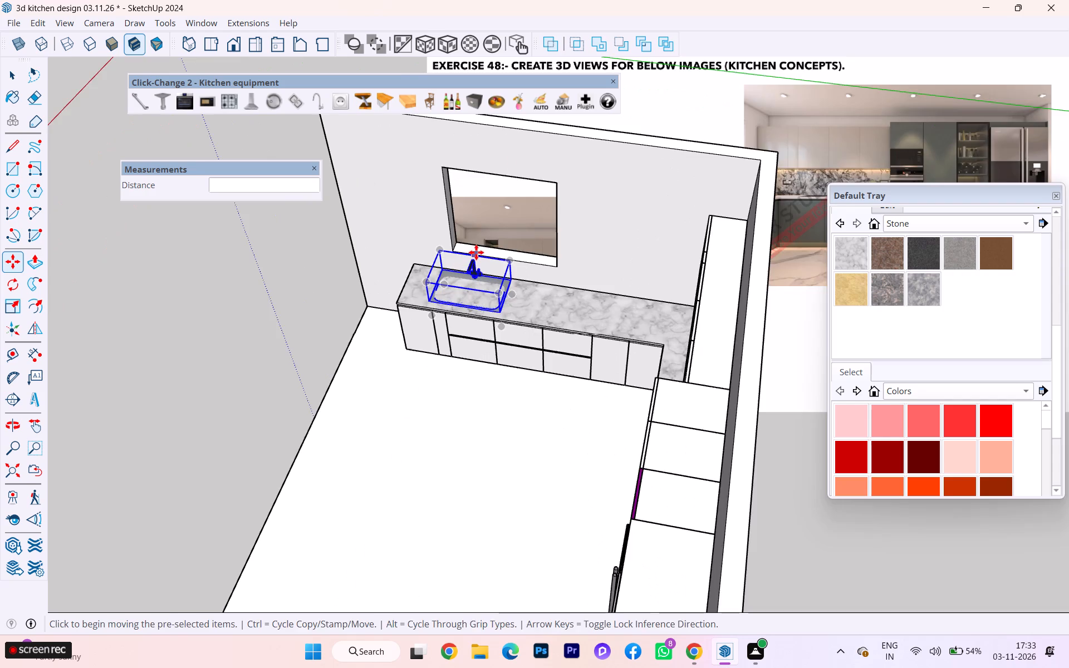
{"action": "scroll", "coordinate": [476, 252], "scroll_direction": "up", "scroll_amount": 12}
{"action": "scroll", "coordinate": [444, 283], "scroll_direction": "down", "scroll_amount": 2}
{"action": "scroll", "coordinate": [444, 284], "scroll_direction": "up", "scroll_amount": 2}
{"action": "key", "text": "space"}
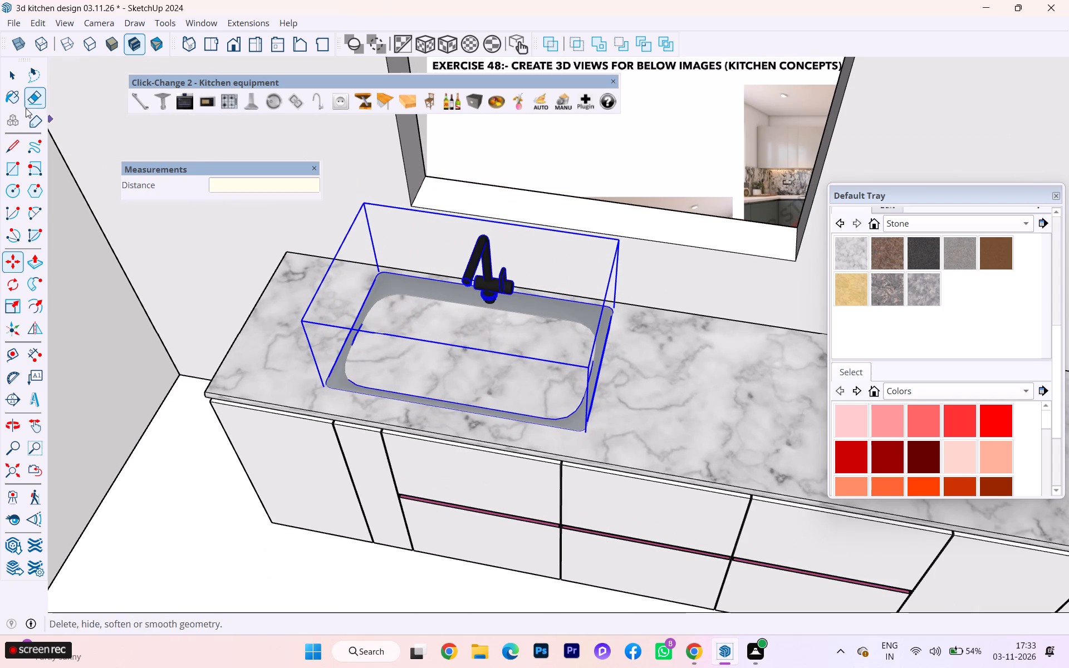
{"action": "left_click", "coordinate": [15, 80]}
{"action": "left_click", "coordinate": [437, 366]}
{"action": "triple_click", "coordinate": [453, 364]}
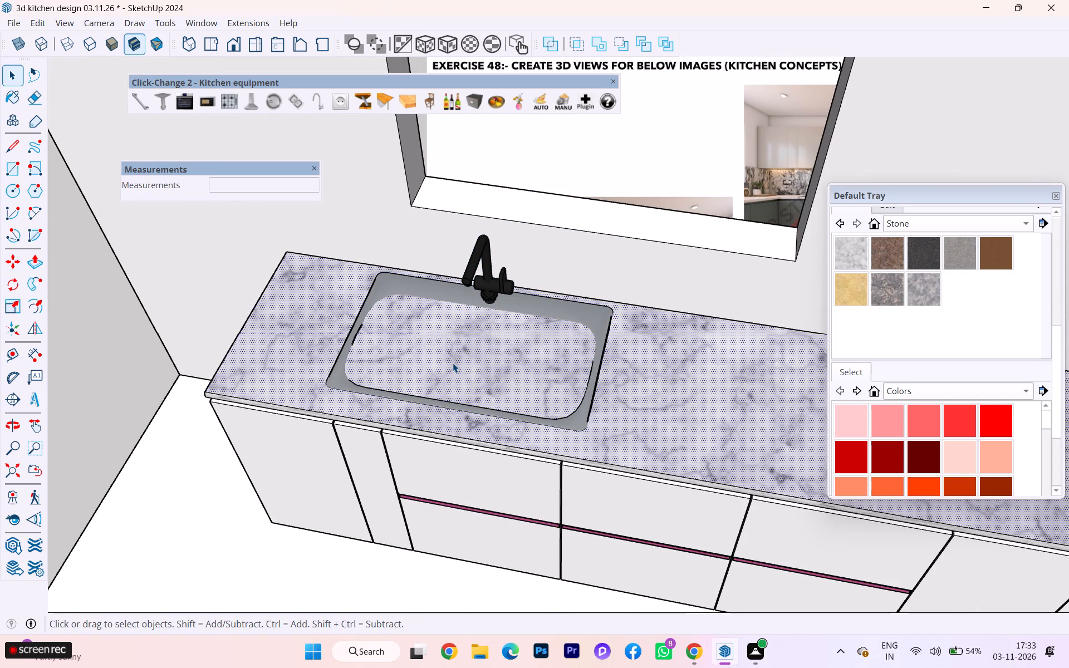
{"action": "double_click", "coordinate": [453, 363]}
{"action": "left_click", "coordinate": [466, 353]}
Raise the sink about 3/8" from the marble surface by its front right corner.
{"action": "scroll", "coordinate": [565, 363], "scroll_direction": "up", "scroll_amount": 8}
{"action": "scroll", "coordinate": [582, 379], "scroll_direction": "down", "scroll_amount": 2}
{"action": "scroll", "coordinate": [583, 379], "scroll_direction": "up", "scroll_amount": 2}
{"action": "left_click", "coordinate": [590, 475]}
{"action": "middle_click_drag", "start_coordinate": [582, 430], "coordinate": [429, 304]}
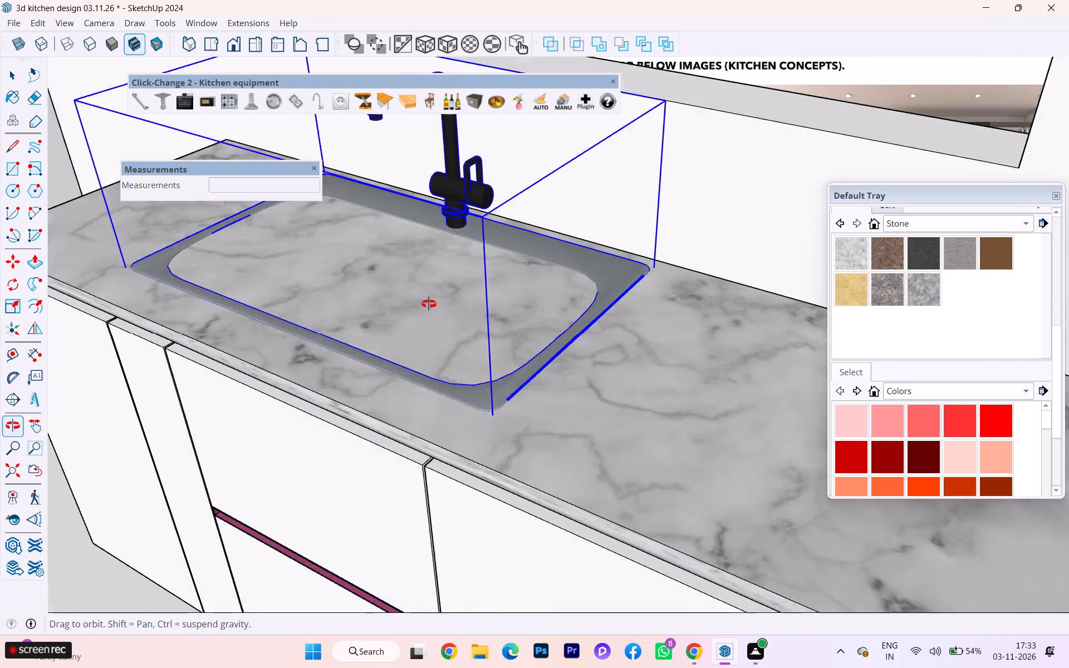
{"action": "middle_click_drag", "start_coordinate": [429, 304], "coordinate": [425, 300]}
{"action": "scroll", "coordinate": [461, 357], "scroll_direction": "up", "scroll_amount": 2}
{"action": "scroll", "coordinate": [465, 364], "scroll_direction": "down", "scroll_amount": 2}
{"action": "scroll", "coordinate": [467, 367], "scroll_direction": "up", "scroll_amount": 2}
{"action": "key", "text": "m"}
{"action": "scroll", "coordinate": [487, 416], "scroll_direction": "down", "scroll_amount": 1}
{"action": "scroll", "coordinate": [487, 416], "scroll_direction": "up", "scroll_amount": 5}
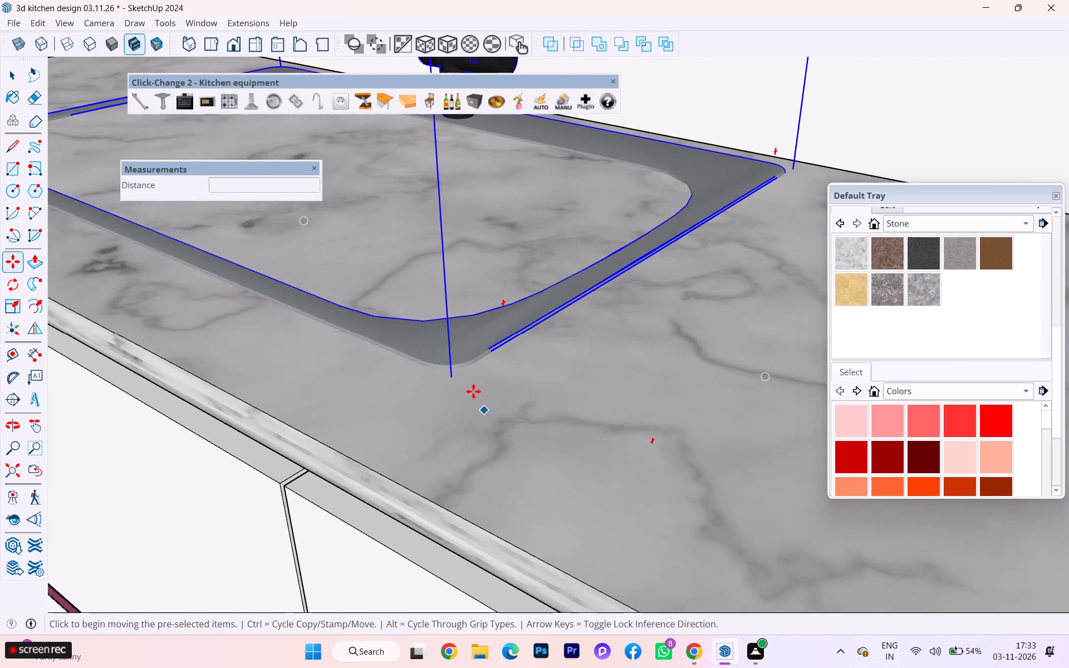
{"action": "scroll", "coordinate": [473, 391], "scroll_direction": "up", "scroll_amount": 5}
{"action": "left_click", "coordinate": [446, 361]}
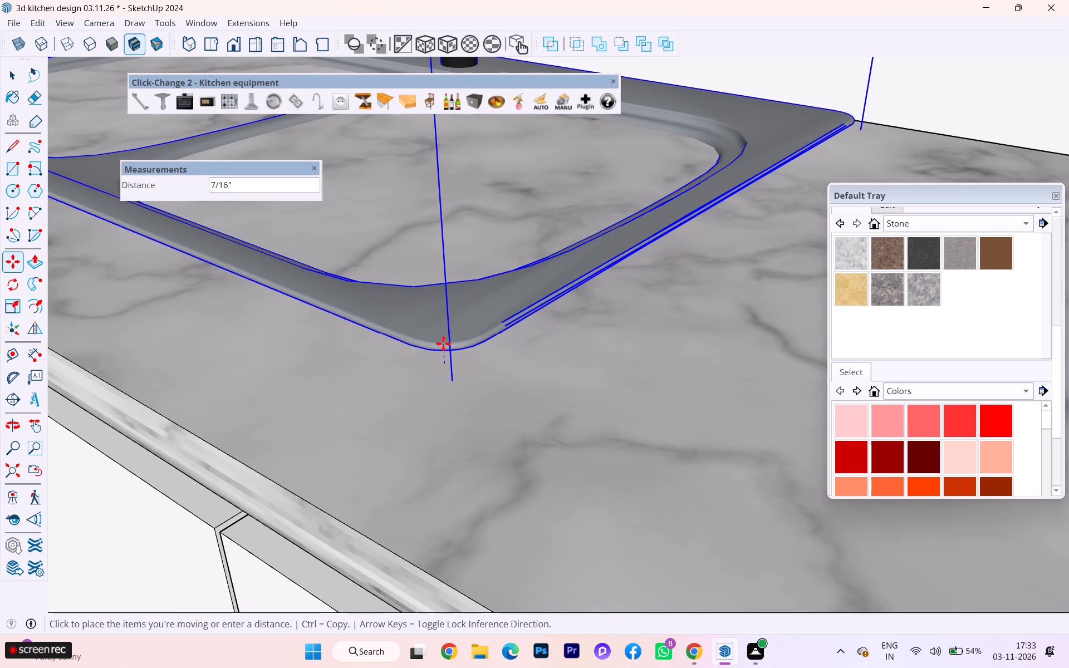
{"action": "left_click", "coordinate": [440, 348]}
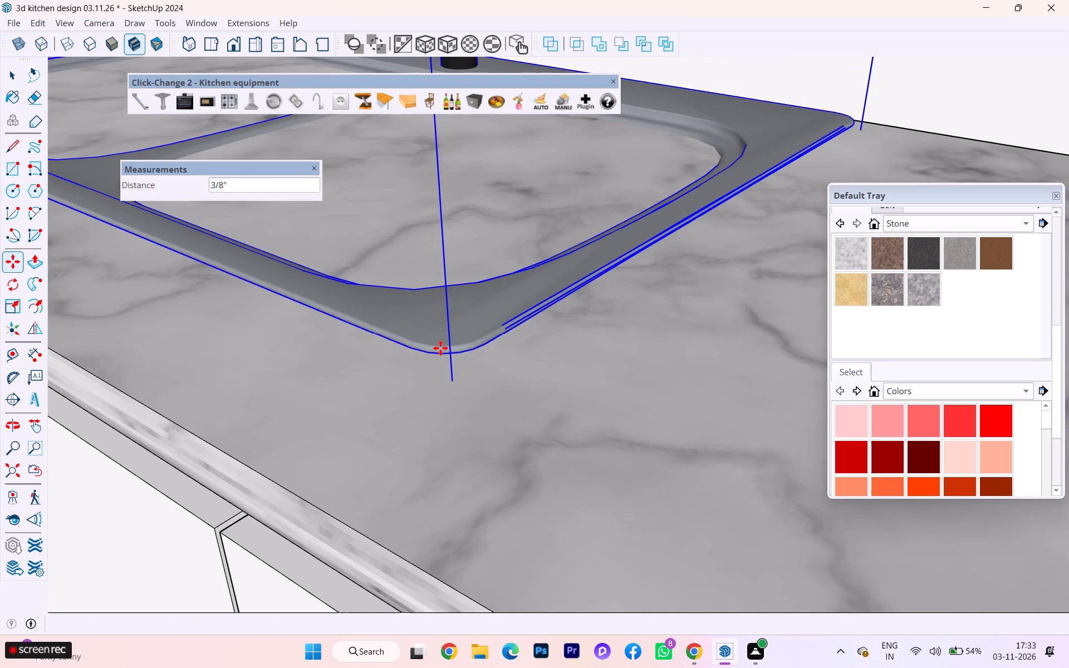
Lower the sink about 1/8" so that its rim sits closer to the marble surface.
{"action": "middle_click_drag", "start_coordinate": [444, 342], "coordinate": [474, 165]}
{"action": "scroll", "coordinate": [473, 327], "scroll_direction": "up", "scroll_amount": 4}
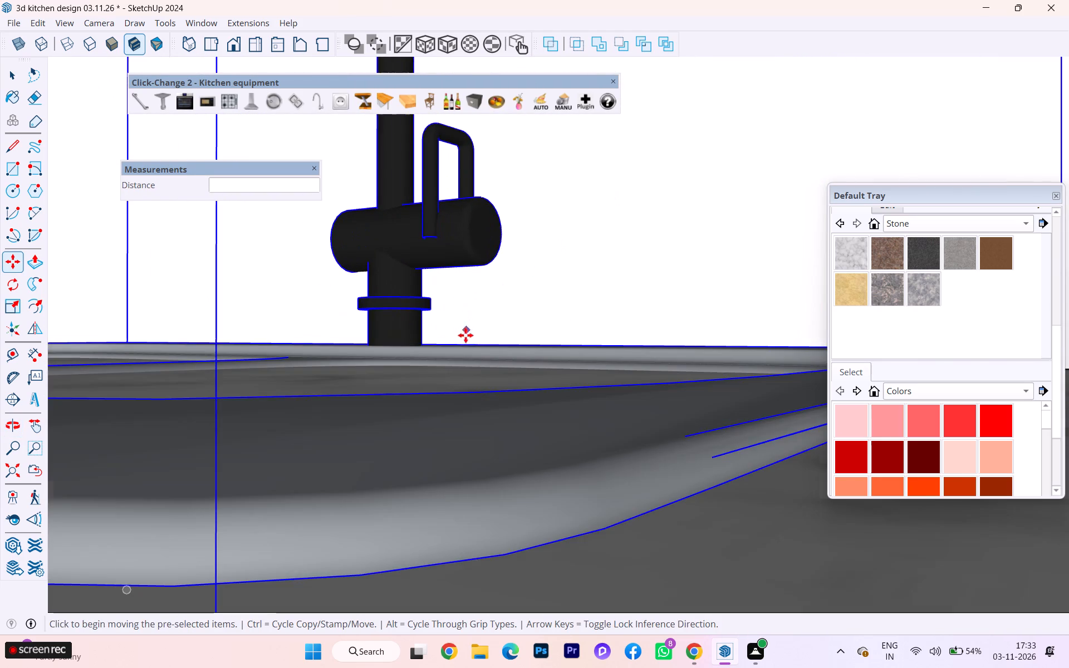
{"action": "middle_click_drag", "start_coordinate": [452, 352], "coordinate": [428, 351]}
{"action": "scroll", "coordinate": [445, 346], "scroll_direction": "down", "scroll_amount": 1}
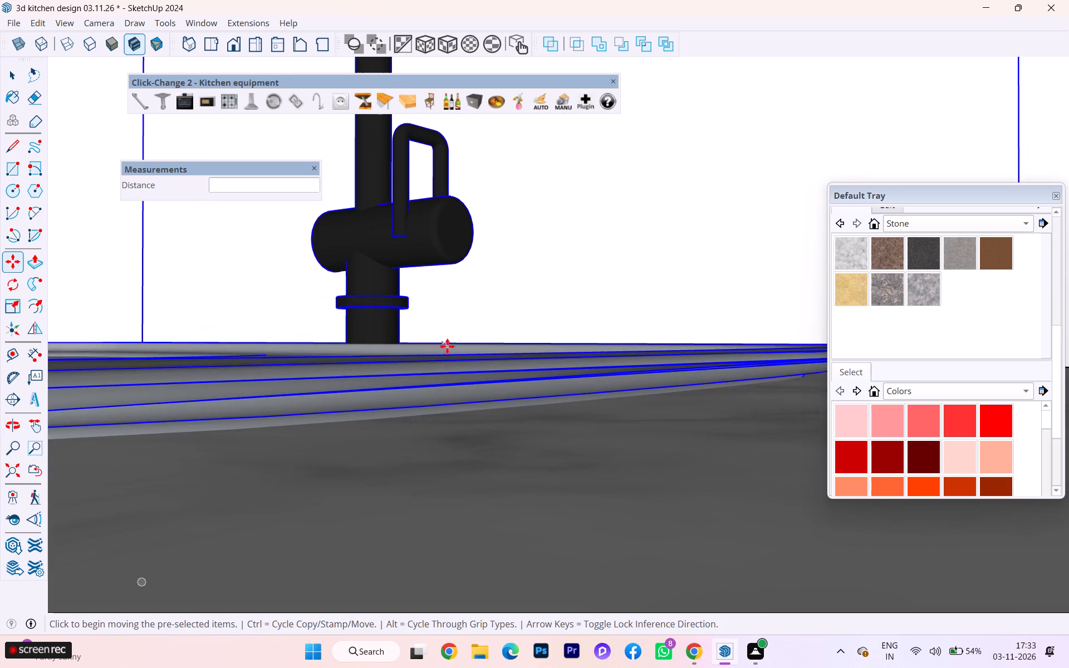
{"action": "scroll", "coordinate": [448, 347], "scroll_direction": "up", "scroll_amount": 1}
{"action": "scroll", "coordinate": [447, 346], "scroll_direction": "down", "scroll_amount": 2}
{"action": "left_click", "coordinate": [222, 379]}
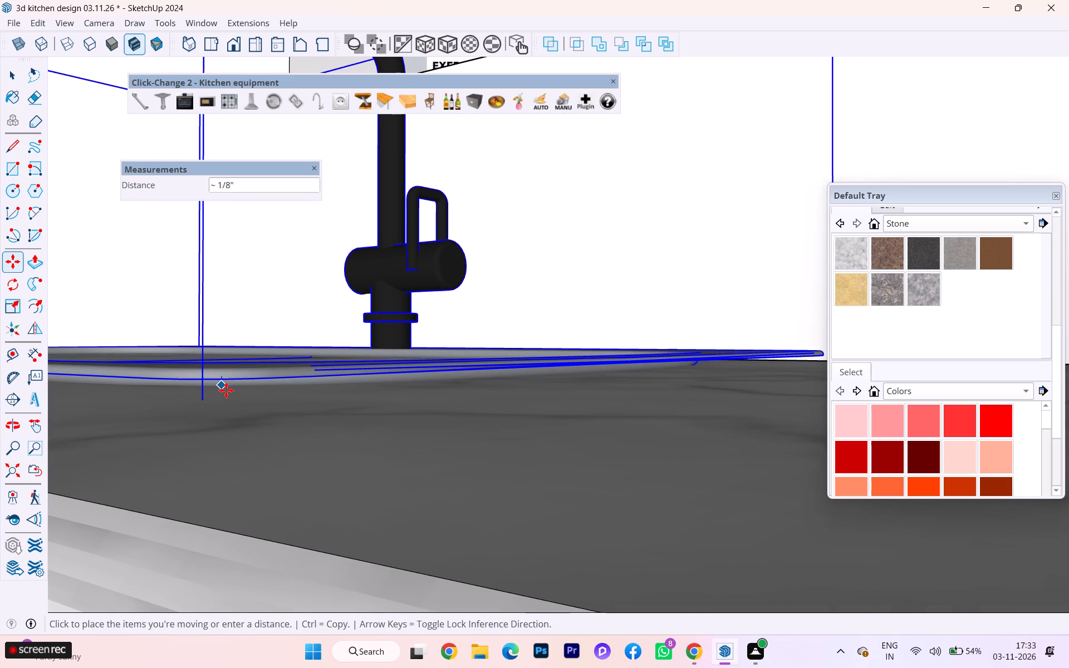
{"action": "left_click", "coordinate": [226, 390]}
Examine the marble face inside both sink basins again for an opening.
{"action": "scroll", "coordinate": [324, 379], "scroll_direction": "down", "scroll_amount": 3}
{"action": "middle_click_drag", "start_coordinate": [327, 379], "coordinate": [418, 537]}
{"action": "scroll", "coordinate": [494, 434], "scroll_direction": "down", "scroll_amount": 7}
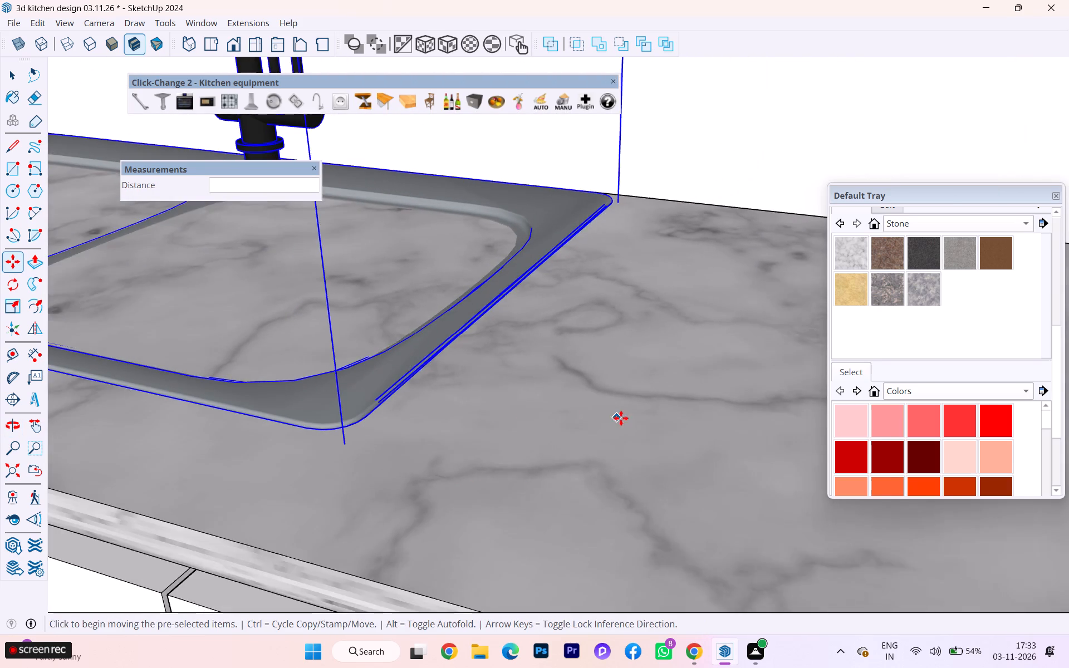
{"action": "scroll", "coordinate": [626, 420], "scroll_direction": "down", "scroll_amount": 9}
{"action": "scroll", "coordinate": [635, 425], "scroll_direction": "up", "scroll_amount": 3}
{"action": "scroll", "coordinate": [638, 426], "scroll_direction": "down", "scroll_amount": 6}
{"action": "scroll", "coordinate": [663, 426], "scroll_direction": "up", "scroll_amount": 3}
{"action": "scroll", "coordinate": [664, 426], "scroll_direction": "down", "scroll_amount": 6}
{"action": "key", "text": "space"}
{"action": "left_click", "coordinate": [13, 78]}
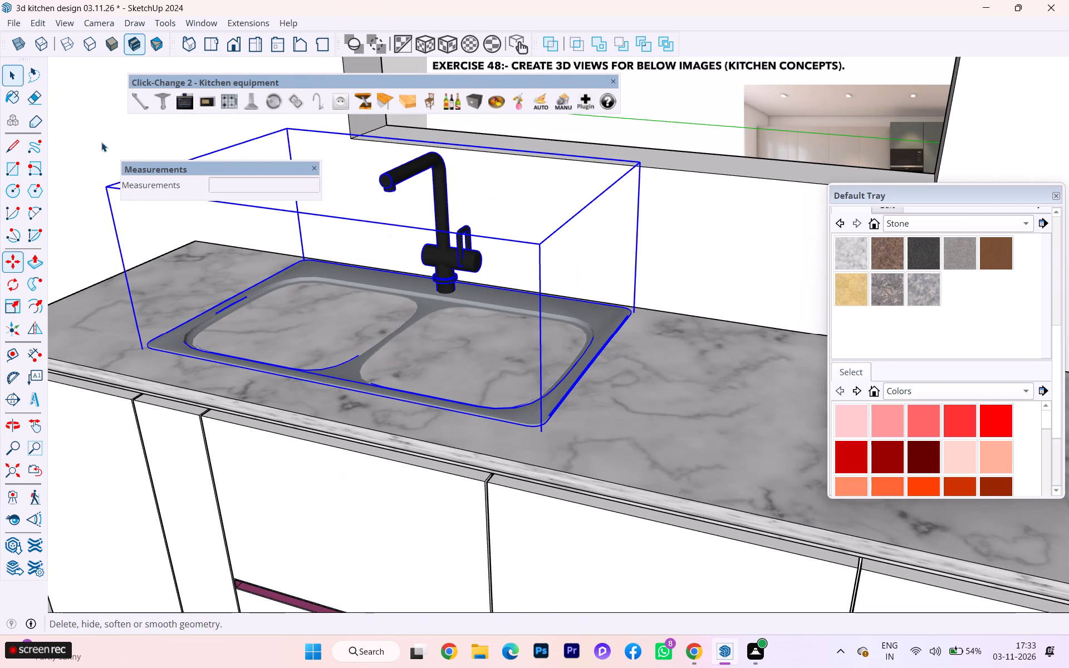
{"action": "left_click", "coordinate": [97, 236]}
{"action": "scroll", "coordinate": [268, 282], "scroll_direction": "up", "scroll_amount": 2}
{"action": "scroll", "coordinate": [285, 299], "scroll_direction": "down", "scroll_amount": 2}
{"action": "scroll", "coordinate": [287, 303], "scroll_direction": "up", "scroll_amount": 1}
{"action": "left_click", "coordinate": [298, 318]}
{"action": "middle_click_drag", "start_coordinate": [323, 332], "coordinate": [469, 385]}
{"action": "scroll", "coordinate": [323, 332], "scroll_direction": "down", "scroll_amount": 1}
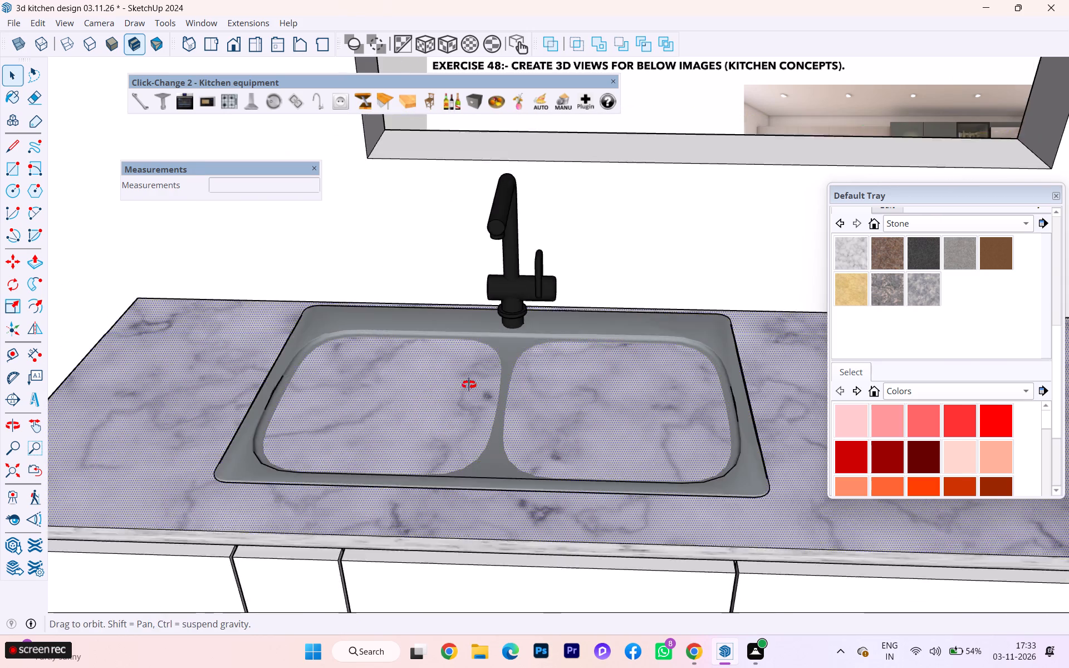
{"action": "middle_click_drag", "start_coordinate": [469, 385], "coordinate": [483, 389]}
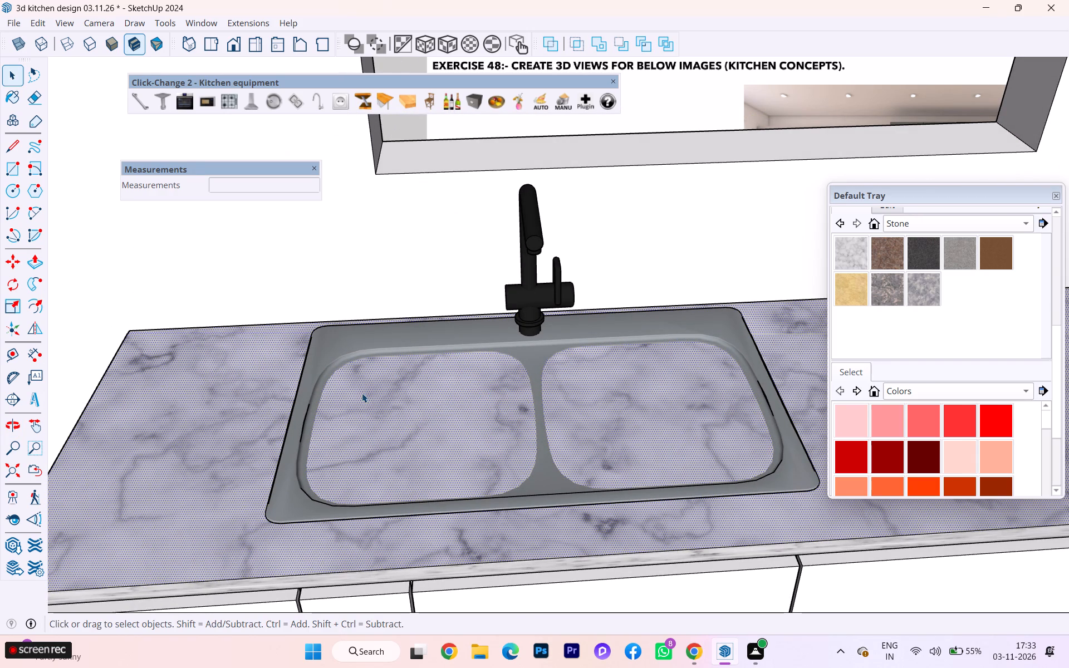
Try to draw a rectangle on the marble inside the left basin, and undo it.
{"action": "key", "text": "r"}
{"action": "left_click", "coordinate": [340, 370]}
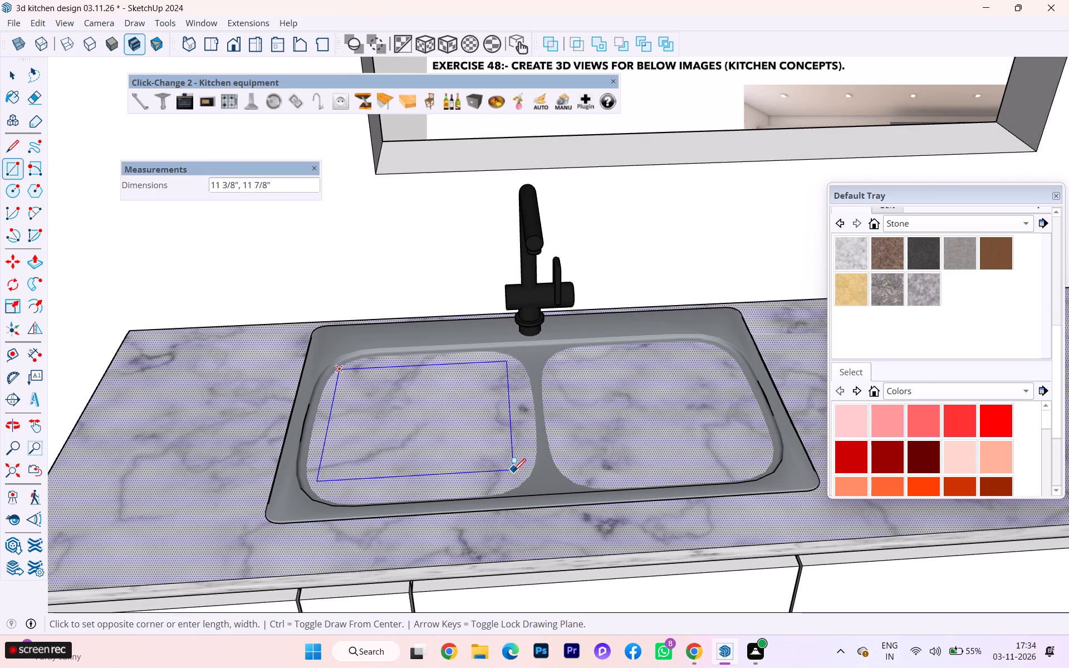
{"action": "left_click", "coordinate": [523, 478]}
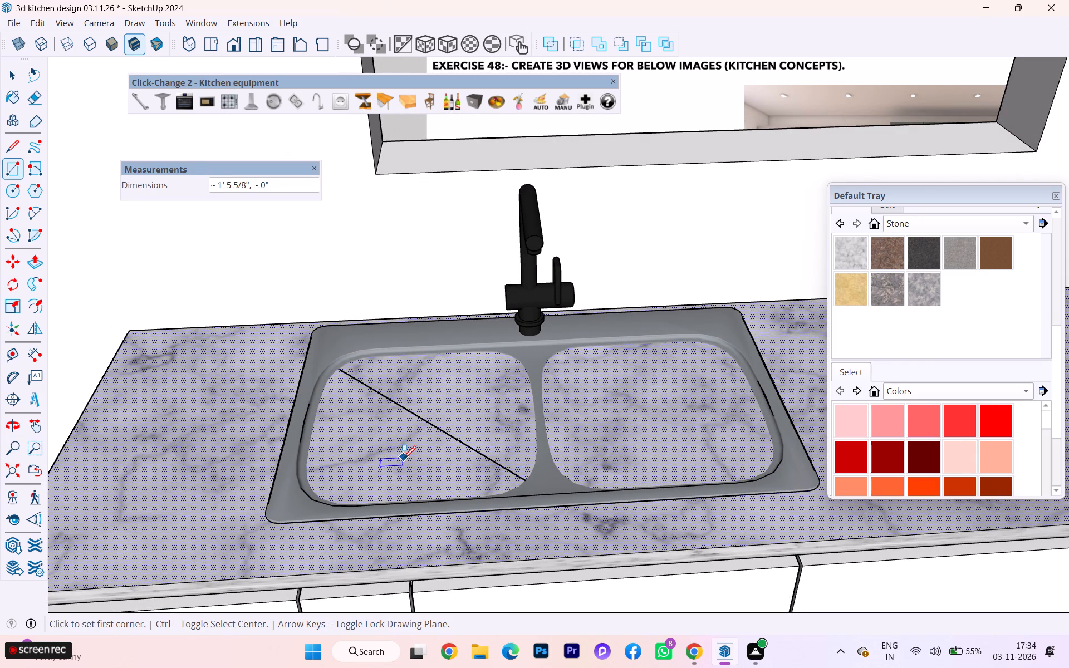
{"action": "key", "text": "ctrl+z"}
Cut an opening about 1' 1/4" by 11 7/8" in the marble inside the left basin, pushing the rectangle 2" through the worktop.
{"action": "left_click", "coordinate": [330, 375]}
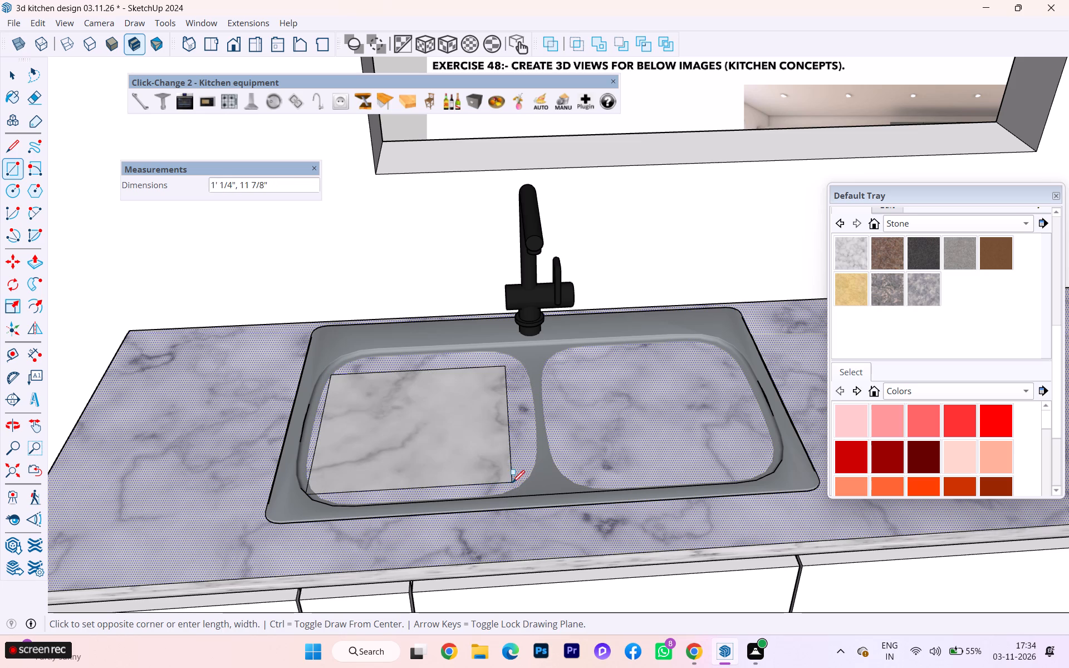
{"action": "left_click", "coordinate": [512, 483]}
{"action": "key", "text": "p"}
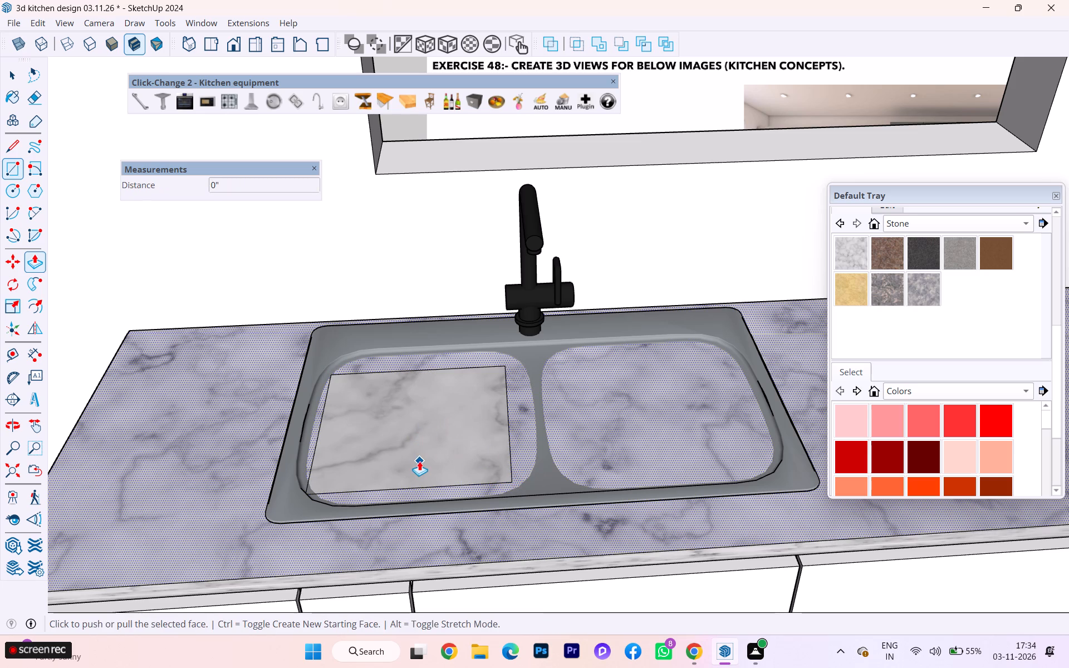
{"action": "left_click", "coordinate": [407, 451]}
{"action": "key", "text": "Escape"}
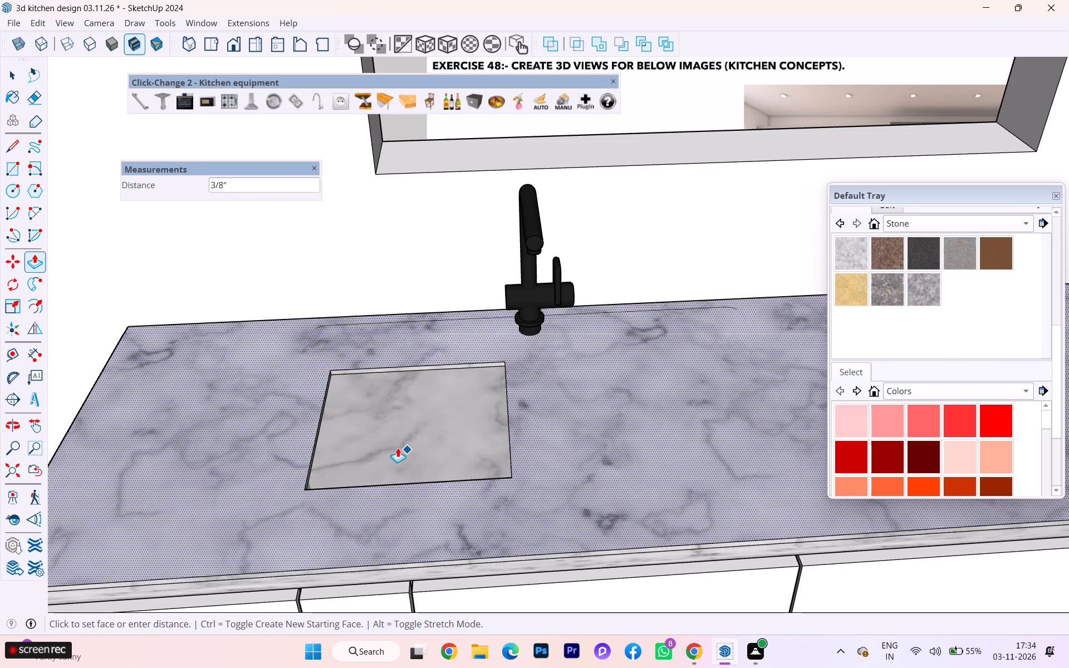
{"action": "left_click", "coordinate": [380, 417]}
{"action": "left_click", "coordinate": [411, 461]}
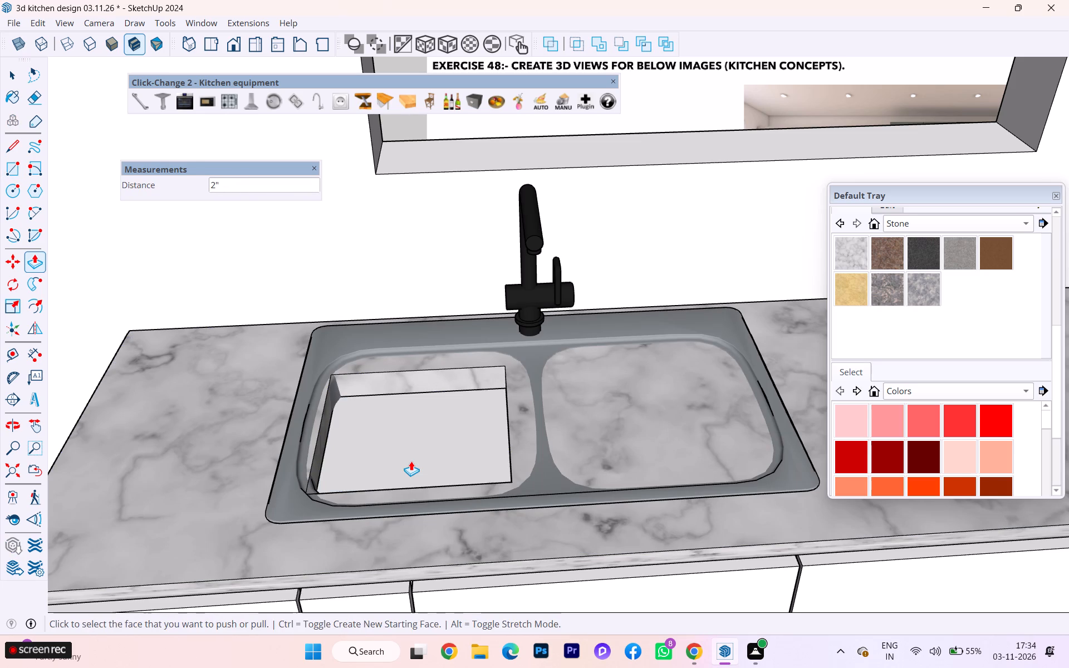
Push the opening's divider-side and back faces outward past the left basin's walls, the back one by 3".
{"action": "middle_click_drag", "start_coordinate": [433, 464], "coordinate": [619, 471]}
{"action": "left_click", "coordinate": [563, 451]}
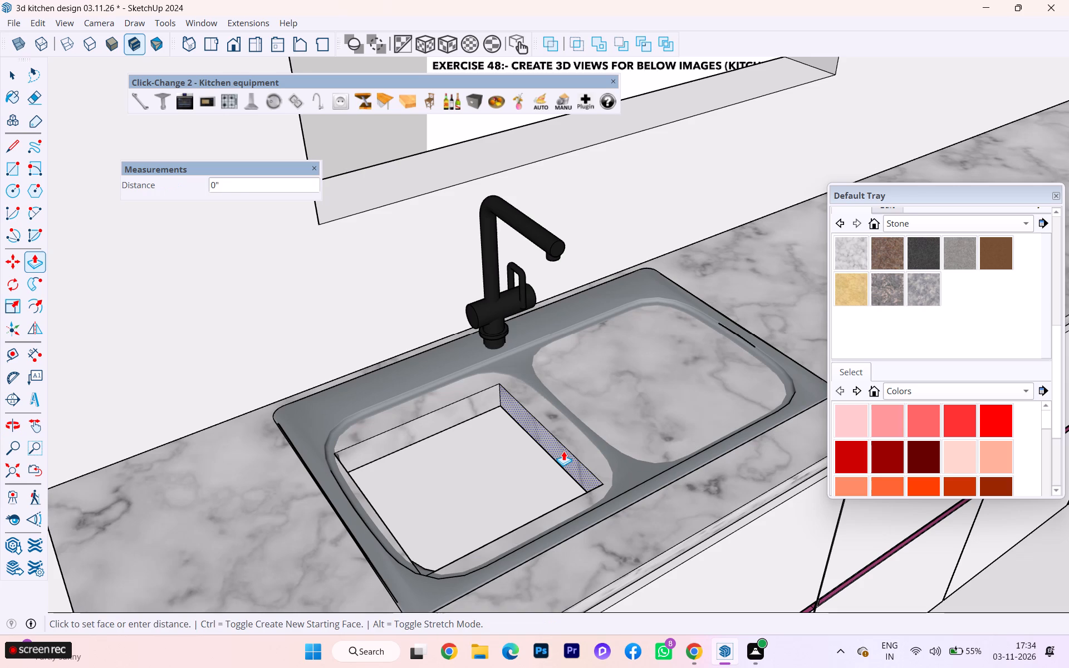
{"action": "left_click", "coordinate": [582, 433]}
{"action": "left_click", "coordinate": [439, 416]}
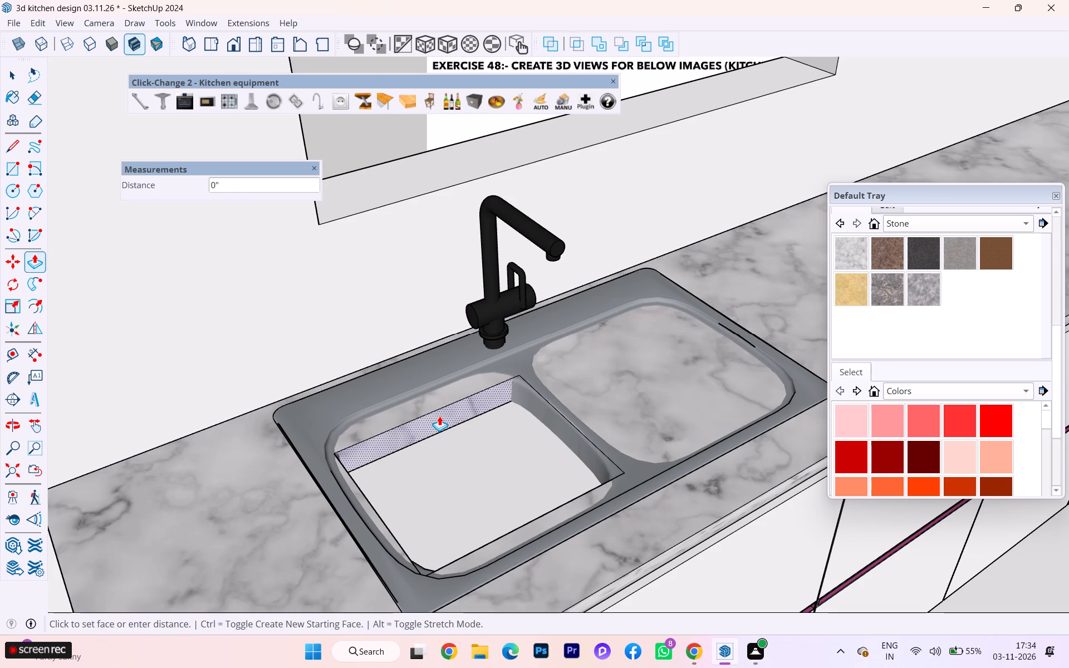
{"action": "left_click", "coordinate": [418, 393]}
Push the opening's front face about 1 7/16" outward so the marble clears the front of the left basin.
{"action": "scroll", "coordinate": [484, 435], "scroll_direction": "down", "scroll_amount": 1}
{"action": "middle_click_drag", "start_coordinate": [486, 436], "coordinate": [771, 440]}
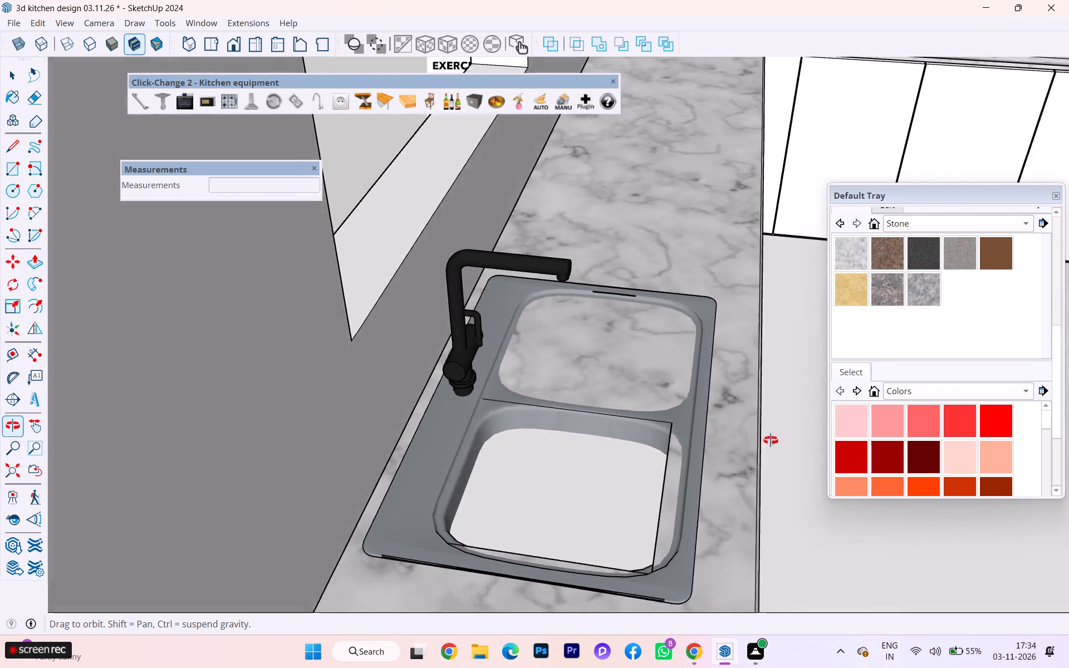
{"action": "middle_click_drag", "start_coordinate": [771, 440], "coordinate": [930, 424]}
{"action": "scroll", "coordinate": [278, 408], "scroll_direction": "up", "scroll_amount": 1}
{"action": "scroll", "coordinate": [277, 408], "scroll_direction": "down", "scroll_amount": 1}
{"action": "scroll", "coordinate": [276, 408], "scroll_direction": "up", "scroll_amount": 1}
{"action": "scroll", "coordinate": [276, 408], "scroll_direction": "down", "scroll_amount": 5}
{"action": "scroll", "coordinate": [281, 411], "scroll_direction": "up", "scroll_amount": 8}
{"action": "scroll", "coordinate": [450, 405], "scroll_direction": "down", "scroll_amount": 4}
{"action": "middle_click_drag", "start_coordinate": [453, 405], "coordinate": [233, 408]}
{"action": "left_click", "coordinate": [7, 473]}
{"action": "scroll", "coordinate": [507, 439], "scroll_direction": "down", "scroll_amount": 3}
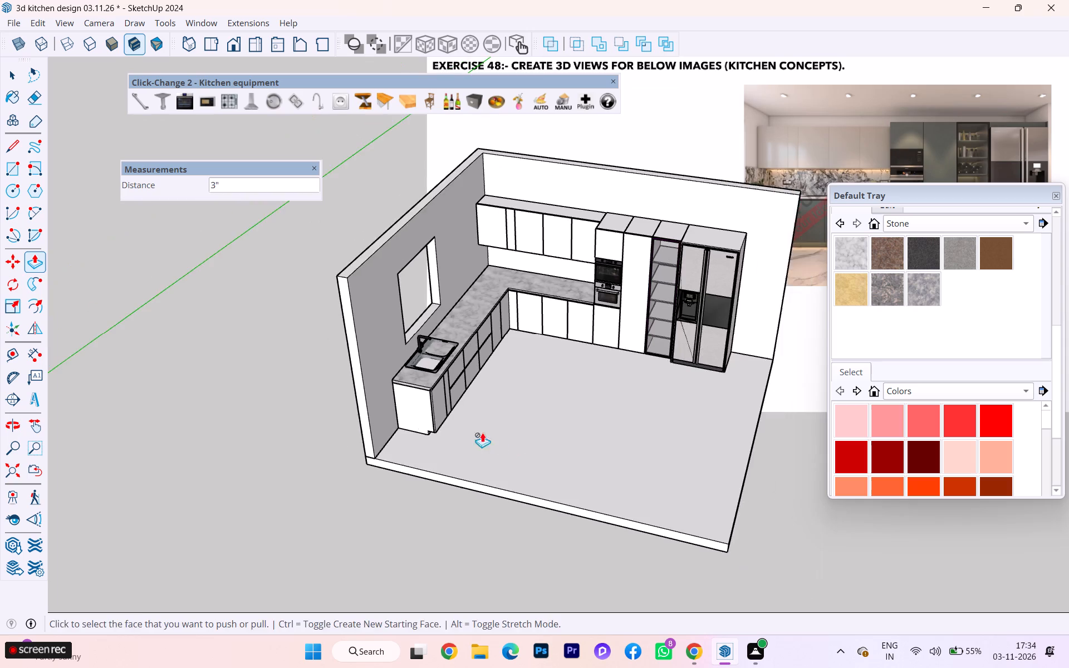
{"action": "middle_click_drag", "start_coordinate": [476, 432], "coordinate": [502, 443]}
{"action": "scroll", "coordinate": [428, 369], "scroll_direction": "up", "scroll_amount": 1}
{"action": "scroll", "coordinate": [428, 366], "scroll_direction": "down", "scroll_amount": 1}
{"action": "scroll", "coordinate": [428, 366], "scroll_direction": "up", "scroll_amount": 3}
{"action": "scroll", "coordinate": [429, 364], "scroll_direction": "down", "scroll_amount": 1}
{"action": "scroll", "coordinate": [429, 364], "scroll_direction": "up", "scroll_amount": 4}
{"action": "scroll", "coordinate": [429, 364], "scroll_direction": "down", "scroll_amount": 1}
{"action": "scroll", "coordinate": [429, 364], "scroll_direction": "up", "scroll_amount": 1}
{"action": "scroll", "coordinate": [429, 364], "scroll_direction": "down", "scroll_amount": 5}
{"action": "scroll", "coordinate": [429, 364], "scroll_direction": "up", "scroll_amount": 2}
{"action": "scroll", "coordinate": [429, 364], "scroll_direction": "down", "scroll_amount": 2}
{"action": "scroll", "coordinate": [429, 364], "scroll_direction": "up", "scroll_amount": 9}
{"action": "scroll", "coordinate": [437, 361], "scroll_direction": "down", "scroll_amount": 1}
{"action": "scroll", "coordinate": [437, 361], "scroll_direction": "up", "scroll_amount": 4}
{"action": "scroll", "coordinate": [439, 362], "scroll_direction": "down", "scroll_amount": 1}
{"action": "scroll", "coordinate": [439, 362], "scroll_direction": "up", "scroll_amount": 4}
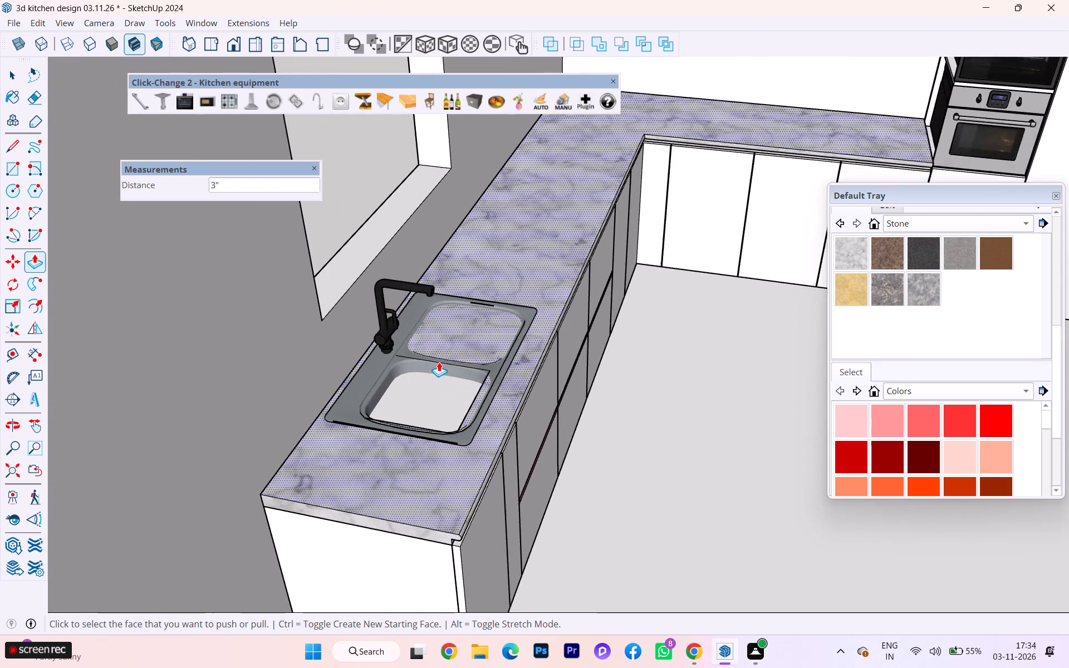
{"action": "scroll", "coordinate": [439, 362], "scroll_direction": "up", "scroll_amount": 5}
{"action": "scroll", "coordinate": [438, 395], "scroll_direction": "down", "scroll_amount": 5}
{"action": "scroll", "coordinate": [439, 395], "scroll_direction": "up", "scroll_amount": 3}
{"action": "scroll", "coordinate": [450, 393], "scroll_direction": "down", "scroll_amount": 1}
{"action": "scroll", "coordinate": [451, 393], "scroll_direction": "up", "scroll_amount": 1}
{"action": "scroll", "coordinate": [452, 393], "scroll_direction": "down", "scroll_amount": 2}
{"action": "scroll", "coordinate": [452, 393], "scroll_direction": "up", "scroll_amount": 3}
{"action": "middle_click_drag", "start_coordinate": [469, 399], "coordinate": [596, 345]}
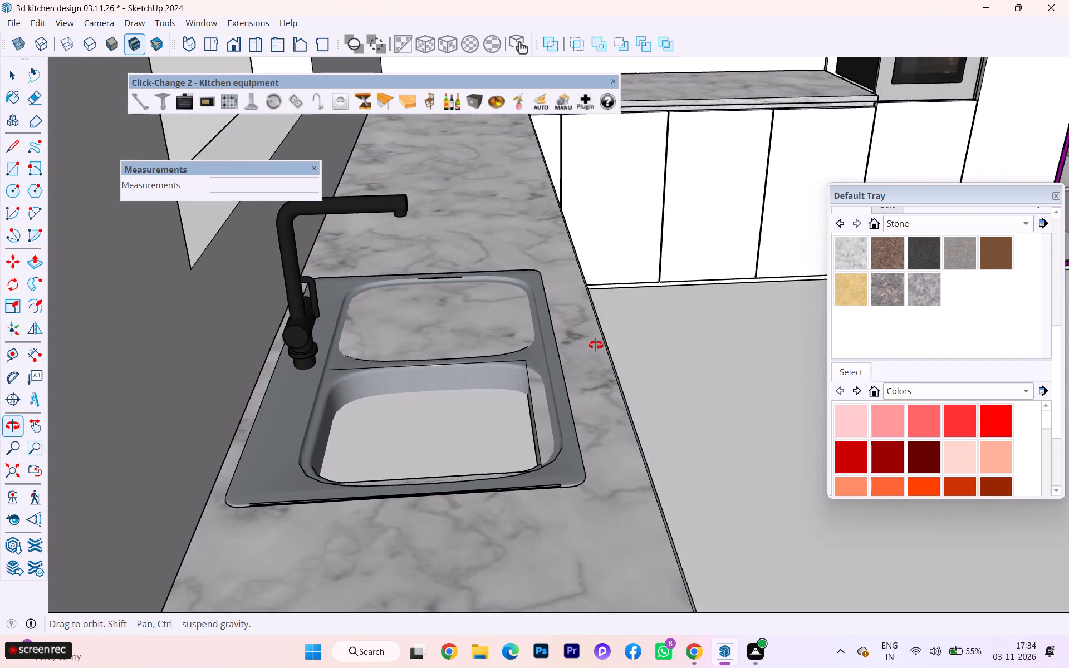
{"action": "middle_click_drag", "start_coordinate": [596, 345], "coordinate": [623, 335]}
{"action": "left_click", "coordinate": [542, 419]}
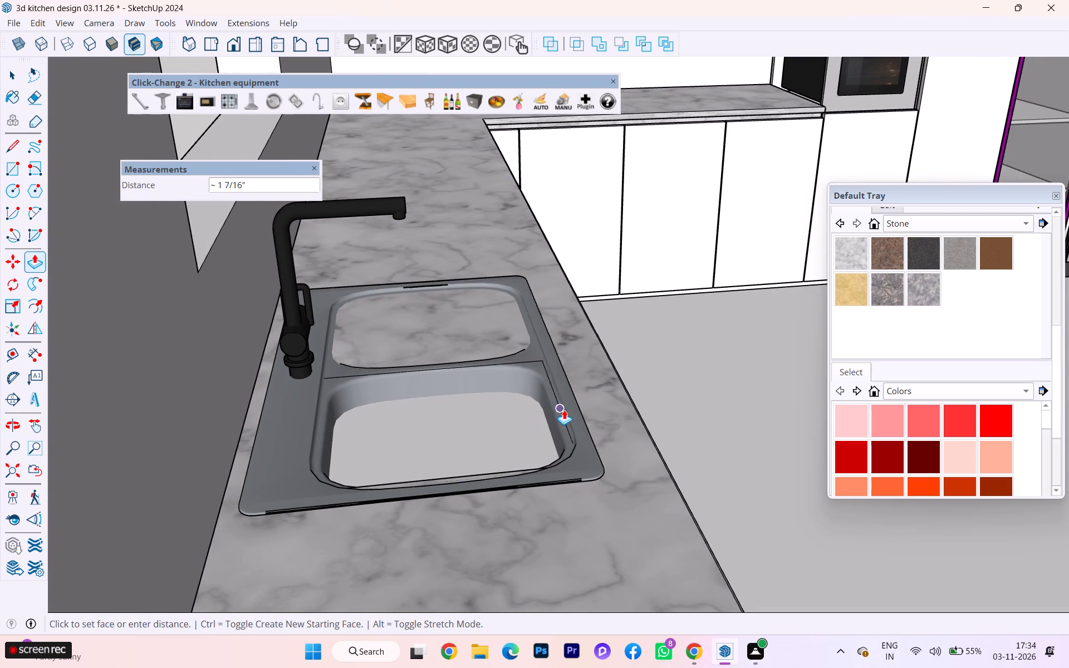
{"action": "left_click", "coordinate": [564, 410]}
Push the marble opening's outer-side face about 15/16" outward, past the left basin's wall.
{"action": "scroll", "coordinate": [563, 412], "scroll_direction": "down", "scroll_amount": 2}
{"action": "middle_click_drag", "start_coordinate": [557, 429], "coordinate": [89, 416]}
{"action": "middle_click_drag", "start_coordinate": [423, 340], "coordinate": [206, 402]}
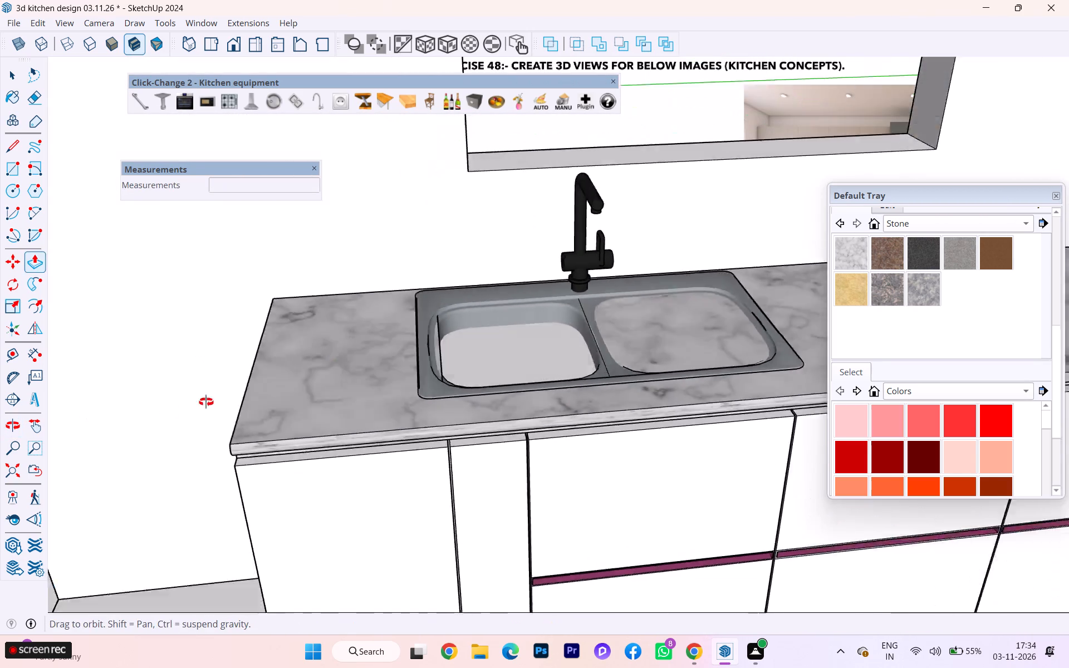
{"action": "middle_click_drag", "start_coordinate": [206, 402], "coordinate": [12, 440]}
{"action": "scroll", "coordinate": [492, 353], "scroll_direction": "up", "scroll_amount": 7}
{"action": "left_click", "coordinate": [562, 299]}
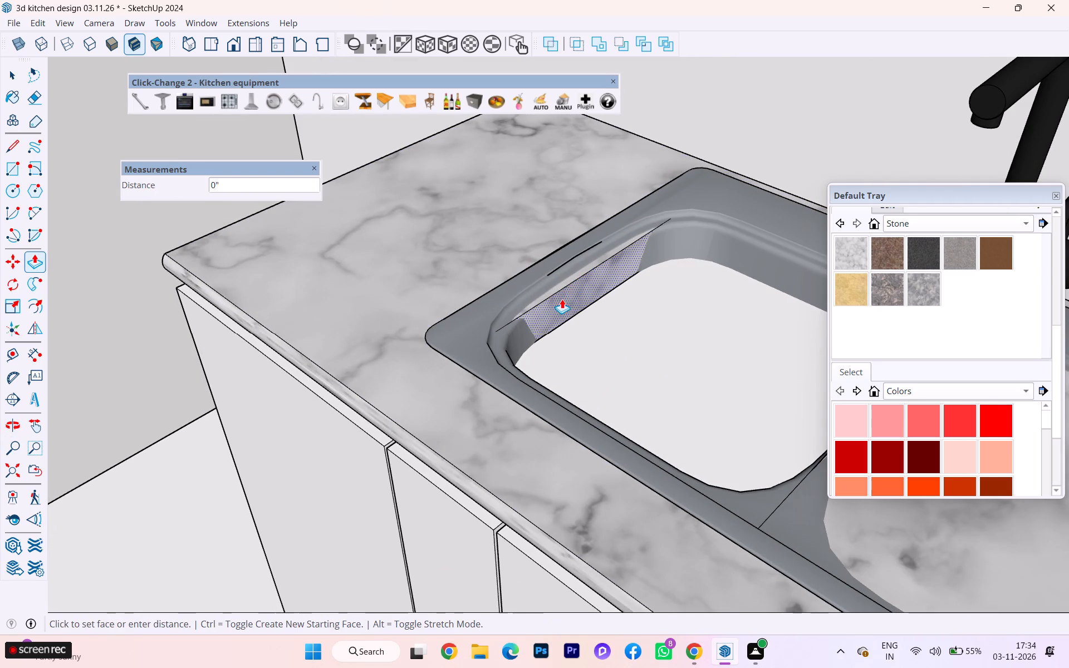
{"action": "left_click", "coordinate": [546, 293]}
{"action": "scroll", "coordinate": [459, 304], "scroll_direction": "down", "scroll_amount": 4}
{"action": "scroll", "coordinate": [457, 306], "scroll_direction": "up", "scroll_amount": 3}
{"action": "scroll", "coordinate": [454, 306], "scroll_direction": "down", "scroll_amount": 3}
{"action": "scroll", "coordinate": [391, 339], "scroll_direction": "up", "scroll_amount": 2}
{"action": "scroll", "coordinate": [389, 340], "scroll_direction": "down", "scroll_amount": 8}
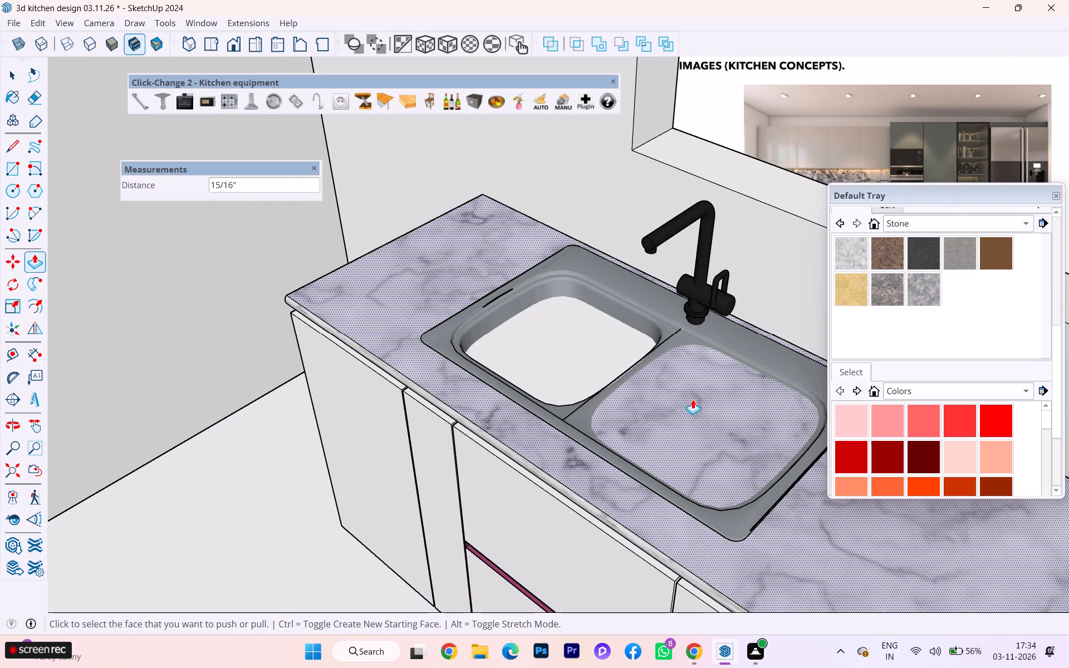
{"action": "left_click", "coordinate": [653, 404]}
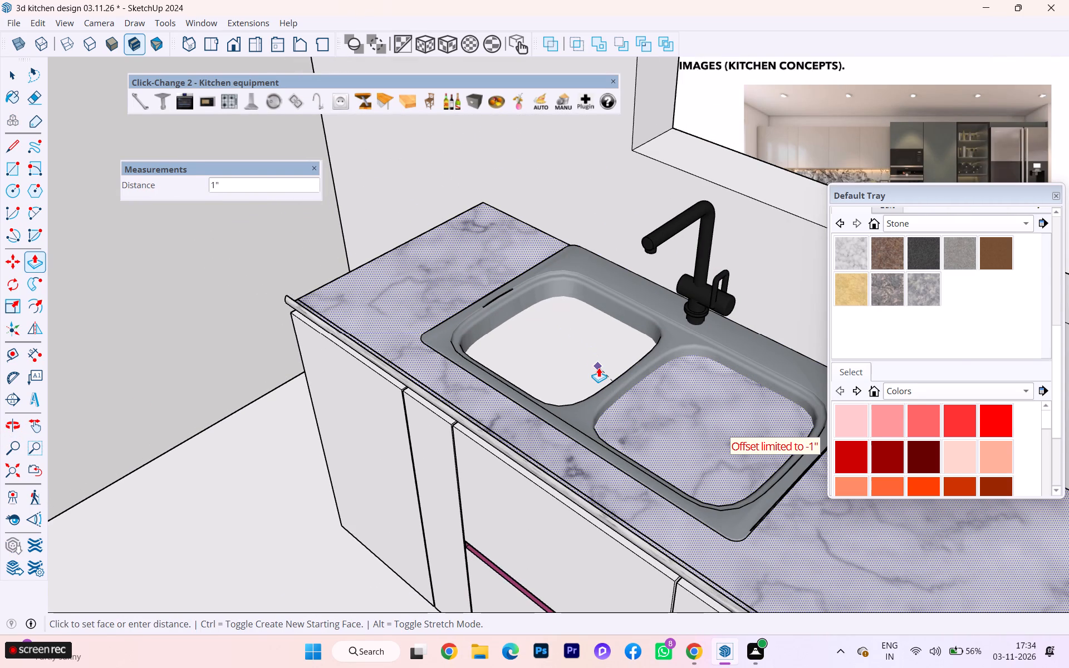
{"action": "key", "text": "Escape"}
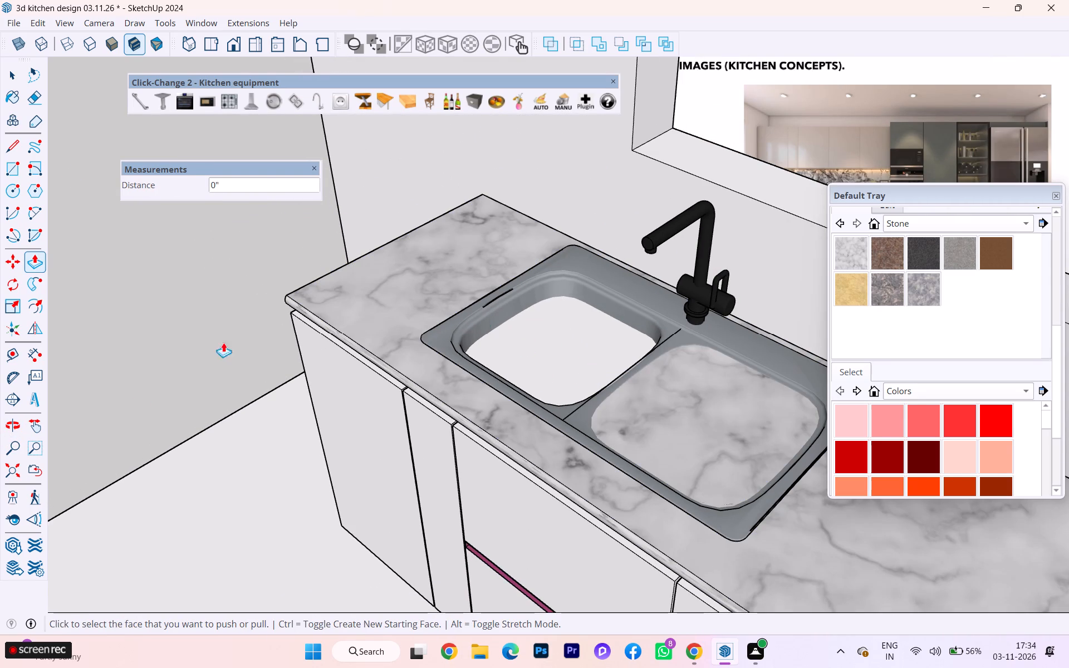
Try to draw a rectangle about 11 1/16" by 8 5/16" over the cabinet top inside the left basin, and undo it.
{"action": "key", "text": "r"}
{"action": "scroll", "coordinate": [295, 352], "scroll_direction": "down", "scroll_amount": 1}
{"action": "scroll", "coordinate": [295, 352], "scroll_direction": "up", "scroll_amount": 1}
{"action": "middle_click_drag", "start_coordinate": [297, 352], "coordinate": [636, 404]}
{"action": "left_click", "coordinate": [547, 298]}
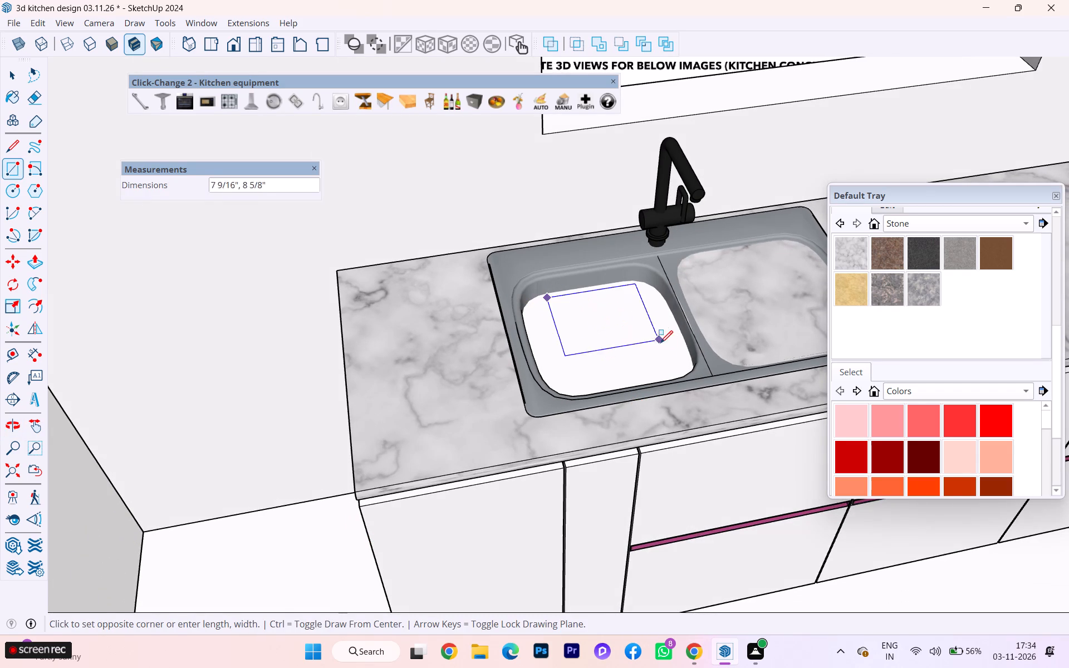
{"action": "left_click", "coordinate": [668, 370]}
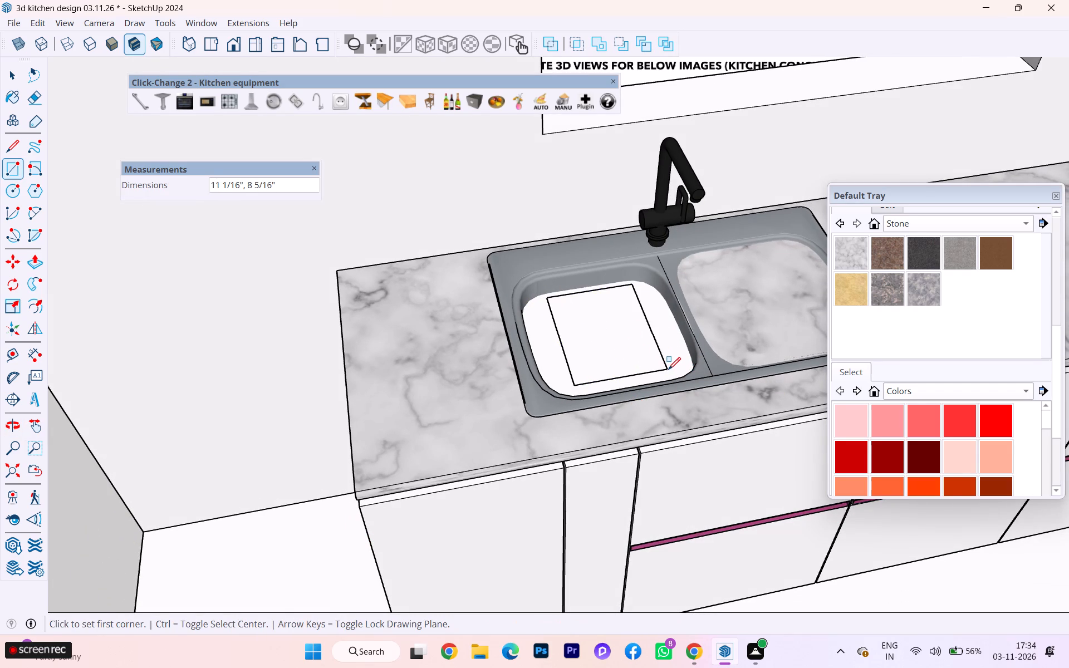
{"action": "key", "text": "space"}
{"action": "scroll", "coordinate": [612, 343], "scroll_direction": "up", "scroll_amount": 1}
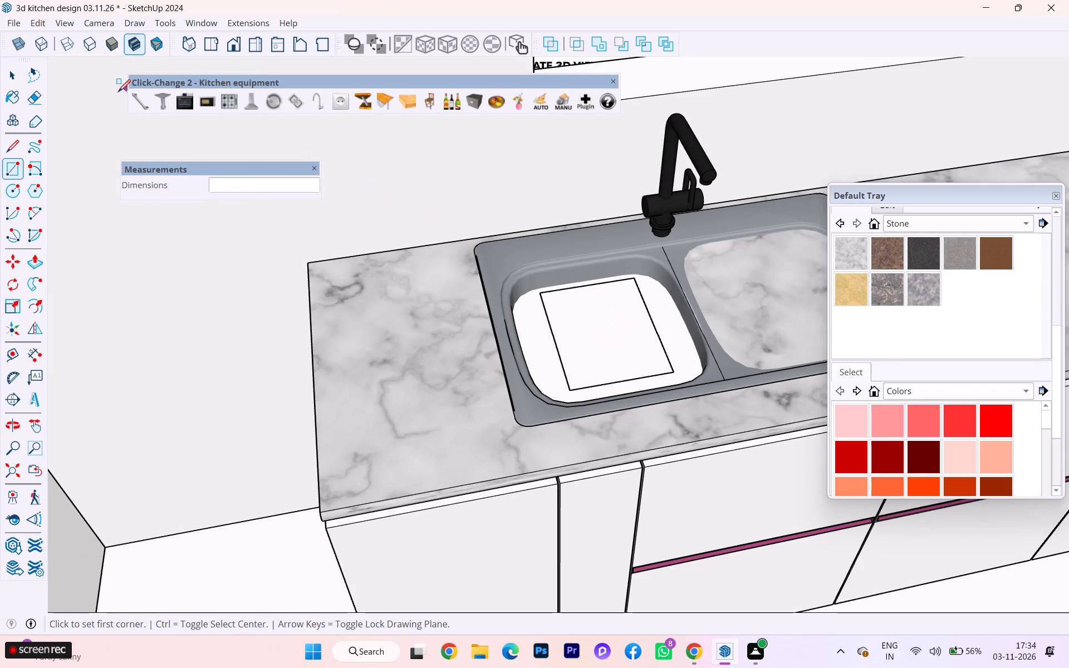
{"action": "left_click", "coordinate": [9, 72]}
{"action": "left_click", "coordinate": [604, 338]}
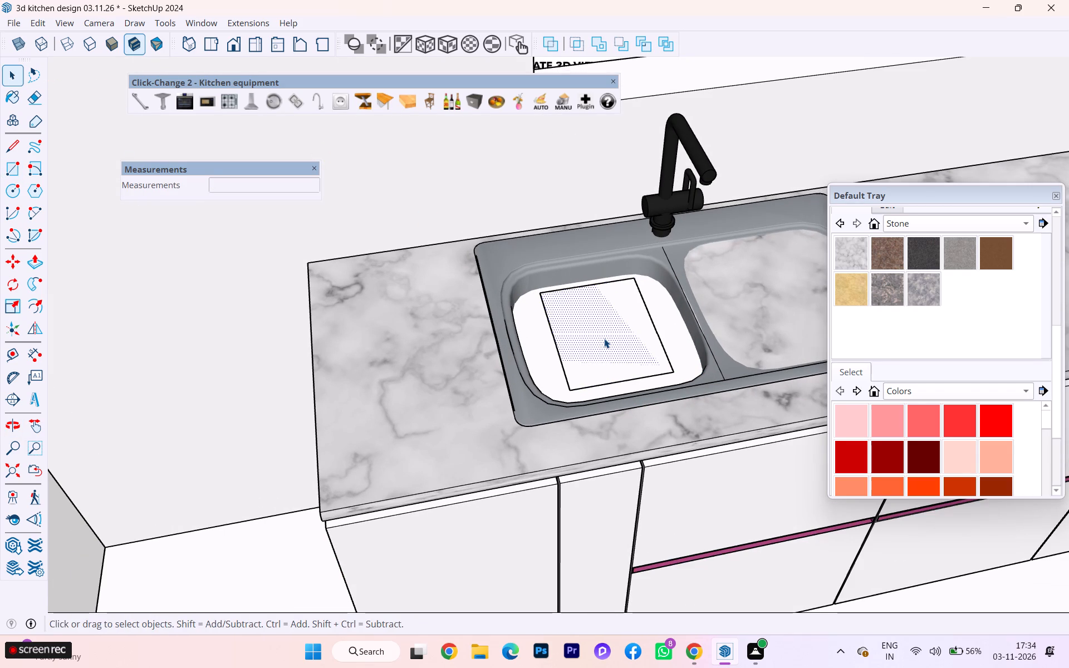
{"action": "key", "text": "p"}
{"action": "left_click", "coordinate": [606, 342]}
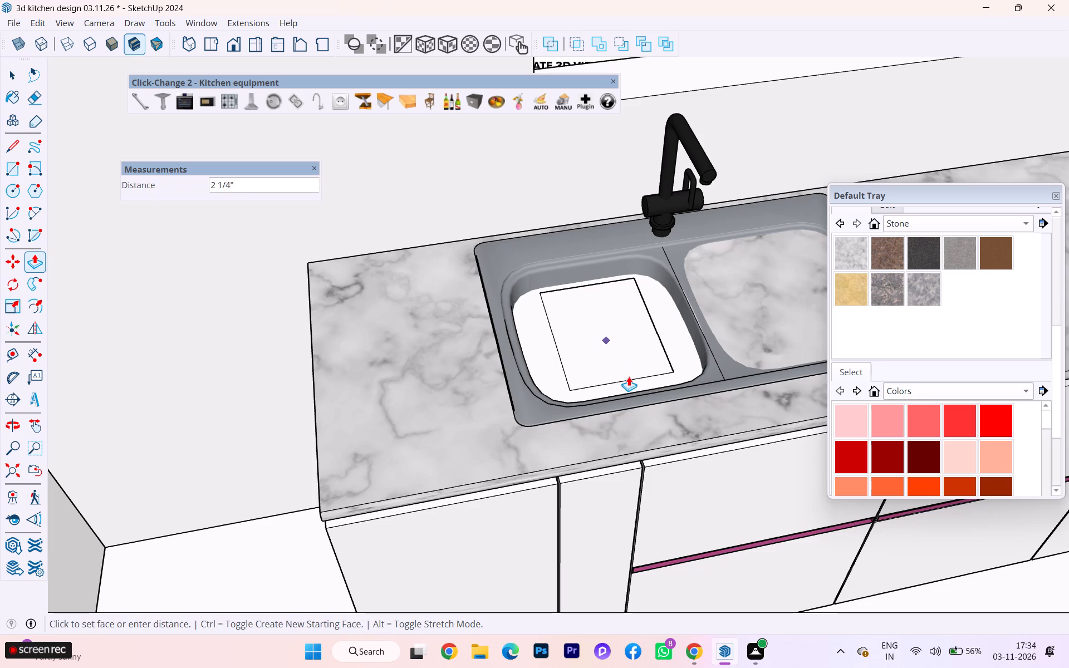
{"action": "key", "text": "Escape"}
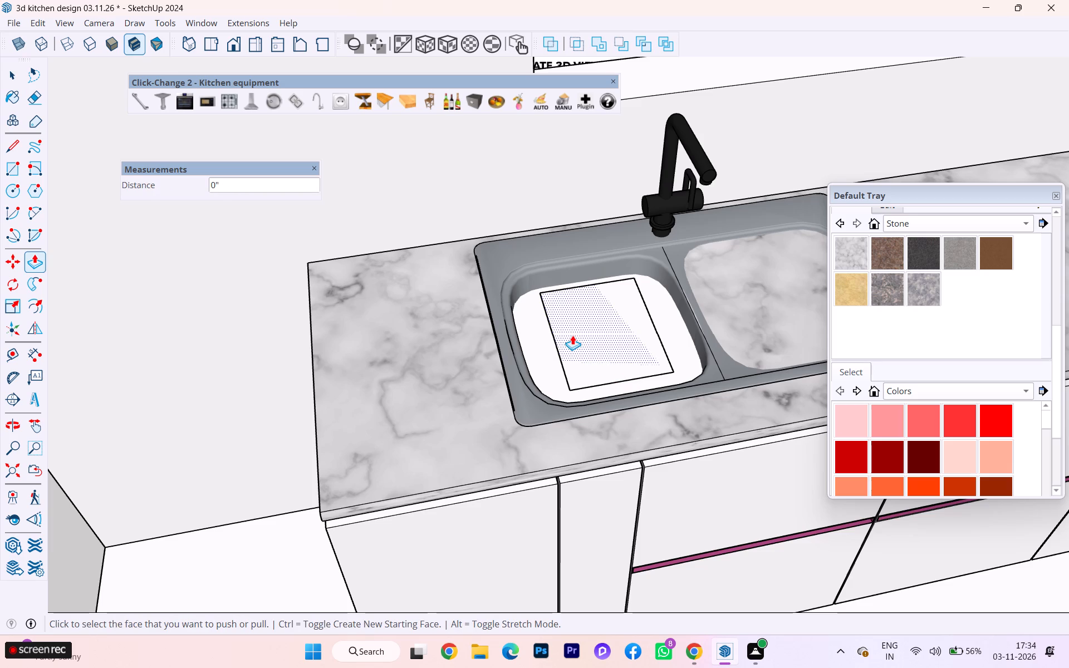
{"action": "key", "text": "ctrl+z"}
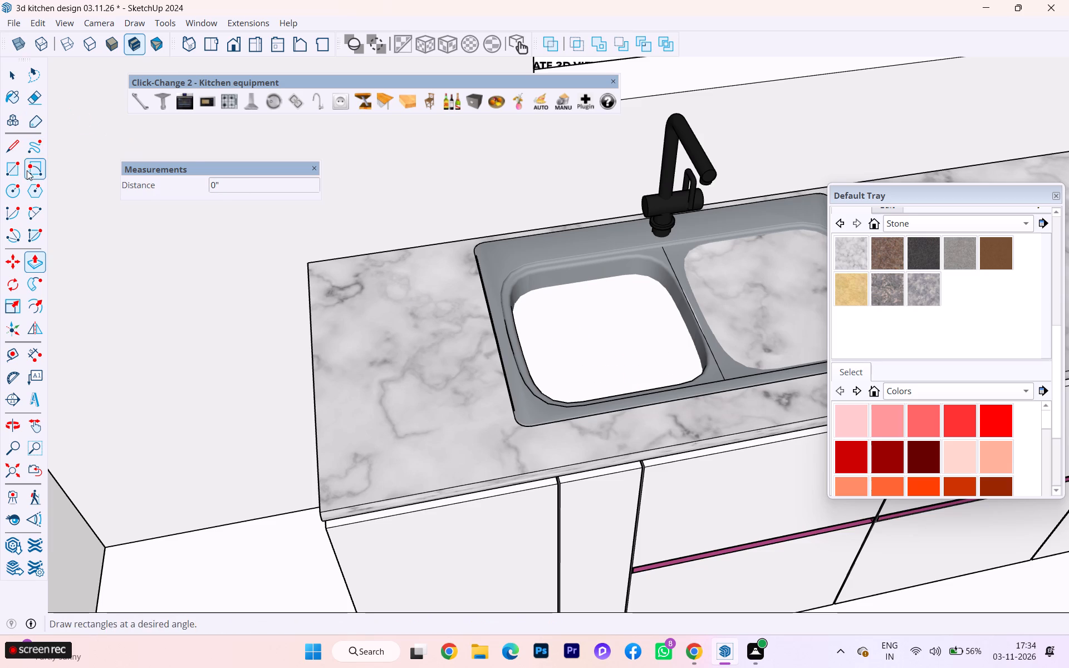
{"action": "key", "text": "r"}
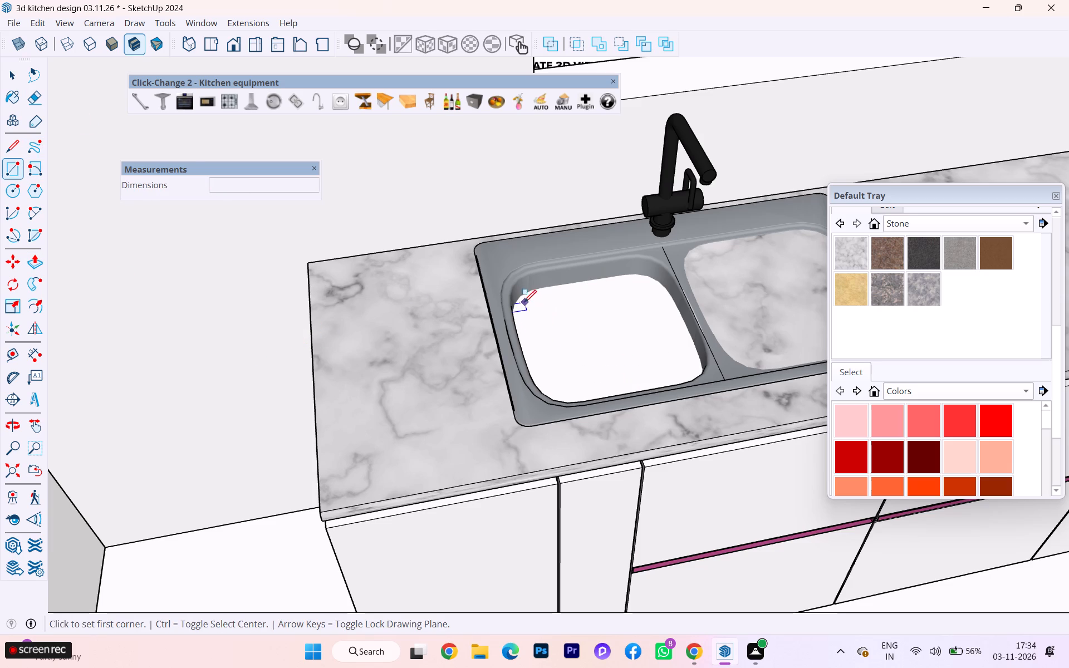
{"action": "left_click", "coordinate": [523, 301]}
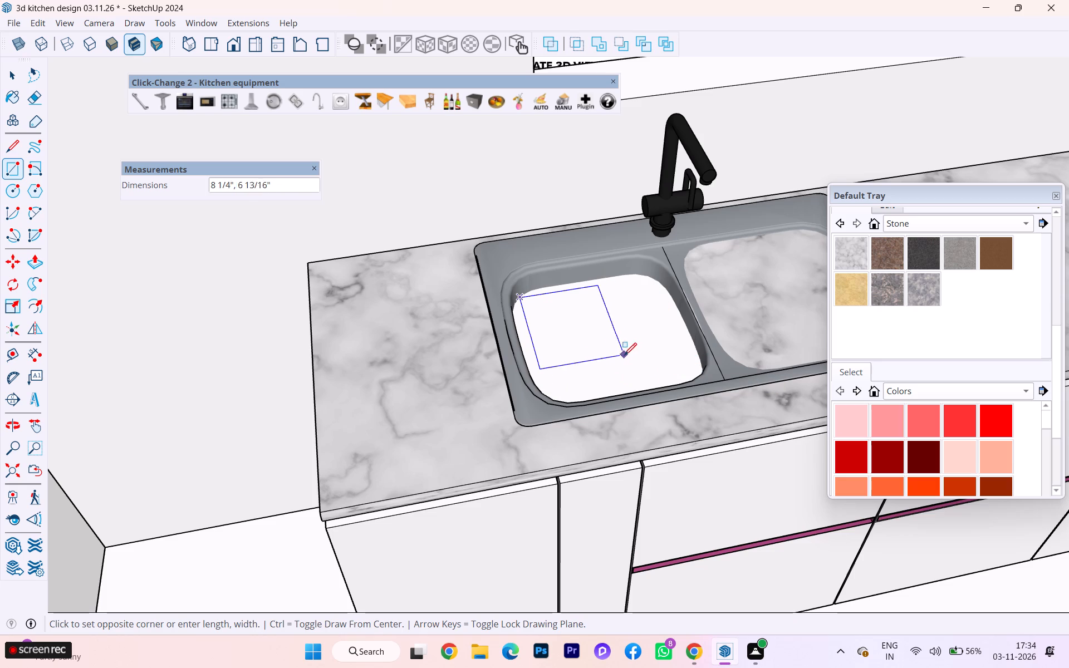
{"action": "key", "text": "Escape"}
Inside the base cabinet group, cut an opening about 11 1/8" by 10 3/8" under the left basin, pushed down about 7 1/16".
{"action": "left_click", "coordinate": [9, 75]}
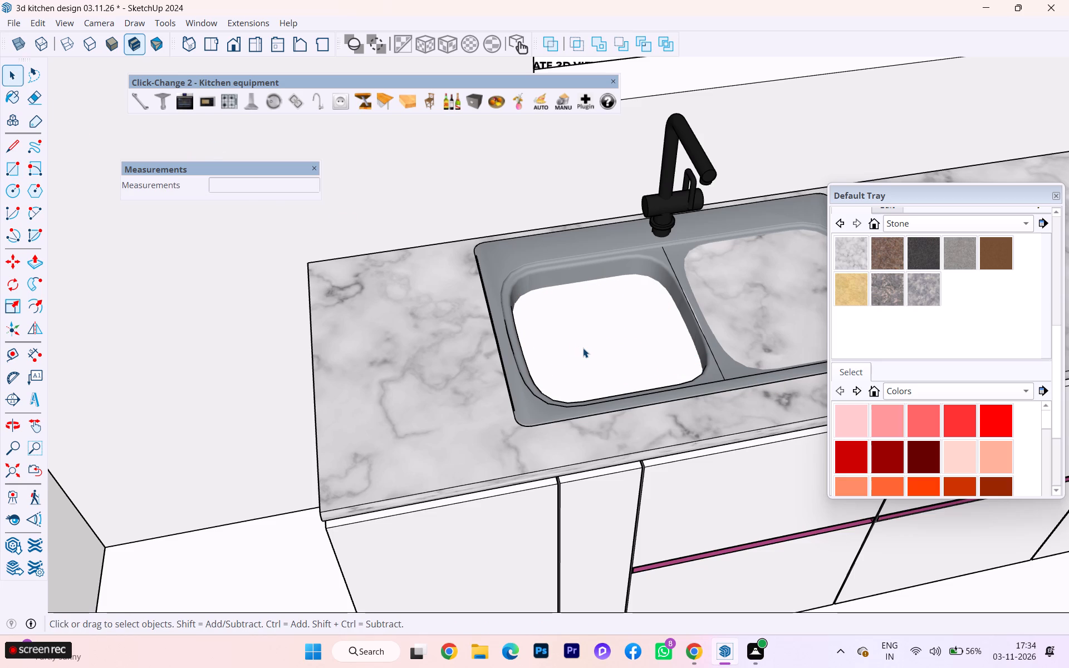
{"action": "double_click", "coordinate": [583, 348]}
{"action": "left_click", "coordinate": [583, 348]}
{"action": "key", "text": "r"}
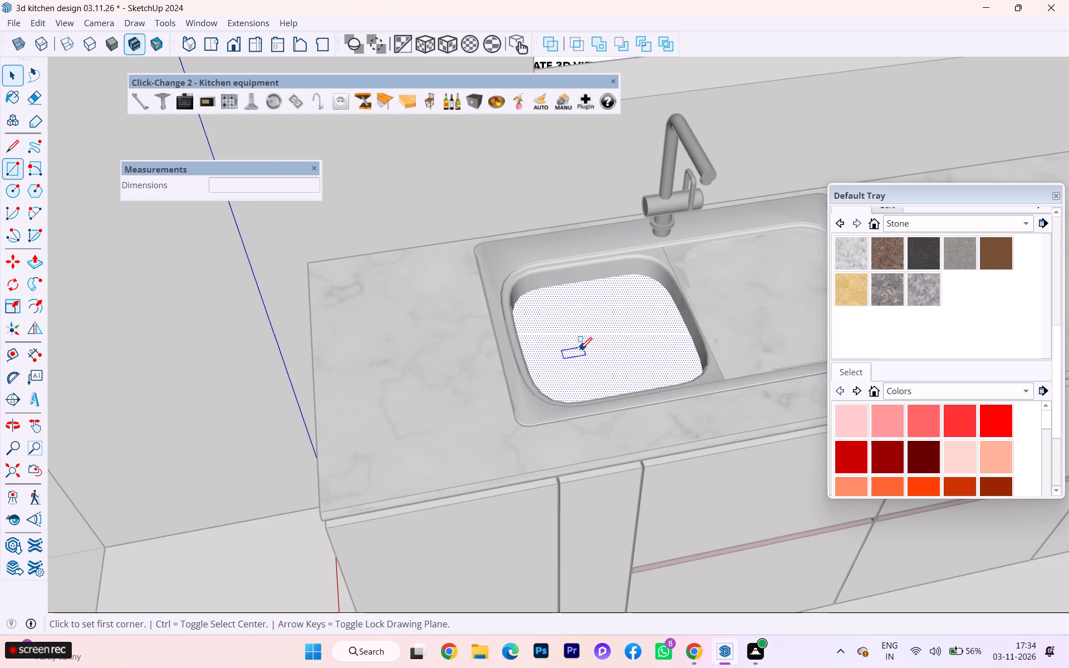
{"action": "left_click", "coordinate": [528, 296]}
{"action": "left_click", "coordinate": [686, 371]}
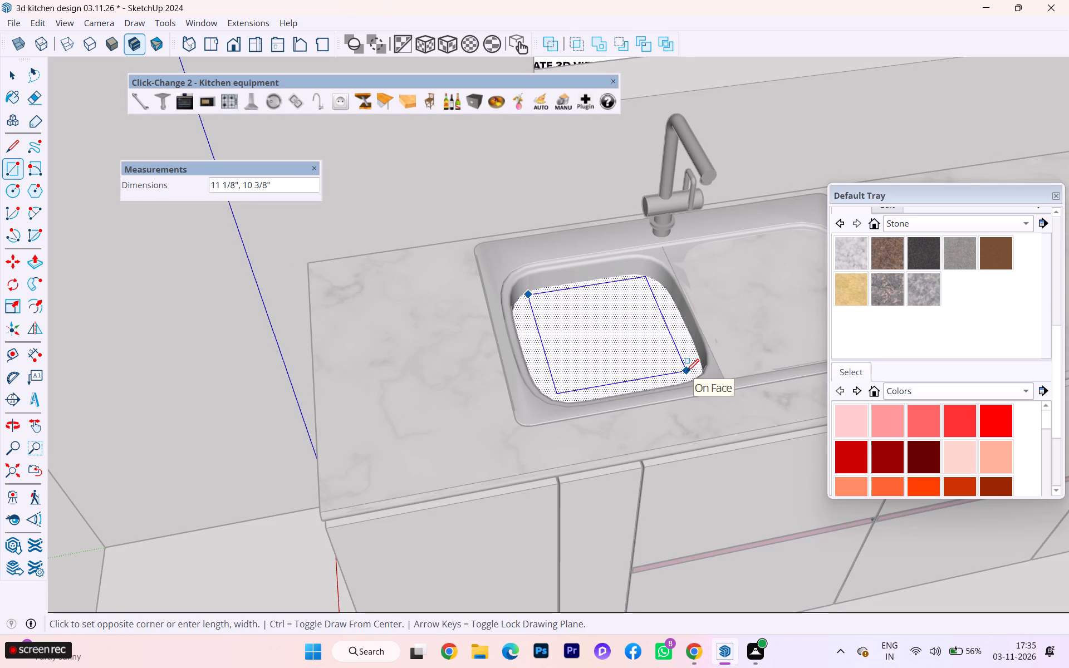
{"action": "key", "text": "space"}
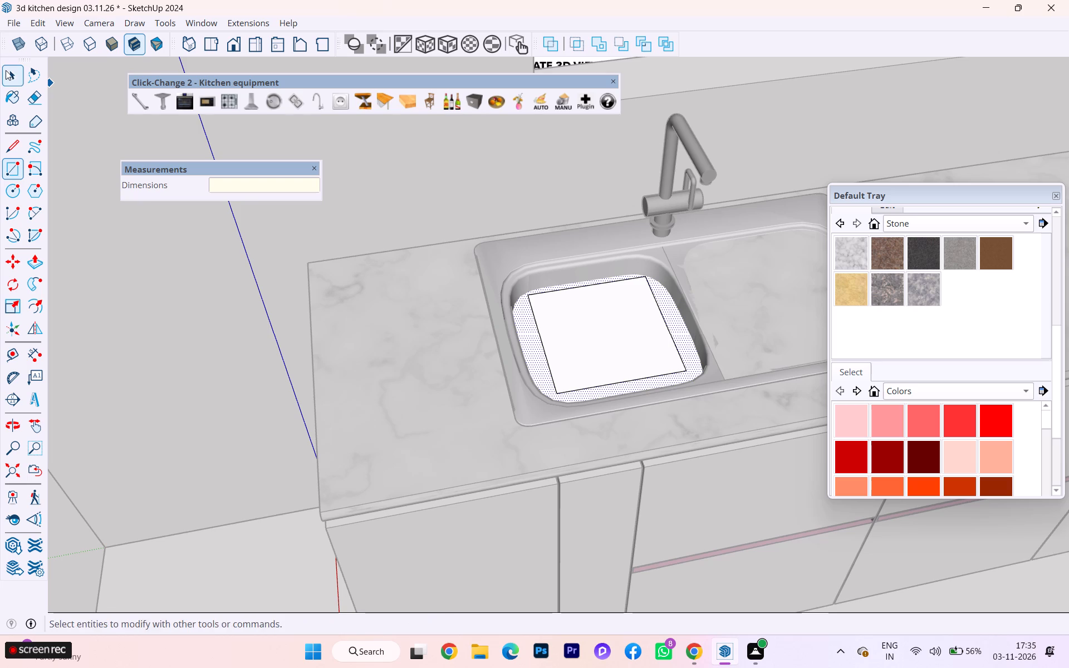
{"action": "left_click", "coordinate": [7, 72]}
{"action": "left_click", "coordinate": [621, 319]}
{"action": "key", "text": "p"}
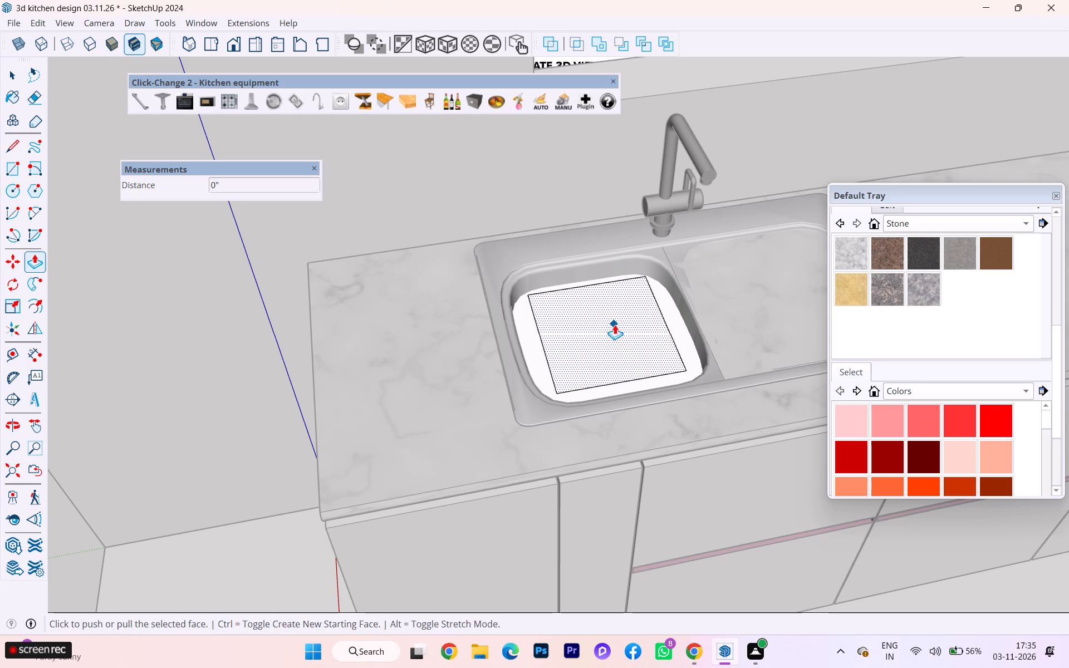
{"action": "left_click", "coordinate": [615, 325]}
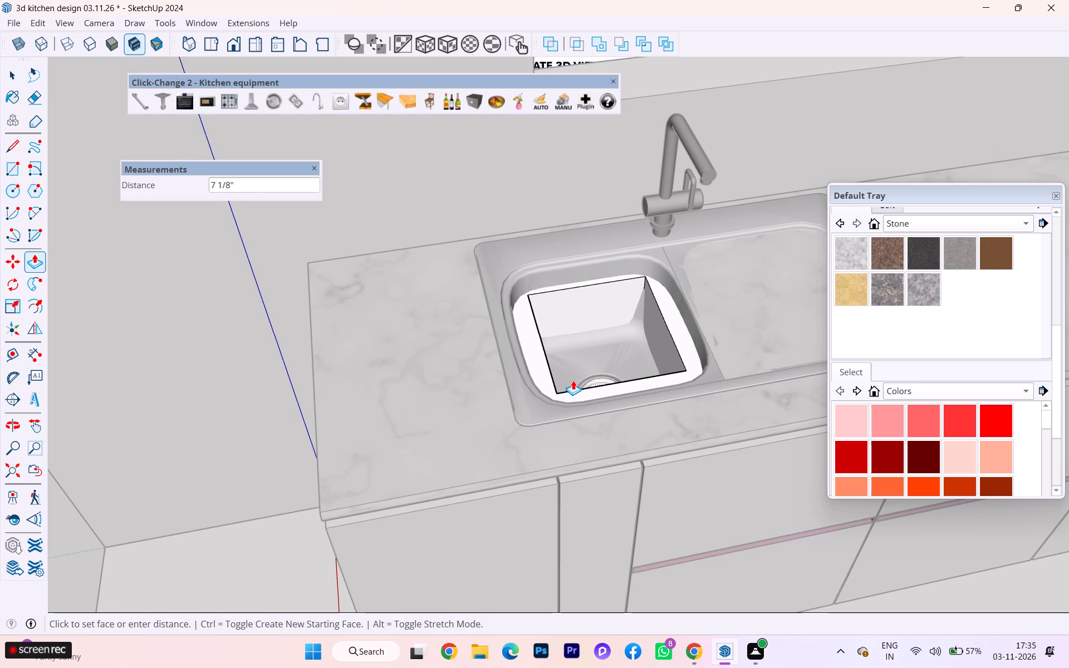
{"action": "left_click", "coordinate": [573, 380]}
Push the cabinet opening's divider-side face 2" outward, past the left basin's wall.
{"action": "scroll", "coordinate": [607, 382], "scroll_direction": "up", "scroll_amount": 6}
{"action": "scroll", "coordinate": [693, 315], "scroll_direction": "down", "scroll_amount": 1}
{"action": "scroll", "coordinate": [693, 315], "scroll_direction": "up", "scroll_amount": 1}
{"action": "middle_click_drag", "start_coordinate": [694, 314], "coordinate": [750, 300]}
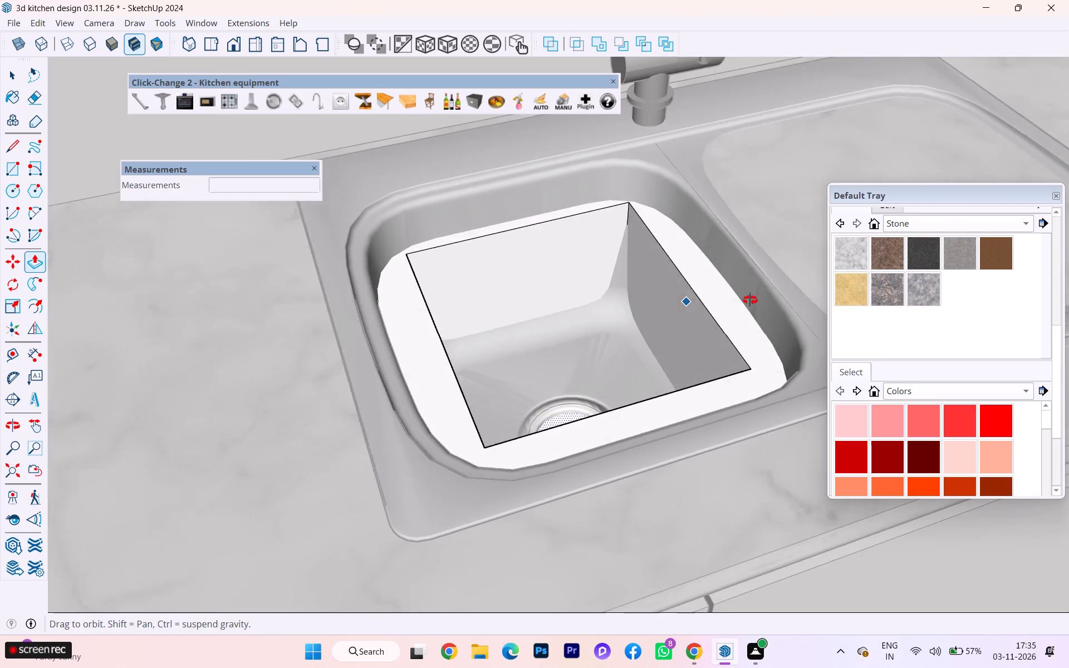
{"action": "middle_click_drag", "start_coordinate": [750, 300], "coordinate": [827, 249]}
{"action": "left_click", "coordinate": [21, 70]}
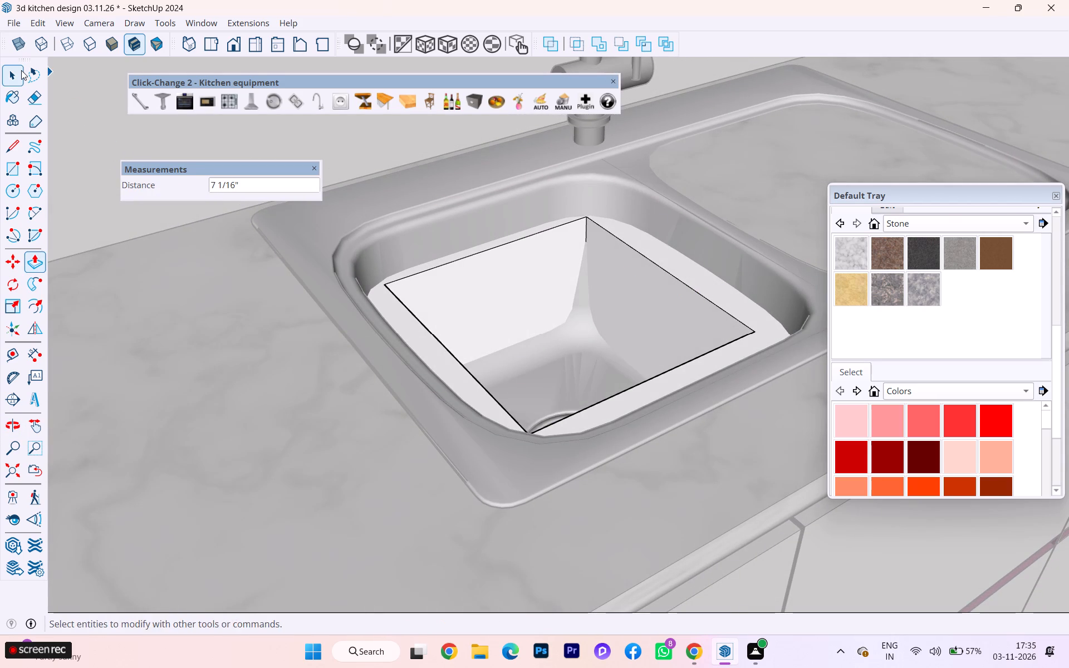
{"action": "left_click", "coordinate": [649, 270]}
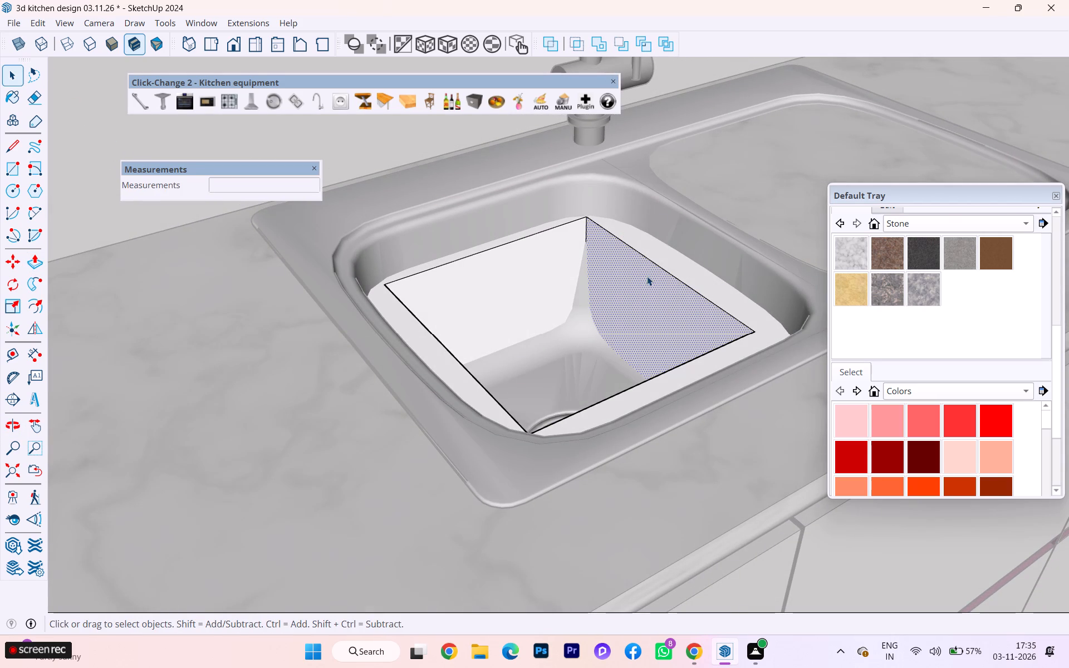
{"action": "key", "text": "p"}
{"action": "left_click", "coordinate": [654, 281]}
{"action": "left_click", "coordinate": [687, 263]}
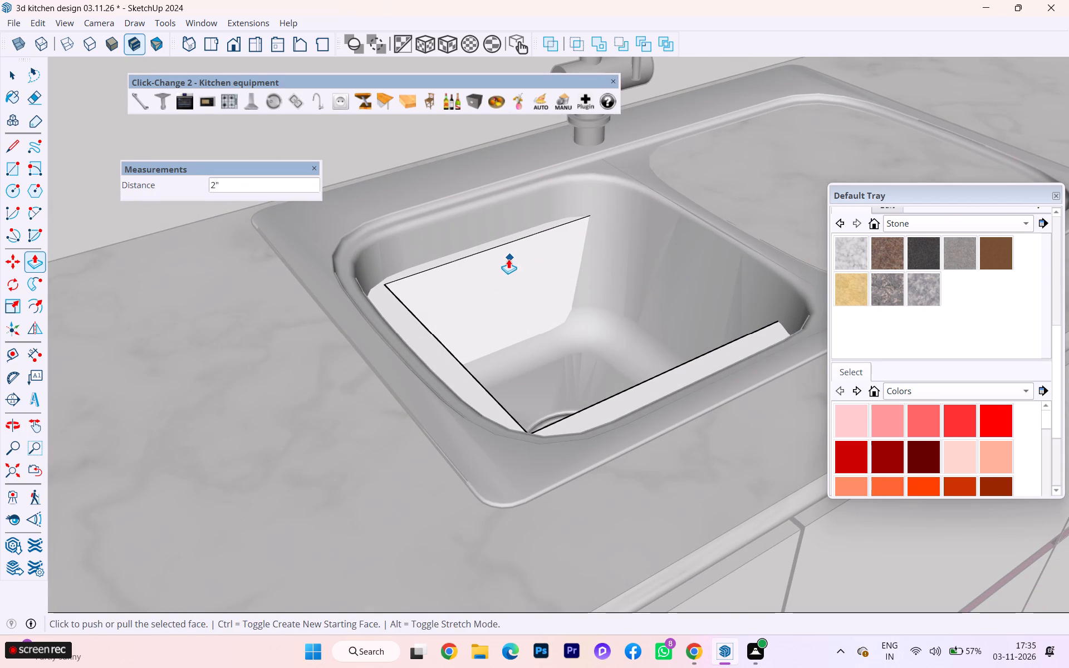
Push the cabinet opening's back face outward, past the left basin's rear wall.
{"action": "left_click", "coordinate": [5, 77]}
{"action": "left_click", "coordinate": [483, 286]}
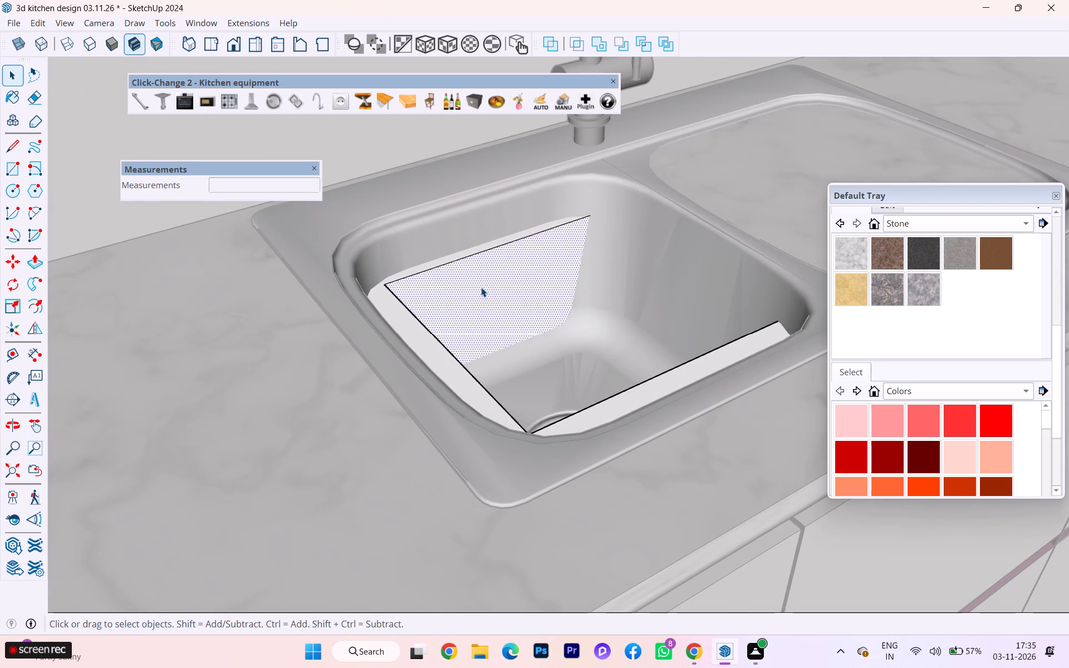
{"action": "key", "text": "p"}
{"action": "left_click", "coordinate": [480, 288]}
{"action": "left_click", "coordinate": [438, 255]}
Push the cabinet opening's outer-side face about 6 1/2" outward, away from the divider, to clear the left basin.
{"action": "scroll", "coordinate": [474, 337], "scroll_direction": "down", "scroll_amount": 1}
{"action": "middle_click_drag", "start_coordinate": [428, 336], "coordinate": [188, 332]}
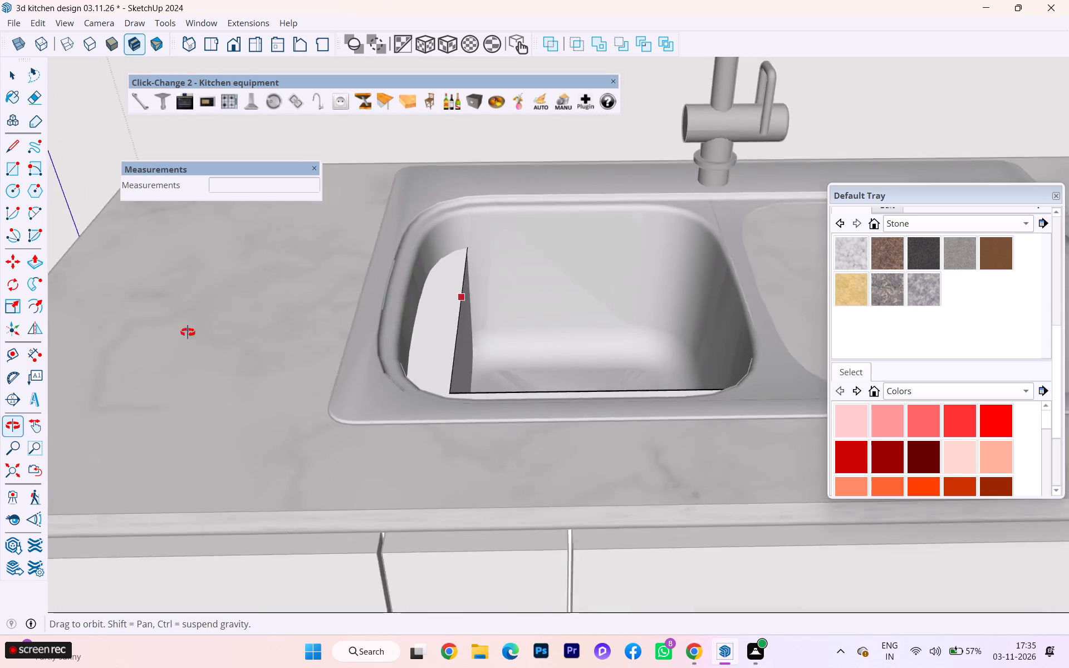
{"action": "middle_click_drag", "start_coordinate": [188, 332], "coordinate": [108, 325]}
{"action": "middle_click_drag", "start_coordinate": [477, 308], "coordinate": [238, 315]}
{"action": "left_click", "coordinate": [17, 76]}
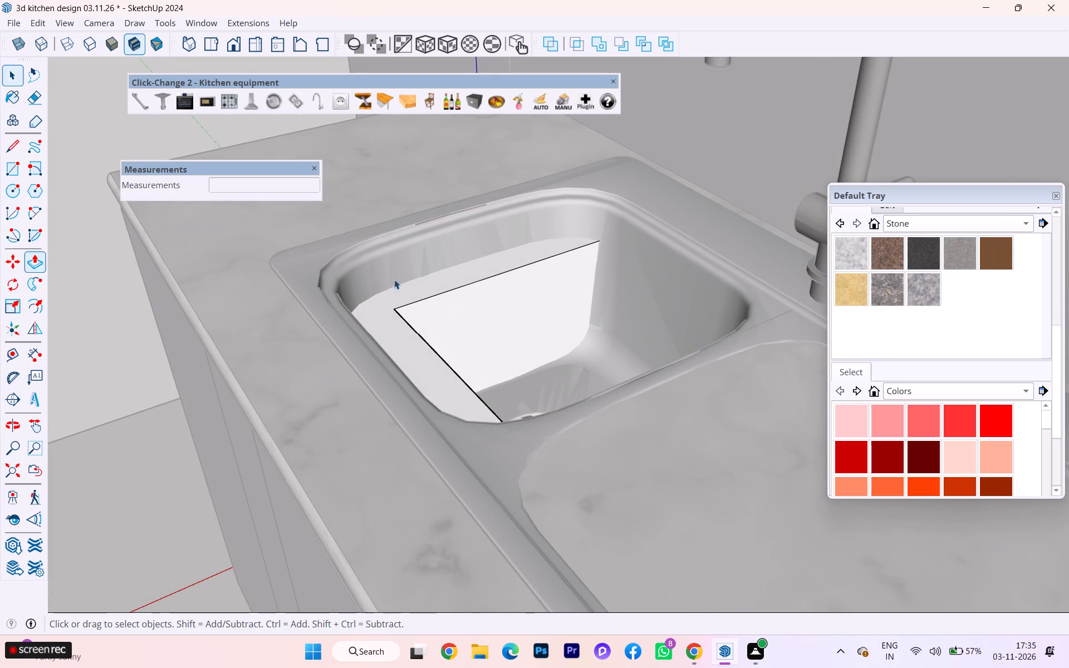
{"action": "left_click", "coordinate": [506, 328]}
{"action": "key", "text": "p"}
{"action": "left_click", "coordinate": [506, 328]}
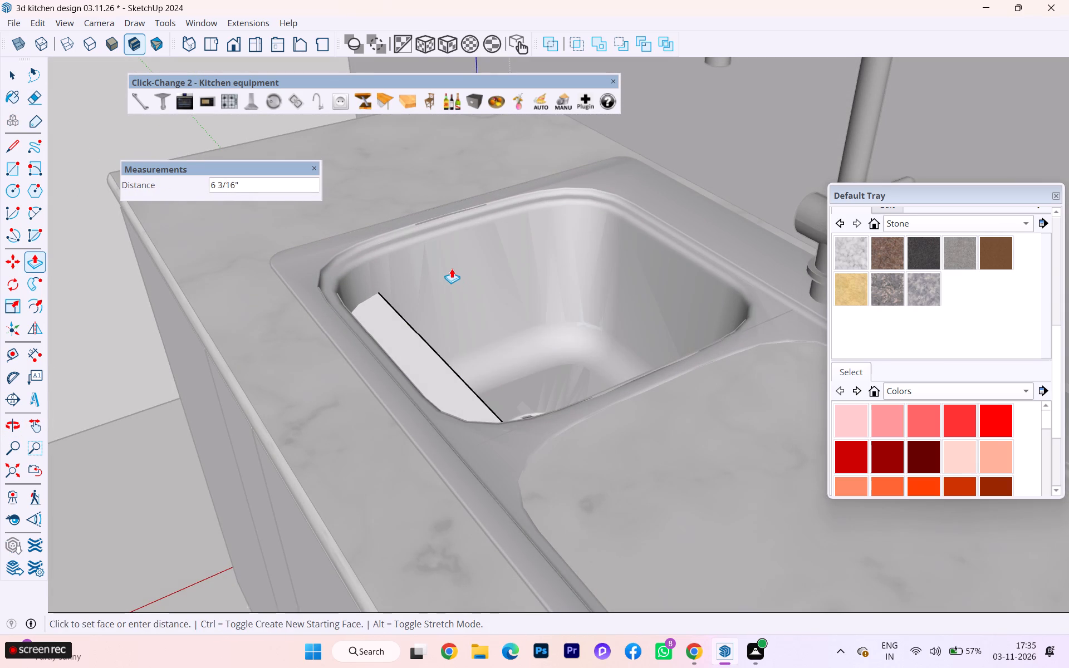
{"action": "left_click", "coordinate": [450, 267]}
Push the cabinet opening's front face about 4 3/8" outward so the cabinet clears the front of the left basin.
{"action": "scroll", "coordinate": [510, 306], "scroll_direction": "down", "scroll_amount": 1}
{"action": "scroll", "coordinate": [511, 307], "scroll_direction": "up", "scroll_amount": 4}
{"action": "scroll", "coordinate": [515, 310], "scroll_direction": "down", "scroll_amount": 1}
{"action": "middle_click_drag", "start_coordinate": [494, 323], "coordinate": [183, 327]}
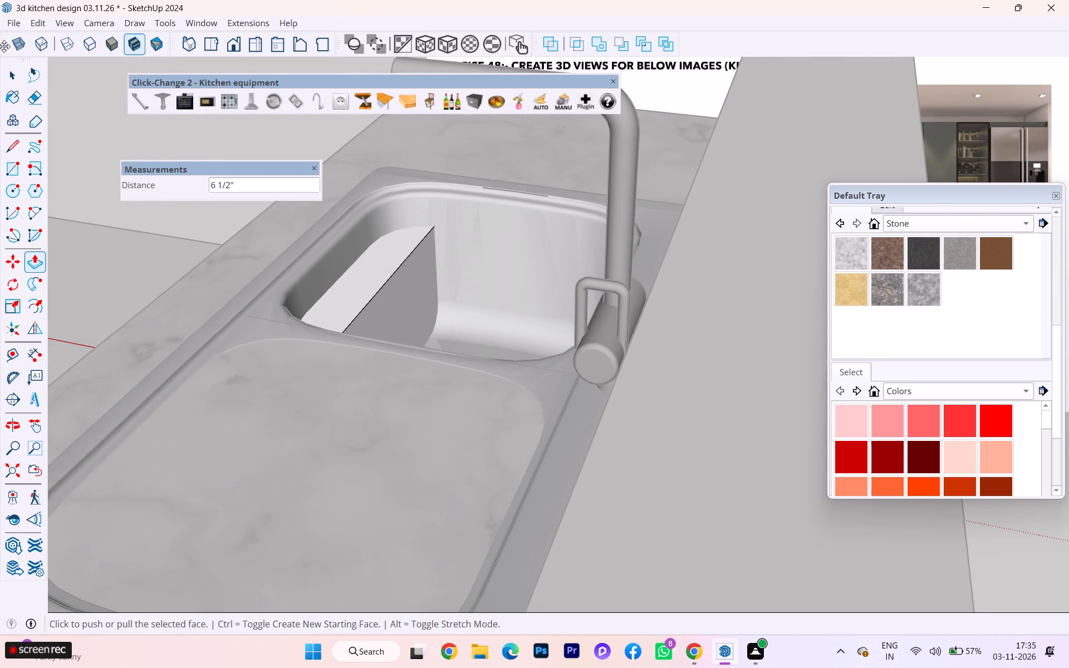
{"action": "left_click", "coordinate": [14, 71]}
{"action": "left_click", "coordinate": [423, 310]}
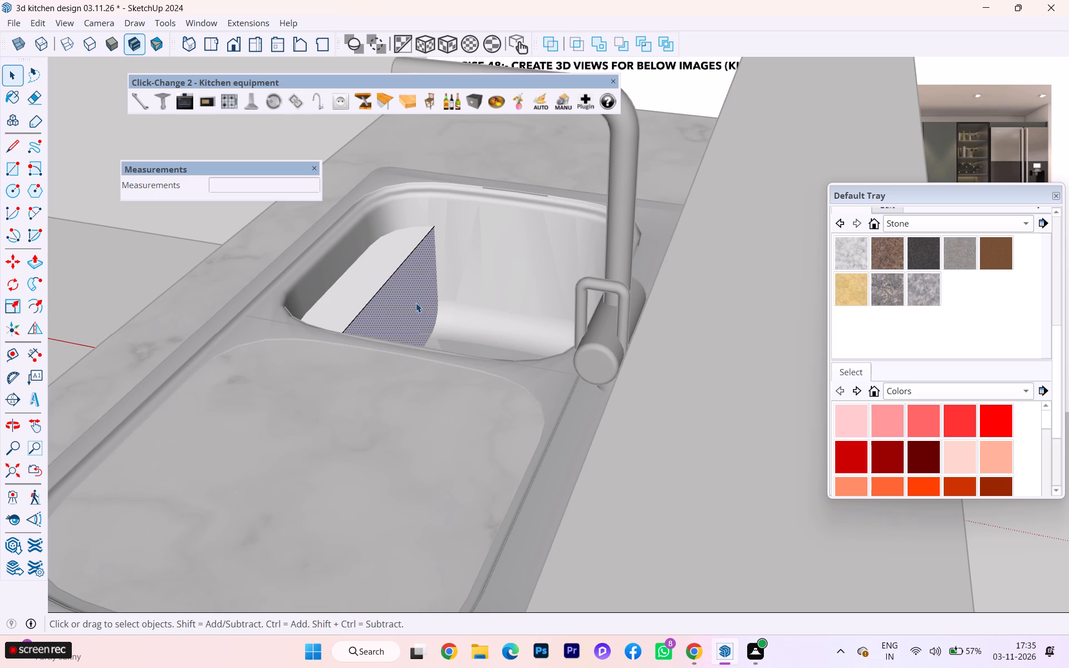
{"action": "key", "text": "p"}
{"action": "left_click", "coordinate": [416, 303]}
{"action": "left_click", "coordinate": [351, 269]}
Close the base cabinet group and return to the whole kitchen model.
{"action": "scroll", "coordinate": [336, 300], "scroll_direction": "down", "scroll_amount": 1}
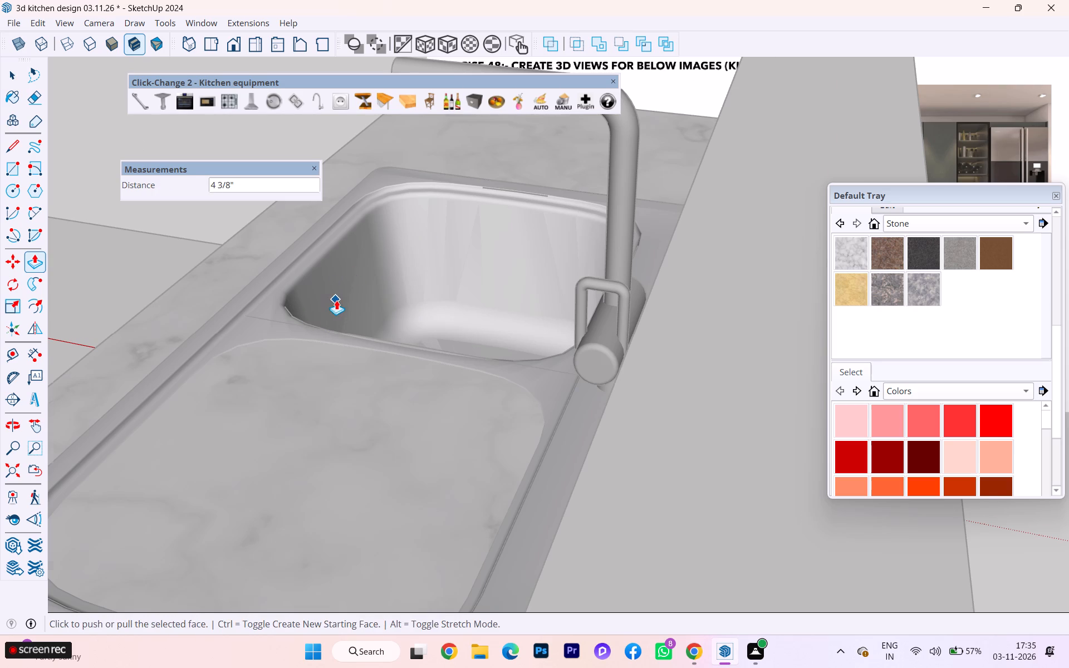
{"action": "middle_click_drag", "start_coordinate": [355, 301], "coordinate": [920, 361]}
{"action": "scroll", "coordinate": [513, 258], "scroll_direction": "down", "scroll_amount": 2}
{"action": "scroll", "coordinate": [512, 258], "scroll_direction": "up", "scroll_amount": 1}
{"action": "scroll", "coordinate": [512, 258], "scroll_direction": "down", "scroll_amount": 6}
{"action": "scroll", "coordinate": [473, 271], "scroll_direction": "up", "scroll_amount": 2}
{"action": "scroll", "coordinate": [473, 271], "scroll_direction": "down", "scroll_amount": 1}
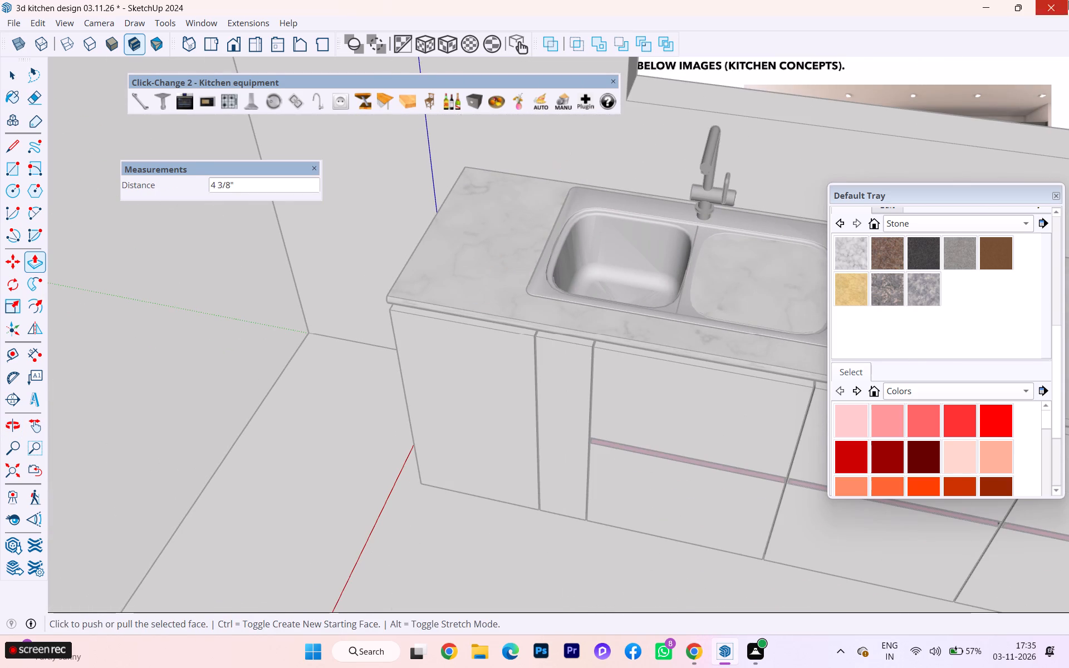
{"action": "double_click", "coordinate": [0, 75]}
{"action": "left_click", "coordinate": [129, 260]}
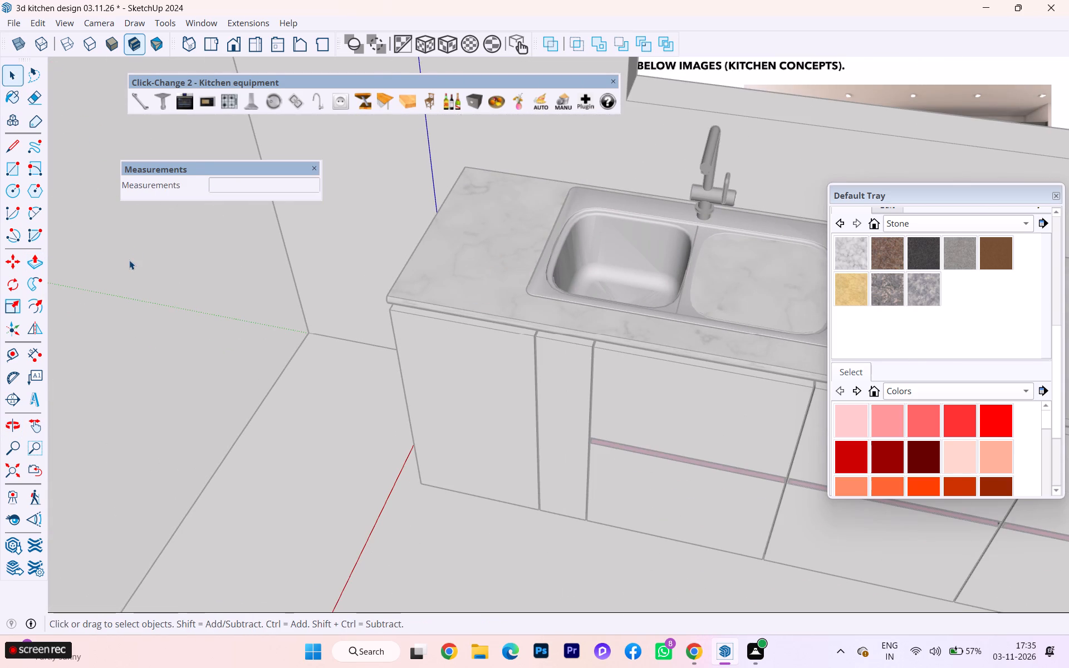
{"action": "scroll", "coordinate": [200, 270], "scroll_direction": "up", "scroll_amount": 3}
{"action": "scroll", "coordinate": [201, 270], "scroll_direction": "down", "scroll_amount": 2}
{"action": "scroll", "coordinate": [202, 273], "scroll_direction": "up", "scroll_amount": 1}
{"action": "scroll", "coordinate": [214, 291], "scroll_direction": "down", "scroll_amount": 2}
{"action": "scroll", "coordinate": [214, 293], "scroll_direction": "up", "scroll_amount": 3}
{"action": "scroll", "coordinate": [214, 294], "scroll_direction": "down", "scroll_amount": 4}
{"action": "scroll", "coordinate": [181, 292], "scroll_direction": "up", "scroll_amount": 1}
{"action": "scroll", "coordinate": [181, 292], "scroll_direction": "down", "scroll_amount": 2}
{"action": "double_click", "coordinate": [190, 304]}
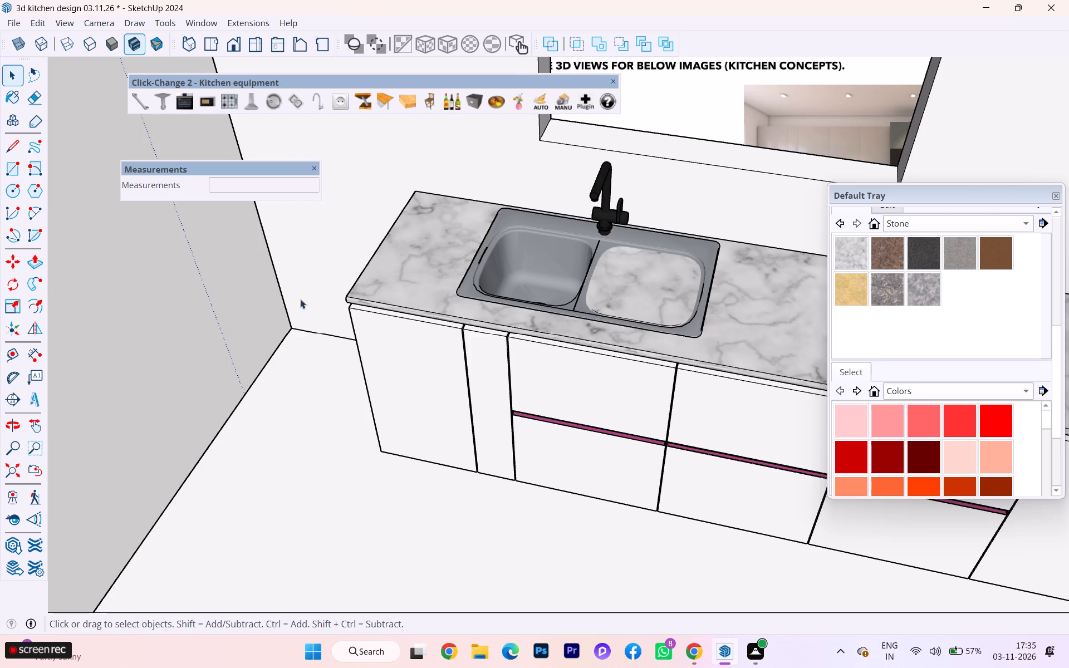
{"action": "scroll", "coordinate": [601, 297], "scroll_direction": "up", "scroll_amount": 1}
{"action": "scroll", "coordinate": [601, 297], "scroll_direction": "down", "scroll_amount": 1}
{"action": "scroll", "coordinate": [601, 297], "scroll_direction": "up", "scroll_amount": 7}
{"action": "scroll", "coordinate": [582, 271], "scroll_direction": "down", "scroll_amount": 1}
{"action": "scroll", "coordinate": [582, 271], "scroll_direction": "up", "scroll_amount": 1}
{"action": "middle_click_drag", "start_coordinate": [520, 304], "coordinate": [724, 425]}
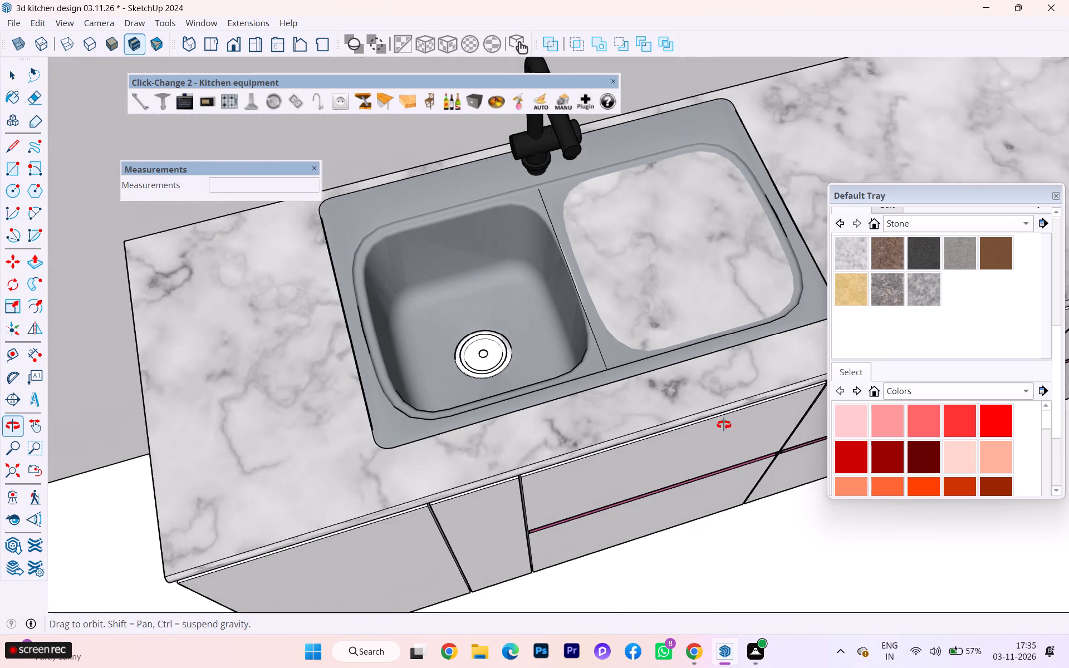
Examine both sink basins, the worktop and the surrounding kitchen to see where the worktop still covers the sink.
{"action": "middle_click_drag", "start_coordinate": [724, 425], "coordinate": [722, 425]}
{"action": "scroll", "coordinate": [557, 417], "scroll_direction": "up", "scroll_amount": 5}
{"action": "scroll", "coordinate": [536, 415], "scroll_direction": "down", "scroll_amount": 1}
{"action": "scroll", "coordinate": [536, 415], "scroll_direction": "up", "scroll_amount": 3}
{"action": "scroll", "coordinate": [485, 353], "scroll_direction": "up", "scroll_amount": 4}
{"action": "scroll", "coordinate": [484, 353], "scroll_direction": "down", "scroll_amount": 2}
{"action": "scroll", "coordinate": [484, 353], "scroll_direction": "up", "scroll_amount": 4}
{"action": "scroll", "coordinate": [465, 348], "scroll_direction": "down", "scroll_amount": 12}
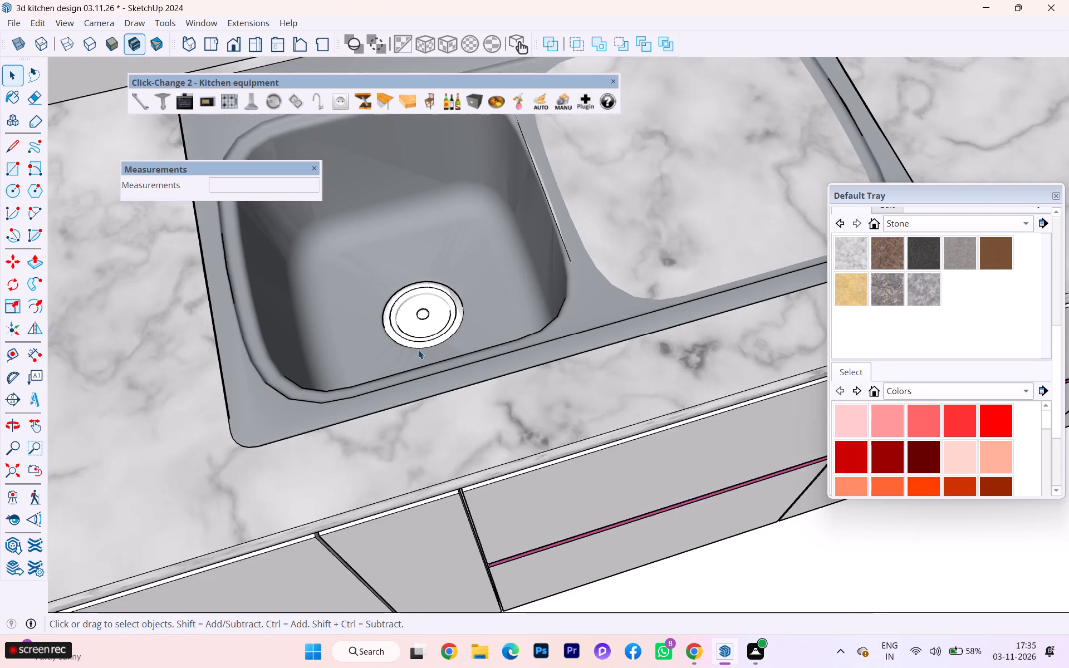
{"action": "scroll", "coordinate": [414, 355], "scroll_direction": "down", "scroll_amount": 4}
{"action": "scroll", "coordinate": [413, 358], "scroll_direction": "up", "scroll_amount": 1}
{"action": "scroll", "coordinate": [413, 358], "scroll_direction": "down", "scroll_amount": 3}
{"action": "scroll", "coordinate": [410, 366], "scroll_direction": "up", "scroll_amount": 1}
{"action": "scroll", "coordinate": [410, 366], "scroll_direction": "down", "scroll_amount": 3}
{"action": "middle_click_drag", "start_coordinate": [420, 359], "coordinate": [600, 187]}
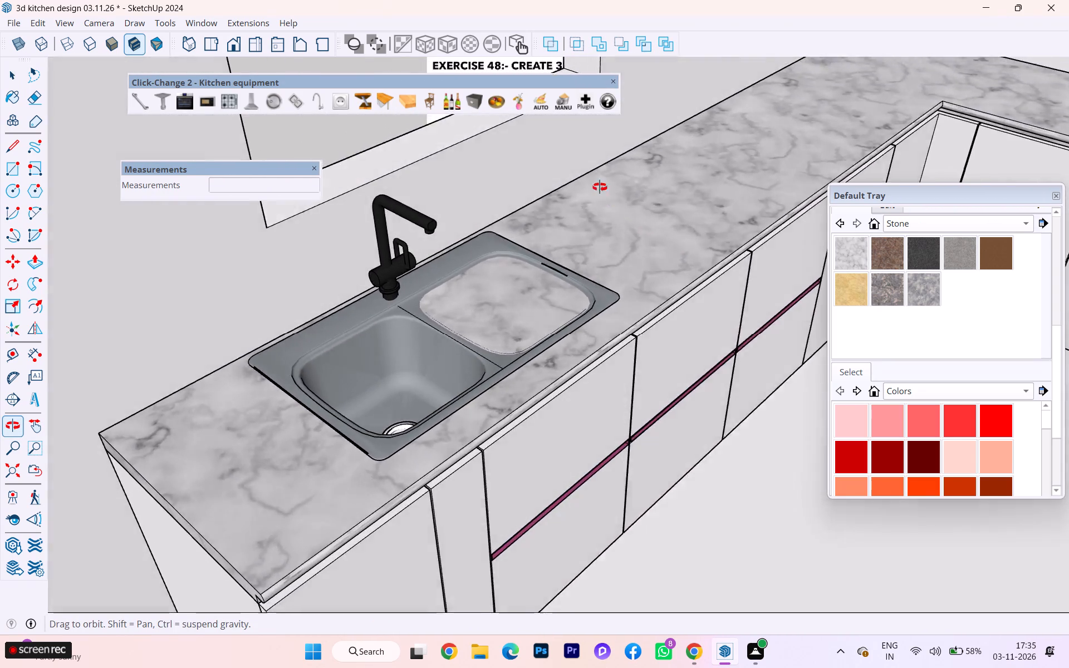
{"action": "middle_click_drag", "start_coordinate": [600, 187], "coordinate": [554, 151]}
{"action": "scroll", "coordinate": [468, 281], "scroll_direction": "down", "scroll_amount": 2}
{"action": "middle_click_drag", "start_coordinate": [487, 286], "coordinate": [279, 247]}
{"action": "scroll", "coordinate": [465, 257], "scroll_direction": "down", "scroll_amount": 4}
{"action": "scroll", "coordinate": [434, 282], "scroll_direction": "up", "scroll_amount": 1}
{"action": "scroll", "coordinate": [433, 283], "scroll_direction": "down", "scroll_amount": 1}
{"action": "middle_click_drag", "start_coordinate": [433, 283], "coordinate": [752, 254]}
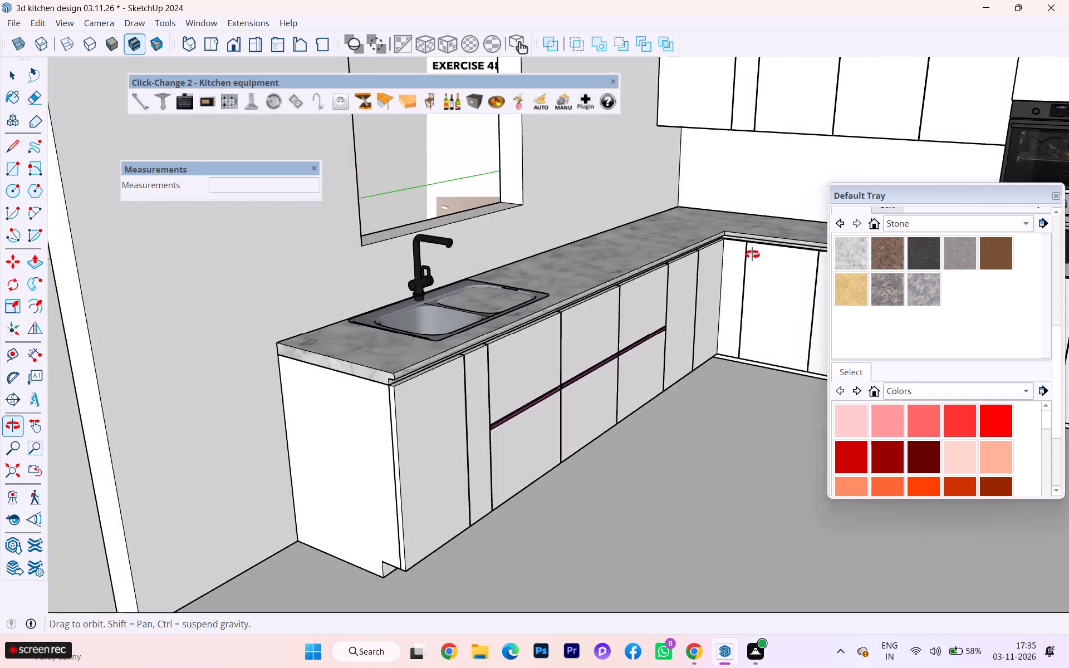
{"action": "middle_click_drag", "start_coordinate": [752, 254], "coordinate": [440, 415]}
{"action": "scroll", "coordinate": [409, 355], "scroll_direction": "down", "scroll_amount": 1}
{"action": "scroll", "coordinate": [407, 354], "scroll_direction": "up", "scroll_amount": 3}
{"action": "scroll", "coordinate": [376, 297], "scroll_direction": "up", "scroll_amount": 9}
{"action": "scroll", "coordinate": [377, 296], "scroll_direction": "down", "scroll_amount": 2}
{"action": "scroll", "coordinate": [377, 296], "scroll_direction": "up", "scroll_amount": 1}
{"action": "scroll", "coordinate": [377, 296], "scroll_direction": "down", "scroll_amount": 2}
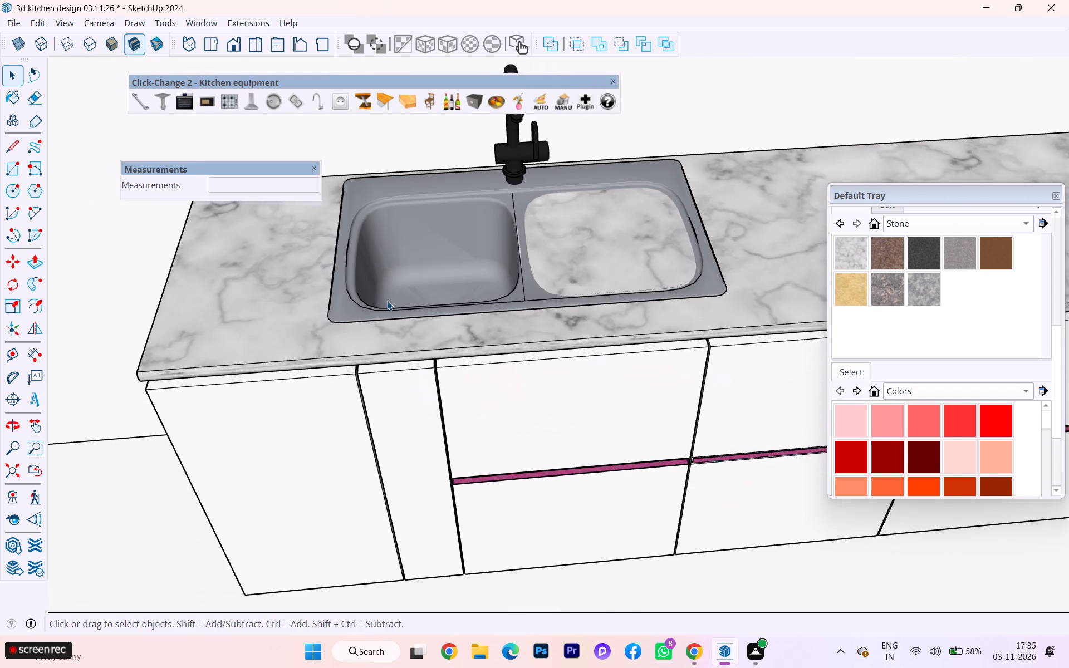
{"action": "scroll", "coordinate": [389, 299], "scroll_direction": "down", "scroll_amount": 1}
{"action": "scroll", "coordinate": [389, 299], "scroll_direction": "up", "scroll_amount": 5}
{"action": "scroll", "coordinate": [389, 299], "scroll_direction": "down", "scroll_amount": 2}
{"action": "scroll", "coordinate": [390, 299], "scroll_direction": "up", "scroll_amount": 1}
{"action": "scroll", "coordinate": [390, 299], "scroll_direction": "down", "scroll_amount": 1}
{"action": "scroll", "coordinate": [437, 310], "scroll_direction": "down", "scroll_amount": 7}
{"action": "scroll", "coordinate": [437, 310], "scroll_direction": "up", "scroll_amount": 3}
{"action": "scroll", "coordinate": [437, 310], "scroll_direction": "down", "scroll_amount": 2}
{"action": "scroll", "coordinate": [437, 310], "scroll_direction": "up", "scroll_amount": 2}
{"action": "scroll", "coordinate": [437, 310], "scroll_direction": "down", "scroll_amount": 3}
{"action": "scroll", "coordinate": [440, 303], "scroll_direction": "up", "scroll_amount": 1}
{"action": "scroll", "coordinate": [440, 303], "scroll_direction": "down", "scroll_amount": 6}
{"action": "scroll", "coordinate": [510, 284], "scroll_direction": "down", "scroll_amount": 1}
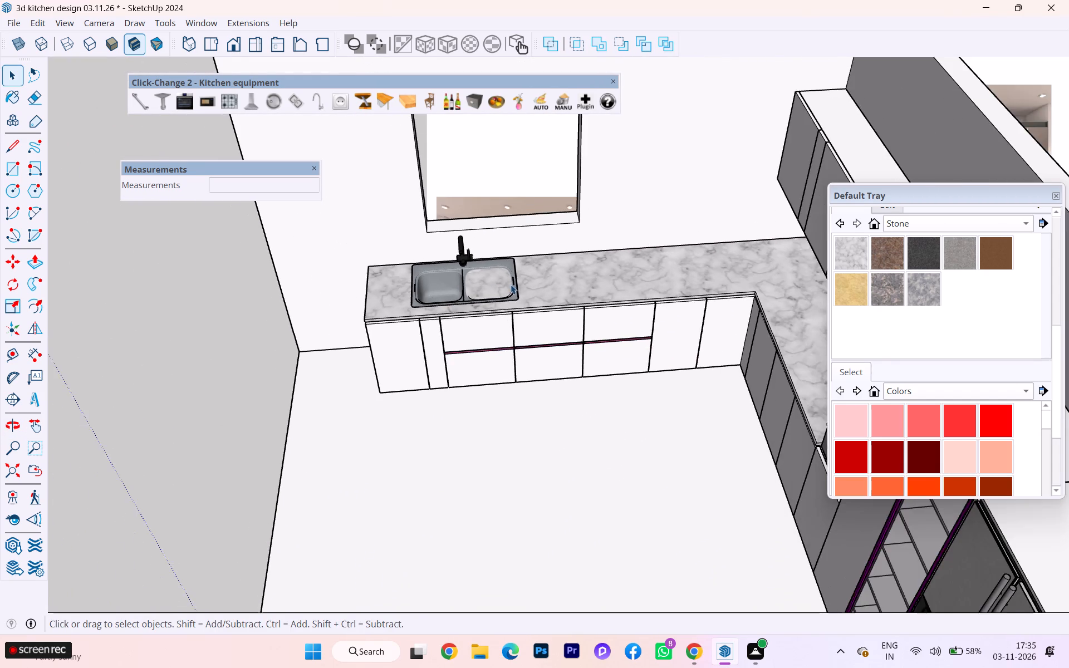
{"action": "middle_click_drag", "start_coordinate": [534, 275], "coordinate": [644, 229]}
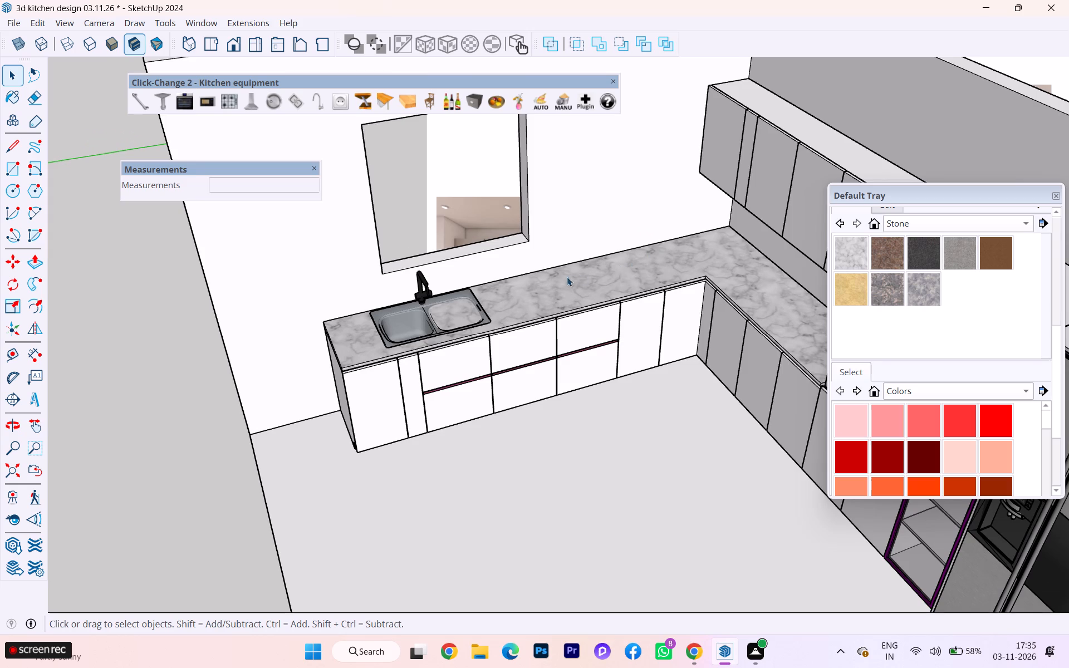
{"action": "scroll", "coordinate": [540, 277], "scroll_direction": "up", "scroll_amount": 4}
{"action": "scroll", "coordinate": [540, 277], "scroll_direction": "down", "scroll_amount": 1}
{"action": "scroll", "coordinate": [540, 277], "scroll_direction": "up", "scroll_amount": 1}
{"action": "scroll", "coordinate": [540, 277], "scroll_direction": "down", "scroll_amount": 4}
{"action": "scroll", "coordinate": [540, 277], "scroll_direction": "up", "scroll_amount": 2}
{"action": "scroll", "coordinate": [540, 277], "scroll_direction": "down", "scroll_amount": 5}
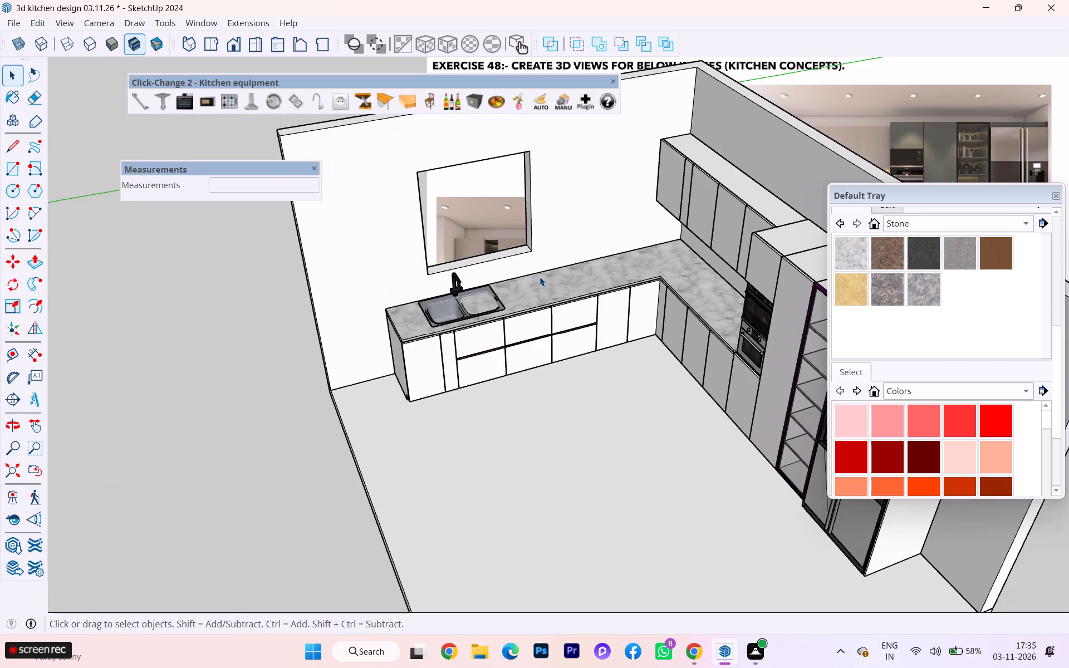
Draw a rectangle on the worktop surface inside the outline of the sink's right basin.
{"action": "left_click", "coordinate": [540, 277]}
{"action": "triple_click", "coordinate": [540, 278]}
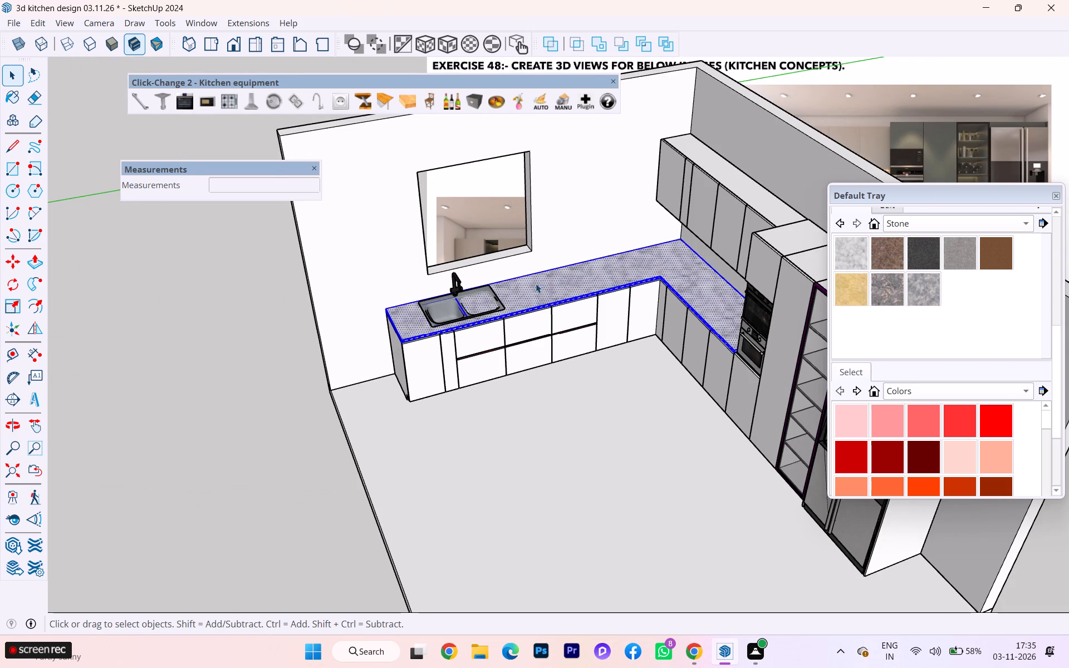
{"action": "scroll", "coordinate": [514, 289], "scroll_direction": "down", "scroll_amount": 1}
{"action": "scroll", "coordinate": [511, 289], "scroll_direction": "up", "scroll_amount": 2}
{"action": "scroll", "coordinate": [508, 289], "scroll_direction": "down", "scroll_amount": 3}
{"action": "scroll", "coordinate": [508, 289], "scroll_direction": "up", "scroll_amount": 3}
{"action": "scroll", "coordinate": [443, 289], "scroll_direction": "down", "scroll_amount": 2}
{"action": "scroll", "coordinate": [443, 289], "scroll_direction": "up", "scroll_amount": 10}
{"action": "scroll", "coordinate": [442, 289], "scroll_direction": "down", "scroll_amount": 4}
{"action": "scroll", "coordinate": [442, 289], "scroll_direction": "up", "scroll_amount": 2}
{"action": "scroll", "coordinate": [449, 296], "scroll_direction": "down", "scroll_amount": 1}
{"action": "scroll", "coordinate": [452, 298], "scroll_direction": "up", "scroll_amount": 3}
{"action": "scroll", "coordinate": [453, 308], "scroll_direction": "down", "scroll_amount": 1}
{"action": "scroll", "coordinate": [453, 308], "scroll_direction": "up", "scroll_amount": 2}
{"action": "scroll", "coordinate": [453, 308], "scroll_direction": "down", "scroll_amount": 8}
{"action": "scroll", "coordinate": [453, 308], "scroll_direction": "up", "scroll_amount": 3}
{"action": "scroll", "coordinate": [458, 317], "scroll_direction": "down", "scroll_amount": 1}
{"action": "scroll", "coordinate": [458, 317], "scroll_direction": "up", "scroll_amount": 1}
{"action": "scroll", "coordinate": [458, 317], "scroll_direction": "down", "scroll_amount": 2}
{"action": "scroll", "coordinate": [458, 317], "scroll_direction": "up", "scroll_amount": 3}
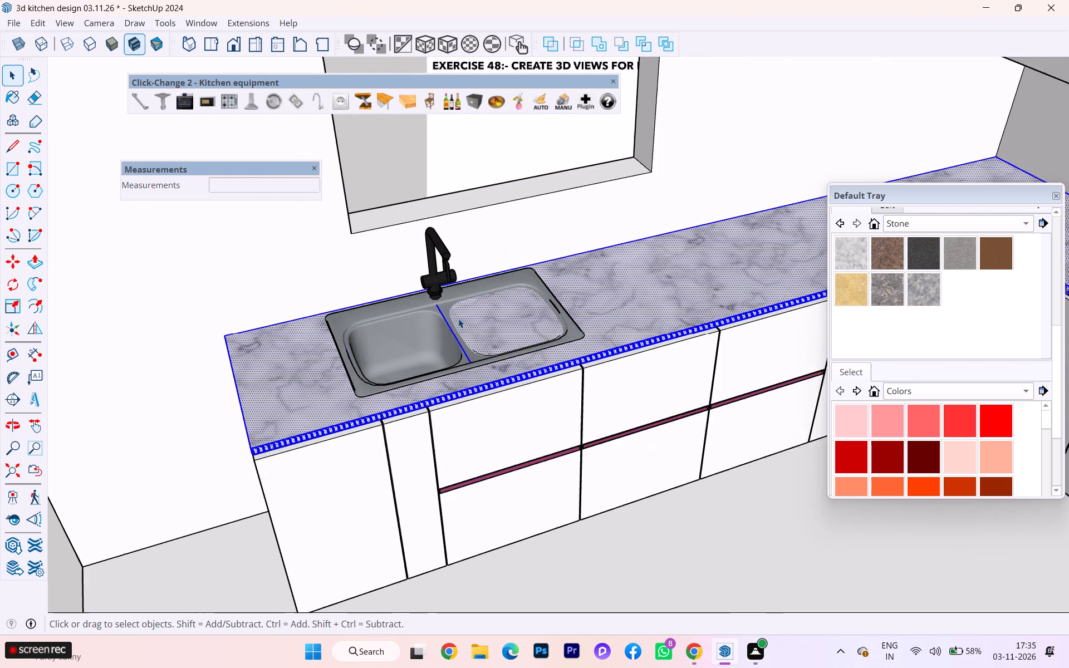
{"action": "scroll", "coordinate": [458, 318], "scroll_direction": "up", "scroll_amount": 4}
{"action": "scroll", "coordinate": [462, 320], "scroll_direction": "down", "scroll_amount": 1}
{"action": "scroll", "coordinate": [462, 320], "scroll_direction": "up", "scroll_amount": 5}
{"action": "scroll", "coordinate": [462, 320], "scroll_direction": "down", "scroll_amount": 1}
{"action": "scroll", "coordinate": [462, 320], "scroll_direction": "up", "scroll_amount": 6}
{"action": "scroll", "coordinate": [462, 320], "scroll_direction": "down", "scroll_amount": 1}
{"action": "scroll", "coordinate": [462, 320], "scroll_direction": "up", "scroll_amount": 2}
{"action": "scroll", "coordinate": [462, 320], "scroll_direction": "down", "scroll_amount": 1}
{"action": "scroll", "coordinate": [462, 320], "scroll_direction": "up", "scroll_amount": 2}
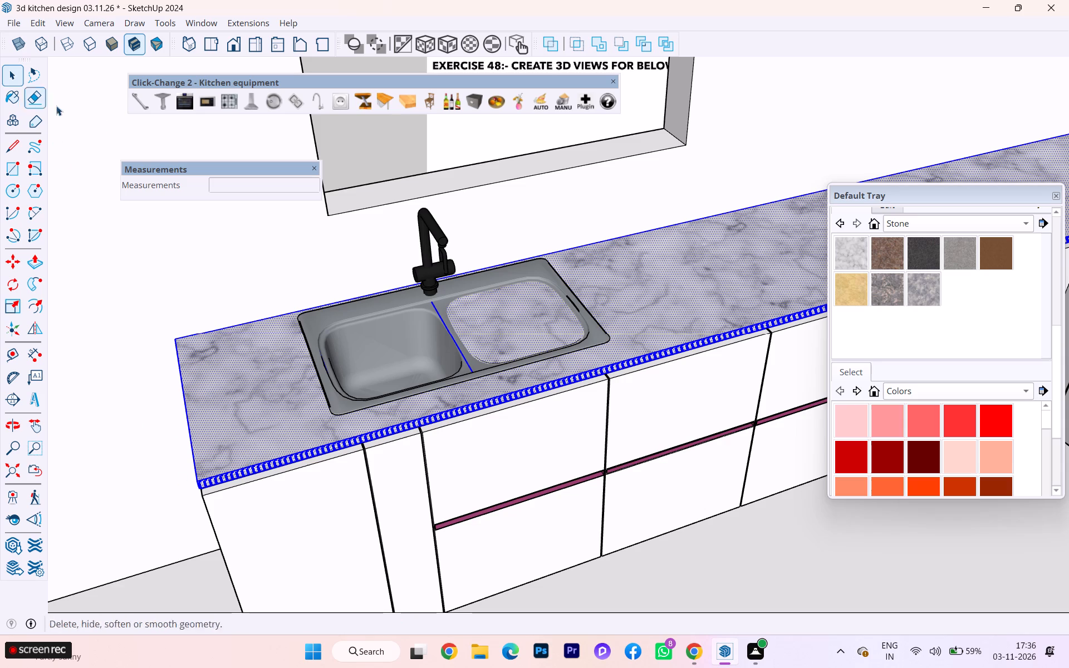
{"action": "left_click", "coordinate": [499, 317]}
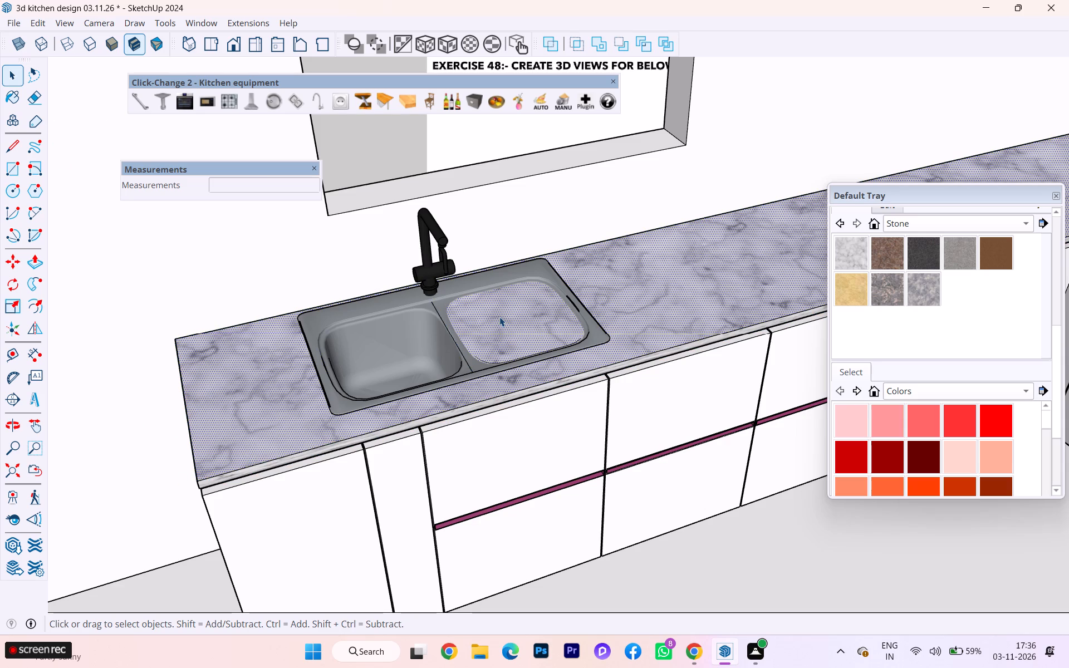
{"action": "key", "text": "r"}
{"action": "left_click", "coordinate": [470, 301]}
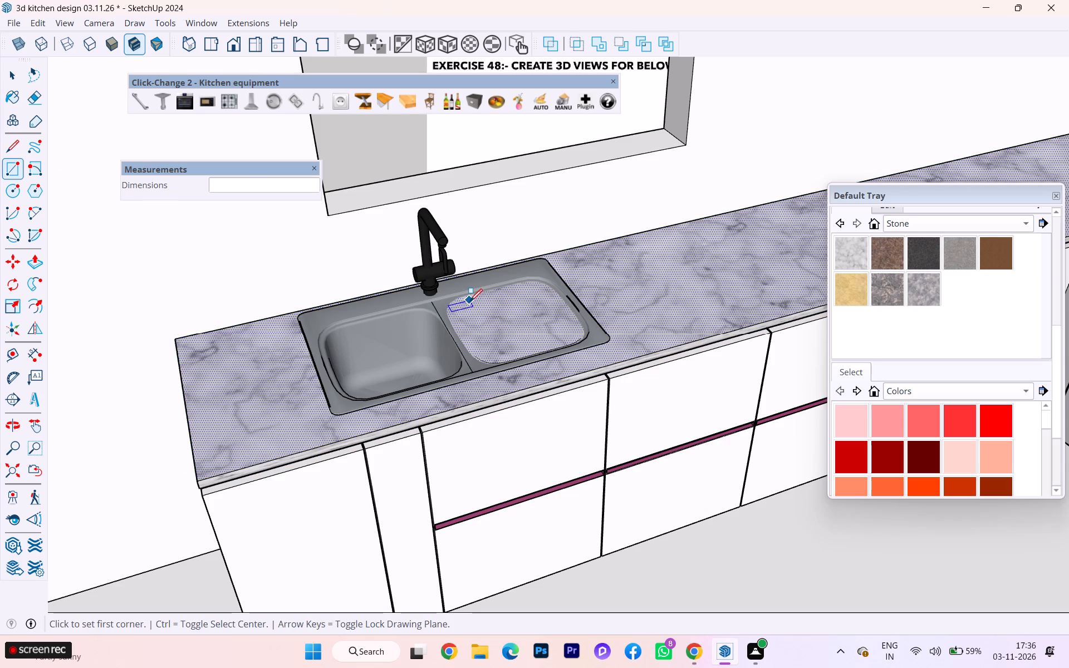
{"action": "left_click", "coordinate": [566, 329]}
{"action": "key", "text": "space"}
{"action": "scroll", "coordinate": [494, 308], "scroll_direction": "up", "scroll_amount": 3}
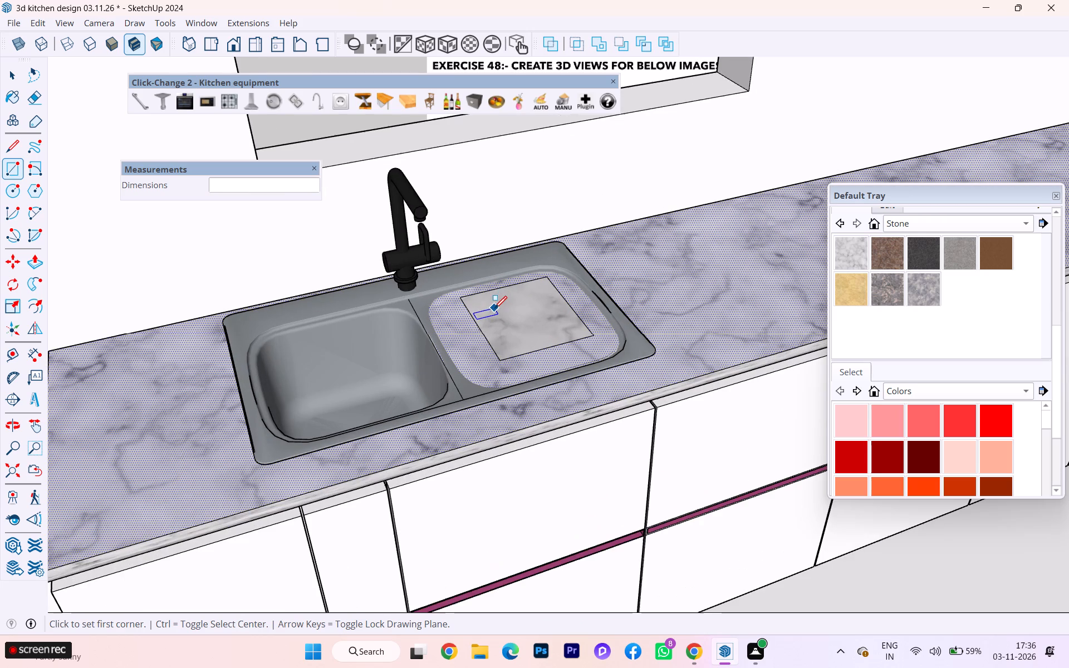
{"action": "left_click", "coordinate": [27, 78]}
{"action": "left_click", "coordinate": [14, 77]}
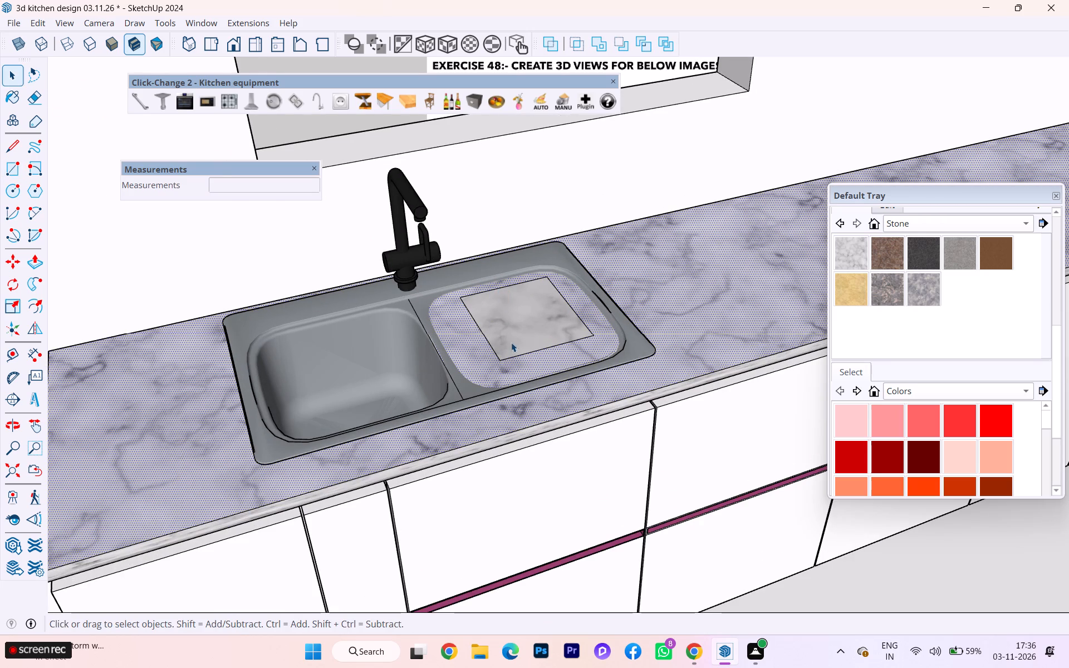
Push the rectangle in the right basin about 5" down to cut an opening in the worktop.
{"action": "left_click", "coordinate": [513, 345]}
{"action": "key", "text": "p"}
{"action": "left_click", "coordinate": [517, 334]}
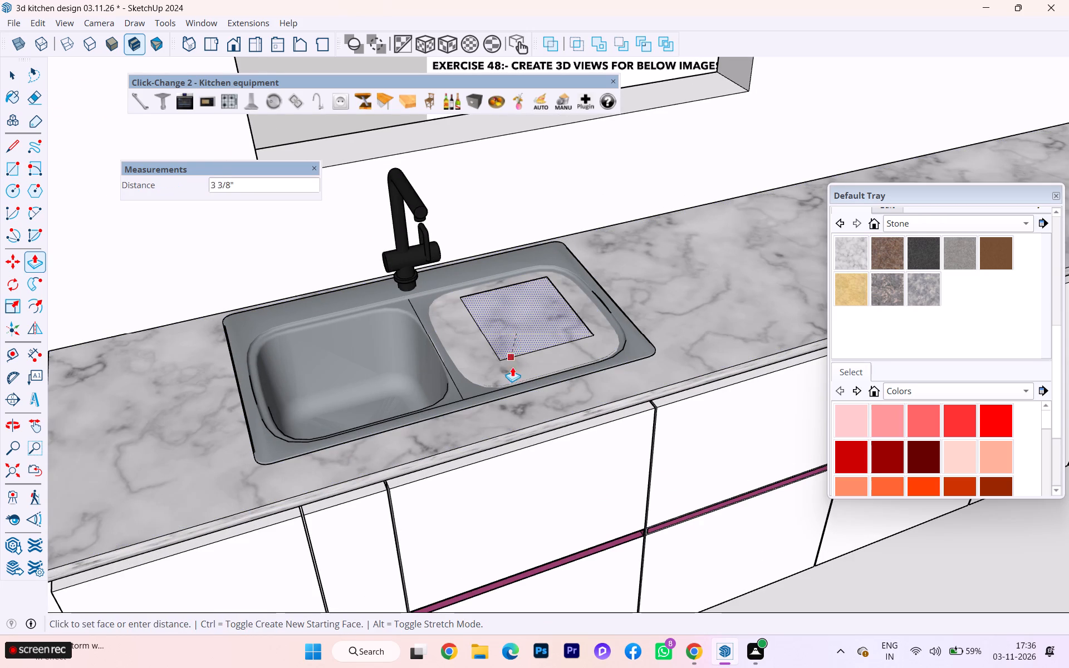
{"action": "left_click", "coordinate": [493, 380]}
Push the right opening's divider-side face about 4 3/8" outward, toward the divider between the two basins.
{"action": "middle_click_drag", "start_coordinate": [528, 316], "coordinate": [405, 385]}
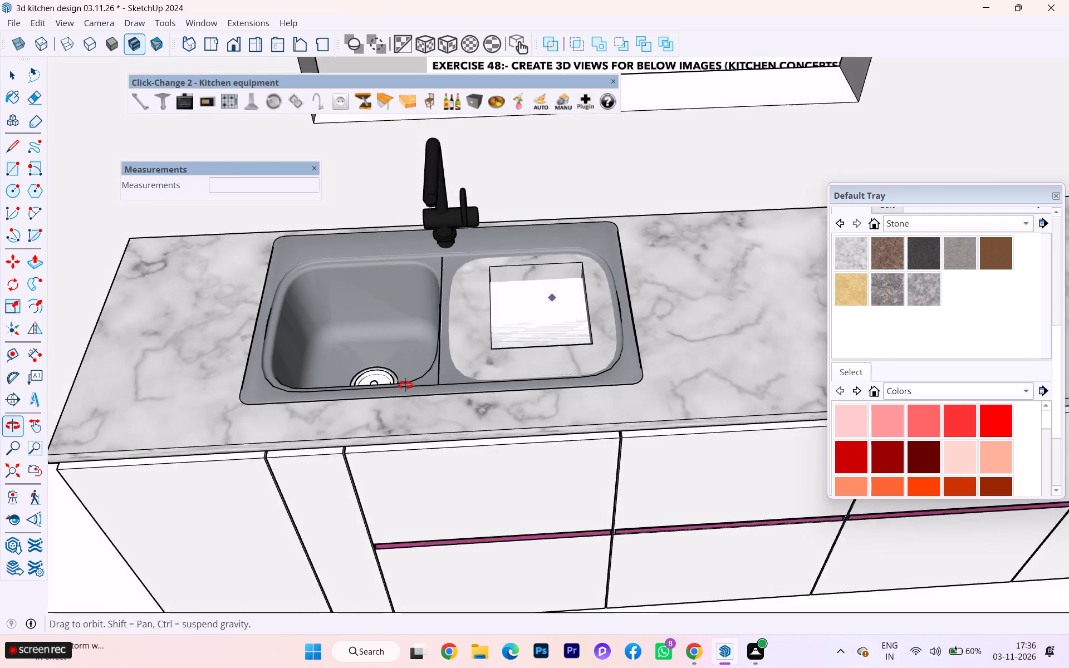
{"action": "middle_click_drag", "start_coordinate": [405, 385], "coordinate": [218, 376]}
{"action": "scroll", "coordinate": [617, 309], "scroll_direction": "up", "scroll_amount": 3}
{"action": "scroll", "coordinate": [617, 309], "scroll_direction": "down", "scroll_amount": 1}
{"action": "scroll", "coordinate": [617, 309], "scroll_direction": "up", "scroll_amount": 7}
{"action": "scroll", "coordinate": [465, 291], "scroll_direction": "down", "scroll_amount": 1}
{"action": "scroll", "coordinate": [469, 291], "scroll_direction": "up", "scroll_amount": 10}
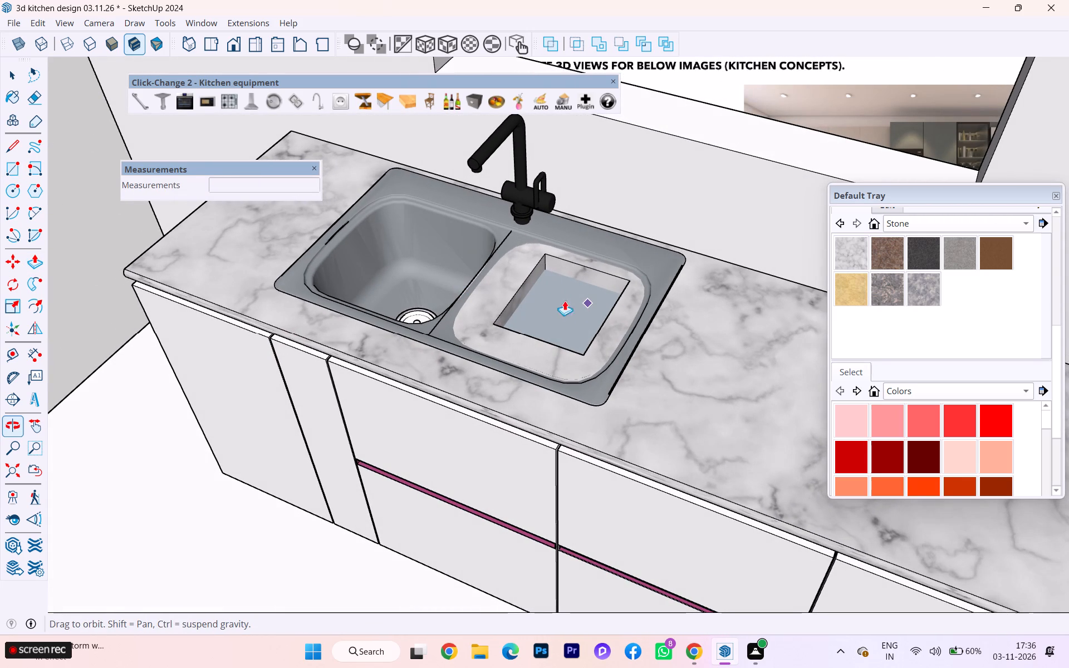
{"action": "scroll", "coordinate": [551, 307], "scroll_direction": "down", "scroll_amount": 1}
{"action": "scroll", "coordinate": [537, 308], "scroll_direction": "up", "scroll_amount": 15}
{"action": "scroll", "coordinate": [534, 287], "scroll_direction": "up", "scroll_amount": 7}
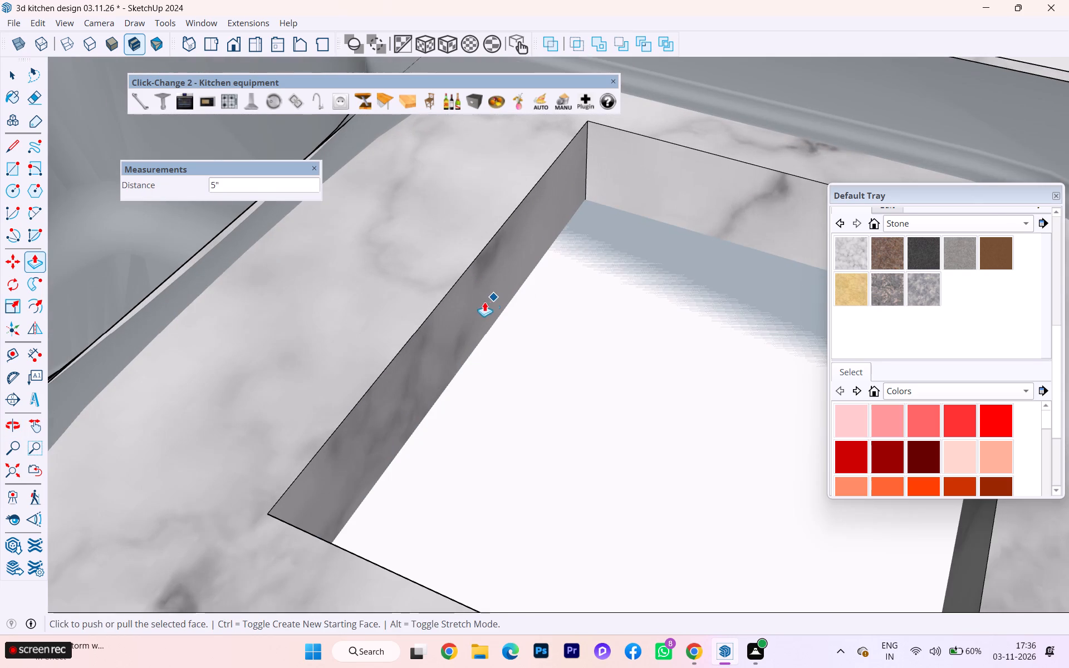
{"action": "left_click", "coordinate": [429, 325]}
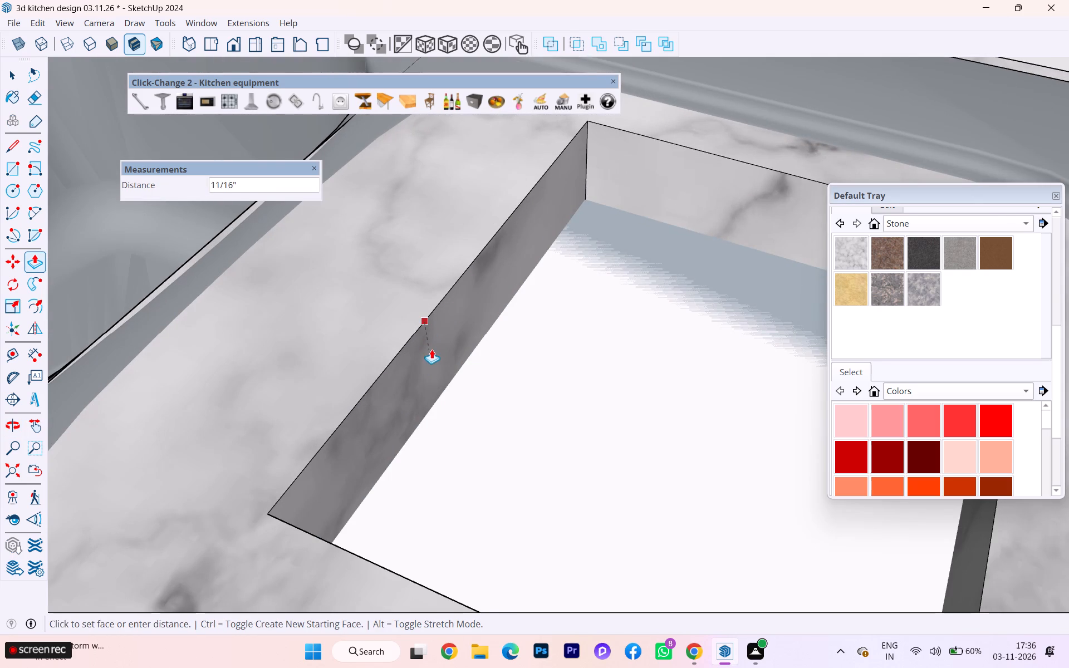
{"action": "key", "text": "Escape"}
{"action": "left_click", "coordinate": [423, 381]}
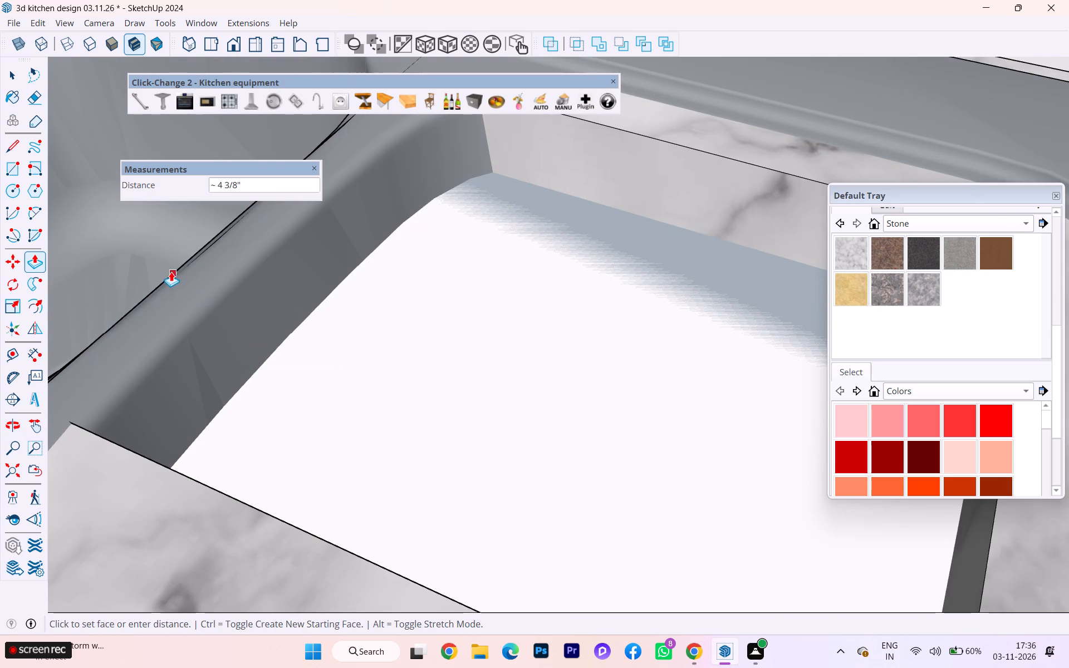
{"action": "scroll", "coordinate": [266, 289], "scroll_direction": "down", "scroll_amount": 5}
{"action": "scroll", "coordinate": [395, 313], "scroll_direction": "up", "scroll_amount": 3}
{"action": "scroll", "coordinate": [395, 313], "scroll_direction": "down", "scroll_amount": 3}
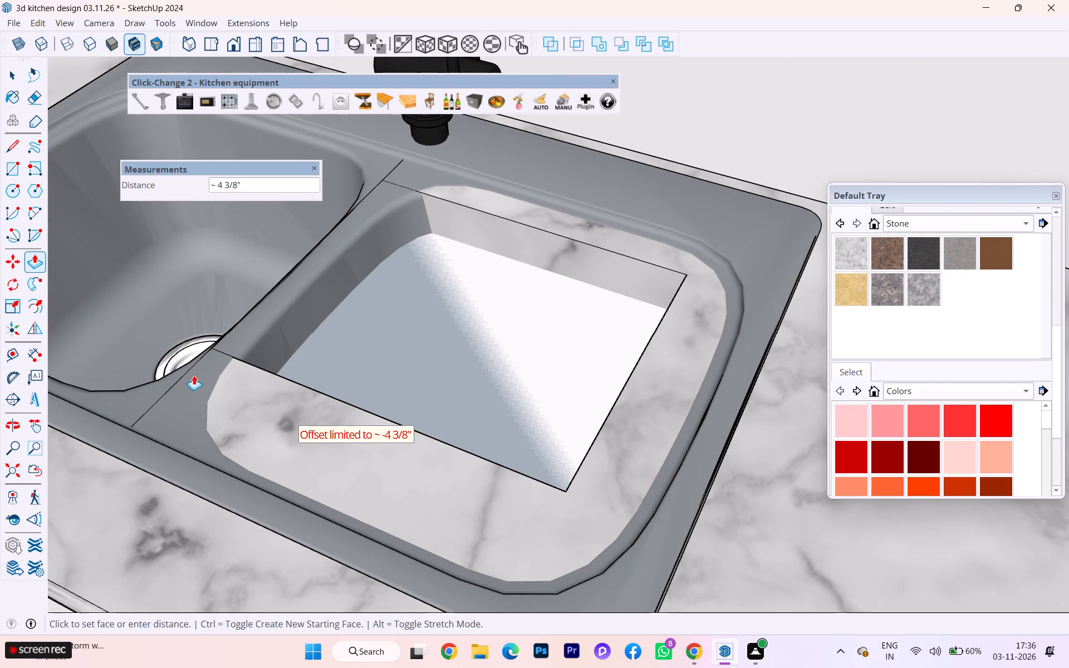
{"action": "scroll", "coordinate": [166, 394], "scroll_direction": "up", "scroll_amount": 4}
{"action": "left_click", "coordinate": [164, 396]}
Push the bottom face of the right basin's opening about 3 15/16" deeper.
{"action": "scroll", "coordinate": [349, 346], "scroll_direction": "up", "scroll_amount": 5}
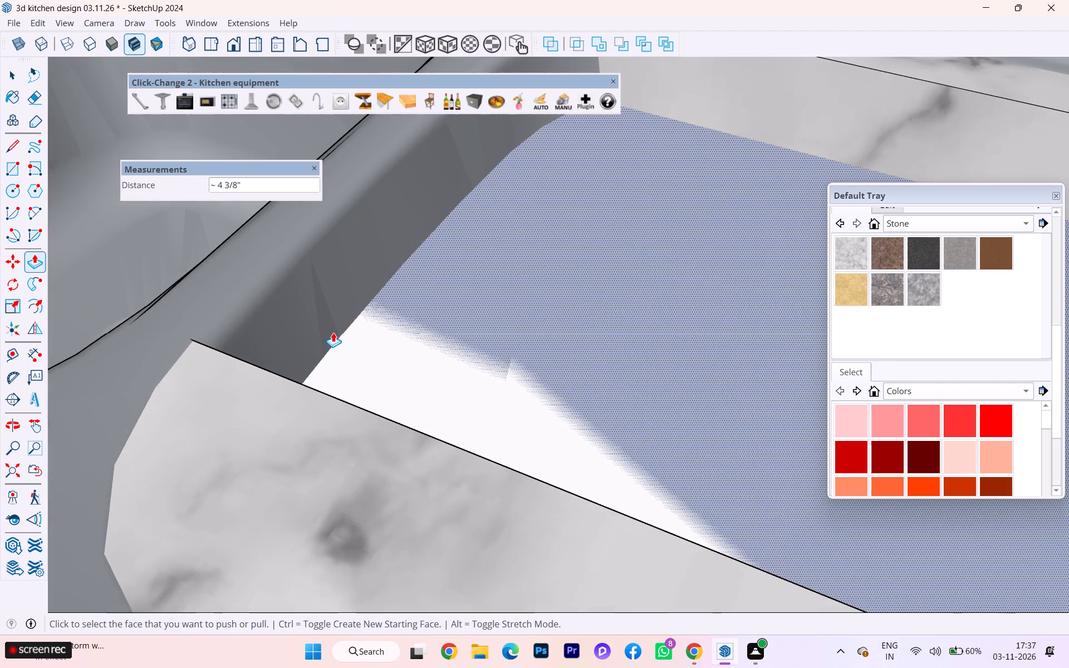
{"action": "middle_click_drag", "start_coordinate": [291, 331], "coordinate": [658, 280]}
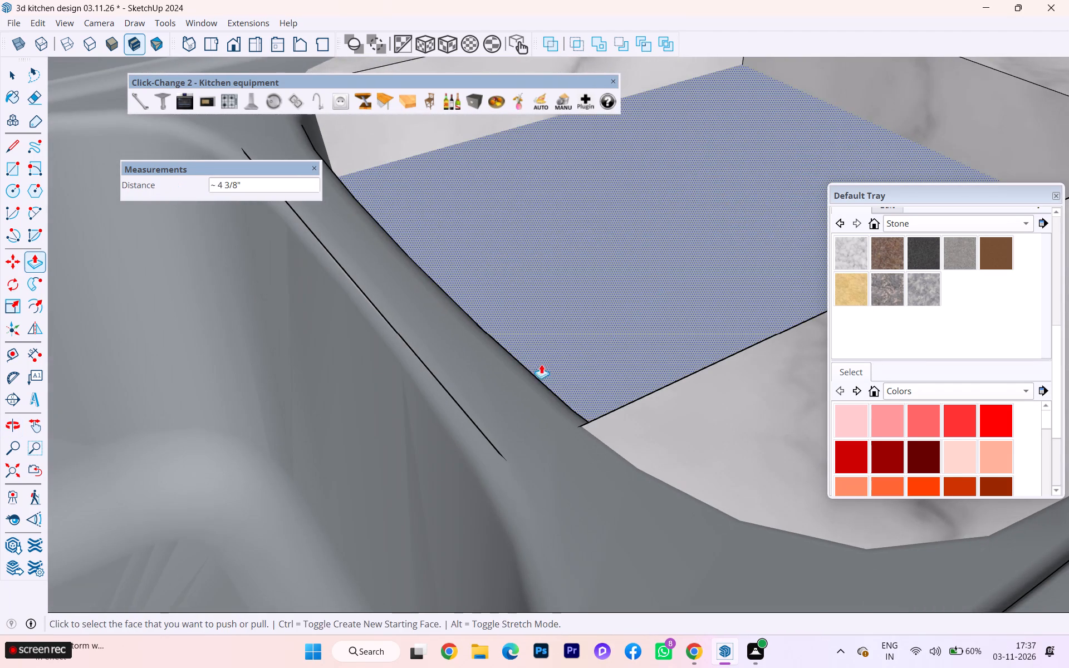
{"action": "scroll", "coordinate": [531, 371], "scroll_direction": "up", "scroll_amount": 4}
{"action": "left_click", "coordinate": [428, 402]}
{"action": "scroll", "coordinate": [494, 392], "scroll_direction": "down", "scroll_amount": 1}
{"action": "middle_click_drag", "start_coordinate": [419, 399], "coordinate": [169, 386]}
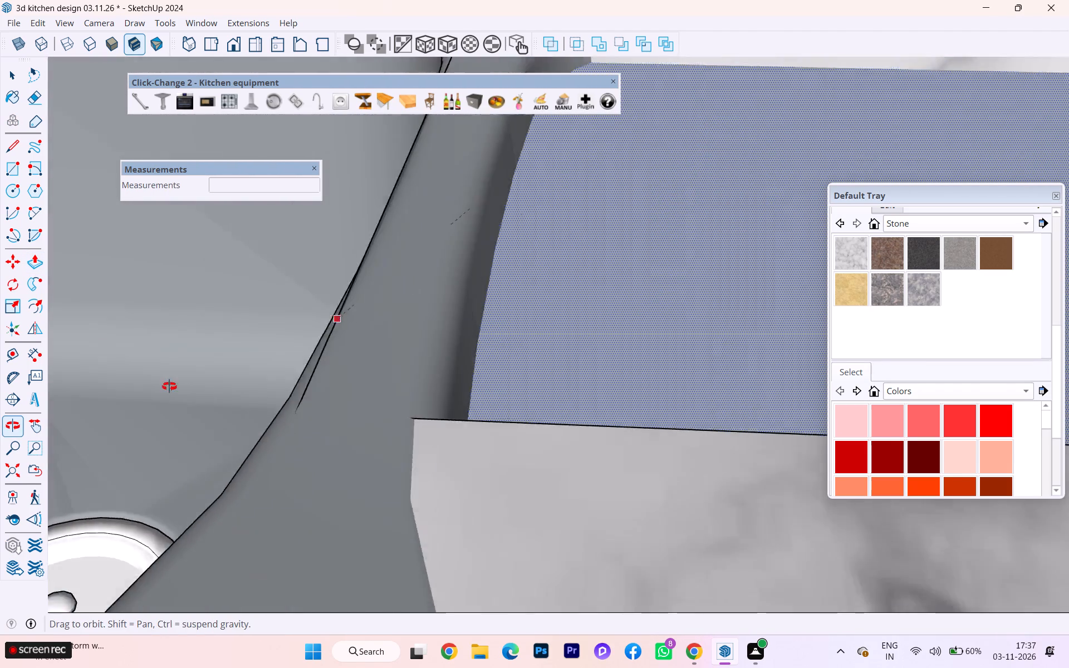
{"action": "middle_click_drag", "start_coordinate": [169, 386], "coordinate": [92, 352]}
{"action": "scroll", "coordinate": [503, 366], "scroll_direction": "down", "scroll_amount": 2}
{"action": "middle_click_drag", "start_coordinate": [504, 366], "coordinate": [246, 396]}
{"action": "scroll", "coordinate": [451, 307], "scroll_direction": "down", "scroll_amount": 1}
{"action": "scroll", "coordinate": [483, 310], "scroll_direction": "up", "scroll_amount": 1}
{"action": "scroll", "coordinate": [487, 310], "scroll_direction": "down", "scroll_amount": 9}
{"action": "scroll", "coordinate": [576, 330], "scroll_direction": "up", "scroll_amount": 1}
{"action": "scroll", "coordinate": [576, 330], "scroll_direction": "down", "scroll_amount": 1}
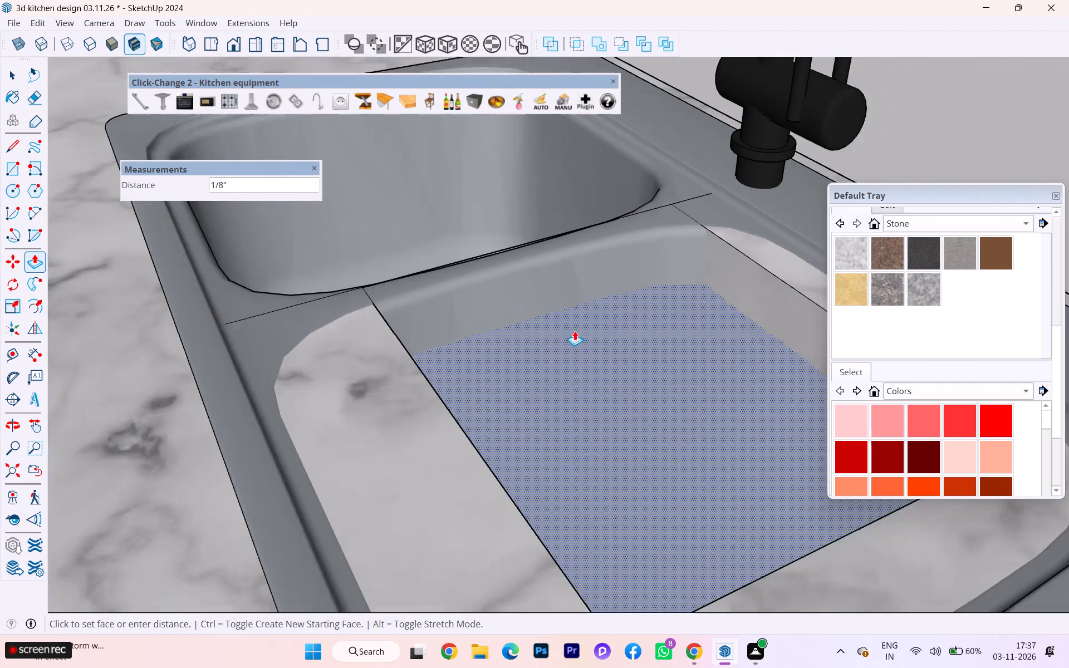
{"action": "scroll", "coordinate": [616, 454], "scroll_direction": "up", "scroll_amount": 3}
{"action": "left_click", "coordinate": [606, 423]}
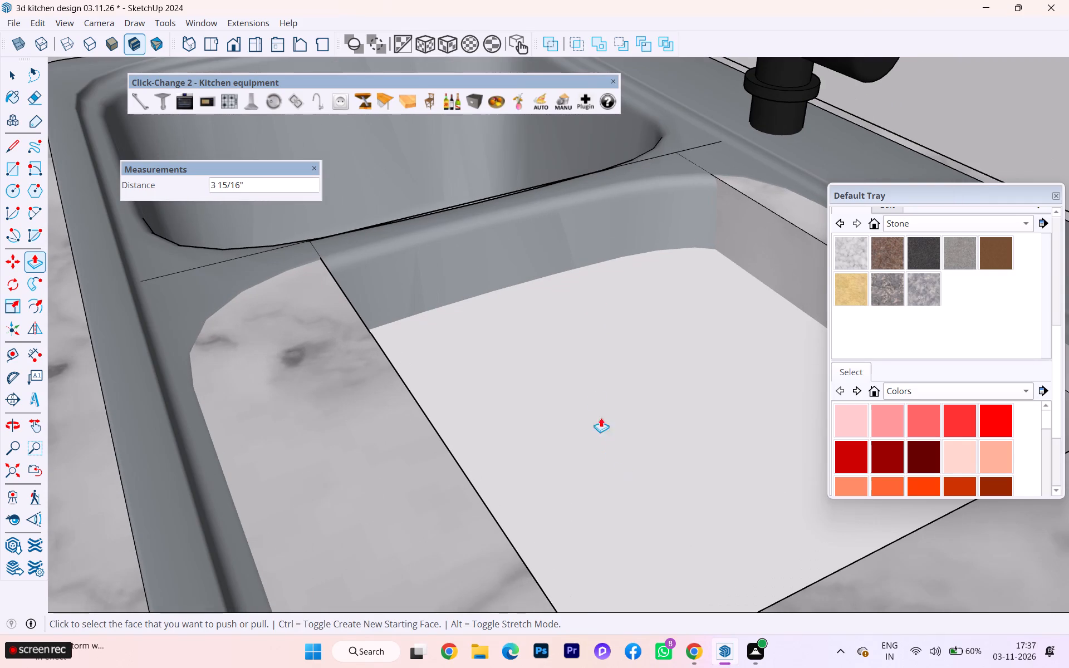
Push the right opening's front face about 3 7/8" outward so the worktop clears the basin's front.
{"action": "scroll", "coordinate": [603, 366], "scroll_direction": "down", "scroll_amount": 2}
{"action": "middle_click_drag", "start_coordinate": [602, 366], "coordinate": [145, 446]}
{"action": "left_click", "coordinate": [201, 296]}
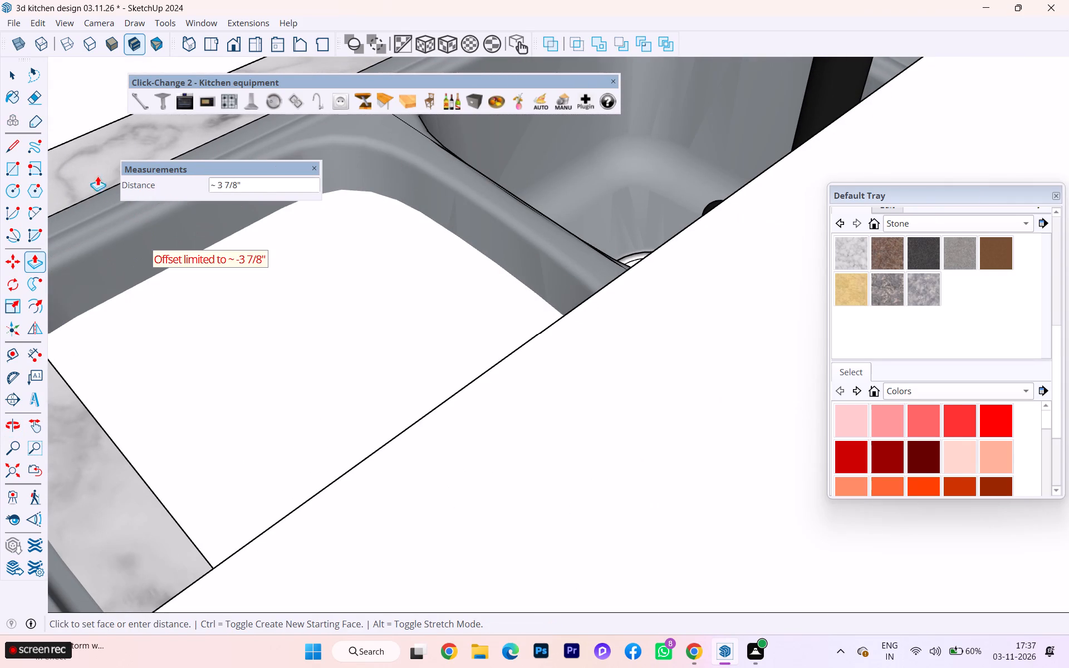
{"action": "left_click", "coordinate": [88, 166]}
Push the right opening's outer-side face about 2 3/4" outward, away from the divider, to clear the right basin.
{"action": "scroll", "coordinate": [351, 256], "scroll_direction": "down", "scroll_amount": 2}
{"action": "middle_click_drag", "start_coordinate": [404, 244], "coordinate": [992, 193]}
{"action": "scroll", "coordinate": [464, 267], "scroll_direction": "down", "scroll_amount": 1}
{"action": "middle_click_drag", "start_coordinate": [435, 270], "coordinate": [671, 277]}
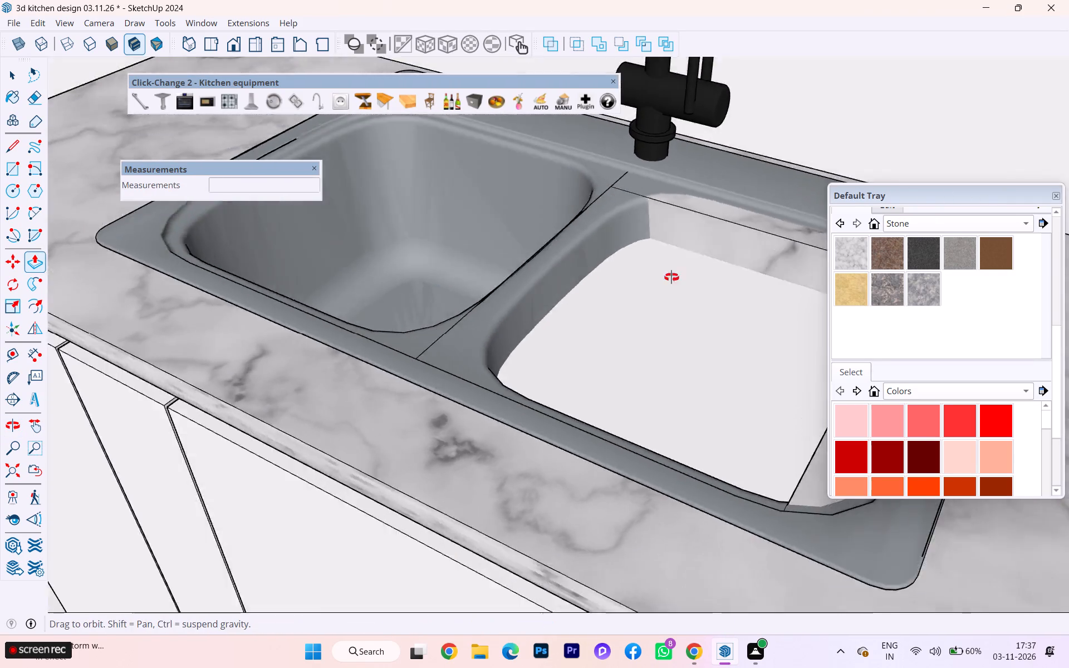
{"action": "middle_click_drag", "start_coordinate": [671, 277], "coordinate": [1019, 237]}
{"action": "scroll", "coordinate": [960, 234], "scroll_direction": "down", "scroll_amount": 1}
{"action": "scroll", "coordinate": [786, 159], "scroll_direction": "up", "scroll_amount": 1}
{"action": "scroll", "coordinate": [782, 158], "scroll_direction": "down", "scroll_amount": 1}
{"action": "scroll", "coordinate": [778, 156], "scroll_direction": "up", "scroll_amount": 2}
{"action": "left_click", "coordinate": [750, 153]}
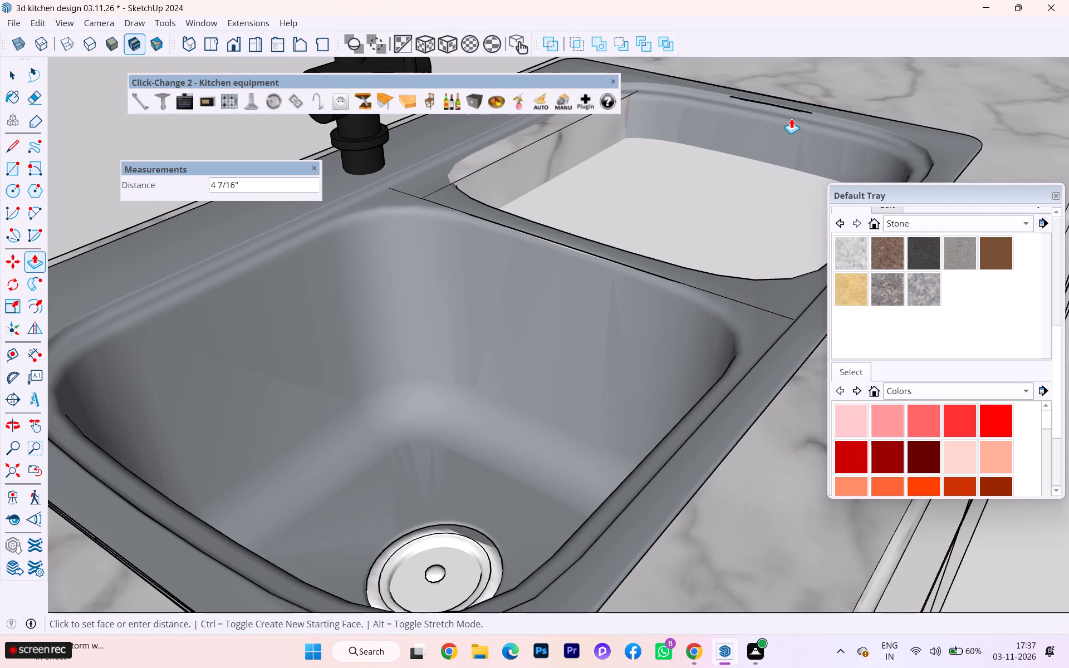
{"action": "left_click", "coordinate": [792, 107]}
Push the right opening's back face about 2 5/16" outward, past the right basin's rear wall.
{"action": "scroll", "coordinate": [759, 163], "scroll_direction": "down", "scroll_amount": 1}
{"action": "middle_click_drag", "start_coordinate": [740, 173], "coordinate": [714, 217]}
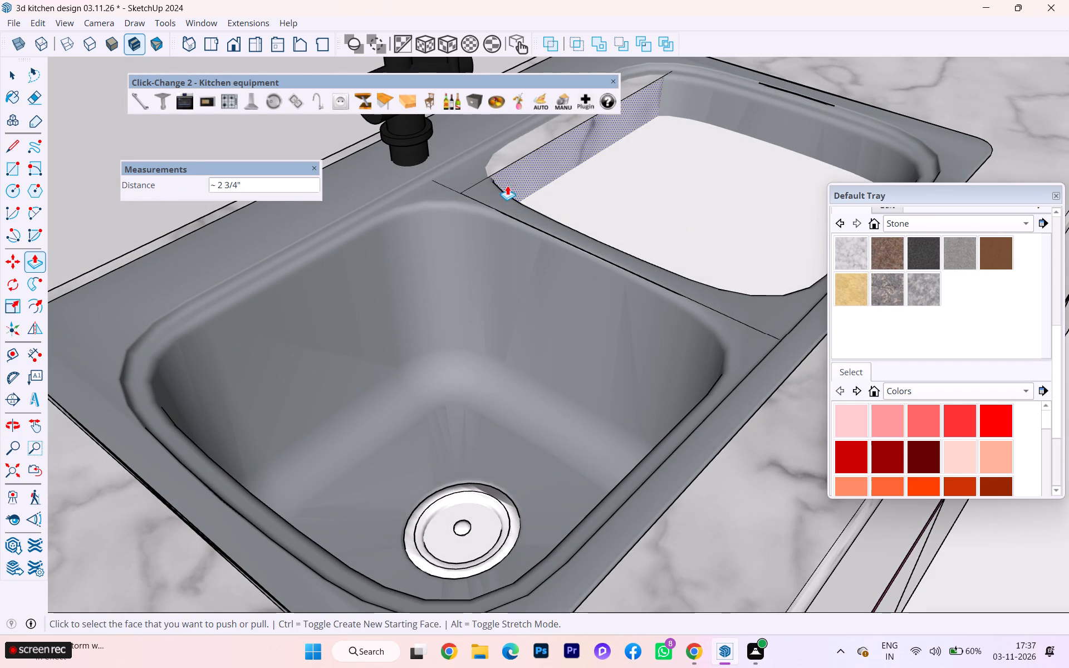
{"action": "left_click", "coordinate": [519, 167]}
{"action": "left_click", "coordinate": [465, 144]}
Inspect the finished right basin opening and the divider from several angles.
{"action": "scroll", "coordinate": [624, 186], "scroll_direction": "down", "scroll_amount": 1}
{"action": "middle_click_drag", "start_coordinate": [624, 187], "coordinate": [553, 201]}
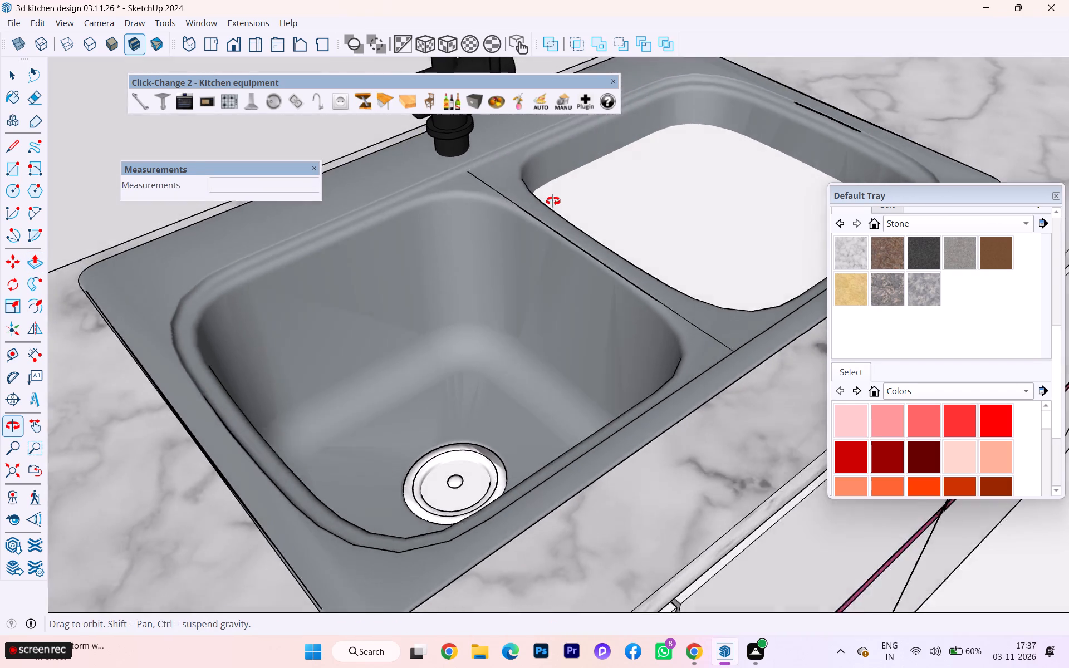
{"action": "middle_click_drag", "start_coordinate": [553, 201], "coordinate": [209, 313]}
{"action": "middle_click_drag", "start_coordinate": [538, 262], "coordinate": [78, 323]}
{"action": "scroll", "coordinate": [397, 335], "scroll_direction": "down", "scroll_amount": 1}
{"action": "middle_click_drag", "start_coordinate": [438, 357], "coordinate": [430, 342]}
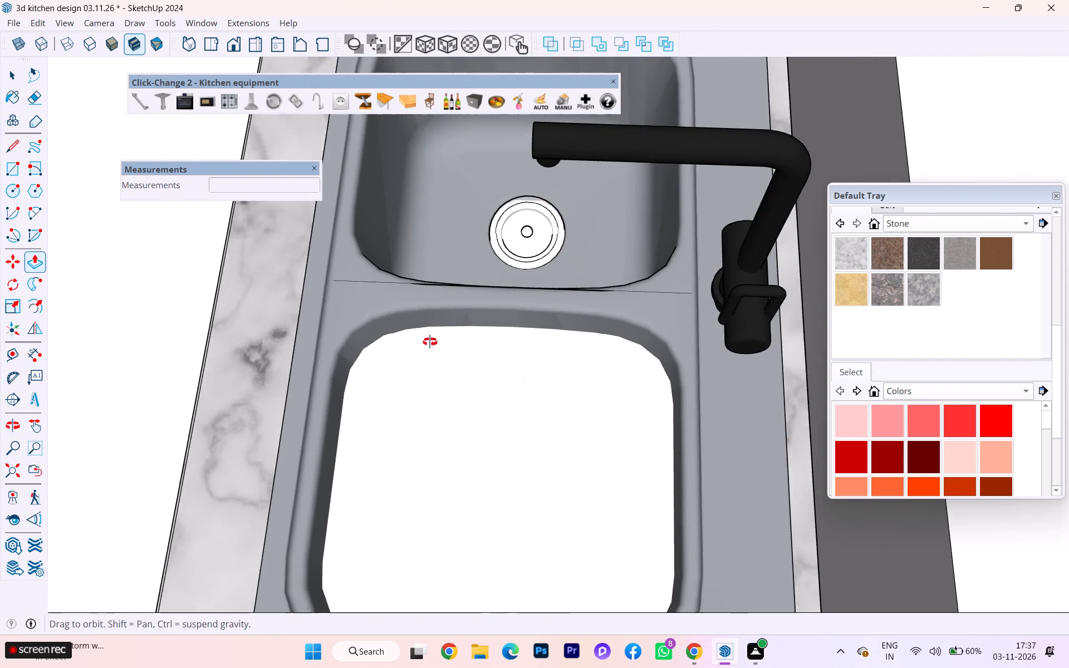
{"action": "middle_click_drag", "start_coordinate": [430, 342], "coordinate": [826, 207]}
{"action": "key", "text": "space"}
{"action": "scroll", "coordinate": [449, 352], "scroll_direction": "up", "scroll_amount": 5}
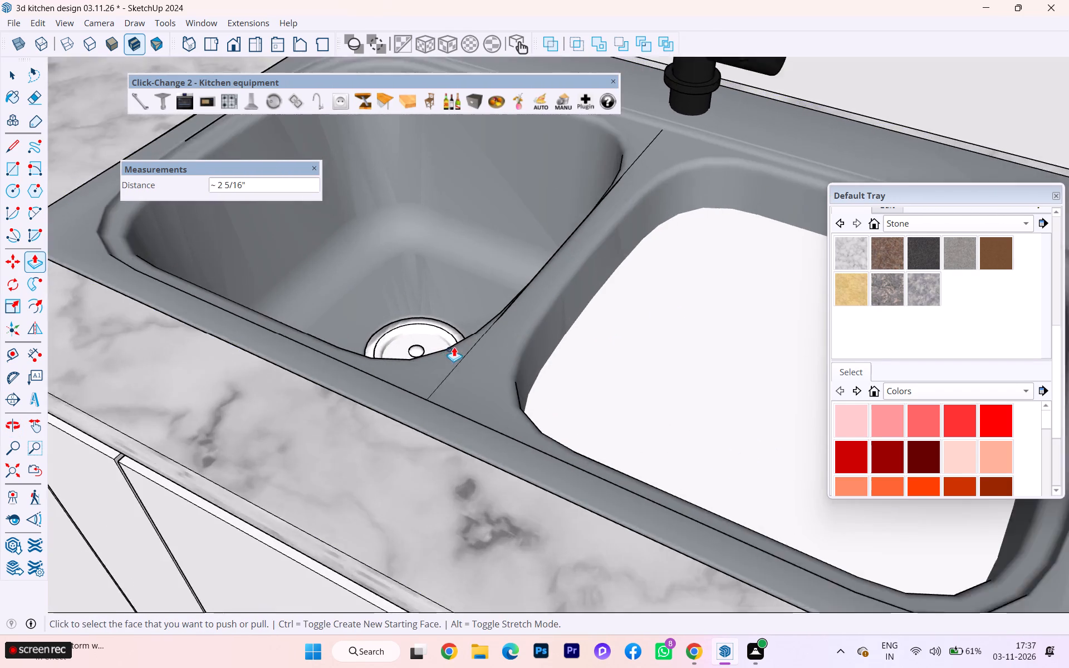
{"action": "scroll", "coordinate": [462, 335], "scroll_direction": "down", "scroll_amount": 2}
{"action": "middle_click_drag", "start_coordinate": [471, 330], "coordinate": [809, 292]}
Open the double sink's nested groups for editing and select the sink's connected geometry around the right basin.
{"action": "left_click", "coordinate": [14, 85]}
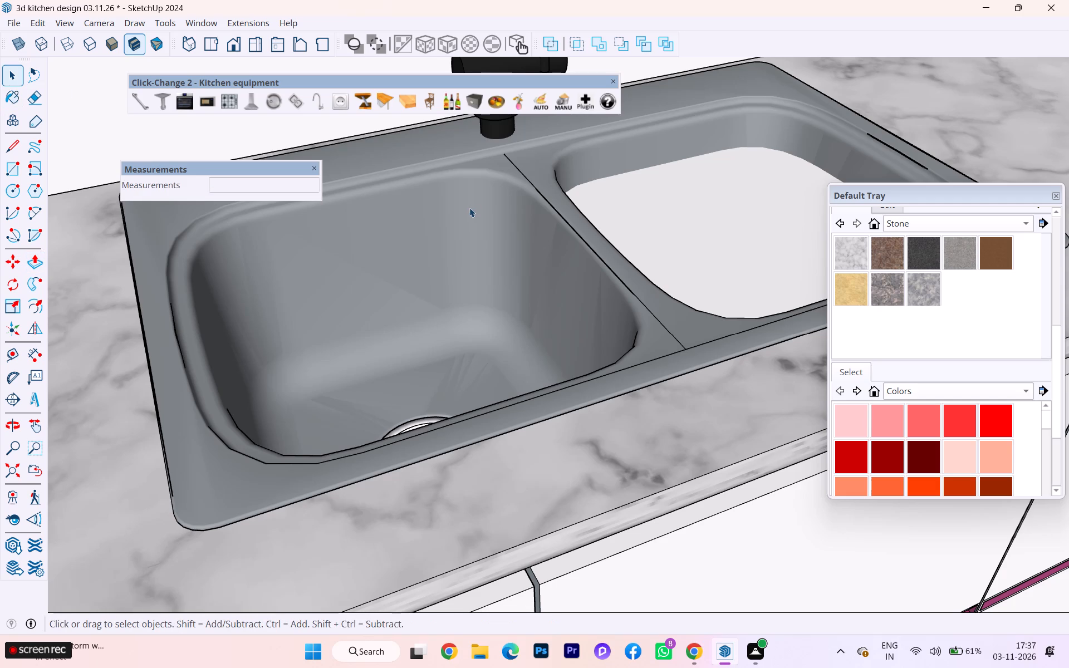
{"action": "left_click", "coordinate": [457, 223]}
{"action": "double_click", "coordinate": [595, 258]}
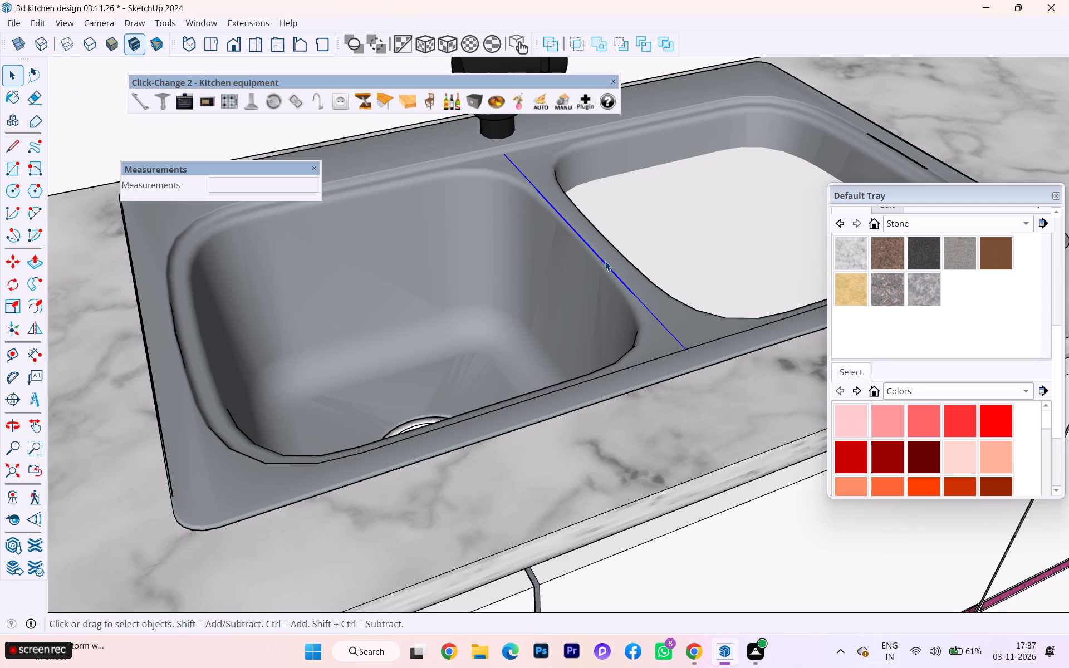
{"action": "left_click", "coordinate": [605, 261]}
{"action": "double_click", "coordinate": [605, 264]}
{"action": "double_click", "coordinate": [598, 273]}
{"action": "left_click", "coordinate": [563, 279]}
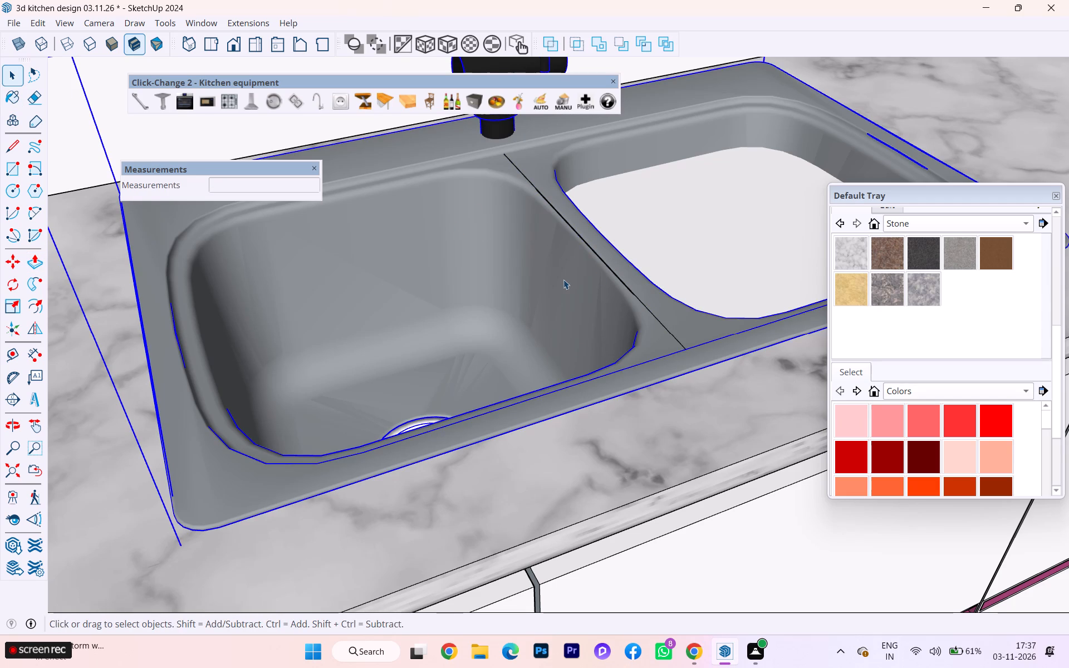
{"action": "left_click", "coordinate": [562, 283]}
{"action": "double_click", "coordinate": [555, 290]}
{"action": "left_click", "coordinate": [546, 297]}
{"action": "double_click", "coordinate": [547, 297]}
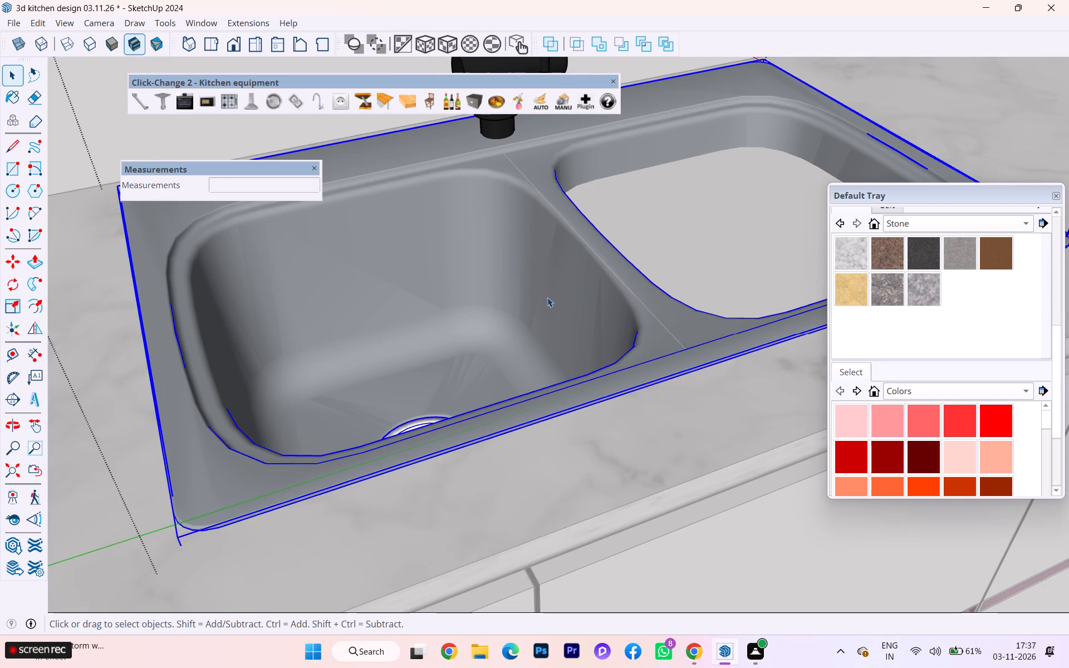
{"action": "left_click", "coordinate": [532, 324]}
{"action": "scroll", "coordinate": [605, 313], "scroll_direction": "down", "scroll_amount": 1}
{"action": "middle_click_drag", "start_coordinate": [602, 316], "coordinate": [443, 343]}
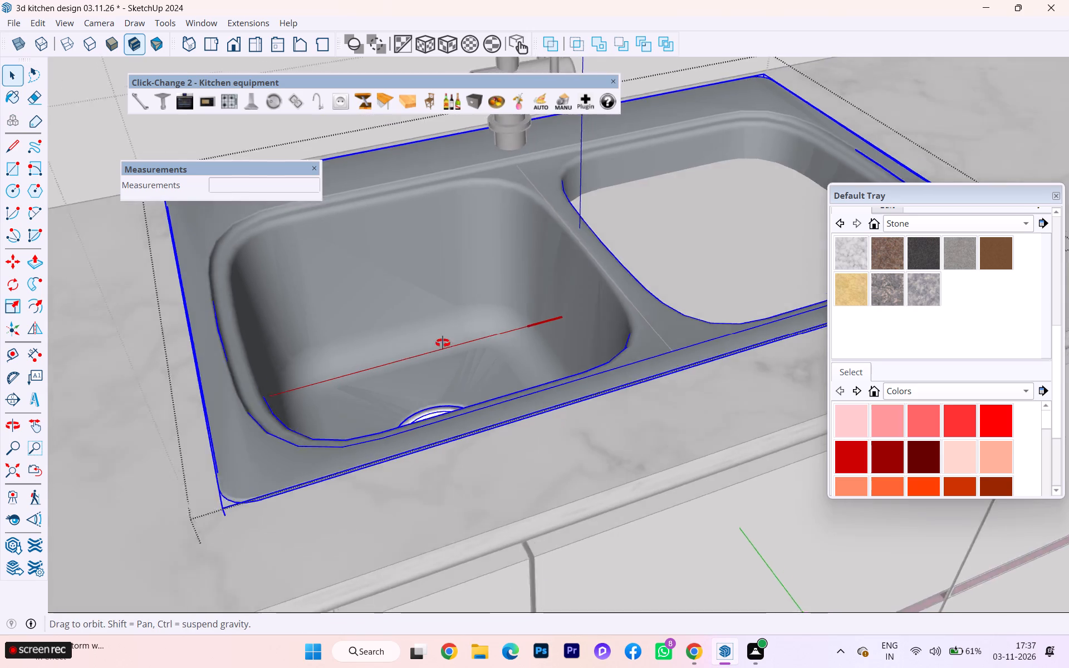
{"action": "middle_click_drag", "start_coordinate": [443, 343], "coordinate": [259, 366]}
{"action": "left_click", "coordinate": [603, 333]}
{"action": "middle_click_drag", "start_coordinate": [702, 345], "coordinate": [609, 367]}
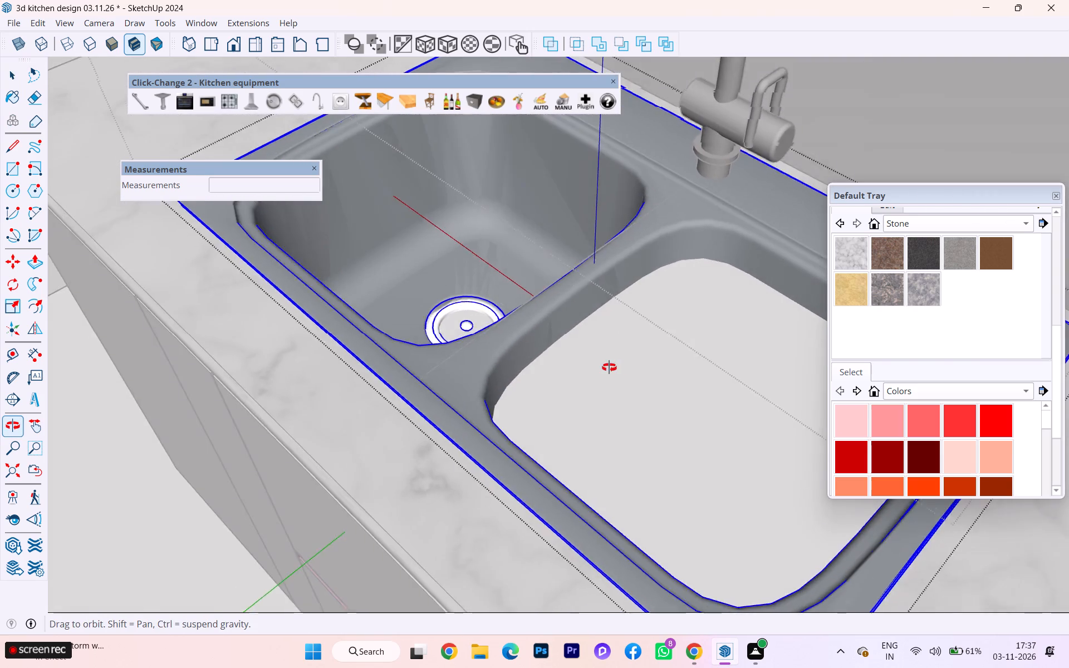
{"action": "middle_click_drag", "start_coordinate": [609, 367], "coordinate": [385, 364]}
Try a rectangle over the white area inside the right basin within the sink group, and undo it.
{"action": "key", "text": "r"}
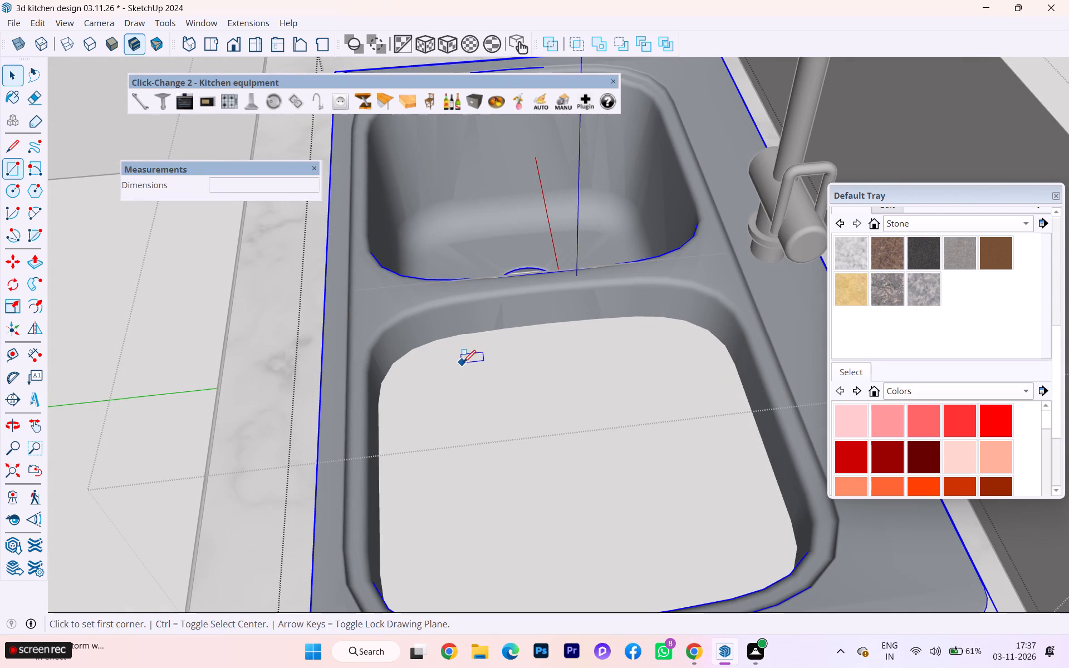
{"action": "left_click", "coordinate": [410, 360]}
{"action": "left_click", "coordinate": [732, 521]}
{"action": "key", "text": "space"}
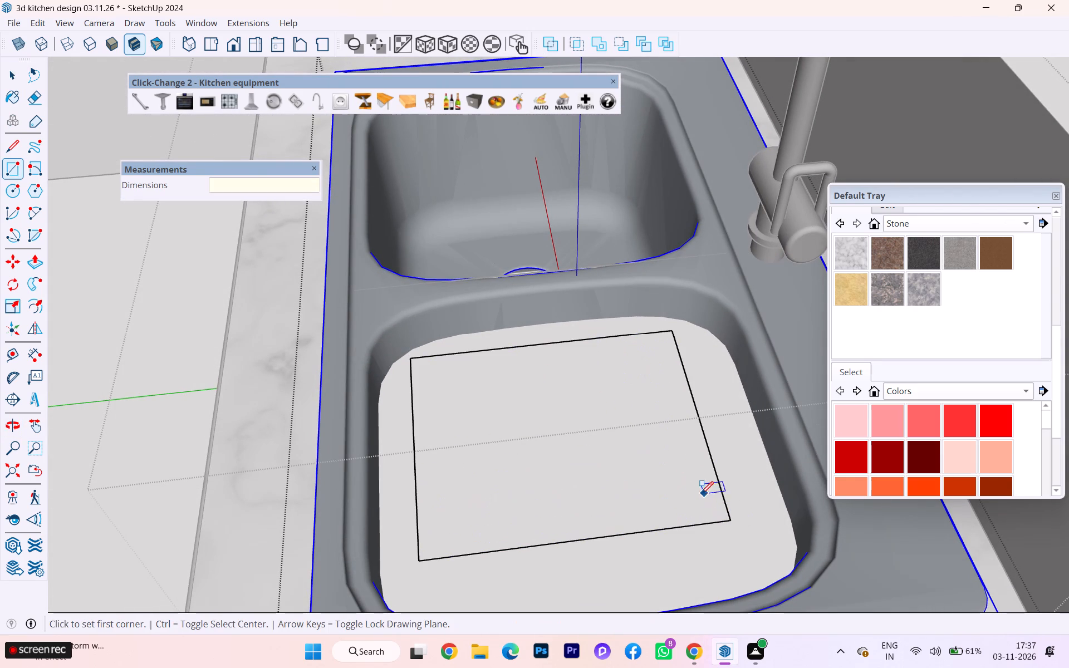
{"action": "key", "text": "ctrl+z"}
Leave the sink group, open the group containing the white surface beneath the right basin, and select that white face.
{"action": "left_click", "coordinate": [22, 73]}
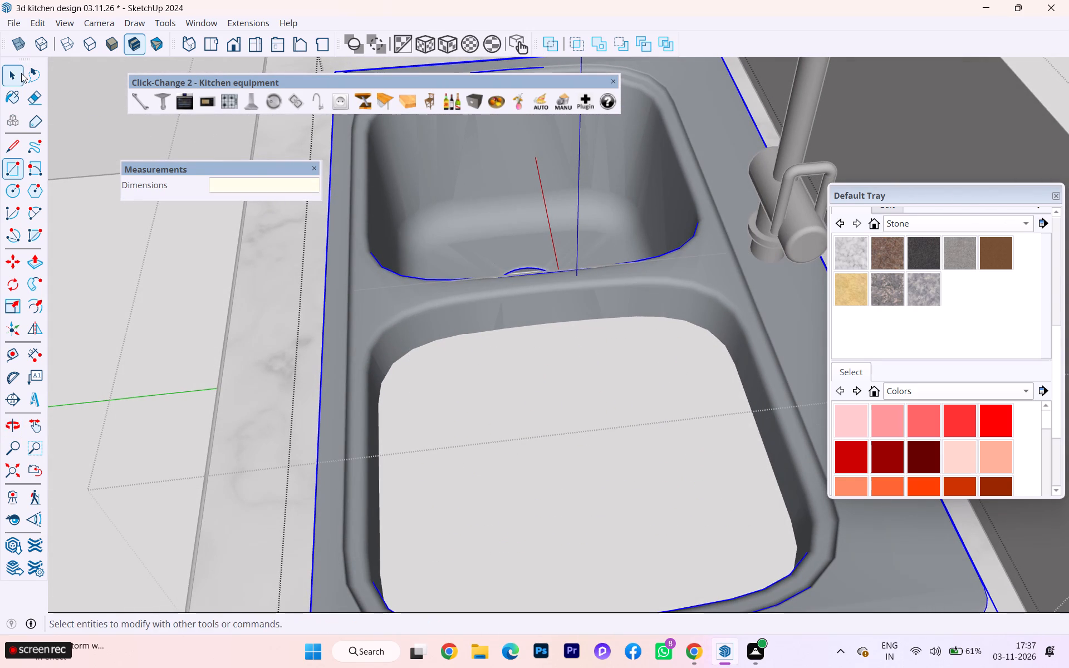
{"action": "triple_click", "coordinate": [506, 488]}
{"action": "left_click", "coordinate": [506, 488]}
{"action": "scroll", "coordinate": [494, 426], "scroll_direction": "down", "scroll_amount": 2}
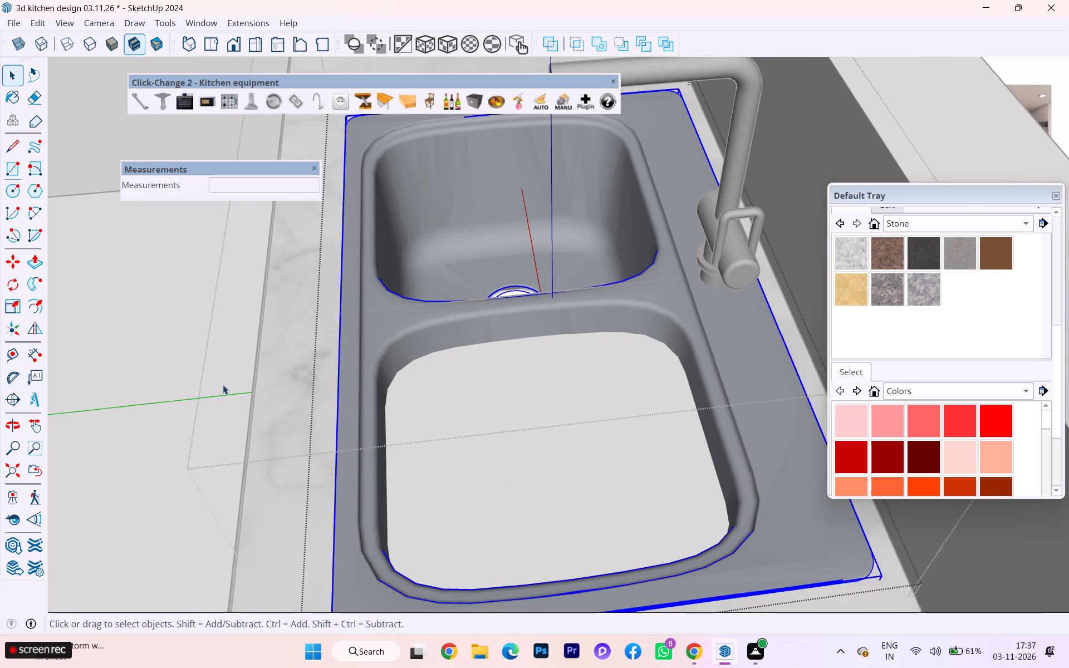
{"action": "left_click", "coordinate": [195, 366]}
{"action": "double_click", "coordinate": [537, 487]}
{"action": "left_click", "coordinate": [529, 472]}
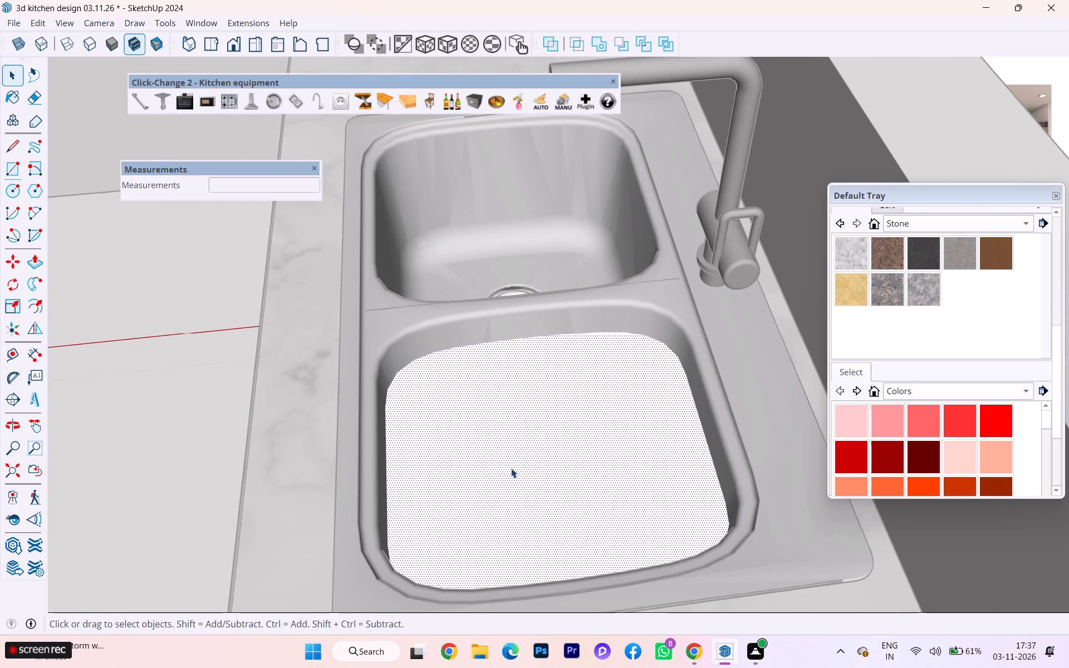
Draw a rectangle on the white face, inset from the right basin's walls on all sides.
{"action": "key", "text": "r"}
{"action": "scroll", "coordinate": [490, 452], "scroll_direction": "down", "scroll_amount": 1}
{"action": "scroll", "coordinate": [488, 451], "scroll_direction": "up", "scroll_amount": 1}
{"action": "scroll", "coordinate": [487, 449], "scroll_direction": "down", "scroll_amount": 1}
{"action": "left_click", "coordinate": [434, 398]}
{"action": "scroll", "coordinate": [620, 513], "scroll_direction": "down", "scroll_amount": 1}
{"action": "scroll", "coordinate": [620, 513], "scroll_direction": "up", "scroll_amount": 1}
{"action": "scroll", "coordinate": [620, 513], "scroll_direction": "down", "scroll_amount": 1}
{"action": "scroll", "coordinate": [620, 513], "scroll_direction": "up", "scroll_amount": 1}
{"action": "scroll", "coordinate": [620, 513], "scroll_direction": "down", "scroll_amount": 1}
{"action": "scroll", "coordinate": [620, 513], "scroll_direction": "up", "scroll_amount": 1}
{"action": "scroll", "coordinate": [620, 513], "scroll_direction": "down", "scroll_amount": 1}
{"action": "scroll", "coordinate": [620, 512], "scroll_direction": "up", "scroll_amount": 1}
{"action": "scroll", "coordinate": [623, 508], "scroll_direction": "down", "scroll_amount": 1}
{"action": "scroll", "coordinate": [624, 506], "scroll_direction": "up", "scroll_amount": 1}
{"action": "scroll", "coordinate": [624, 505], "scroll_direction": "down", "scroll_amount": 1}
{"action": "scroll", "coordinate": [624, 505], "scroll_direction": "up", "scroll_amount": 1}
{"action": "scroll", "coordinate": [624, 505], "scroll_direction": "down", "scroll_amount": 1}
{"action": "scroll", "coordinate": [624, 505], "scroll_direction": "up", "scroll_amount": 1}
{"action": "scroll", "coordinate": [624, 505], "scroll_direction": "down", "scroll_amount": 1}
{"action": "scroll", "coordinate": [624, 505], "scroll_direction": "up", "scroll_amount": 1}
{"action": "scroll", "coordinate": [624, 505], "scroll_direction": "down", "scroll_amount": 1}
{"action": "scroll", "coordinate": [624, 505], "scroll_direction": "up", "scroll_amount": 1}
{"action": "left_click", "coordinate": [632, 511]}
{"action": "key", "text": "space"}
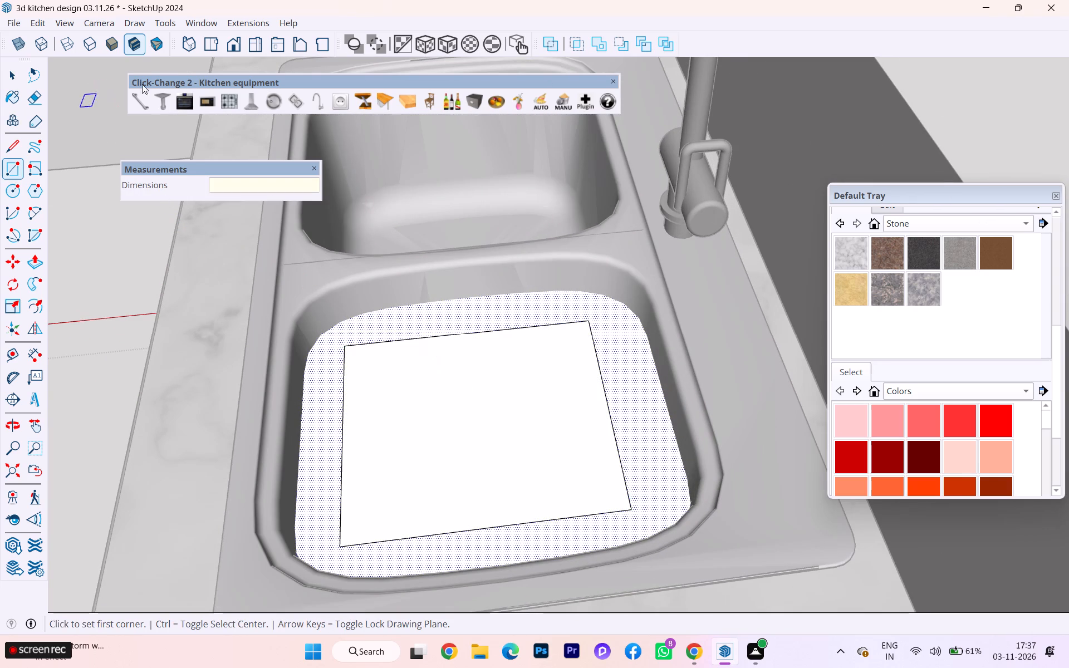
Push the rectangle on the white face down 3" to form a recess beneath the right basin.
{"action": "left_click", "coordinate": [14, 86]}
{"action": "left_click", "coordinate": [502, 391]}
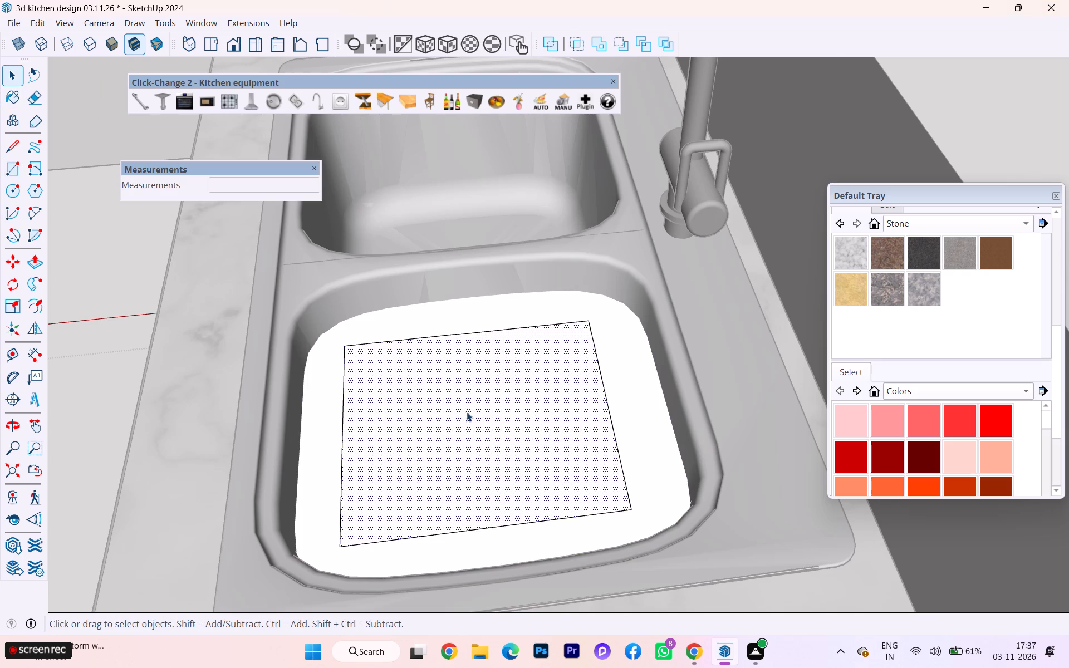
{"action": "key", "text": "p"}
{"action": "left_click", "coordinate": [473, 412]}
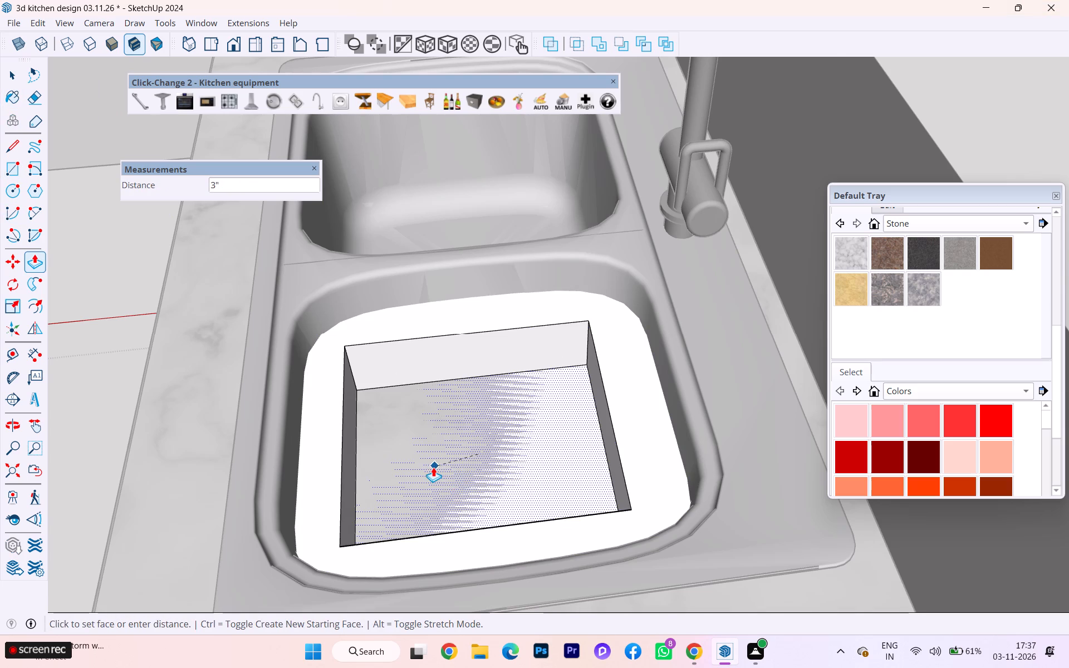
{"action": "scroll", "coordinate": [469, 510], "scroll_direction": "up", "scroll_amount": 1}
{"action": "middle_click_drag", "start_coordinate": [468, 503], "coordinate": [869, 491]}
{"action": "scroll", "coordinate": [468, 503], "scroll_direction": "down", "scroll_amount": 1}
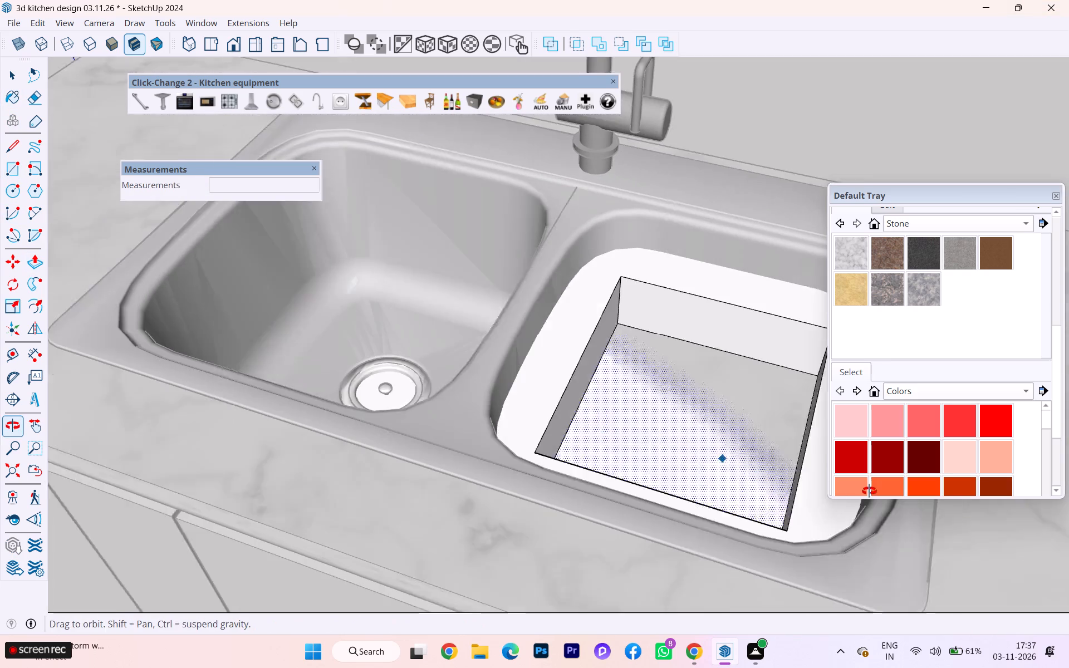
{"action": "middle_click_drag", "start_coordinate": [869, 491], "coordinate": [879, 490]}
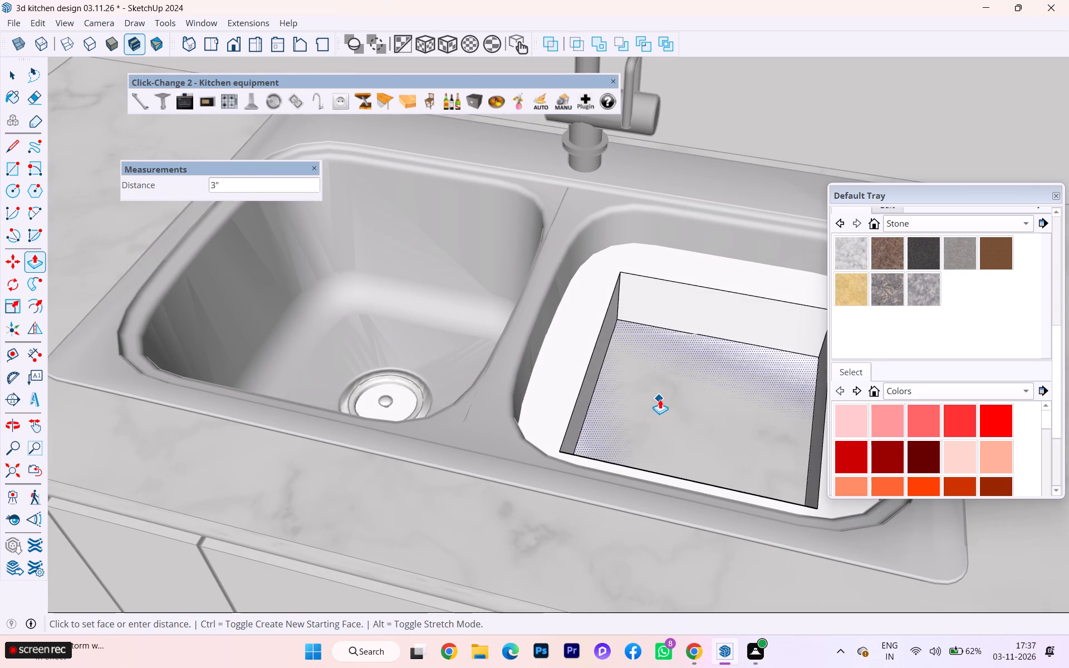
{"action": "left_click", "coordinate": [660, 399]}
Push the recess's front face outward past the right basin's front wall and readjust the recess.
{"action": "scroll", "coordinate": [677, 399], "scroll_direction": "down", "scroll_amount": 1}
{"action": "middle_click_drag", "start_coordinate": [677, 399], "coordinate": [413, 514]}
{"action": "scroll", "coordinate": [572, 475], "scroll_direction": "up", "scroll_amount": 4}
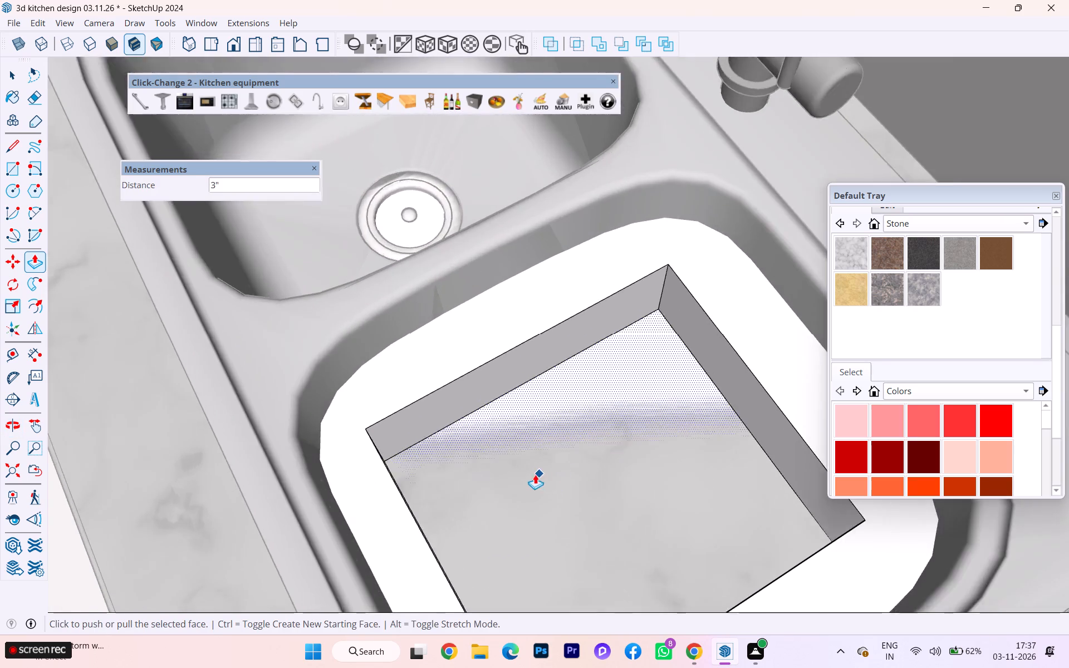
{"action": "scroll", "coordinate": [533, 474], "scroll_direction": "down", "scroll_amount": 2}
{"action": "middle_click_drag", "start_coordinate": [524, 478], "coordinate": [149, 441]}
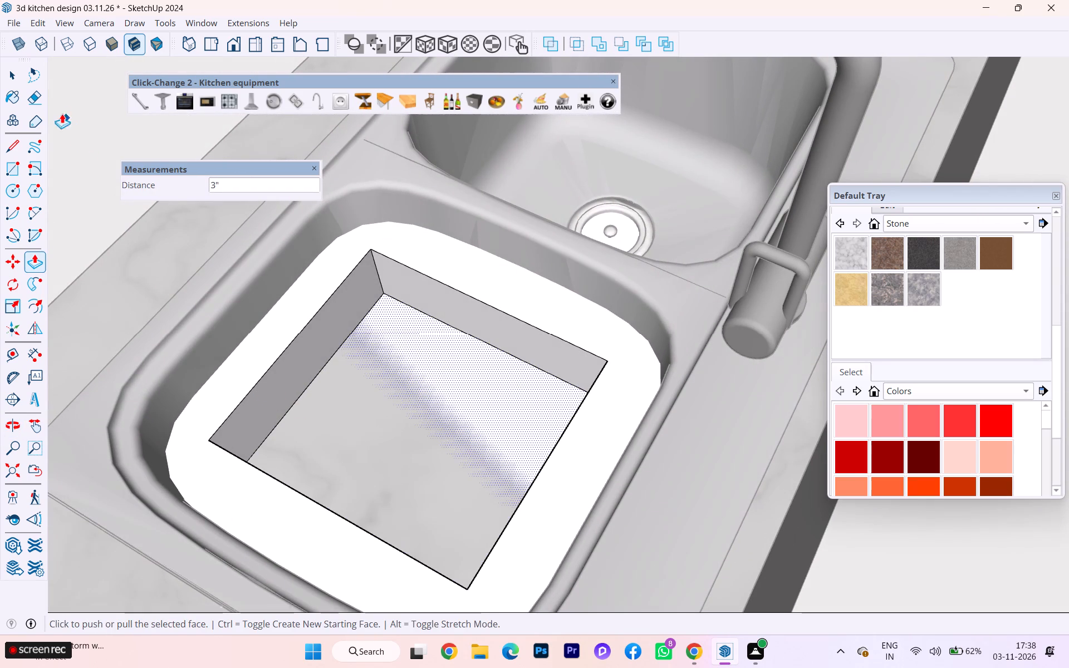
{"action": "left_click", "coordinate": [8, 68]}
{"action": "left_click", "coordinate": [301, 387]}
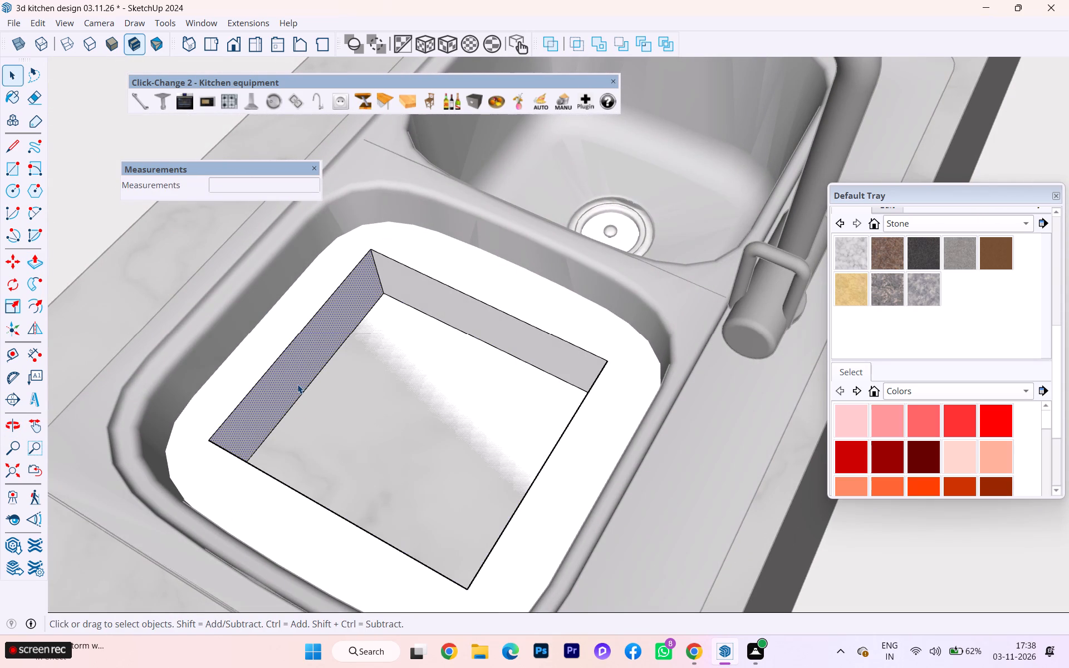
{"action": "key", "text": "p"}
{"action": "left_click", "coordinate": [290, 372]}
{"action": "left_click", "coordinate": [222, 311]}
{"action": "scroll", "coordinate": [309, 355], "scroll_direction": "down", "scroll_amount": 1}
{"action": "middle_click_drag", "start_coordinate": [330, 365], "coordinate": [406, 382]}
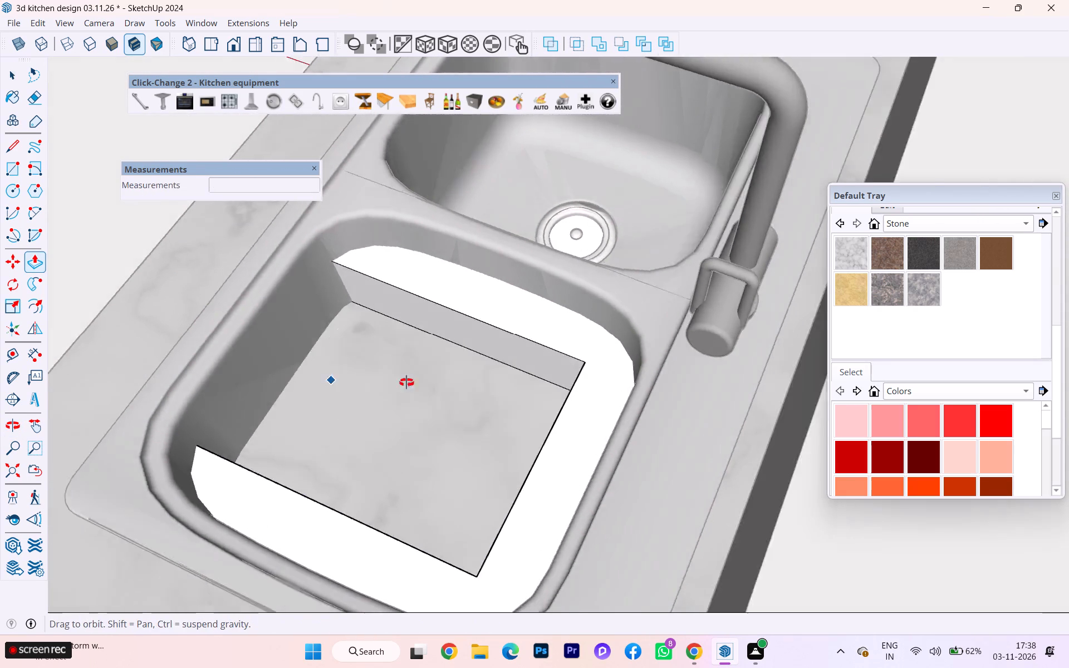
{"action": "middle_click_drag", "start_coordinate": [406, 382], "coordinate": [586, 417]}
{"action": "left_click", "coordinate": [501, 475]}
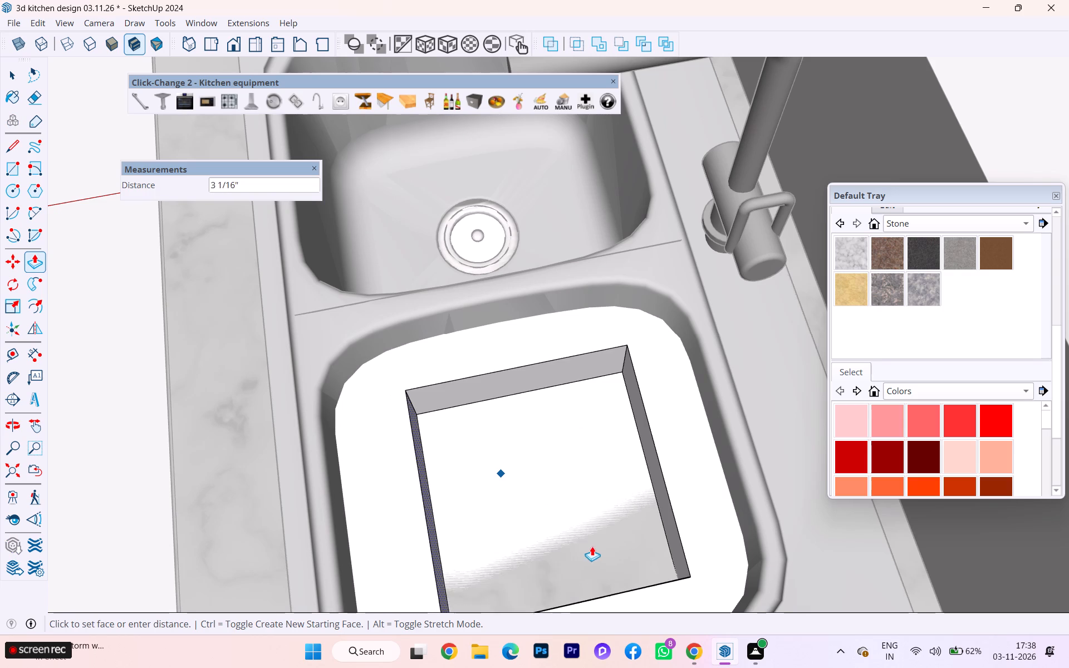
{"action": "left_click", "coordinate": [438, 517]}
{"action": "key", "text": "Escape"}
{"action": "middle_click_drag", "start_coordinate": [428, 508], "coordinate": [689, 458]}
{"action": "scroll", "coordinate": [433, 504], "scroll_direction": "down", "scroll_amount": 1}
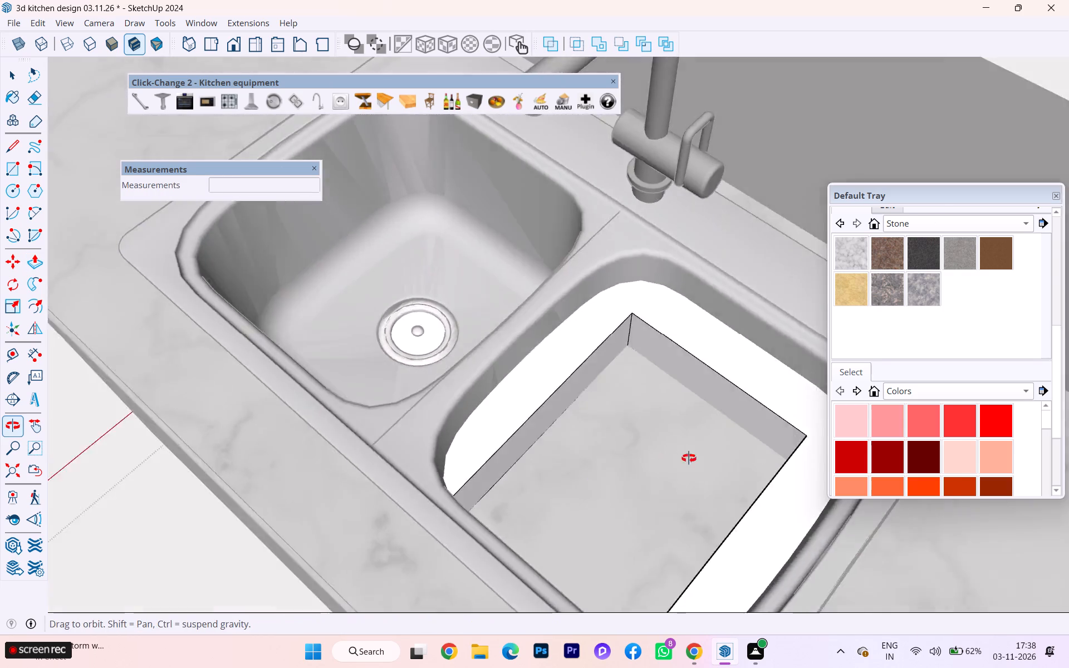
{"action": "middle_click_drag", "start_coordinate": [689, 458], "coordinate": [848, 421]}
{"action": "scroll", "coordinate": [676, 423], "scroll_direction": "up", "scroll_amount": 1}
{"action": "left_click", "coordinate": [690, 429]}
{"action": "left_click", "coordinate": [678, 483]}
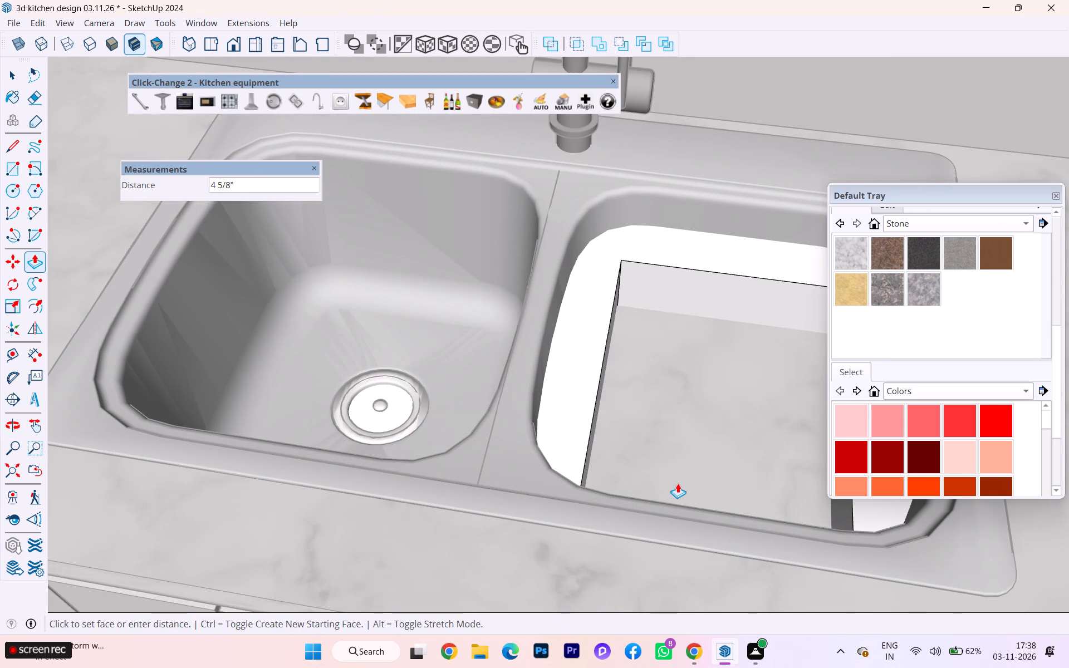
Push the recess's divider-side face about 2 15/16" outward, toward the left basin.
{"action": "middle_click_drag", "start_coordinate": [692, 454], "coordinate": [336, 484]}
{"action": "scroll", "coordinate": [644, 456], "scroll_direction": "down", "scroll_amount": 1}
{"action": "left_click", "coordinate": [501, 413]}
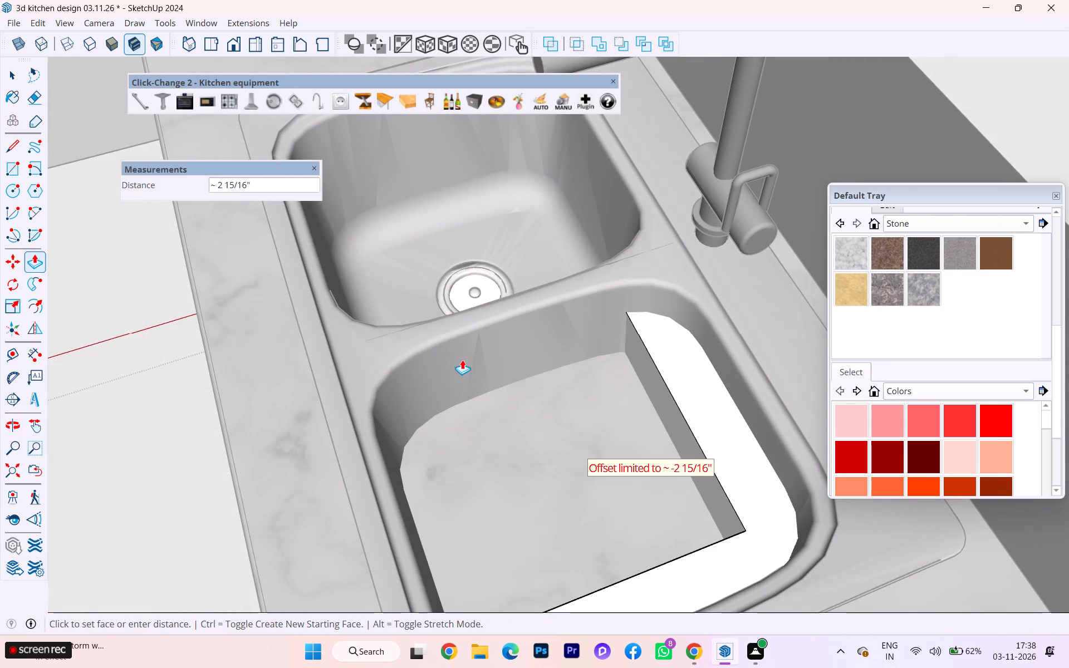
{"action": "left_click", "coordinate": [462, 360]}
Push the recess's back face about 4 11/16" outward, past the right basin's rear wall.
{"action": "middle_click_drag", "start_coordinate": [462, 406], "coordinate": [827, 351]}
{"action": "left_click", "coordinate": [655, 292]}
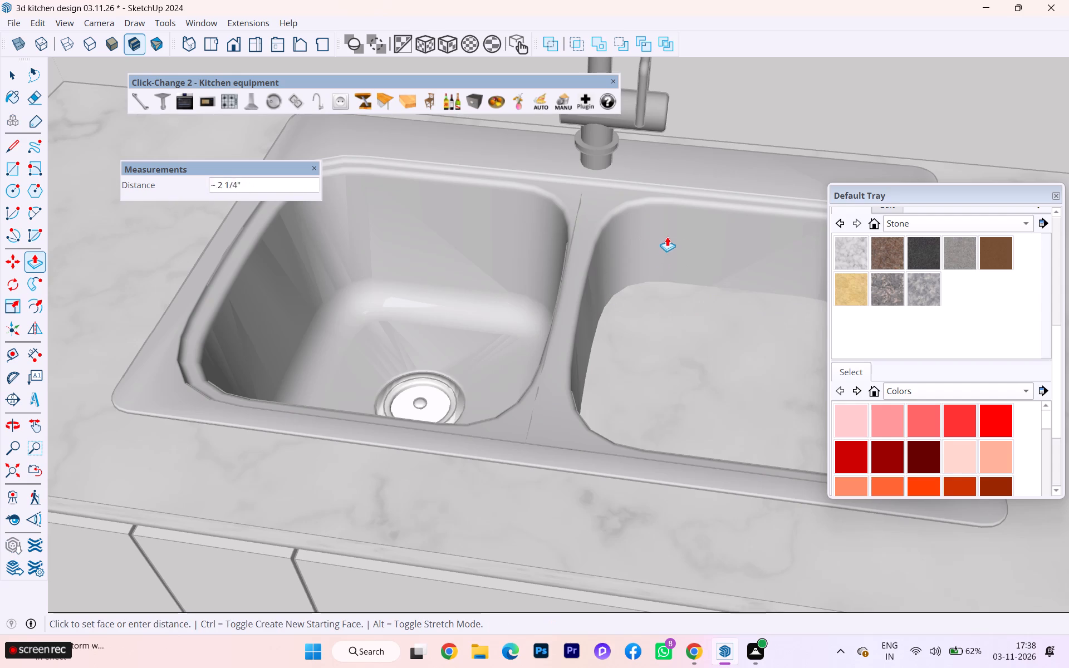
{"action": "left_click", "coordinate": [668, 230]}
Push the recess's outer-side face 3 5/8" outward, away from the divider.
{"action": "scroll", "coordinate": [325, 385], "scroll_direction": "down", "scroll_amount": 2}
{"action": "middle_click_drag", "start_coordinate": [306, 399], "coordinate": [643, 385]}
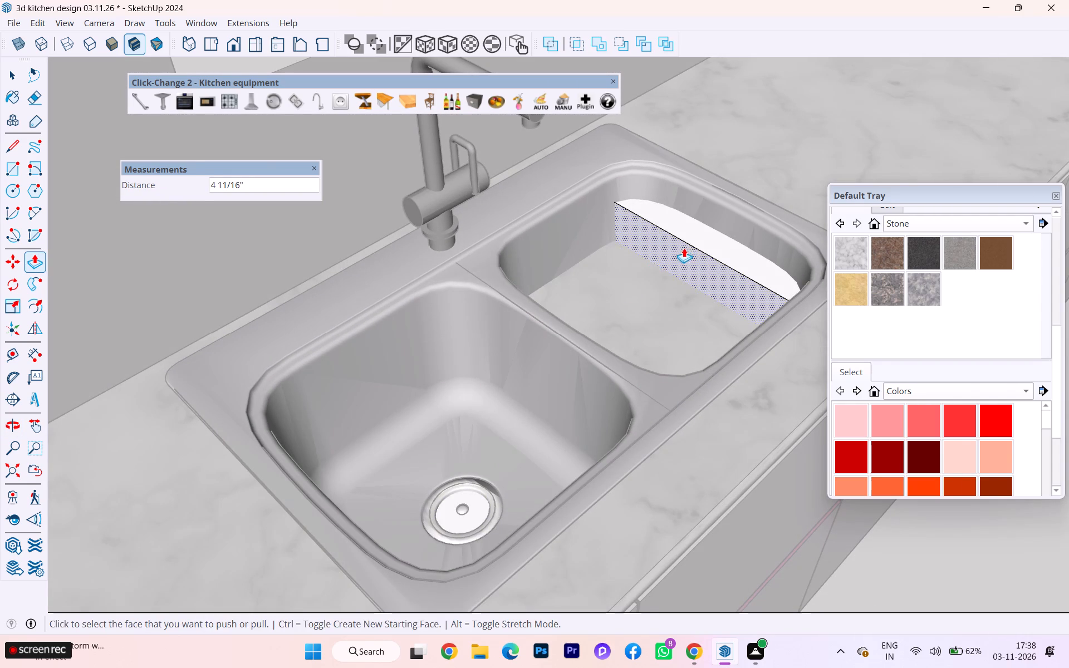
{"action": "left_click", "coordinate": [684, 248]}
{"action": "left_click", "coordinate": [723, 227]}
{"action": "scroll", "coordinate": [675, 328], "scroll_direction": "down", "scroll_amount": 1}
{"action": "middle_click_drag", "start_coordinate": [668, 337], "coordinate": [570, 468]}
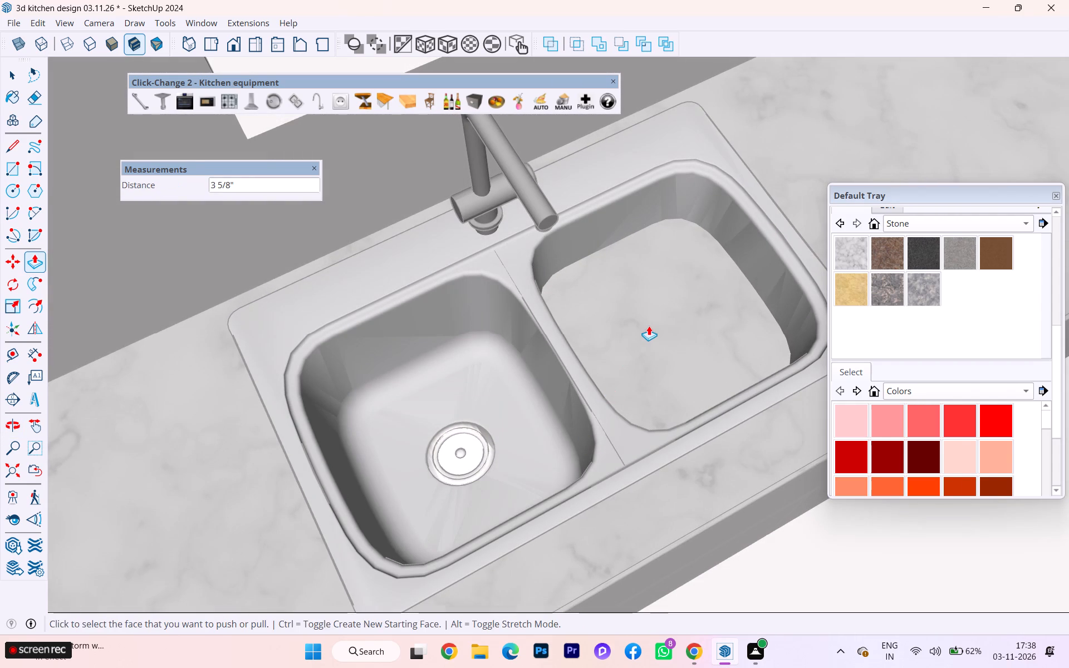
Examine the marble surface beneath the right basin from several angles.
{"action": "key", "text": "space"}
{"action": "left_click", "coordinate": [14, 81]}
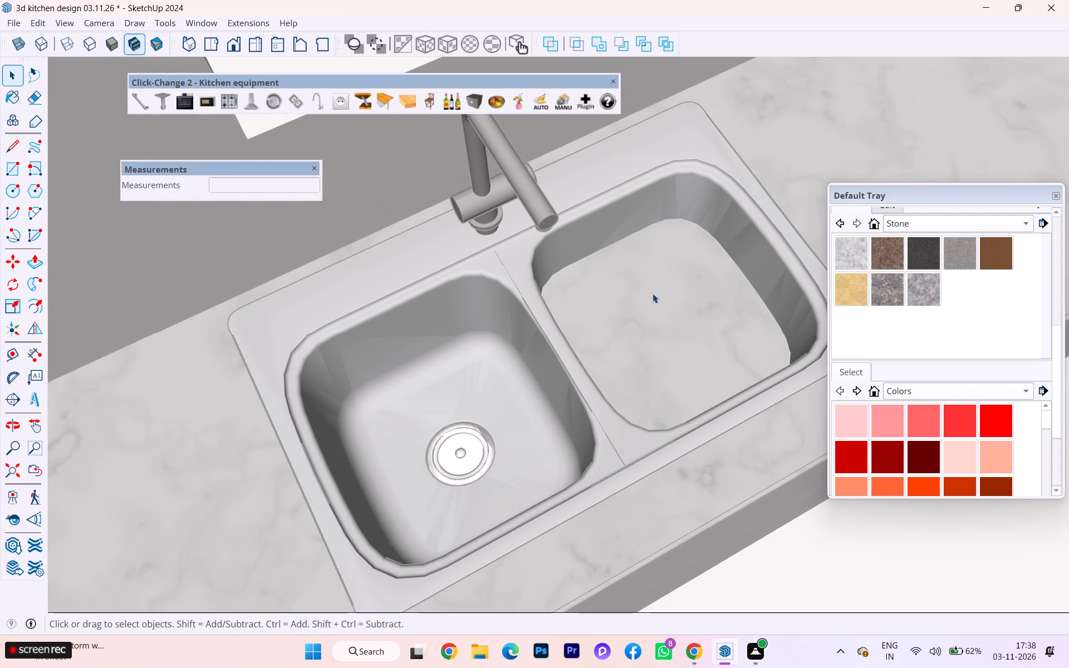
{"action": "left_click", "coordinate": [654, 295]}
{"action": "double_click", "coordinate": [665, 315]}
{"action": "left_click", "coordinate": [663, 350]}
{"action": "scroll", "coordinate": [638, 351], "scroll_direction": "down", "scroll_amount": 1}
{"action": "middle_click_drag", "start_coordinate": [624, 352], "coordinate": [270, 370]}
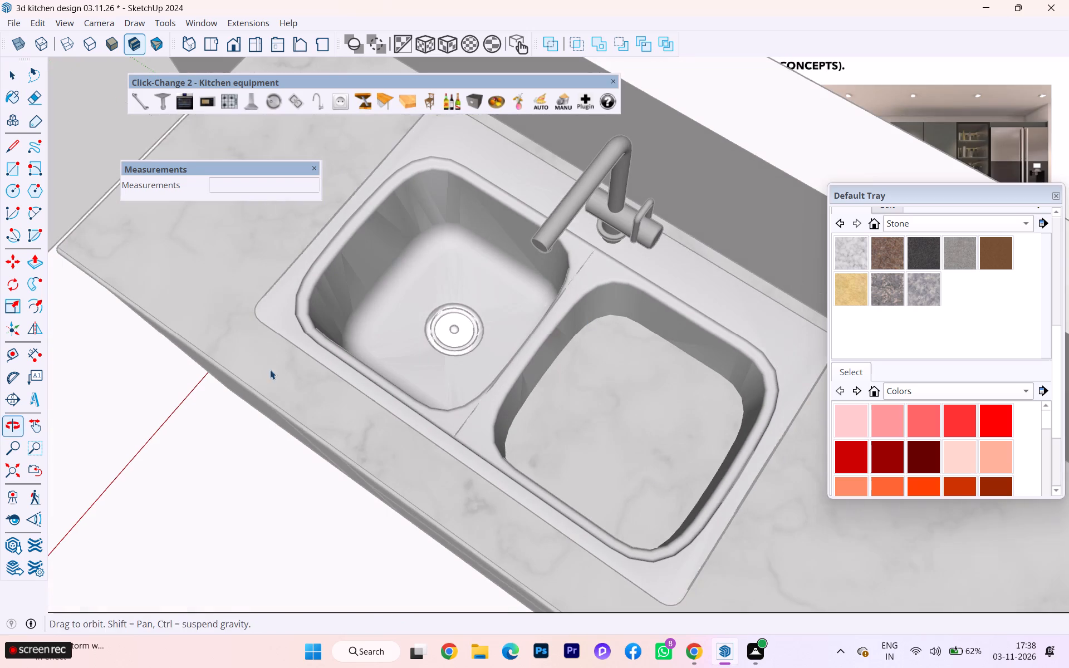
{"action": "middle_click_drag", "start_coordinate": [270, 370], "coordinate": [241, 382]}
{"action": "left_click", "coordinate": [610, 357]}
{"action": "left_click", "coordinate": [614, 370]}
{"action": "middle_click_drag", "start_coordinate": [604, 466], "coordinate": [291, 354]}
{"action": "scroll", "coordinate": [510, 380], "scroll_direction": "up", "scroll_amount": 2}
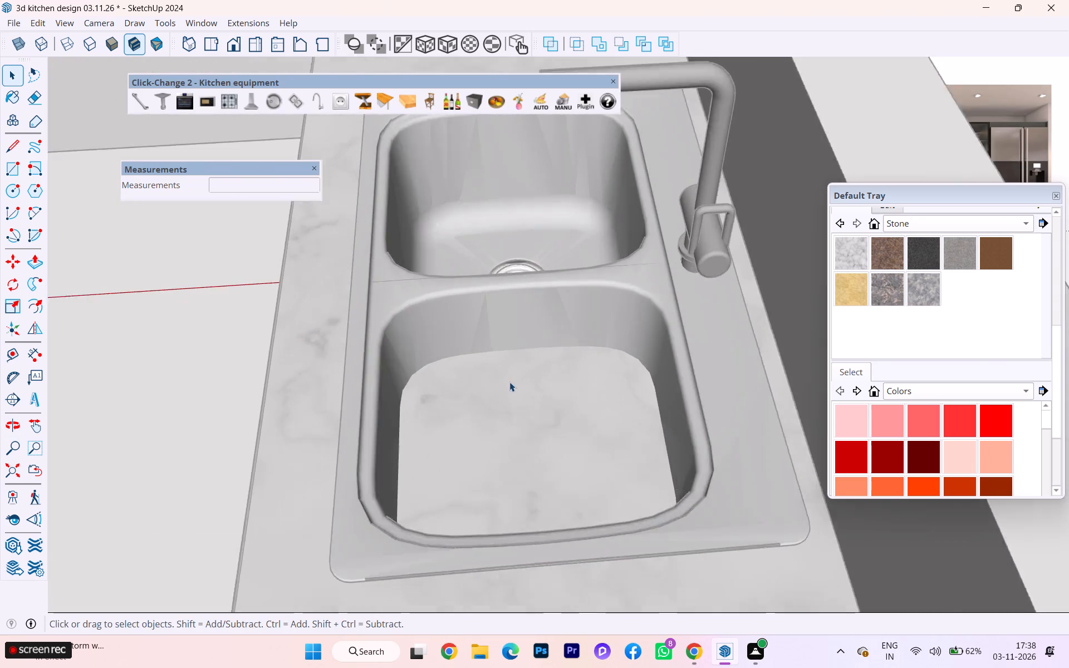
{"action": "scroll", "coordinate": [509, 382], "scroll_direction": "up", "scroll_amount": 9}
{"action": "scroll", "coordinate": [467, 410], "scroll_direction": "down", "scroll_amount": 2}
{"action": "scroll", "coordinate": [463, 410], "scroll_direction": "up", "scroll_amount": 1}
{"action": "scroll", "coordinate": [462, 410], "scroll_direction": "down", "scroll_amount": 9}
{"action": "middle_click_drag", "start_coordinate": [423, 406], "coordinate": [622, 467]}
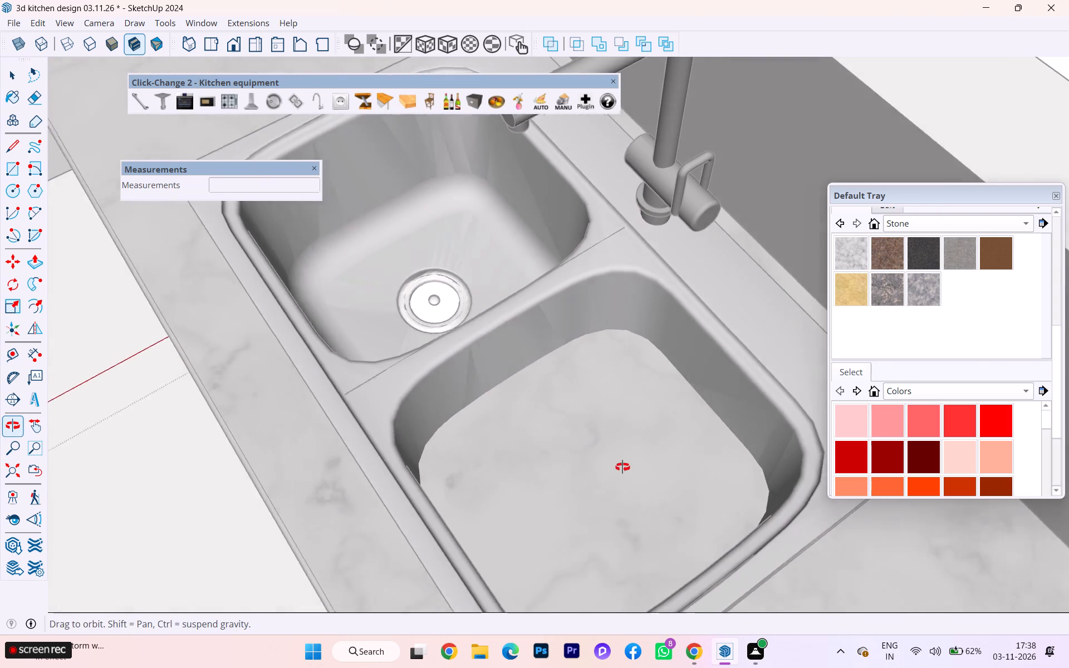
{"action": "middle_click_drag", "start_coordinate": [622, 467], "coordinate": [628, 469]}
{"action": "left_click", "coordinate": [611, 460]}
{"action": "scroll", "coordinate": [560, 438], "scroll_direction": "down", "scroll_amount": 1}
{"action": "scroll", "coordinate": [558, 438], "scroll_direction": "up", "scroll_amount": 2}
{"action": "scroll", "coordinate": [555, 439], "scroll_direction": "down", "scroll_amount": 1}
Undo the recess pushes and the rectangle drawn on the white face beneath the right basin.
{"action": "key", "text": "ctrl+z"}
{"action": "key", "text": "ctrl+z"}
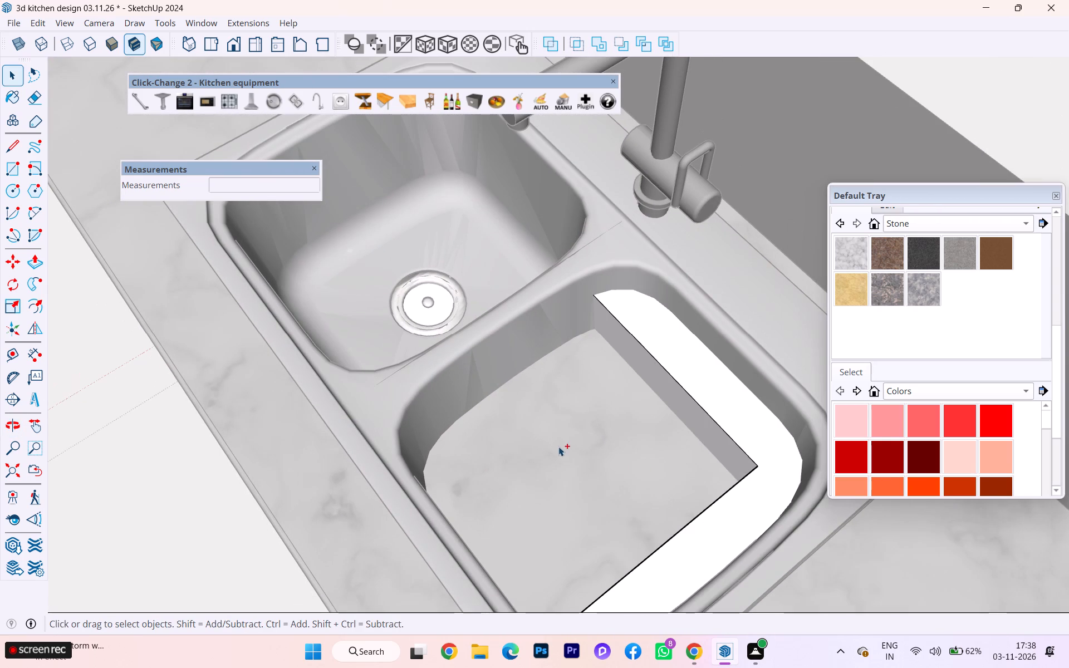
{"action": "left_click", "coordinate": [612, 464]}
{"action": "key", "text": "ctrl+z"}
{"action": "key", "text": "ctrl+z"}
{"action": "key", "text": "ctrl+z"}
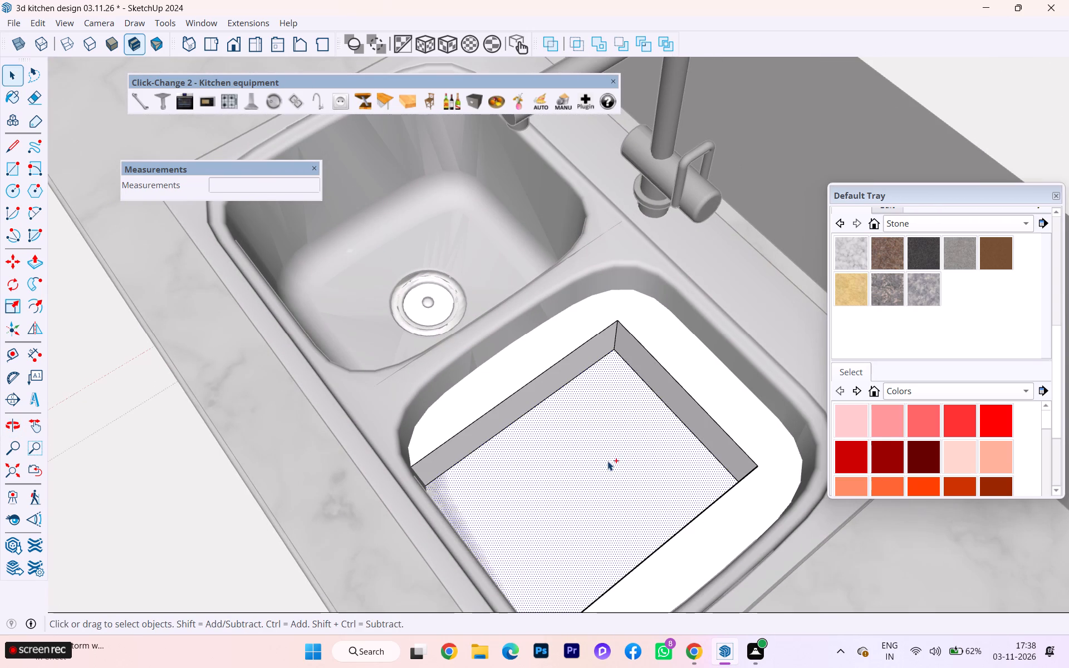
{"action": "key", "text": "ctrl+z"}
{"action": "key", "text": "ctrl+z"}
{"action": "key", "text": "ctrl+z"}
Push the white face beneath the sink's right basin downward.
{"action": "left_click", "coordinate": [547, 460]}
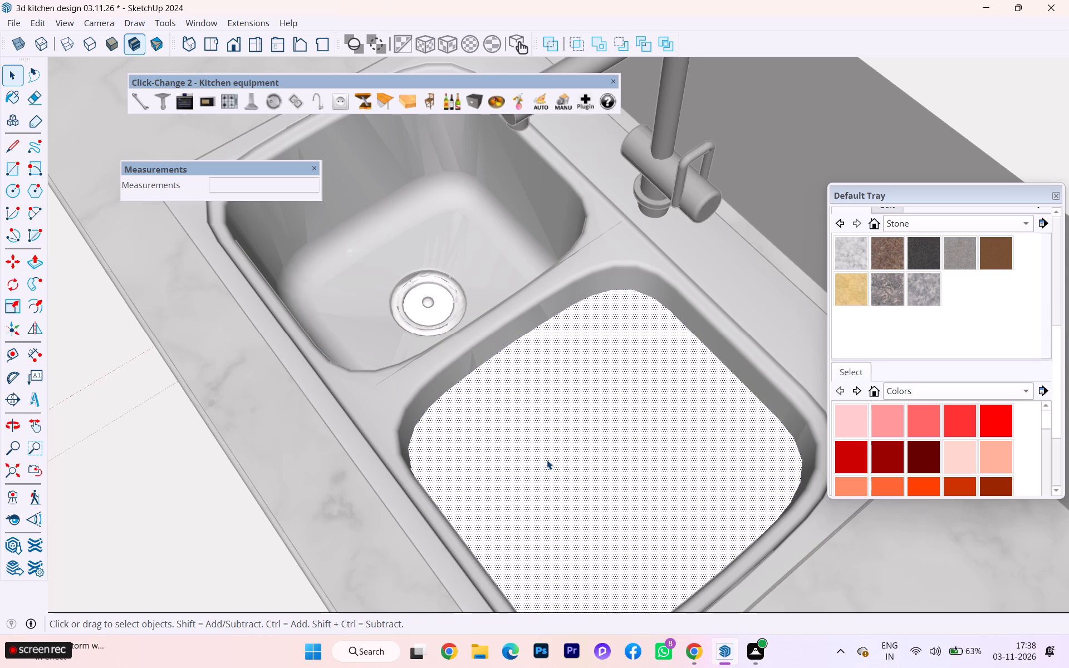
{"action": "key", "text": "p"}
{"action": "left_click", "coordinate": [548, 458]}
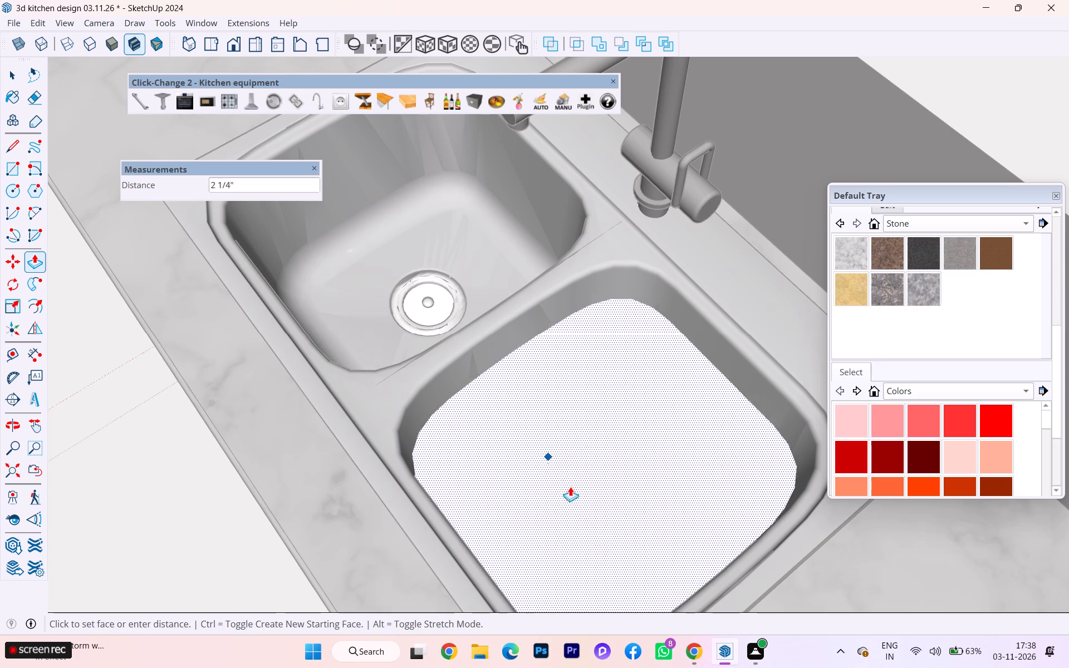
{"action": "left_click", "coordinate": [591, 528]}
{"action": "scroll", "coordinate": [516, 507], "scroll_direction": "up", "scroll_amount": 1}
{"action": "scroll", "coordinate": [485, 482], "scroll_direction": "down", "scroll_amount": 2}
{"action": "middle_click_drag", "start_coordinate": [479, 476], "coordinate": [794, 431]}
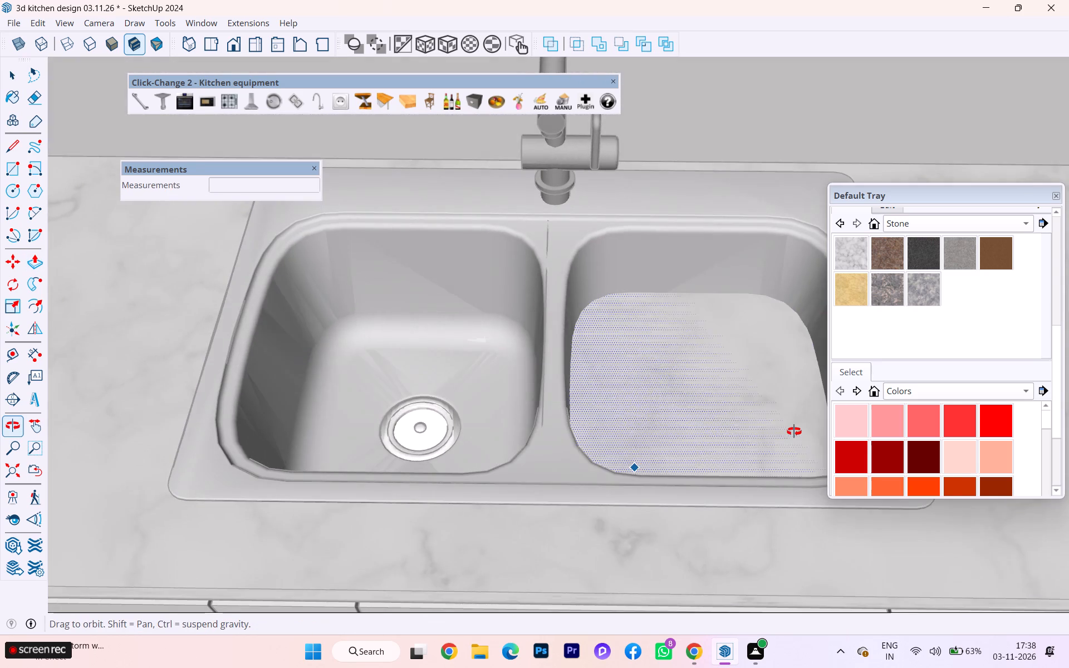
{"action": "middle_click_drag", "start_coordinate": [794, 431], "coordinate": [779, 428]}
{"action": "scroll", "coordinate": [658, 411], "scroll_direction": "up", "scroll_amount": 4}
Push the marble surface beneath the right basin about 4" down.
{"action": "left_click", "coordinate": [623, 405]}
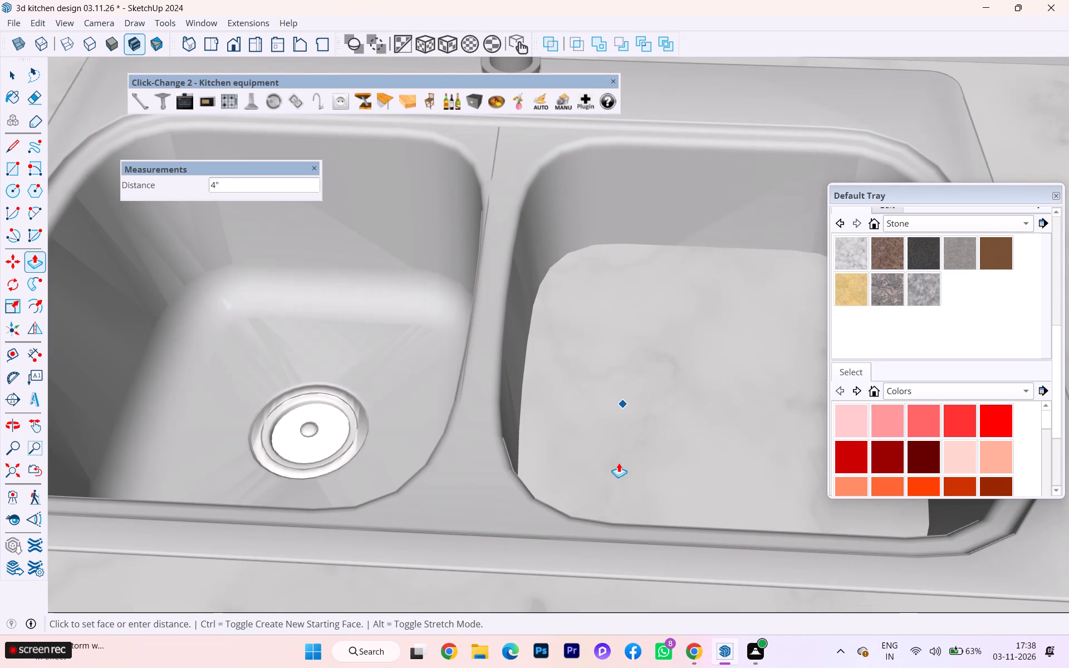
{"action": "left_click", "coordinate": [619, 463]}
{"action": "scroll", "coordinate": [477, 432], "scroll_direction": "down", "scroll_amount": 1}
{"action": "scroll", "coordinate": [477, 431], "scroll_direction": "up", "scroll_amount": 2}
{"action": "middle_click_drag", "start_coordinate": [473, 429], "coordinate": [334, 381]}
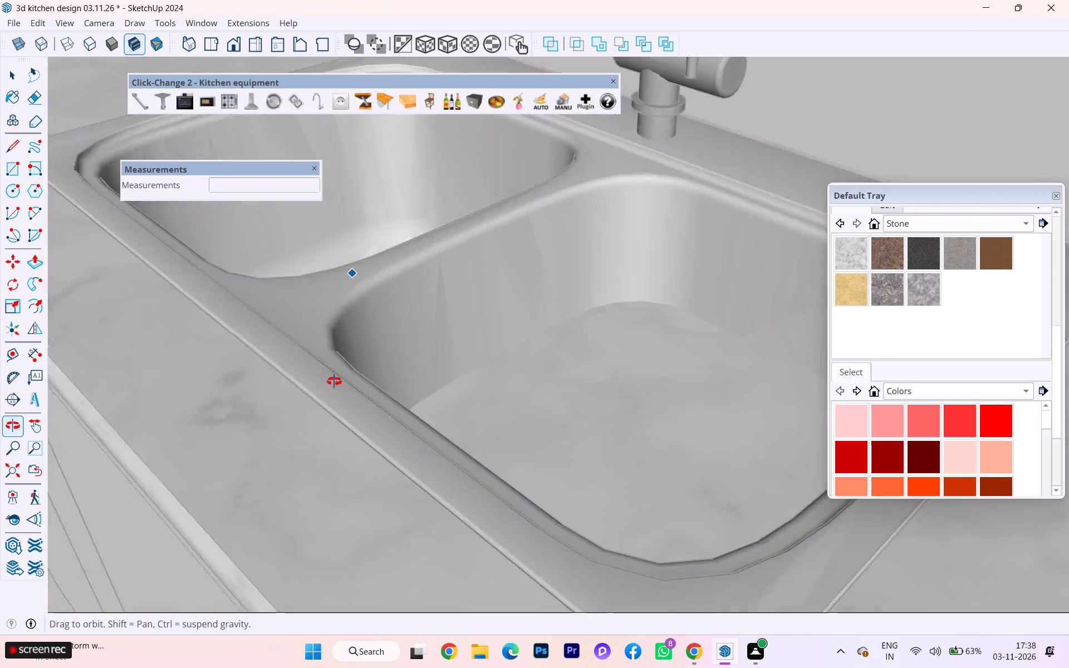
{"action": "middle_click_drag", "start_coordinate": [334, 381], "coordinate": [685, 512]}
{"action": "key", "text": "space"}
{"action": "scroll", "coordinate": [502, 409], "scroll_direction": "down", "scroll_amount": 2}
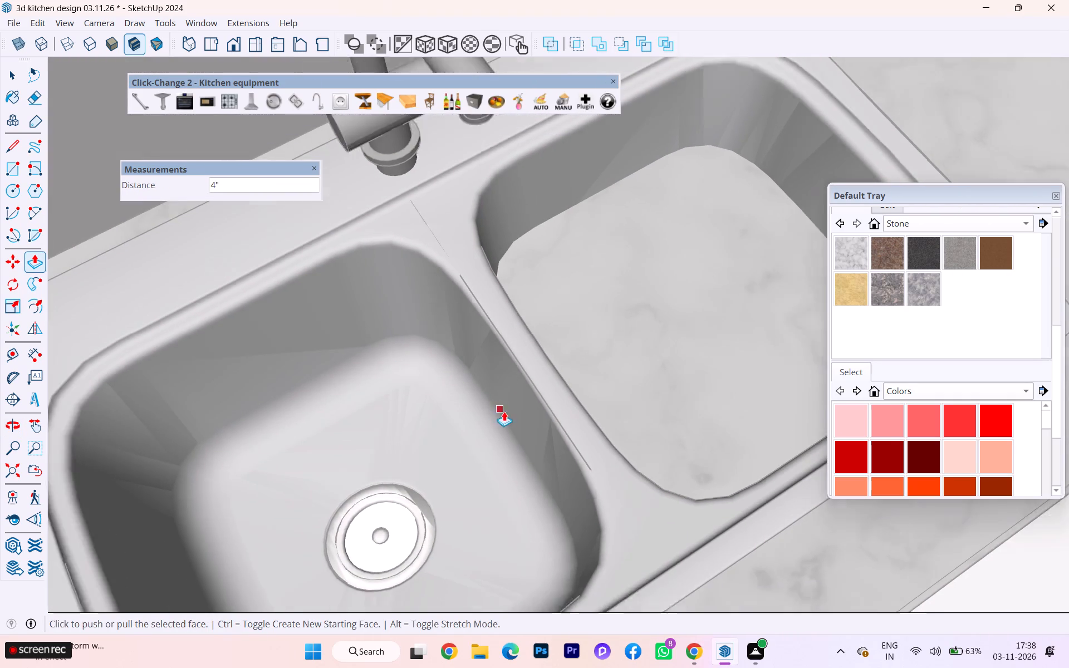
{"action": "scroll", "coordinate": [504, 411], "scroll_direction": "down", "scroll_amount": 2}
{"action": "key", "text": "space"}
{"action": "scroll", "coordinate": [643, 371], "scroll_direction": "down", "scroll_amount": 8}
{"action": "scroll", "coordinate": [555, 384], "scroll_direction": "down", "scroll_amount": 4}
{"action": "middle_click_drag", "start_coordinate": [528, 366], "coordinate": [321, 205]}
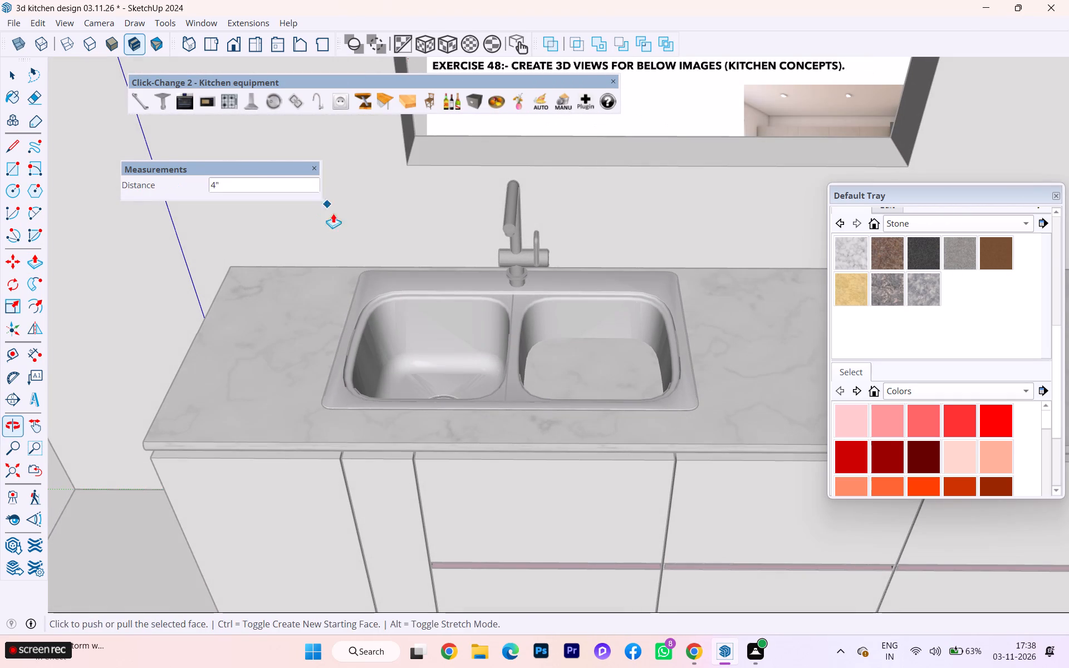
Turn on back edges so the hidden geometry below the double sink shows through the worktop.
{"action": "left_click", "coordinate": [14, 74]}
{"action": "left_click", "coordinate": [488, 397]}
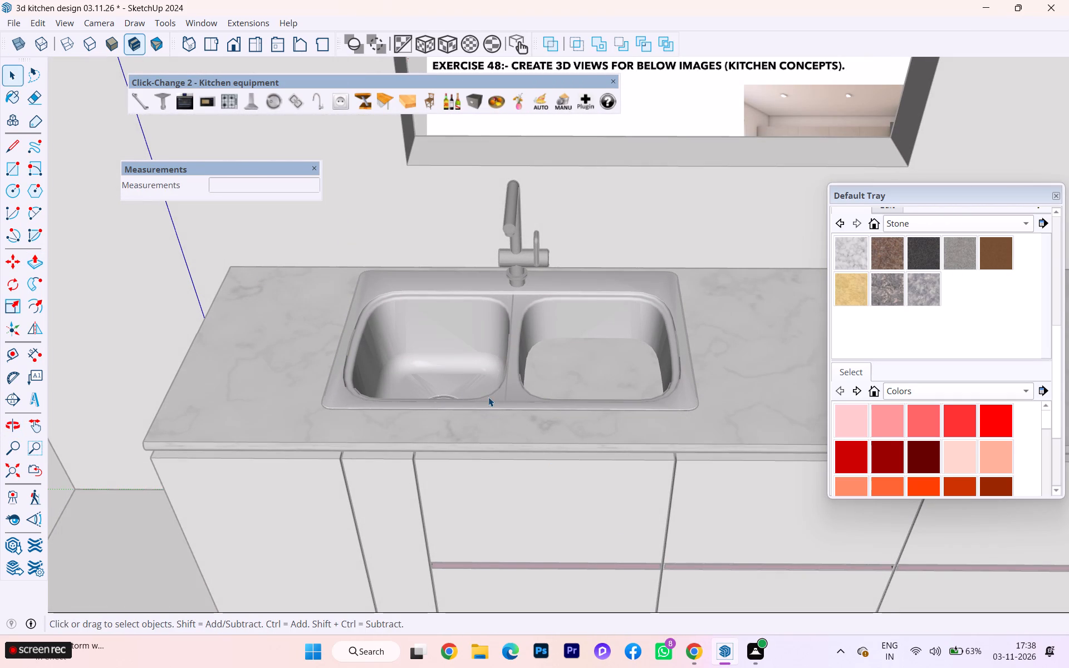
{"action": "left_click", "coordinate": [102, 366]}
{"action": "scroll", "coordinate": [742, 423], "scroll_direction": "down", "scroll_amount": 3}
{"action": "scroll", "coordinate": [910, 414], "scroll_direction": "down", "scroll_amount": 3}
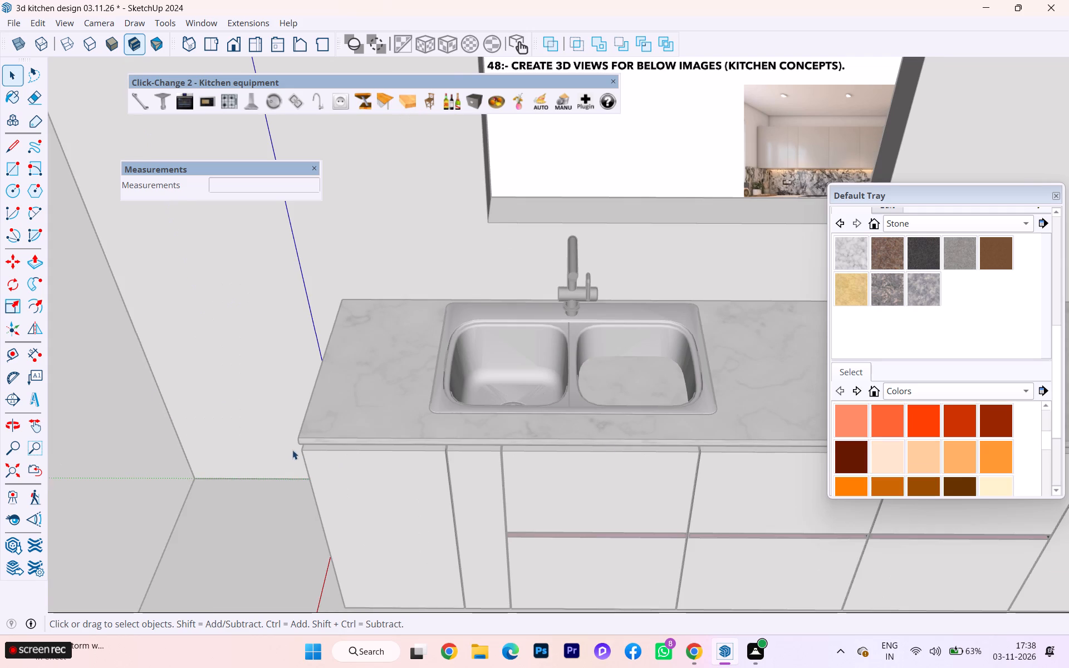
{"action": "scroll", "coordinate": [217, 444], "scroll_direction": "down", "scroll_amount": 1}
{"action": "scroll", "coordinate": [215, 444], "scroll_direction": "up", "scroll_amount": 1}
{"action": "scroll", "coordinate": [215, 445], "scroll_direction": "down", "scroll_amount": 1}
{"action": "double_click", "coordinate": [162, 465]}
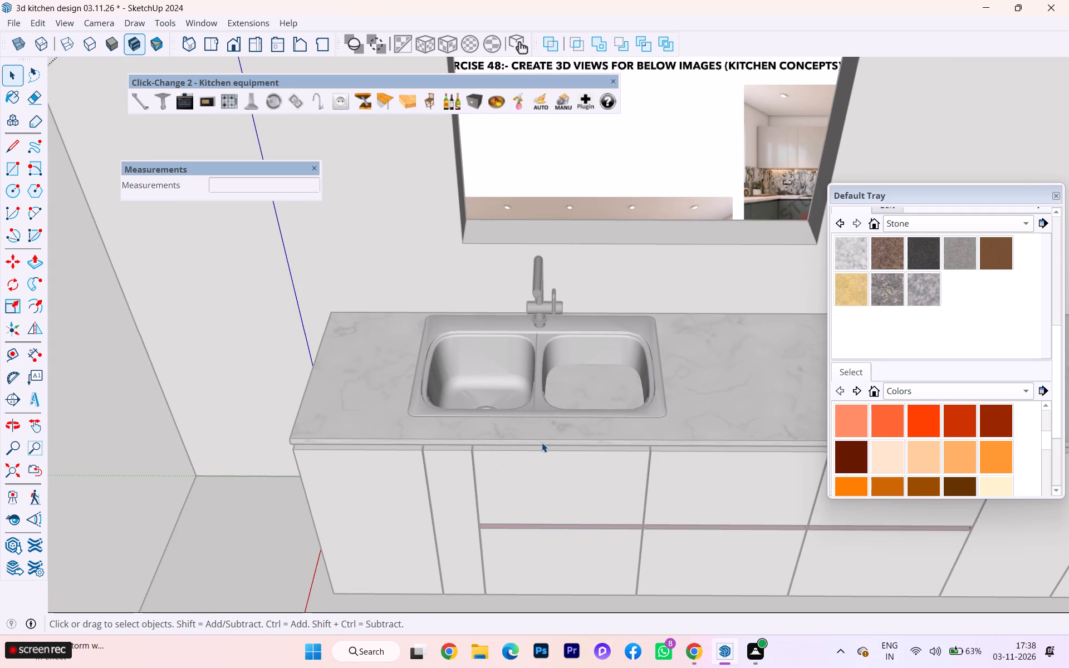
{"action": "key", "text": "k"}
{"action": "scroll", "coordinate": [570, 446], "scroll_direction": "up", "scroll_amount": 5}
{"action": "scroll", "coordinate": [600, 400], "scroll_direction": "up", "scroll_amount": 6}
{"action": "scroll", "coordinate": [601, 399], "scroll_direction": "down", "scroll_amount": 1}
{"action": "middle_click_drag", "start_coordinate": [601, 399], "coordinate": [581, 417]}
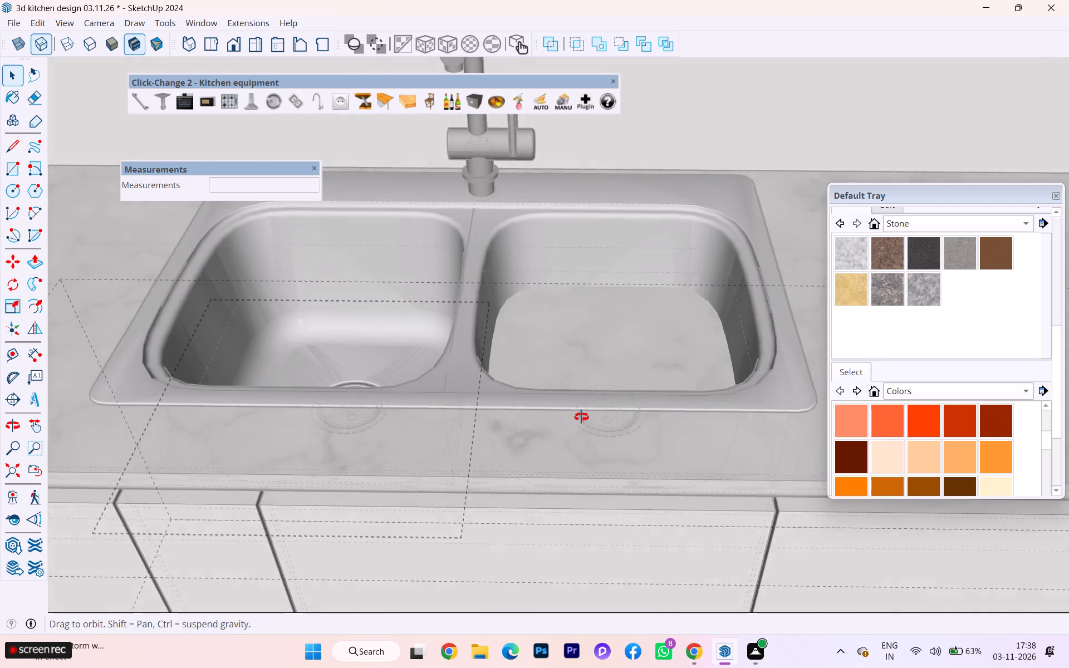
{"action": "middle_click_drag", "start_coordinate": [581, 417], "coordinate": [563, 424]}
{"action": "left_click", "coordinate": [596, 364]}
{"action": "scroll", "coordinate": [591, 369], "scroll_direction": "down", "scroll_amount": 1}
{"action": "middle_click_drag", "start_coordinate": [590, 370], "coordinate": [612, 282]}
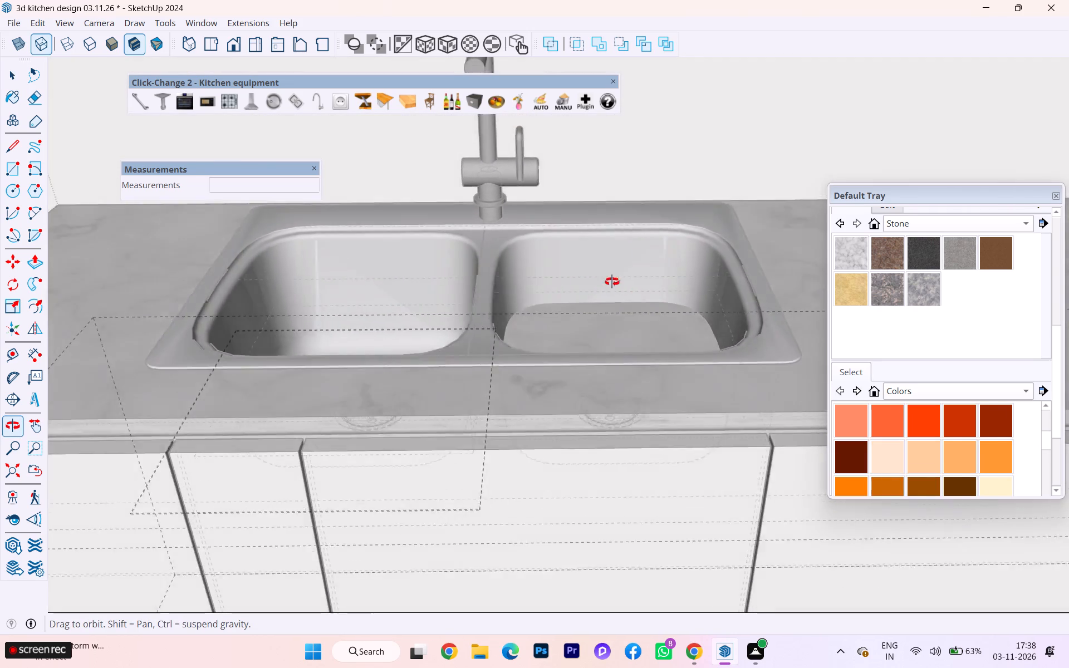
{"action": "middle_click_drag", "start_coordinate": [612, 282], "coordinate": [455, 441]}
Open the nested sink groups, select the basins' geometry and examine how they sit beneath the worktop.
{"action": "double_click", "coordinate": [573, 411]}
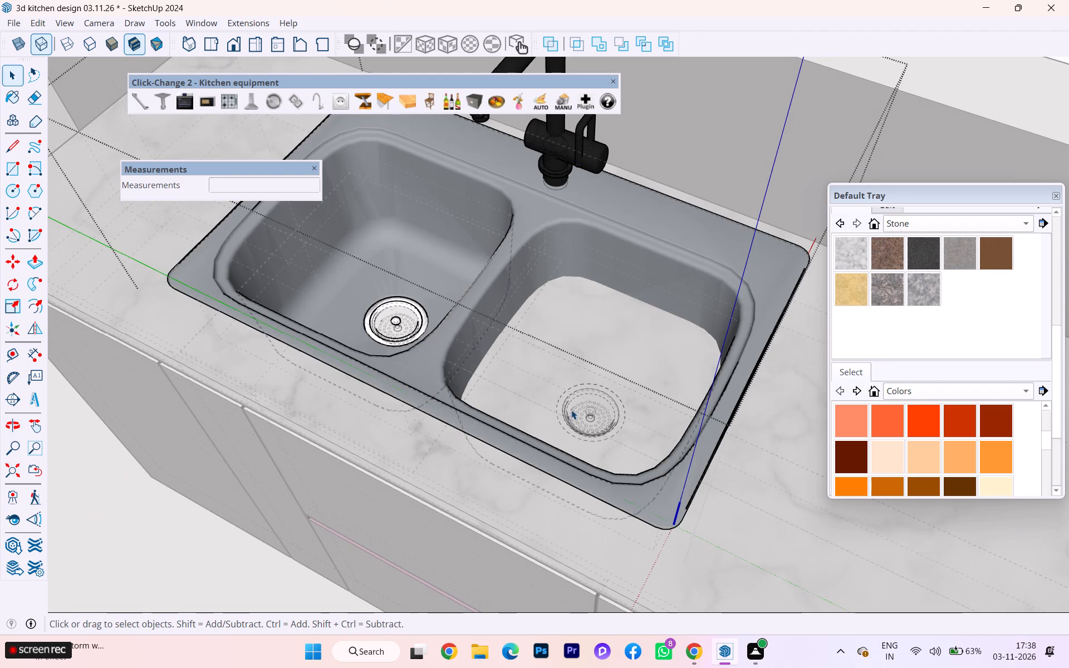
{"action": "left_click", "coordinate": [571, 410]}
{"action": "left_click", "coordinate": [548, 399]}
{"action": "left_click", "coordinate": [533, 390]}
{"action": "triple_click", "coordinate": [570, 330]}
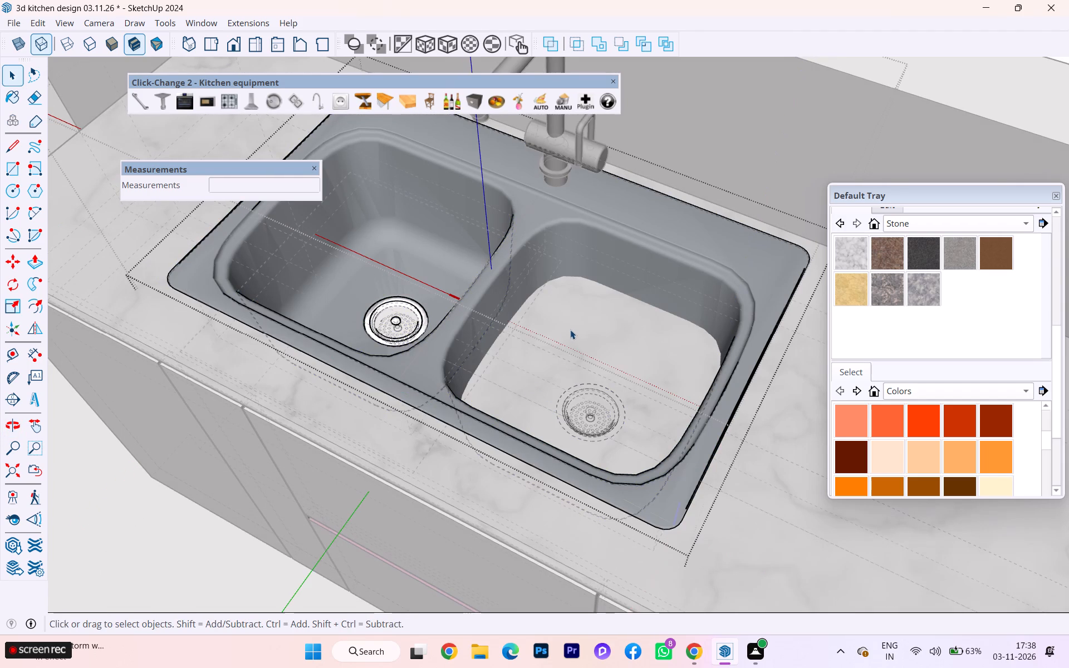
{"action": "left_click", "coordinate": [573, 329]}
{"action": "scroll", "coordinate": [590, 355], "scroll_direction": "down", "scroll_amount": 2}
{"action": "scroll", "coordinate": [592, 367], "scroll_direction": "up", "scroll_amount": 1}
{"action": "scroll", "coordinate": [592, 367], "scroll_direction": "down", "scroll_amount": 1}
{"action": "middle_click_drag", "start_coordinate": [566, 404], "coordinate": [773, 320]}
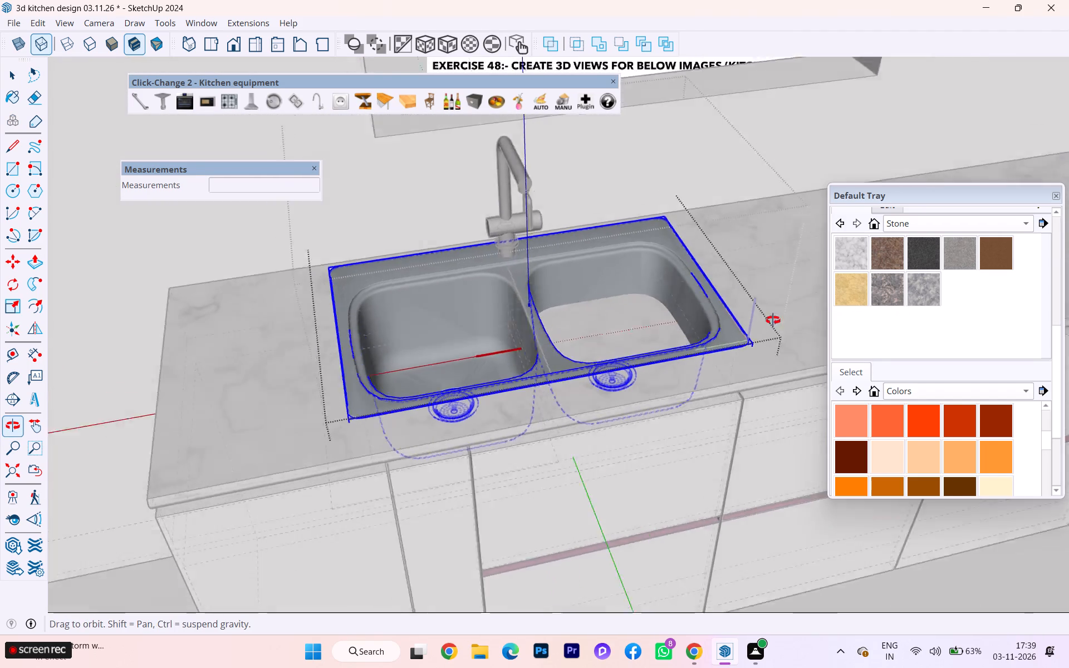
{"action": "middle_click_drag", "start_coordinate": [773, 320], "coordinate": [637, 321]}
{"action": "scroll", "coordinate": [616, 340], "scroll_direction": "down", "scroll_amount": 5}
{"action": "middle_click_drag", "start_coordinate": [587, 432], "coordinate": [772, 165]}
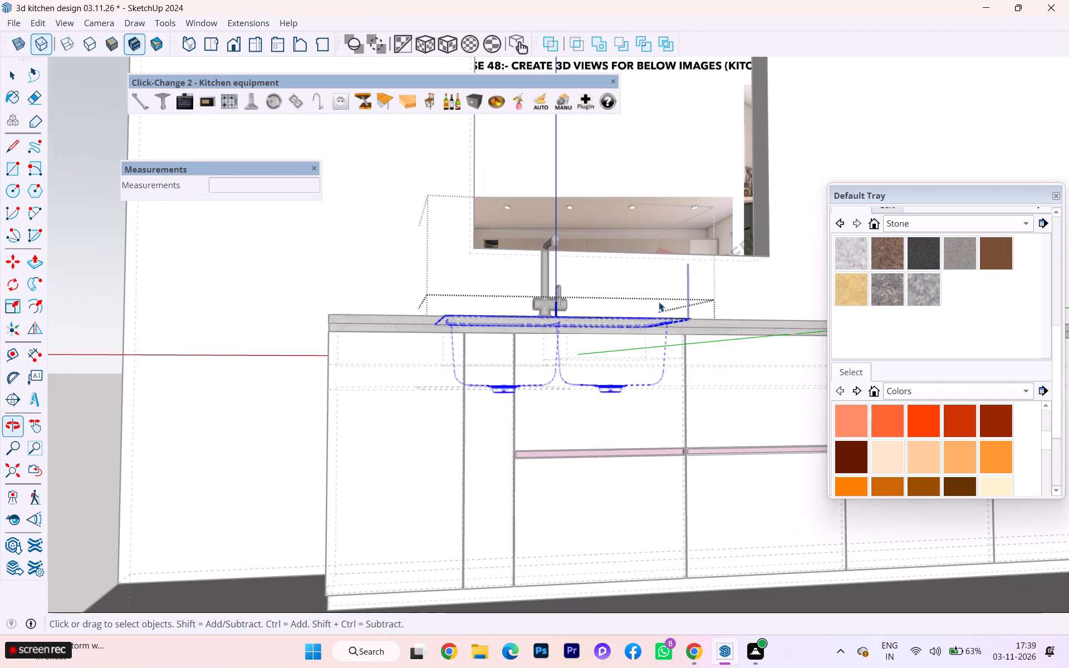
{"action": "middle_click_drag", "start_coordinate": [617, 352], "coordinate": [555, 563]}
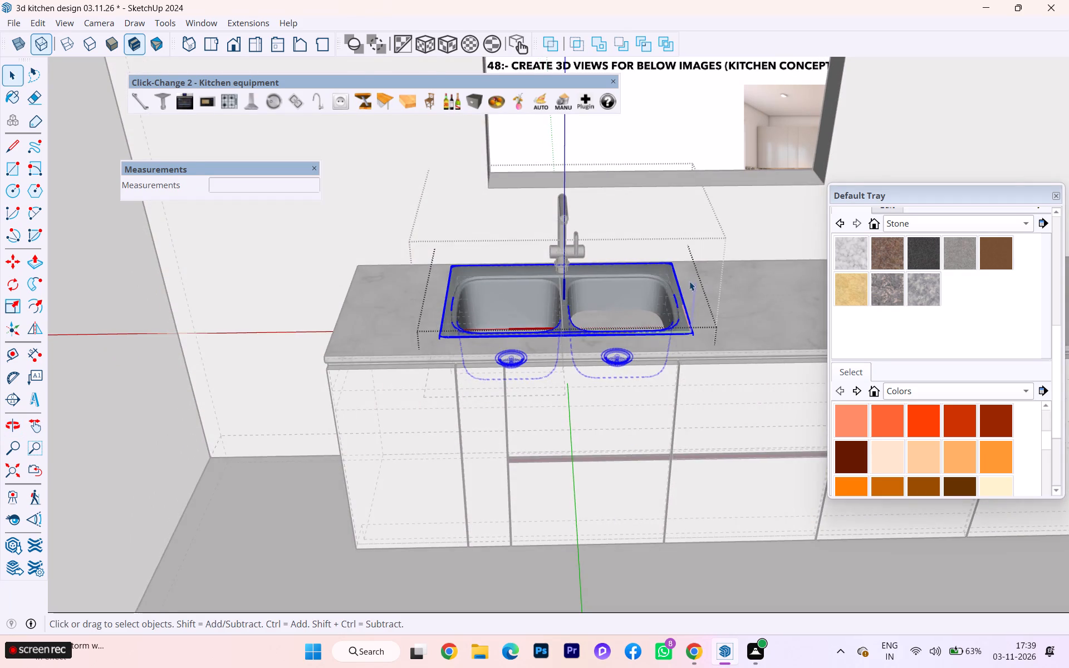
{"action": "scroll", "coordinate": [689, 280], "scroll_direction": "down", "scroll_amount": 3}
{"action": "scroll", "coordinate": [689, 280], "scroll_direction": "up", "scroll_amount": 6}
{"action": "scroll", "coordinate": [621, 338], "scroll_direction": "down", "scroll_amount": 1}
{"action": "scroll", "coordinate": [621, 342], "scroll_direction": "up", "scroll_amount": 3}
{"action": "scroll", "coordinate": [622, 344], "scroll_direction": "down", "scroll_amount": 2}
{"action": "scroll", "coordinate": [623, 345], "scroll_direction": "up", "scroll_amount": 2}
{"action": "scroll", "coordinate": [752, 358], "scroll_direction": "down", "scroll_amount": 8}
{"action": "scroll", "coordinate": [831, 342], "scroll_direction": "up", "scroll_amount": 4}
{"action": "scroll", "coordinate": [749, 356], "scroll_direction": "down", "scroll_amount": 2}
{"action": "scroll", "coordinate": [746, 359], "scroll_direction": "up", "scroll_amount": 2}
{"action": "scroll", "coordinate": [746, 359], "scroll_direction": "down", "scroll_amount": 5}
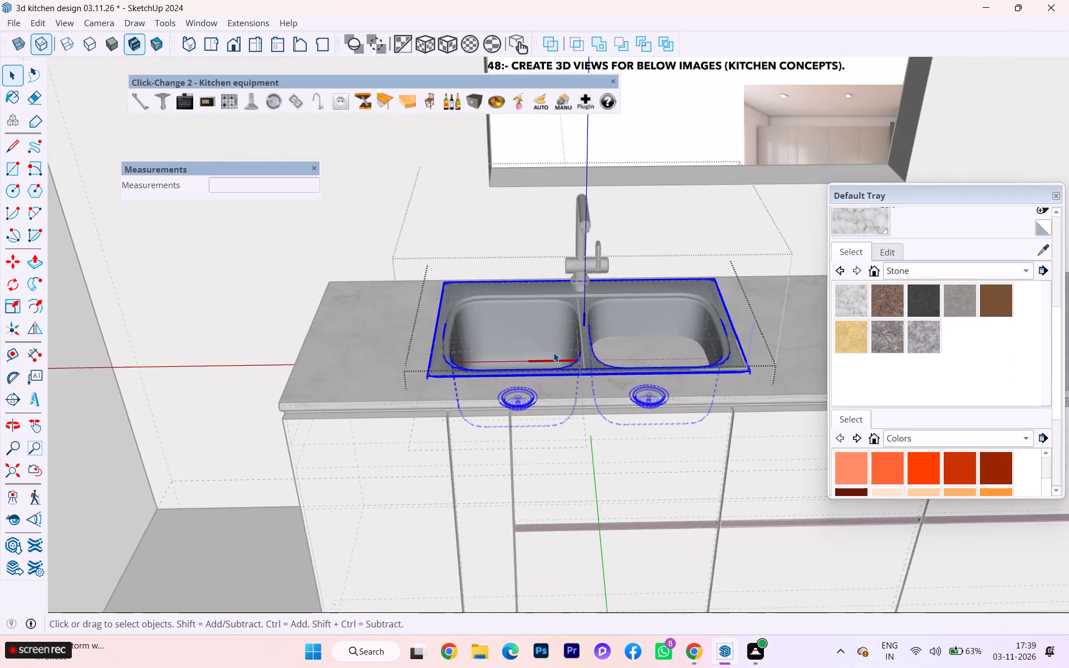
{"action": "scroll", "coordinate": [553, 352], "scroll_direction": "down", "scroll_amount": 7}
Reopen the nested basin group and examine the marble covering the right basin's drain.
{"action": "left_click", "coordinate": [294, 318]}
{"action": "scroll", "coordinate": [582, 346], "scroll_direction": "up", "scroll_amount": 4}
{"action": "scroll", "coordinate": [610, 366], "scroll_direction": "down", "scroll_amount": 3}
{"action": "scroll", "coordinate": [615, 370], "scroll_direction": "up", "scroll_amount": 10}
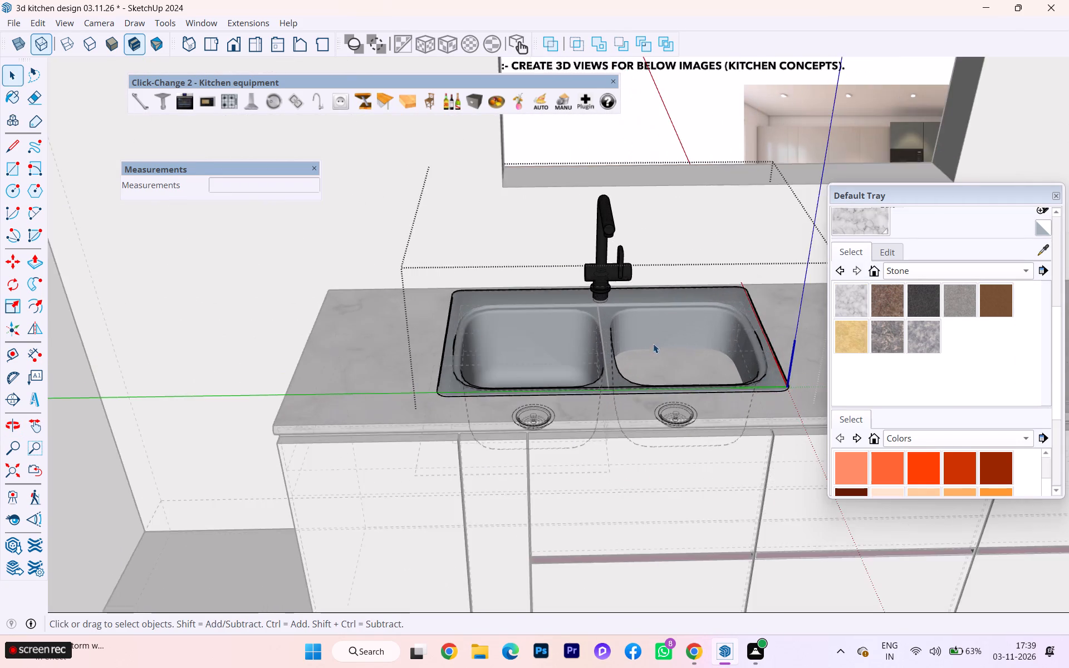
{"action": "scroll", "coordinate": [653, 343], "scroll_direction": "up", "scroll_amount": 8}
{"action": "double_click", "coordinate": [689, 357]}
{"action": "double_click", "coordinate": [676, 363]}
{"action": "double_click", "coordinate": [671, 364]}
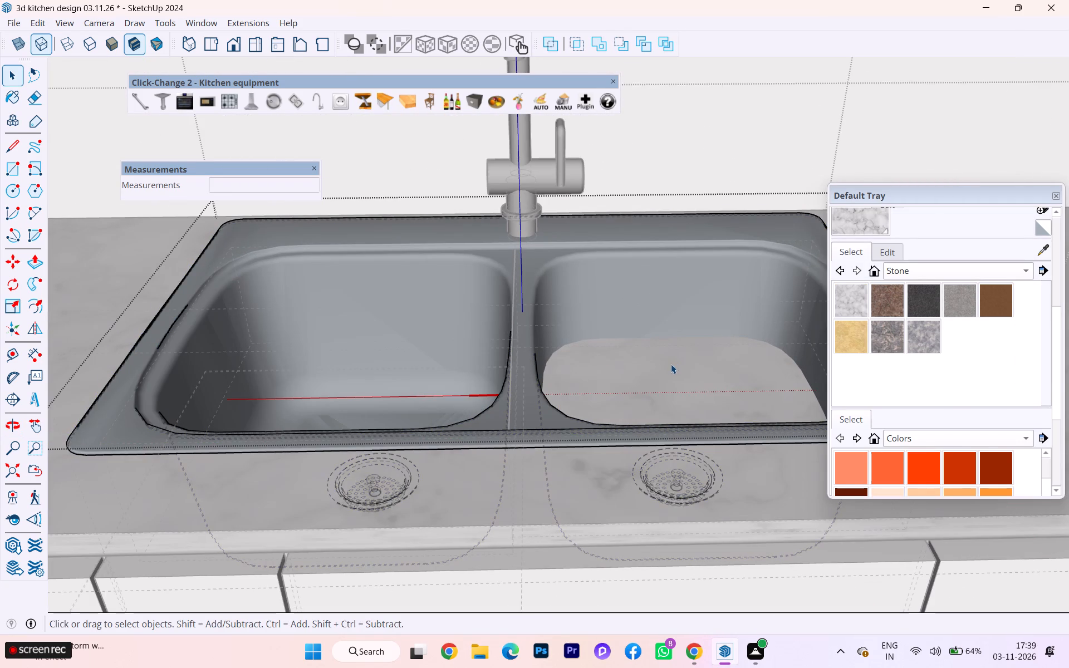
{"action": "double_click", "coordinate": [658, 361]}
{"action": "scroll", "coordinate": [619, 347], "scroll_direction": "down", "scroll_amount": 2}
{"action": "middle_click_drag", "start_coordinate": [607, 357], "coordinate": [527, 527]}
{"action": "double_click", "coordinate": [605, 407]}
{"action": "left_click", "coordinate": [580, 437]}
{"action": "double_click", "coordinate": [646, 449]}
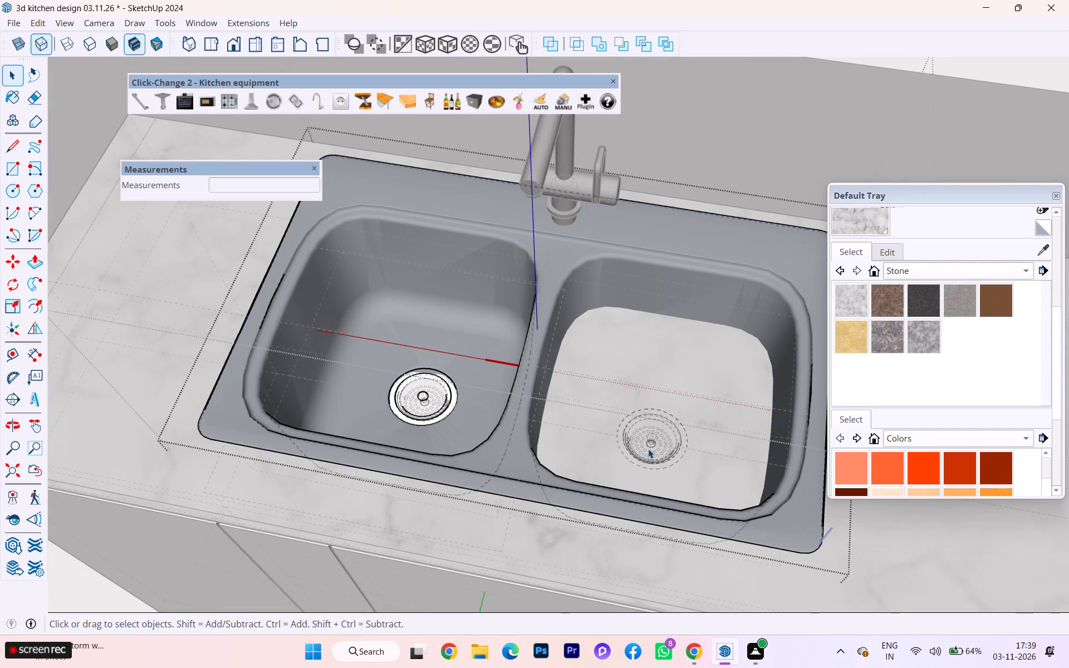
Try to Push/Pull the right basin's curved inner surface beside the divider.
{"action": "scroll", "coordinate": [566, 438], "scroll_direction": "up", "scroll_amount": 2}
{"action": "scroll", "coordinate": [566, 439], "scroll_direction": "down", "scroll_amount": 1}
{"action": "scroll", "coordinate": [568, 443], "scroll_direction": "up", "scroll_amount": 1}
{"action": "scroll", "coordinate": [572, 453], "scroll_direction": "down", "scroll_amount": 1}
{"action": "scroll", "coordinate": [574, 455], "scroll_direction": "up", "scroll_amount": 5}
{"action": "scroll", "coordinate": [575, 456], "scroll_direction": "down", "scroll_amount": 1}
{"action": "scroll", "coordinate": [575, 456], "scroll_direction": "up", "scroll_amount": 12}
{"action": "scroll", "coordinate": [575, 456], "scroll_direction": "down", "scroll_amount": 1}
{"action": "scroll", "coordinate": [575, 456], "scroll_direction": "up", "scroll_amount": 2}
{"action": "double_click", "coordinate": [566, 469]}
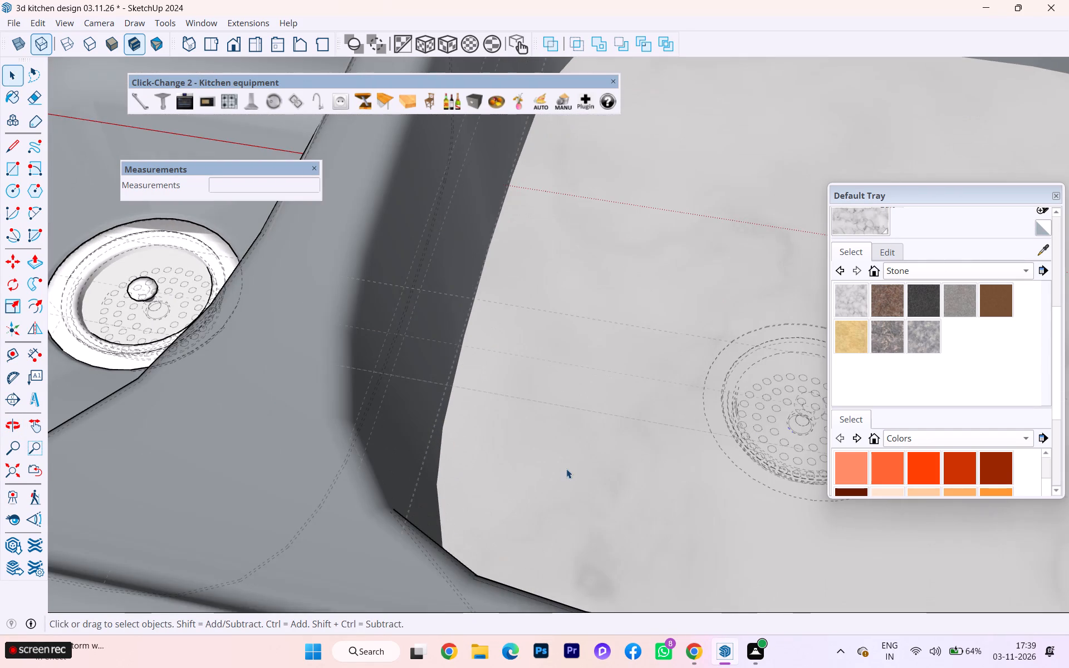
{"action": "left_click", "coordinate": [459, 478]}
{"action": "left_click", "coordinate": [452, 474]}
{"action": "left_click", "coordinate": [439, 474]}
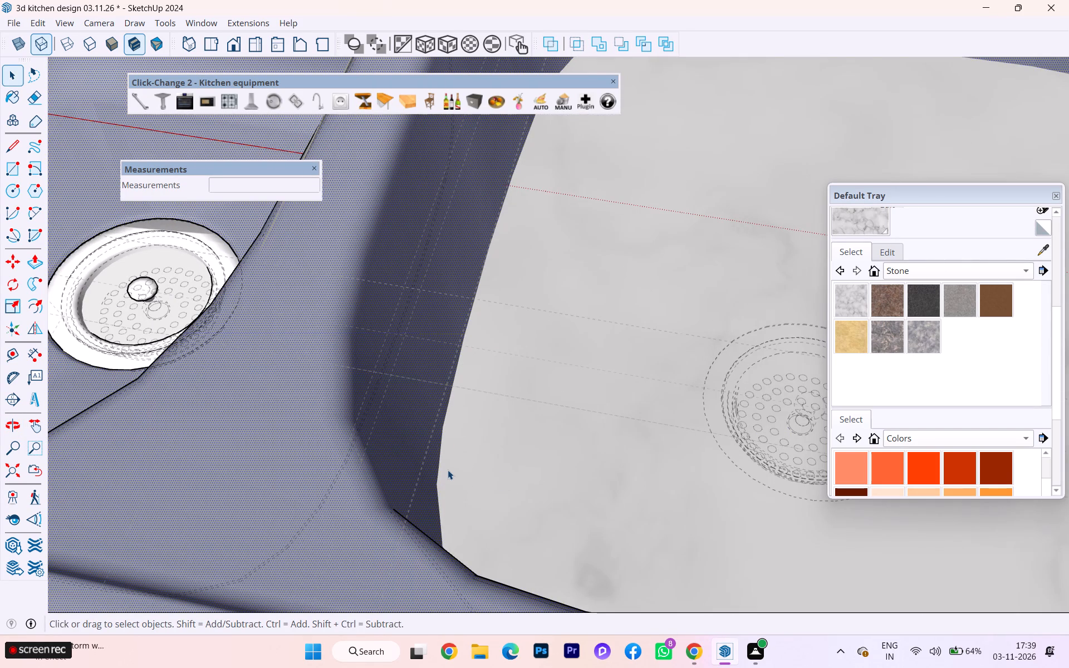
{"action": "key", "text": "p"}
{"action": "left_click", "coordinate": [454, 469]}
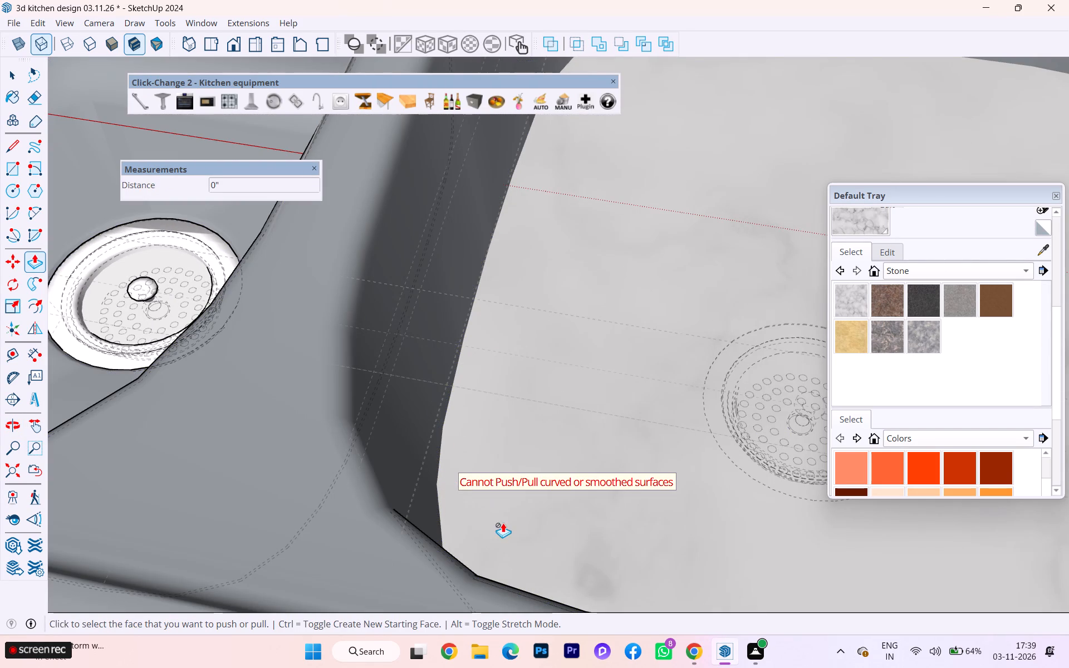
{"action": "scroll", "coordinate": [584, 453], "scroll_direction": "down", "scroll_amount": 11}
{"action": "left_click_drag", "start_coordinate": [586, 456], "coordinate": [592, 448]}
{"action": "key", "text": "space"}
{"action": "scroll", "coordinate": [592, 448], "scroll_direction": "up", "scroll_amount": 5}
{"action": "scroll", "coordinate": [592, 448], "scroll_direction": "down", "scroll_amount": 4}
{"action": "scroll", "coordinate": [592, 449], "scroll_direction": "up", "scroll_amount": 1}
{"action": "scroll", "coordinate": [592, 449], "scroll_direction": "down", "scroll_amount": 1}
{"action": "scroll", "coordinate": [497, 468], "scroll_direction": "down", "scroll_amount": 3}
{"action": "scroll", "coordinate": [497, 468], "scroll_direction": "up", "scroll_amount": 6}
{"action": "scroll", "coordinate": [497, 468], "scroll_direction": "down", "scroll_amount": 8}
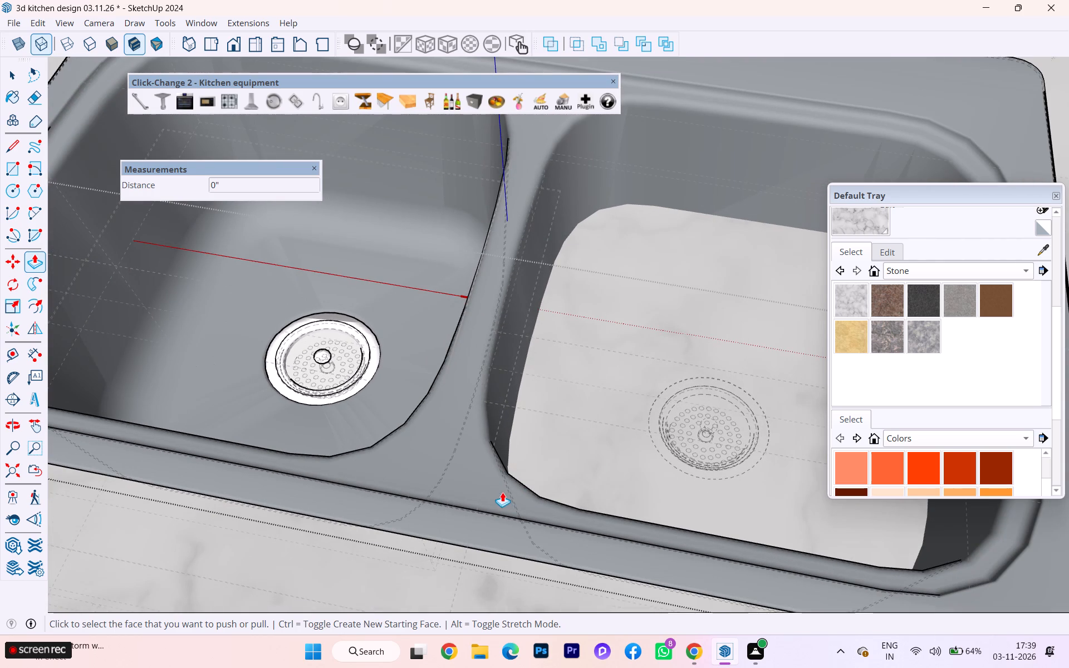
Undo the pushes and recess cuts beneath the right basin, back to the uncut marble worktop there.
{"action": "key", "text": "ctrl+z"}
{"action": "key", "text": "ctrl+z"}
{"action": "key", "text": "ctrl+z"}
{"action": "key", "text": "ctrl+z"}
{"action": "scroll", "coordinate": [644, 448], "scroll_direction": "down", "scroll_amount": 2, "text": "ctrl"}
{"action": "key", "text": "ctrl+z"}
{"action": "key", "text": "z"}
{"action": "key", "text": "ctrl+z"}
{"action": "key", "text": "ctrl+z"}
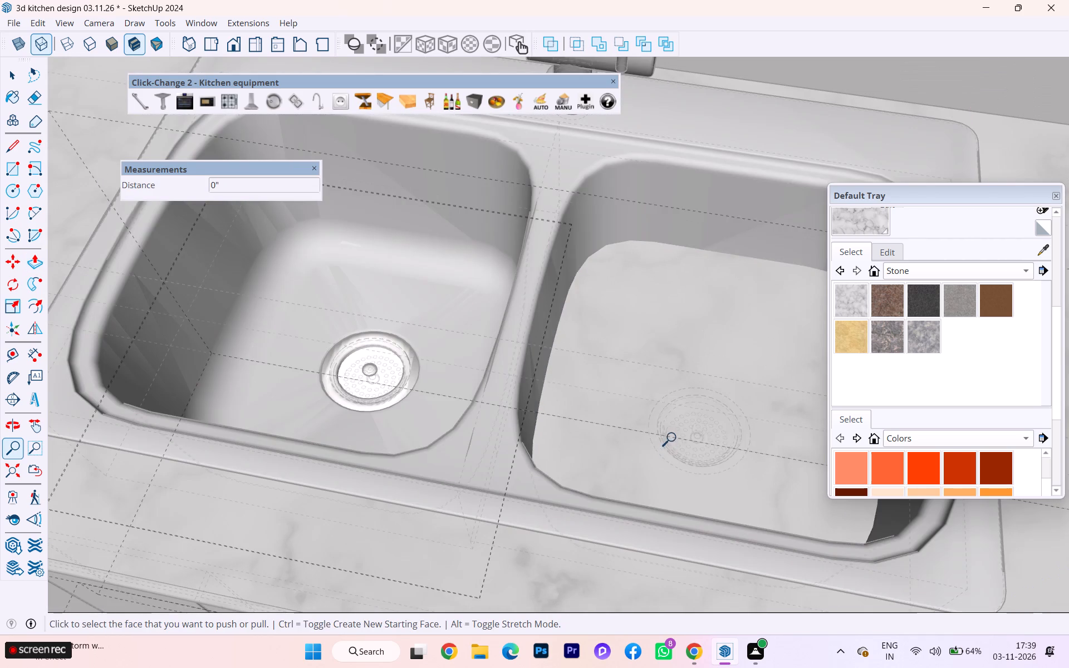
{"action": "key", "text": "ctrl+z"}
{"action": "key", "text": "ctrl+z"}
{"action": "key", "text": "ctrl+z"}
{"action": "key", "text": "ctrl+z"}
{"action": "key", "text": "ctrl+z"}
{"action": "key", "text": "ctrl+z"}
{"action": "key", "text": "ctrl+z"}
{"action": "key", "text": "ctrl+z"}
{"action": "key", "text": "ctrl+z"}
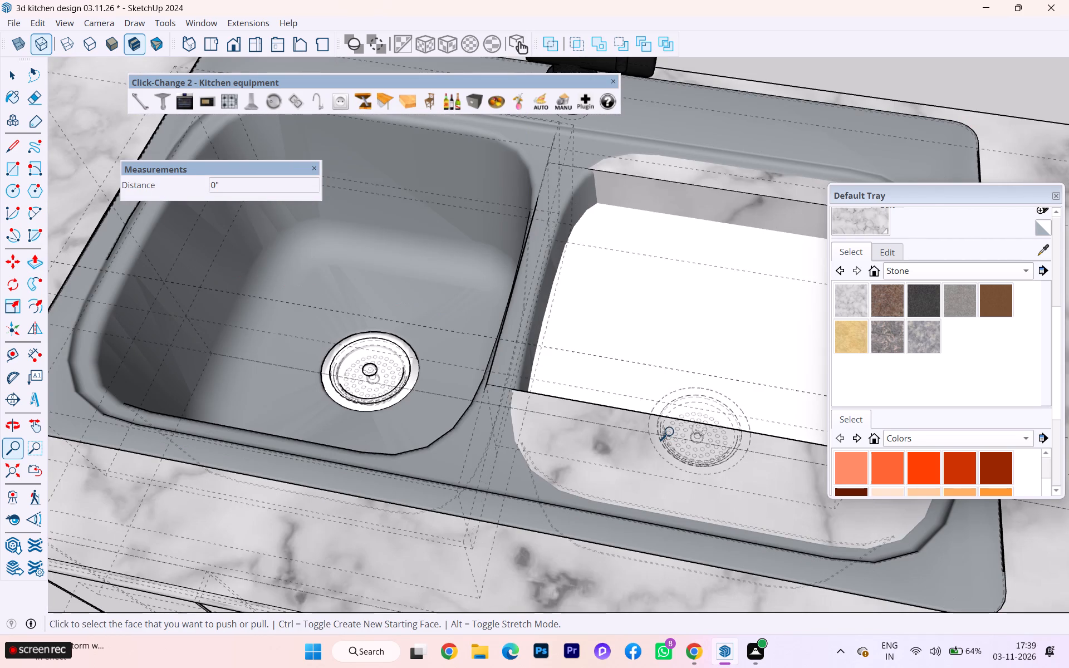
{"action": "key", "text": "ctrl+z"}
{"action": "key", "text": "ctrl+z"}
{"action": "key", "text": "ctrl+z"}
{"action": "key", "text": "ctrl+z"}
Undo the recess pushes beneath the left basin, back to the rectangle drawn on its white face.
{"action": "scroll", "coordinate": [668, 433], "scroll_direction": "down", "scroll_amount": 2}
{"action": "scroll", "coordinate": [654, 432], "scroll_direction": "up", "scroll_amount": 1}
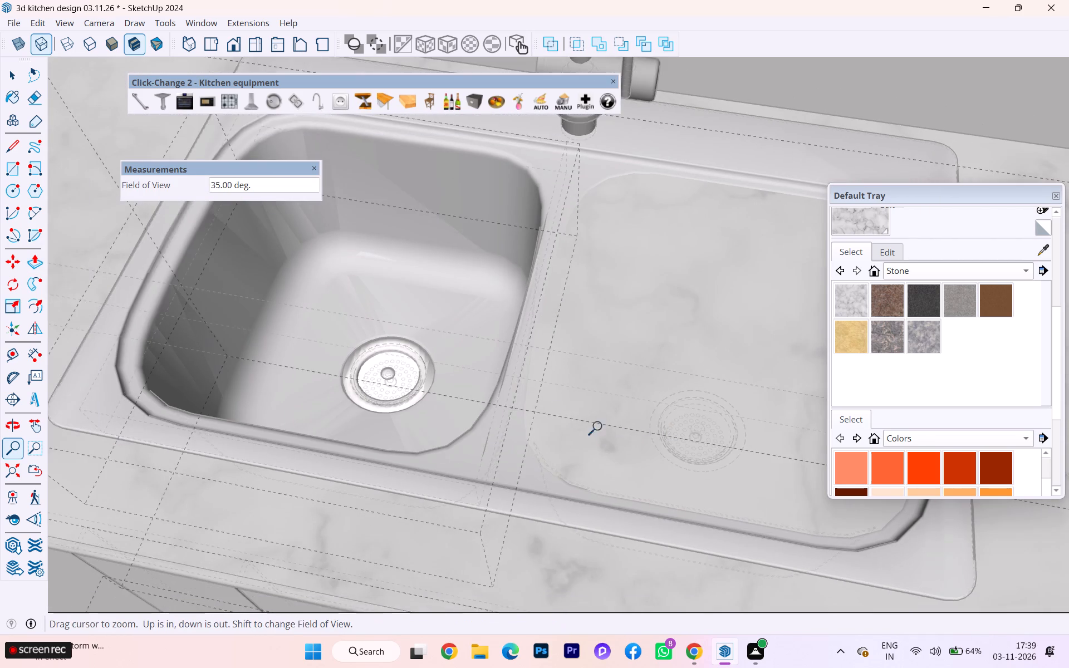
{"action": "scroll", "coordinate": [553, 401], "scroll_direction": "down", "scroll_amount": 2}
{"action": "scroll", "coordinate": [553, 401], "scroll_direction": "up", "scroll_amount": 1}
{"action": "scroll", "coordinate": [553, 401], "scroll_direction": "down", "scroll_amount": 1}
{"action": "middle_click_drag", "start_coordinate": [553, 401], "coordinate": [823, 317]}
{"action": "key", "text": "space"}
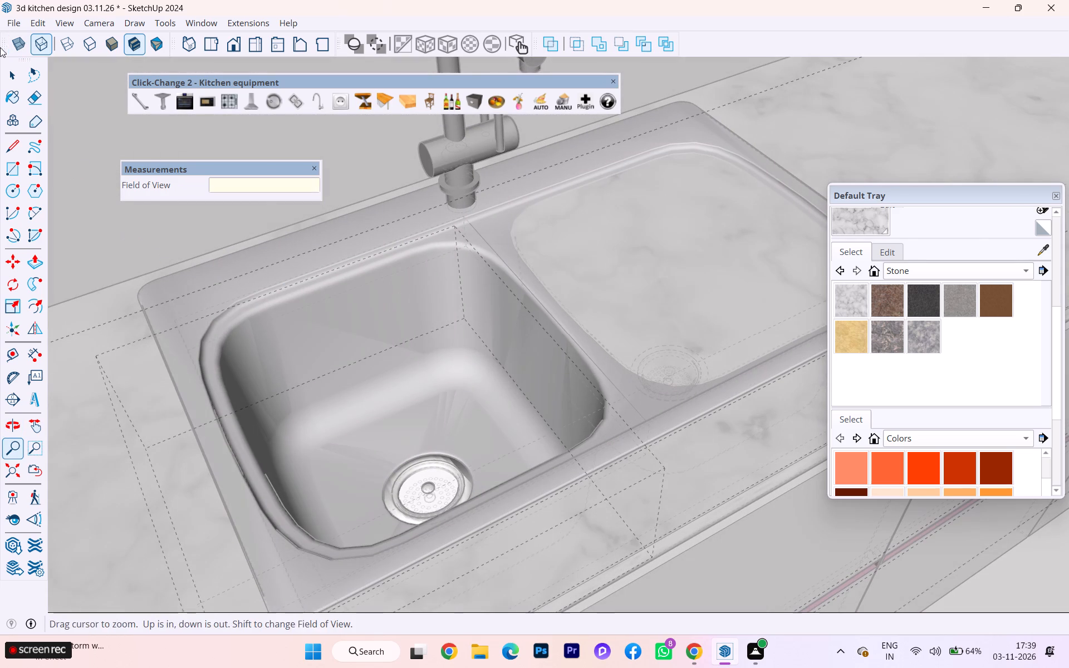
{"action": "left_click", "coordinate": [14, 73]}
{"action": "left_click", "coordinate": [546, 379]}
{"action": "double_click", "coordinate": [563, 374]}
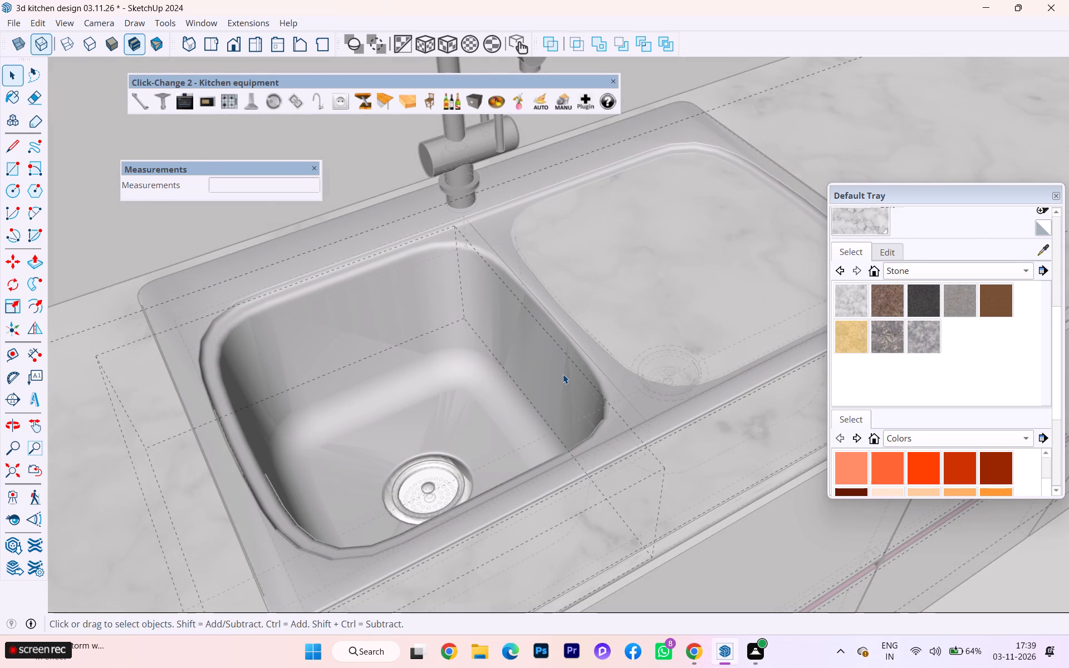
{"action": "key", "text": "ctrl+z"}
{"action": "key", "text": "ctrl+z"}
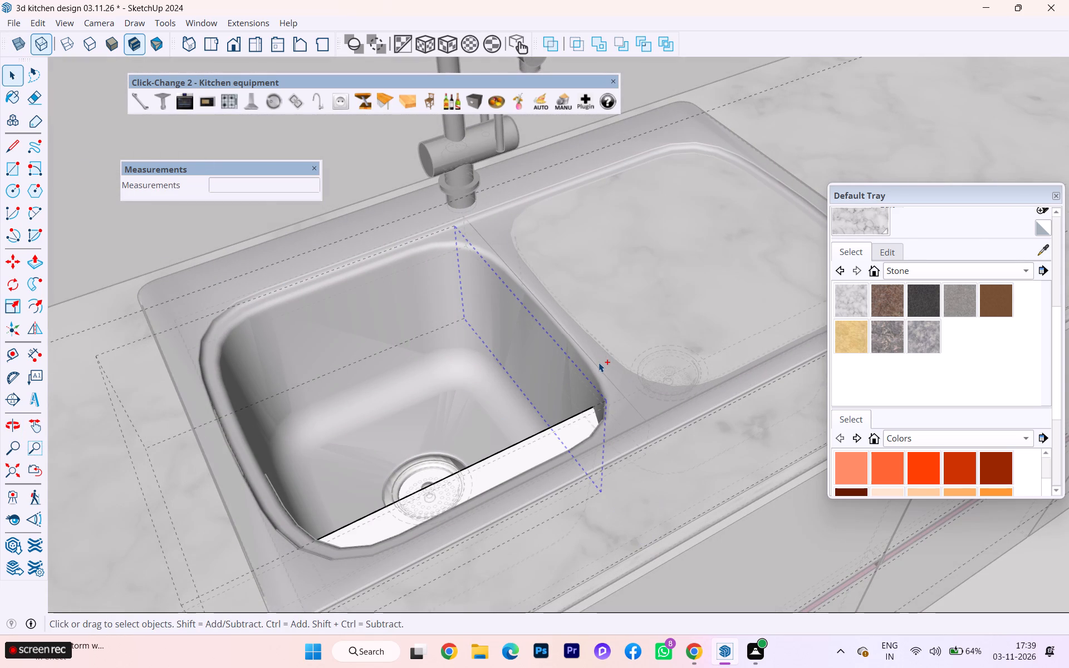
{"action": "key", "text": "ctrl+z"}
{"action": "key", "text": "ctrl+z"}
{"action": "key", "text": "ctrl+z"}
{"action": "scroll", "coordinate": [617, 364], "scroll_direction": "down", "scroll_amount": 1}
{"action": "middle_click_drag", "start_coordinate": [617, 364], "coordinate": [282, 389]}
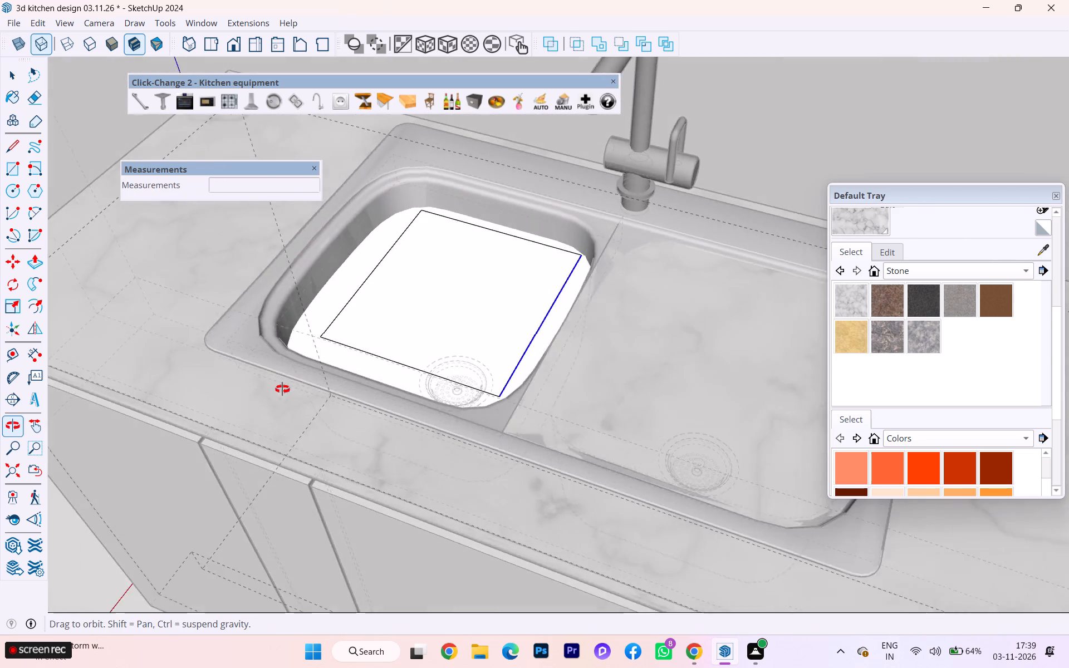
{"action": "middle_click_drag", "start_coordinate": [282, 389], "coordinate": [329, 296]}
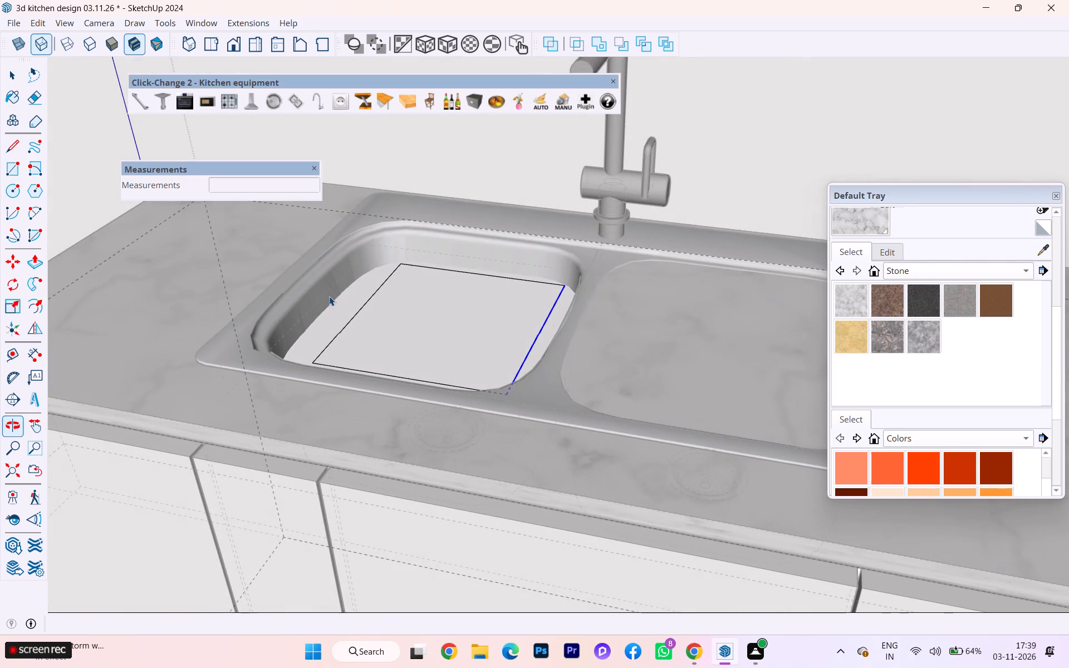
Undo the left basin's rectangular recess, back to the uncut marble worktop beneath the sink.
{"action": "key", "text": "ctrl+z"}
{"action": "key", "text": "ctrl+z"}
{"action": "key", "text": "ctrl+z"}
{"action": "key", "text": "ctrl+z"}
{"action": "key", "text": "ctrl+z"}
{"action": "key", "text": "ctrl+z"}
{"action": "key", "text": "ctrl+z"}
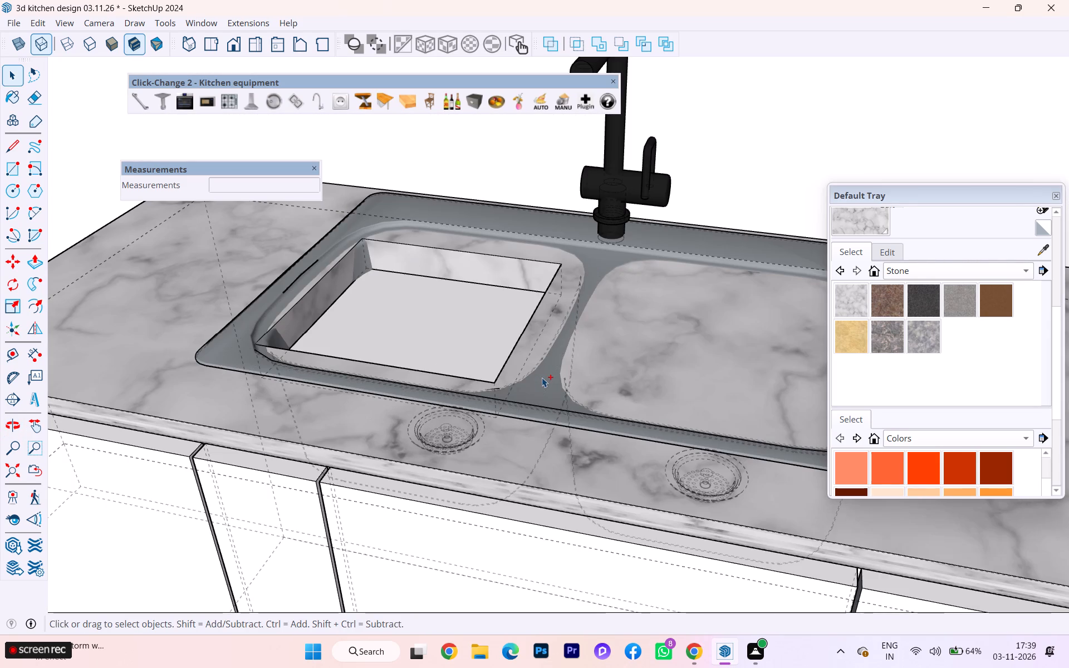
{"action": "key", "text": "ctrl+z"}
{"action": "key", "text": "ctrl+z"}
Undo the double sink's placement on the worktop, back to its position in front of the base cabinets.
{"action": "scroll", "coordinate": [509, 380], "scroll_direction": "down", "scroll_amount": 1}
{"action": "scroll", "coordinate": [509, 381], "scroll_direction": "up", "scroll_amount": 1}
{"action": "scroll", "coordinate": [508, 384], "scroll_direction": "down", "scroll_amount": 1}
{"action": "scroll", "coordinate": [508, 385], "scroll_direction": "up", "scroll_amount": 4}
{"action": "scroll", "coordinate": [508, 385], "scroll_direction": "down", "scroll_amount": 2}
{"action": "scroll", "coordinate": [507, 386], "scroll_direction": "up", "scroll_amount": 1}
{"action": "middle_click_drag", "start_coordinate": [506, 379], "coordinate": [503, 338]}
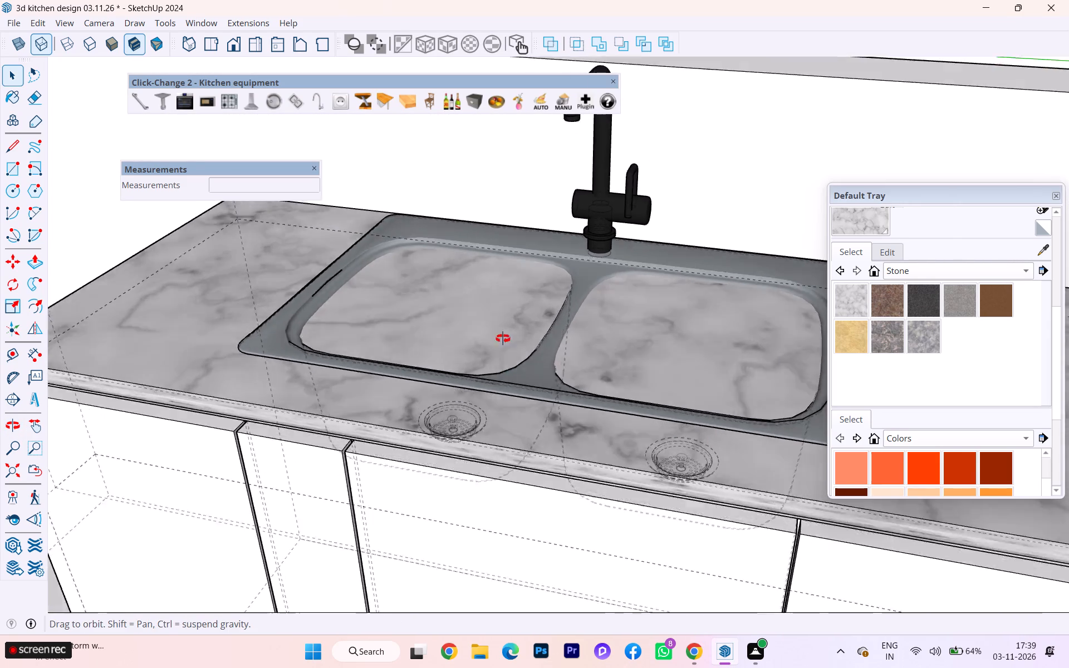
{"action": "middle_click_drag", "start_coordinate": [503, 338], "coordinate": [546, 338]}
{"action": "scroll", "coordinate": [560, 381], "scroll_direction": "down", "scroll_amount": 1}
{"action": "scroll", "coordinate": [560, 382], "scroll_direction": "up", "scroll_amount": 2}
{"action": "scroll", "coordinate": [559, 385], "scroll_direction": "down", "scroll_amount": 6}
{"action": "scroll", "coordinate": [543, 406], "scroll_direction": "up", "scroll_amount": 1}
{"action": "scroll", "coordinate": [543, 406], "scroll_direction": "down", "scroll_amount": 1}
{"action": "scroll", "coordinate": [543, 406], "scroll_direction": "up", "scroll_amount": 6}
{"action": "scroll", "coordinate": [542, 407], "scroll_direction": "down", "scroll_amount": 1}
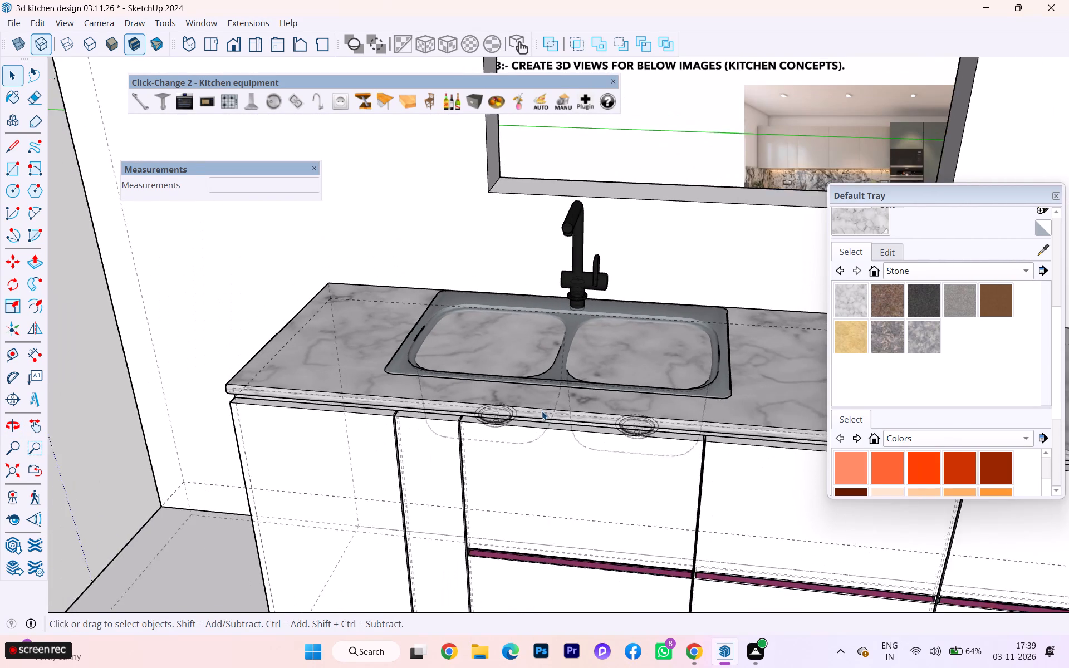
{"action": "scroll", "coordinate": [542, 411], "scroll_direction": "down", "scroll_amount": 1}
{"action": "scroll", "coordinate": [542, 411], "scroll_direction": "up", "scroll_amount": 2}
{"action": "scroll", "coordinate": [542, 411], "scroll_direction": "down", "scroll_amount": 1}
{"action": "scroll", "coordinate": [542, 411], "scroll_direction": "up", "scroll_amount": 2}
{"action": "scroll", "coordinate": [542, 411], "scroll_direction": "down", "scroll_amount": 2}
{"action": "key", "text": "ctrl+z"}
{"action": "key", "text": "ctrl+z"}
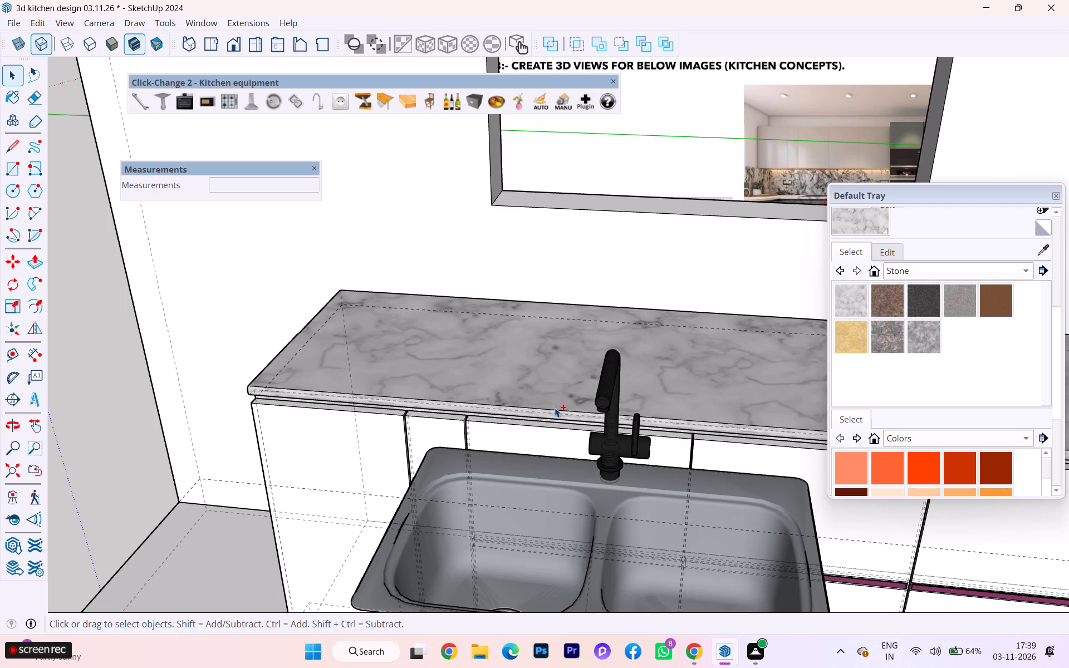
Select all the connected geometry of the marble worktop and make it a group.
{"action": "scroll", "coordinate": [555, 357], "scroll_direction": "down", "scroll_amount": 2}
{"action": "scroll", "coordinate": [555, 357], "scroll_direction": "up", "scroll_amount": 2}
{"action": "scroll", "coordinate": [555, 357], "scroll_direction": "down", "scroll_amount": 6}
{"action": "scroll", "coordinate": [470, 358], "scroll_direction": "up", "scroll_amount": 7}
{"action": "scroll", "coordinate": [410, 380], "scroll_direction": "down", "scroll_amount": 2}
{"action": "scroll", "coordinate": [410, 380], "scroll_direction": "up", "scroll_amount": 4}
{"action": "scroll", "coordinate": [418, 375], "scroll_direction": "down", "scroll_amount": 1}
{"action": "middle_click_drag", "start_coordinate": [421, 371], "coordinate": [710, 287]}
{"action": "left_click", "coordinate": [429, 366]}
{"action": "left_click", "coordinate": [430, 400]}
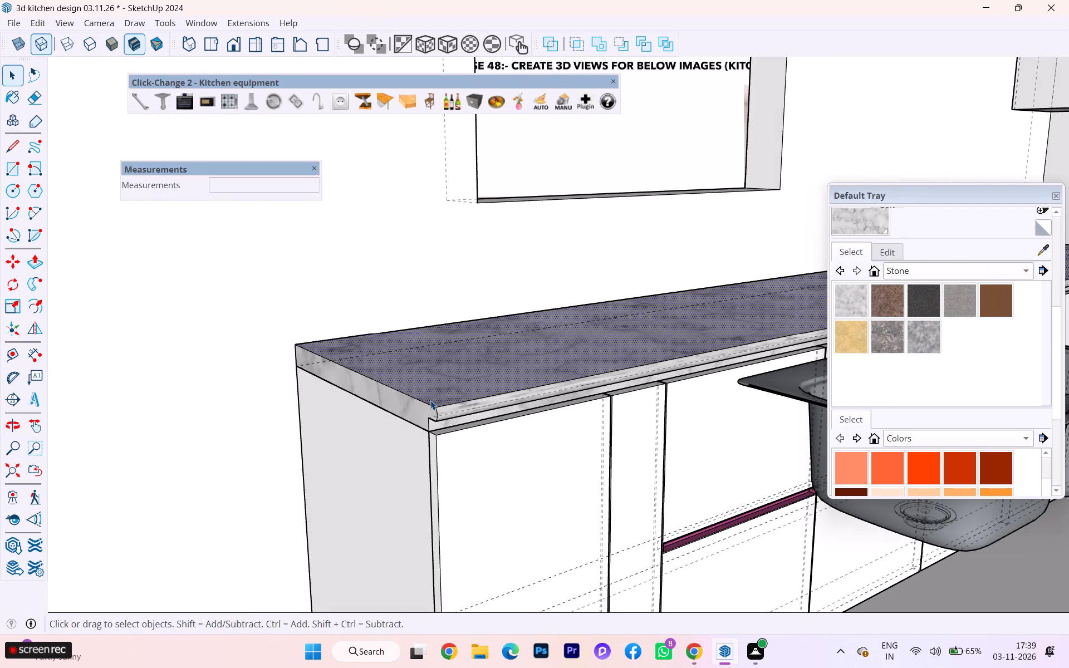
{"action": "left_click", "coordinate": [370, 451]}
{"action": "left_click", "coordinate": [424, 399], "text": "ctrl"}
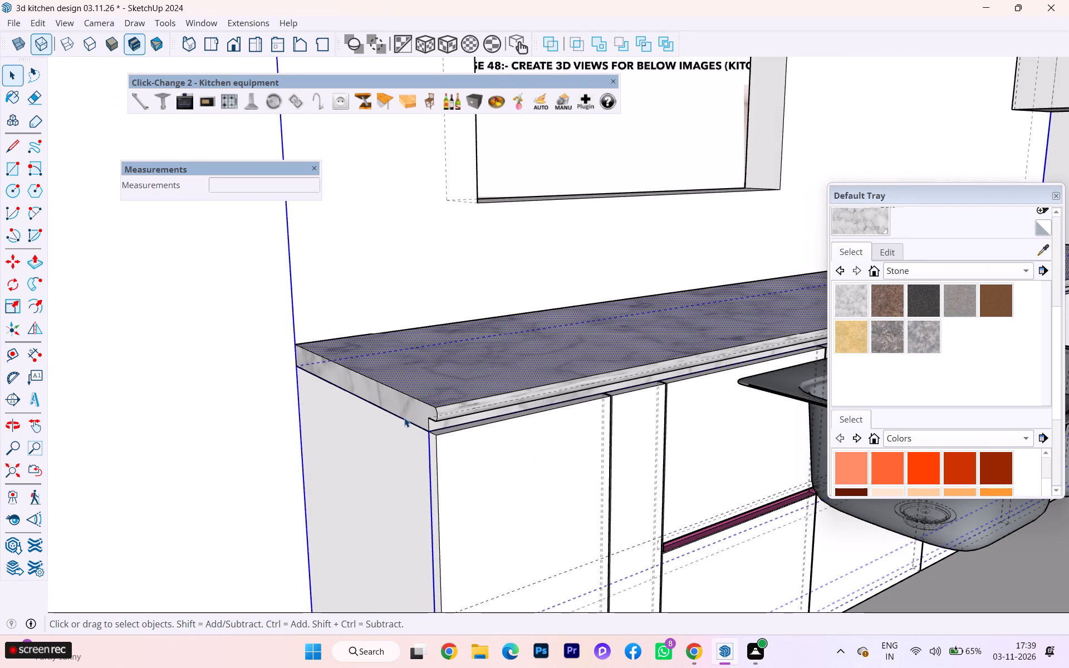
{"action": "left_click", "coordinate": [404, 417]}
{"action": "triple_click", "coordinate": [410, 412]}
{"action": "left_click", "coordinate": [410, 412]}
{"action": "right_click", "coordinate": [410, 412]}
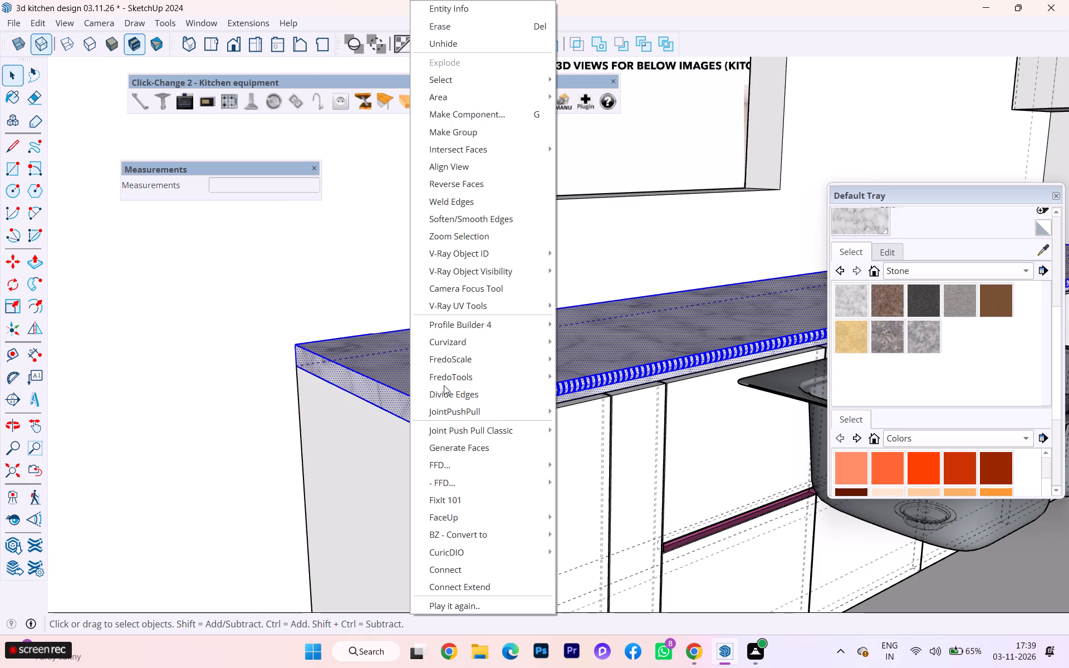
{"action": "left_click", "coordinate": [489, 129]}
{"action": "scroll", "coordinate": [451, 353], "scroll_direction": "down", "scroll_amount": 14}
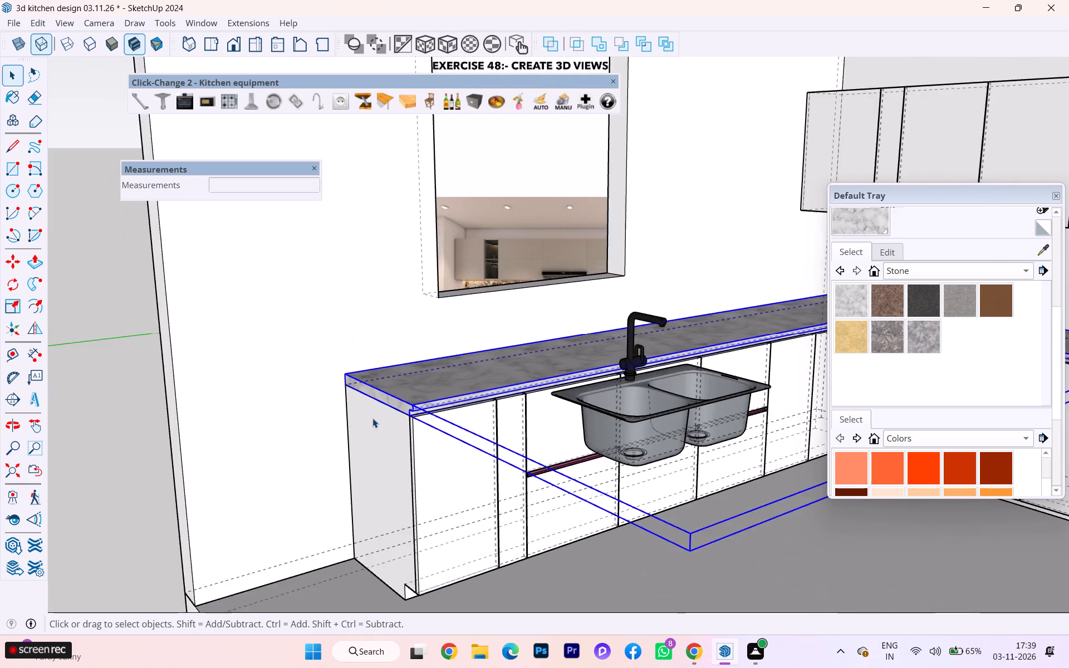
{"action": "scroll", "coordinate": [372, 418], "scroll_direction": "down", "scroll_amount": 4}
{"action": "scroll", "coordinate": [376, 417], "scroll_direction": "up", "scroll_amount": 2}
{"action": "scroll", "coordinate": [379, 419], "scroll_direction": "down", "scroll_amount": 2}
{"action": "left_click", "coordinate": [183, 412]}
Turn off the dashed back-edge display for the whole kitchen model.
{"action": "middle_click_drag", "start_coordinate": [562, 399], "coordinate": [313, 512]}
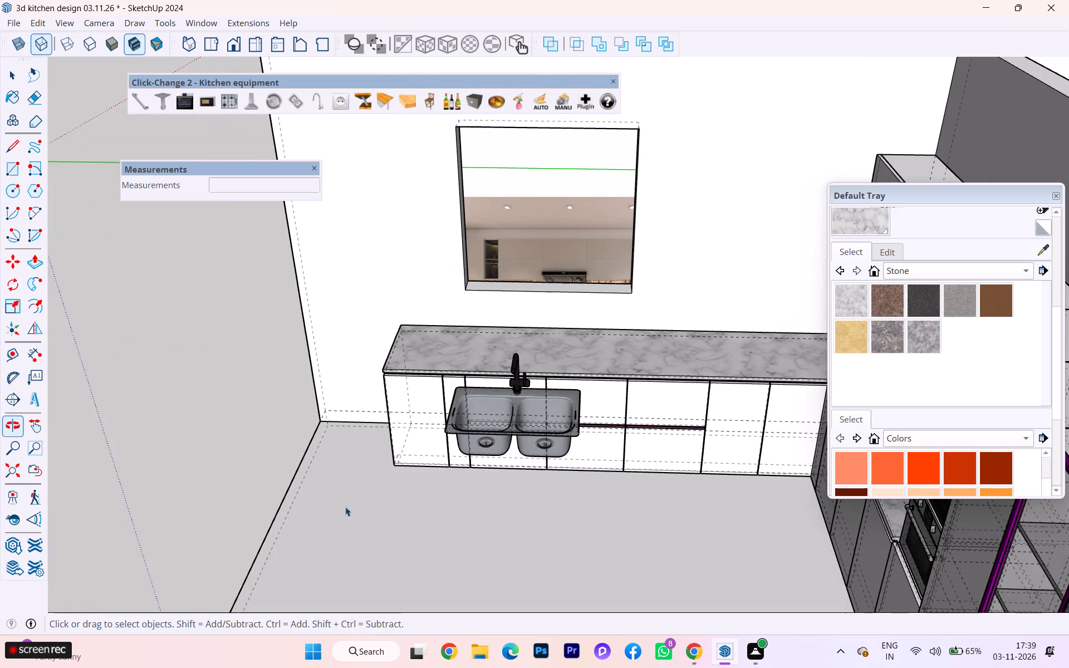
{"action": "scroll", "coordinate": [639, 391], "scroll_direction": "up", "scroll_amount": 3}
{"action": "scroll", "coordinate": [639, 391], "scroll_direction": "down", "scroll_amount": 1}
{"action": "scroll", "coordinate": [639, 391], "scroll_direction": "up", "scroll_amount": 1}
{"action": "scroll", "coordinate": [936, 251], "scroll_direction": "down", "scroll_amount": 1}
{"action": "scroll", "coordinate": [936, 251], "scroll_direction": "up", "scroll_amount": 2}
{"action": "scroll", "coordinate": [936, 251], "scroll_direction": "down", "scroll_amount": 1}
{"action": "scroll", "coordinate": [567, 335], "scroll_direction": "down", "scroll_amount": 3}
{"action": "scroll", "coordinate": [567, 335], "scroll_direction": "up", "scroll_amount": 2}
{"action": "scroll", "coordinate": [567, 335], "scroll_direction": "down", "scroll_amount": 5}
{"action": "scroll", "coordinate": [567, 335], "scroll_direction": "up", "scroll_amount": 1}
{"action": "scroll", "coordinate": [567, 335], "scroll_direction": "down", "scroll_amount": 2}
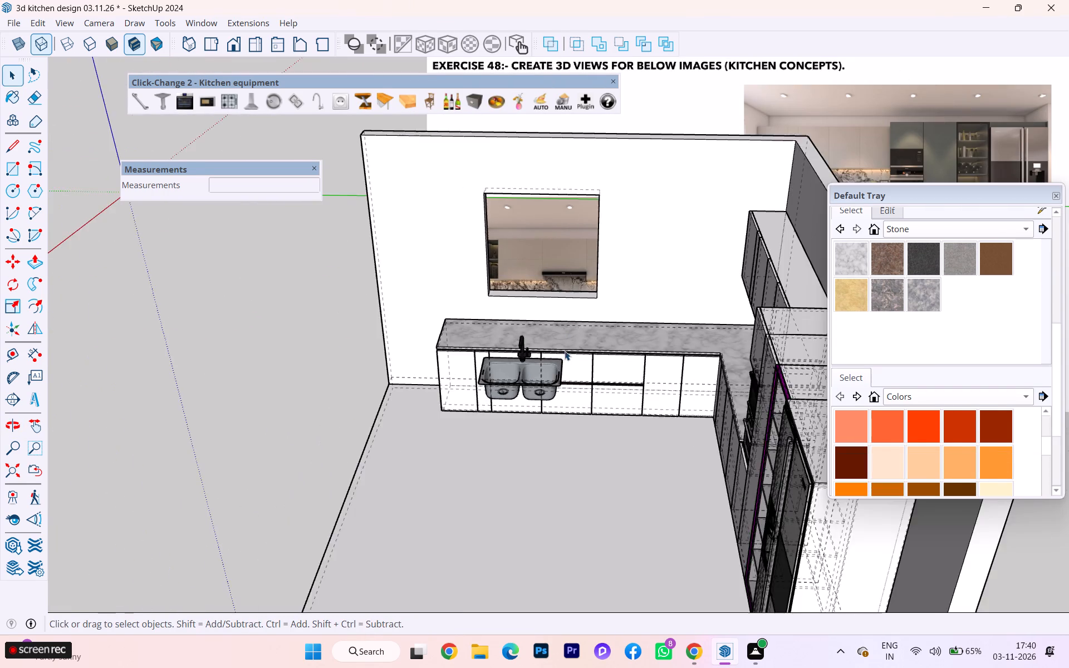
{"action": "scroll", "coordinate": [565, 351], "scroll_direction": "down", "scroll_amount": 5}
{"action": "scroll", "coordinate": [564, 352], "scroll_direction": "up", "scroll_amount": 1}
{"action": "scroll", "coordinate": [564, 352], "scroll_direction": "down", "scroll_amount": 3}
{"action": "scroll", "coordinate": [564, 352], "scroll_direction": "up", "scroll_amount": 1}
{"action": "scroll", "coordinate": [564, 352], "scroll_direction": "down", "scroll_amount": 1}
{"action": "scroll", "coordinate": [462, 303], "scroll_direction": "up", "scroll_amount": 3}
{"action": "scroll", "coordinate": [545, 304], "scroll_direction": "down", "scroll_amount": 2}
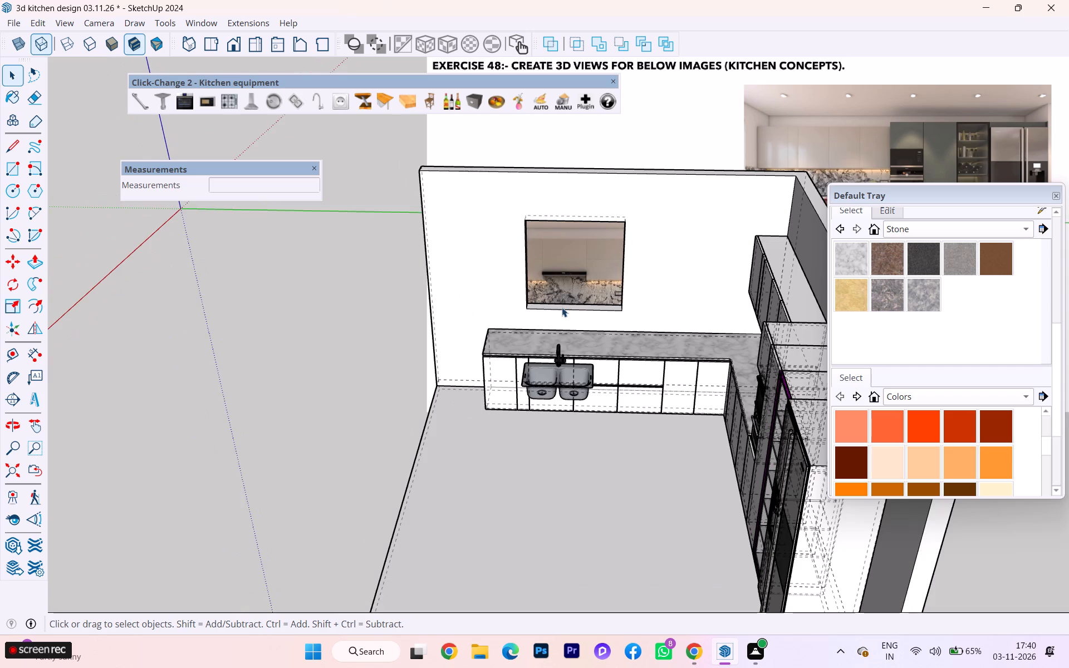
{"action": "key", "text": "k"}
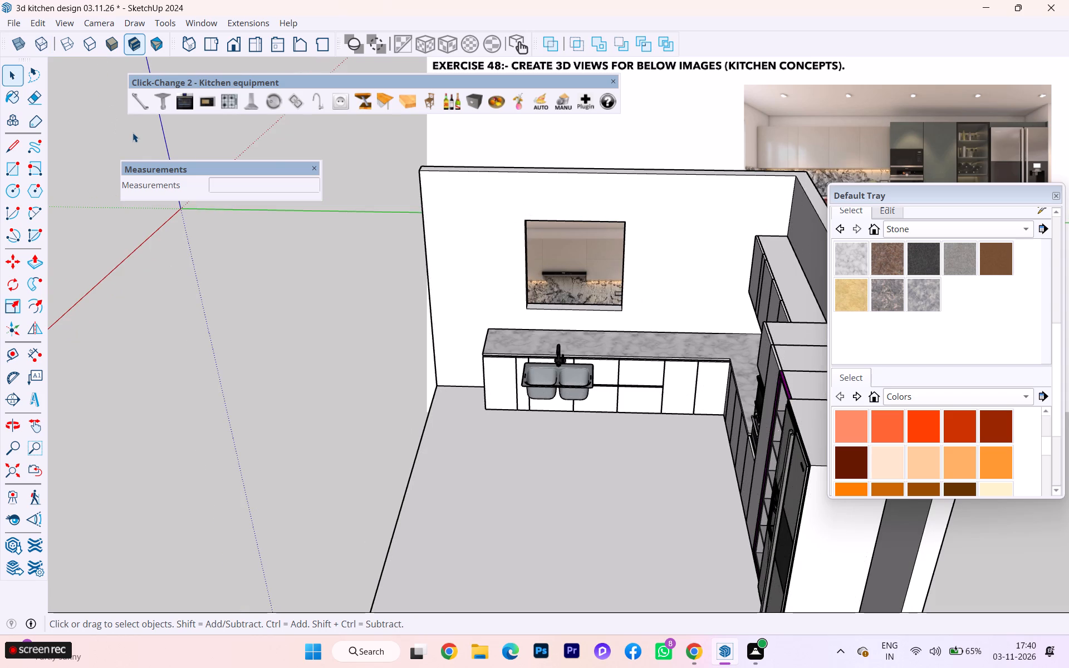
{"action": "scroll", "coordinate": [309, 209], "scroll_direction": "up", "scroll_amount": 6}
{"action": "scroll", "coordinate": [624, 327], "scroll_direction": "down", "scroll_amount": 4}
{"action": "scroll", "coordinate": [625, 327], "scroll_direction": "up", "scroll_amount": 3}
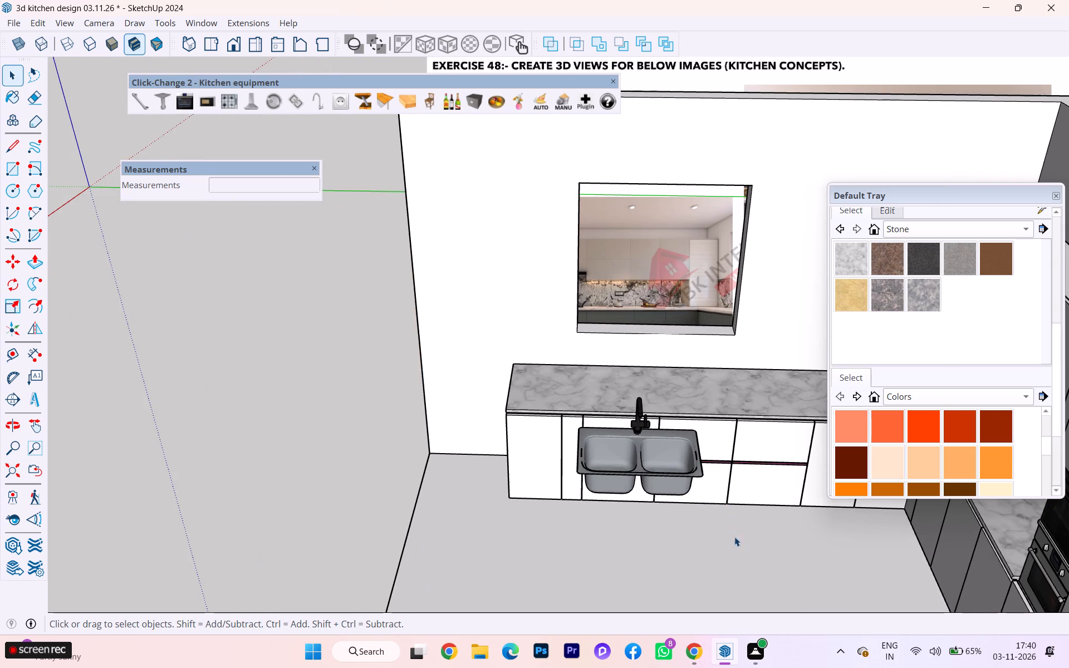
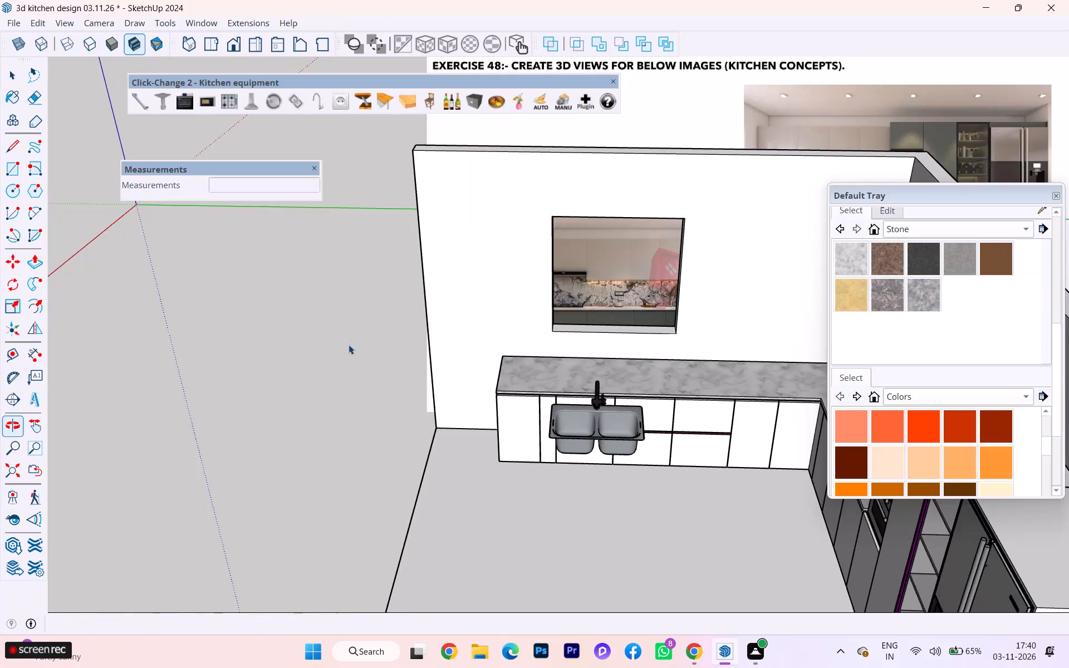
Examine the double sink and its tap in front of the base cabinets up close, against the marble worktop.
{"action": "scroll", "coordinate": [582, 338], "scroll_direction": "up", "scroll_amount": 2}
{"action": "scroll", "coordinate": [604, 353], "scroll_direction": "down", "scroll_amount": 1}
{"action": "scroll", "coordinate": [617, 360], "scroll_direction": "up", "scroll_amount": 2}
{"action": "scroll", "coordinate": [641, 387], "scroll_direction": "down", "scroll_amount": 1}
{"action": "scroll", "coordinate": [646, 389], "scroll_direction": "up", "scroll_amount": 5}
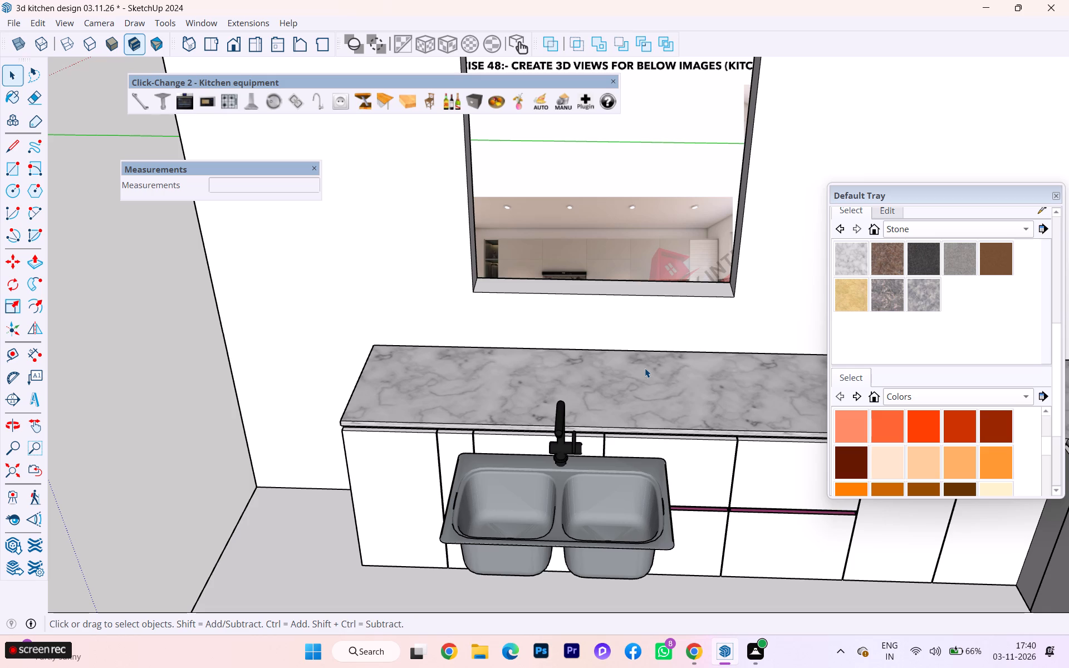
{"action": "left_click", "coordinate": [560, 514]}
{"action": "scroll", "coordinate": [624, 535], "scroll_direction": "up", "scroll_amount": 5}
{"action": "scroll", "coordinate": [636, 546], "scroll_direction": "down", "scroll_amount": 2}
{"action": "middle_click_drag", "start_coordinate": [636, 545], "coordinate": [460, 548]}
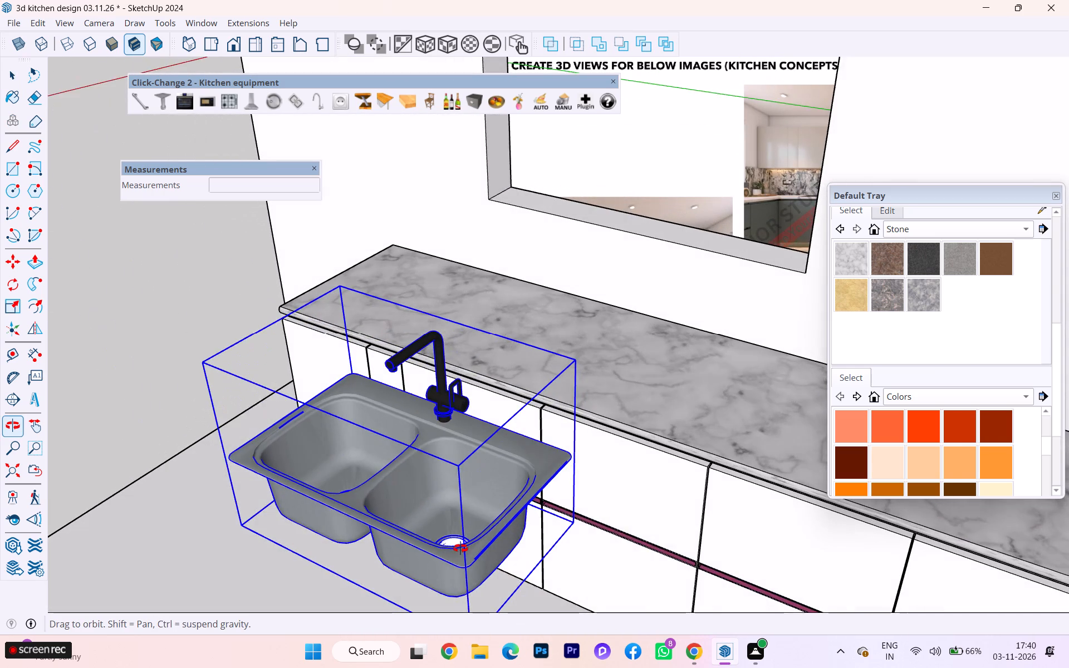
{"action": "middle_click_drag", "start_coordinate": [460, 548], "coordinate": [459, 544]}
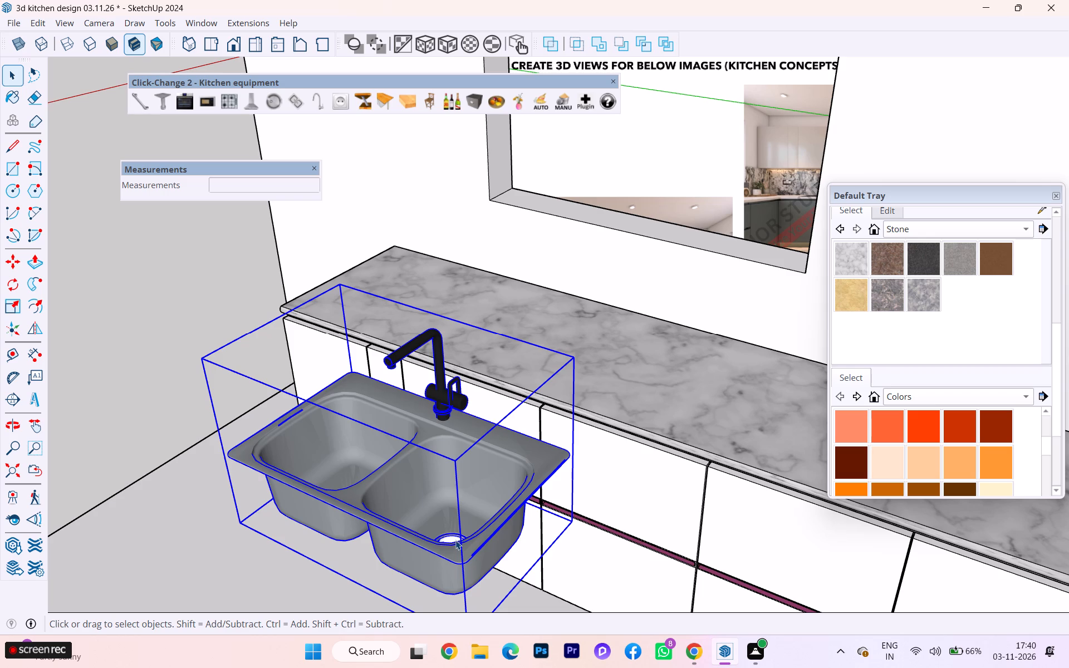
Examine the whole kitchen from several angles, including the empty window opening above the worktop.
{"action": "scroll", "coordinate": [609, 130], "scroll_direction": "down", "scroll_amount": 2}
{"action": "scroll", "coordinate": [439, 328], "scroll_direction": "down", "scroll_amount": 4}
{"action": "scroll", "coordinate": [436, 331], "scroll_direction": "up", "scroll_amount": 2}
{"action": "scroll", "coordinate": [436, 331], "scroll_direction": "down", "scroll_amount": 1}
{"action": "middle_click_drag", "start_coordinate": [436, 332], "coordinate": [713, 317]}
{"action": "scroll", "coordinate": [511, 345], "scroll_direction": "down", "scroll_amount": 1}
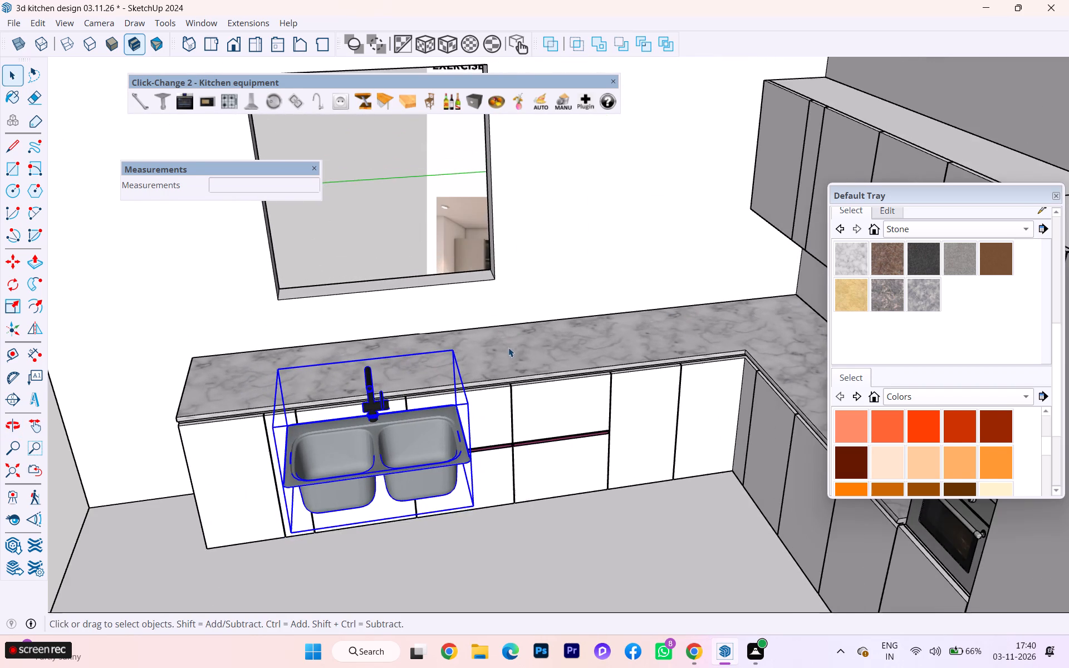
{"action": "scroll", "coordinate": [445, 419], "scroll_direction": "down", "scroll_amount": 2}
{"action": "middle_click_drag", "start_coordinate": [482, 388], "coordinate": [600, 336]}
{"action": "scroll", "coordinate": [702, 307], "scroll_direction": "down", "scroll_amount": 3}
{"action": "scroll", "coordinate": [704, 307], "scroll_direction": "up", "scroll_amount": 1}
{"action": "scroll", "coordinate": [704, 307], "scroll_direction": "down", "scroll_amount": 1}
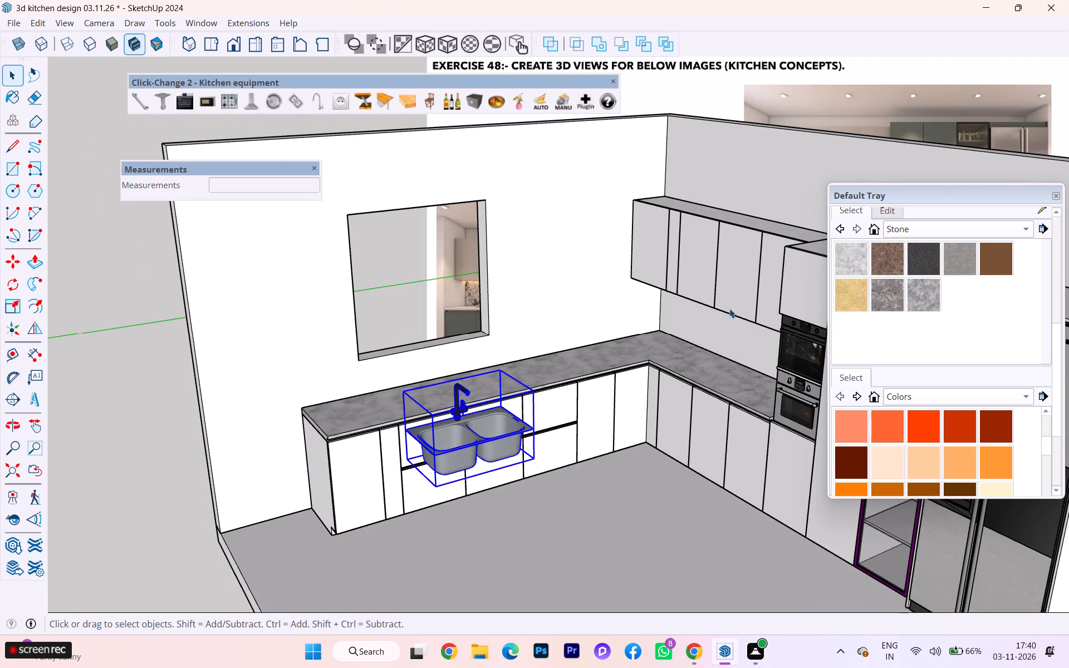
{"action": "scroll", "coordinate": [404, 463], "scroll_direction": "up", "scroll_amount": 3}
{"action": "scroll", "coordinate": [361, 485], "scroll_direction": "up", "scroll_amount": 2}
{"action": "scroll", "coordinate": [337, 484], "scroll_direction": "down", "scroll_amount": 4}
{"action": "scroll", "coordinate": [337, 483], "scroll_direction": "up", "scroll_amount": 1}
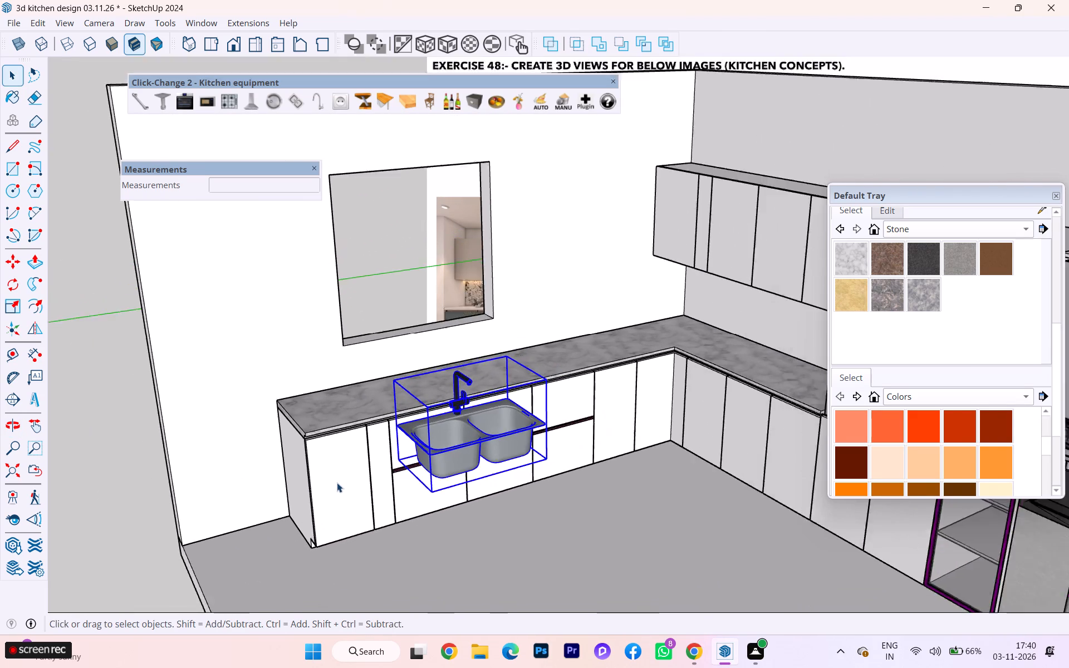
{"action": "scroll", "coordinate": [337, 466], "scroll_direction": "down", "scroll_amount": 1}
{"action": "scroll", "coordinate": [337, 466], "scroll_direction": "up", "scroll_amount": 1}
{"action": "scroll", "coordinate": [337, 466], "scroll_direction": "down", "scroll_amount": 2}
{"action": "scroll", "coordinate": [337, 466], "scroll_direction": "up", "scroll_amount": 1}
{"action": "scroll", "coordinate": [336, 466], "scroll_direction": "down", "scroll_amount": 3}
{"action": "scroll", "coordinate": [334, 459], "scroll_direction": "up", "scroll_amount": 2}
{"action": "scroll", "coordinate": [334, 459], "scroll_direction": "down", "scroll_amount": 2}
{"action": "scroll", "coordinate": [334, 459], "scroll_direction": "up", "scroll_amount": 2}
{"action": "scroll", "coordinate": [334, 459], "scroll_direction": "down", "scroll_amount": 4}
{"action": "scroll", "coordinate": [344, 452], "scroll_direction": "up", "scroll_amount": 1}
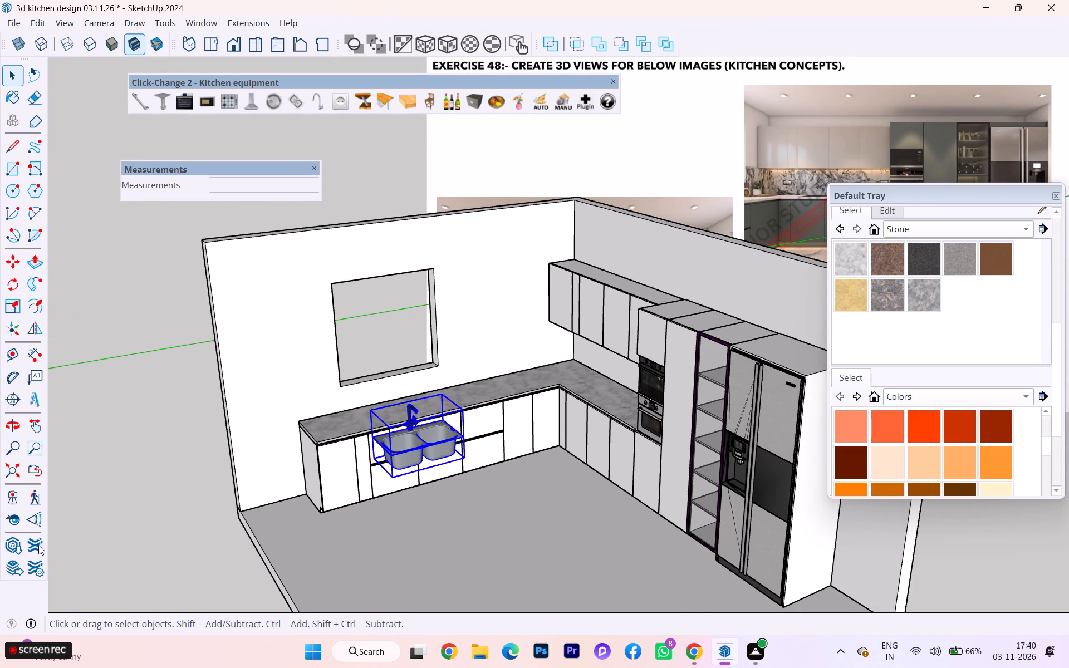
Open 3D Warehouse and search its models for "wind".
{"action": "left_click", "coordinate": [7, 541]}
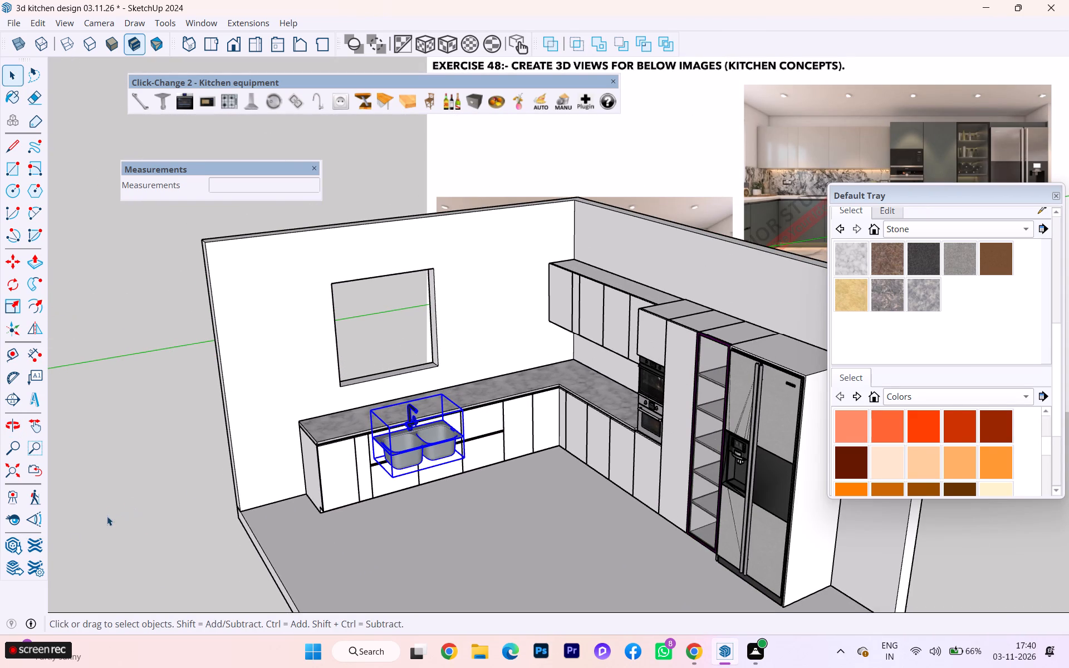
{"action": "left_click", "coordinate": [16, 539]}
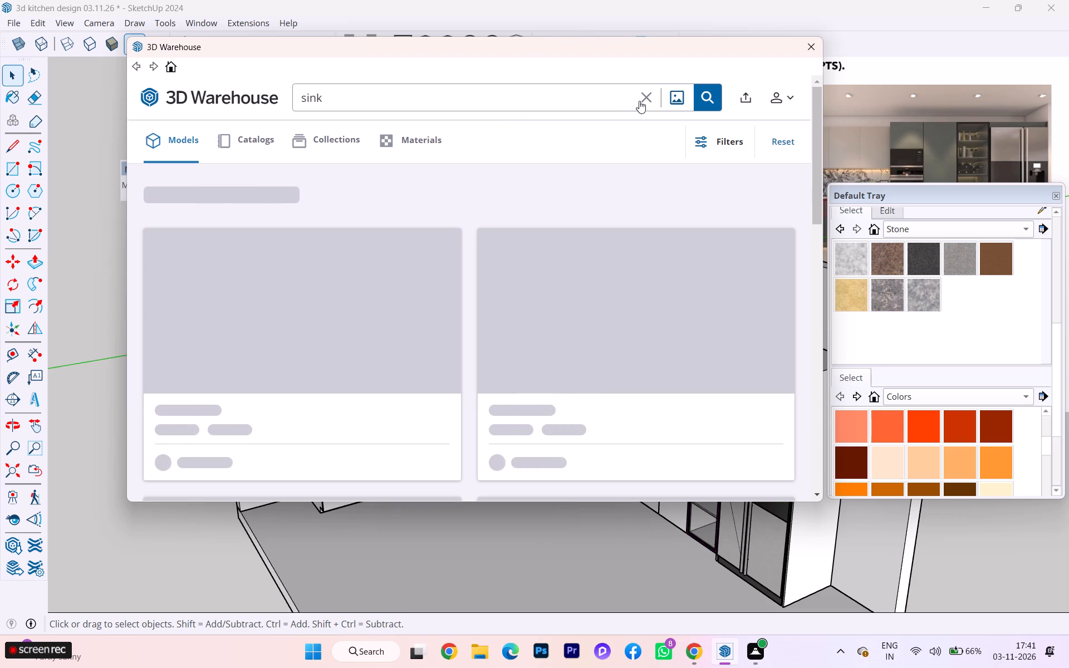
{"action": "left_click", "coordinate": [643, 97]}
{"action": "type", "text": "win"}
{"action": "key", "text": "d"}
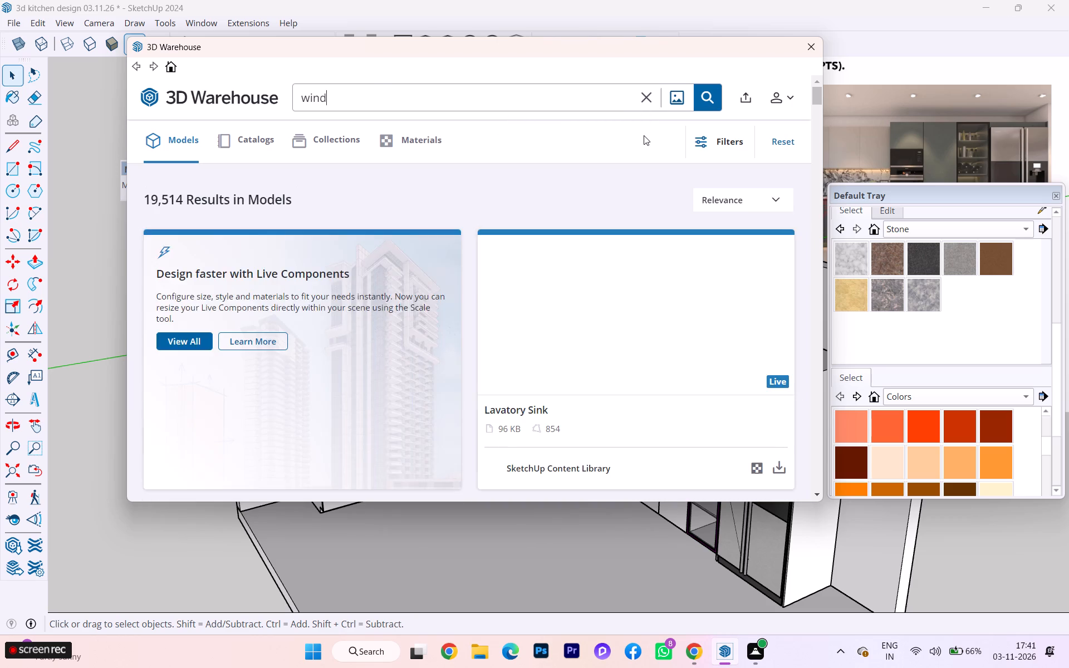
{"action": "key", "text": "Return"}
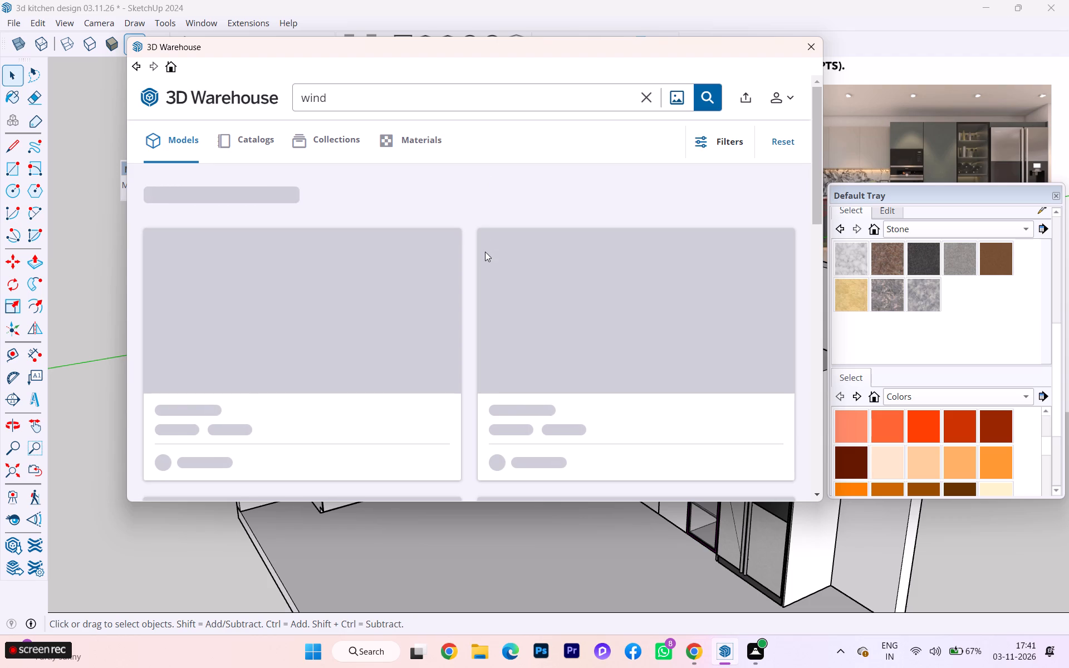
Look through the "wind" model results for a window that suits the kitchen's wall opening.
{"action": "scroll", "coordinate": [496, 253], "scroll_direction": "down", "scroll_amount": 2}
{"action": "scroll", "coordinate": [621, 274], "scroll_direction": "up", "scroll_amount": 2}
{"action": "scroll", "coordinate": [662, 248], "scroll_direction": "up", "scroll_amount": 1}
{"action": "scroll", "coordinate": [662, 249], "scroll_direction": "down", "scroll_amount": 2}
{"action": "scroll", "coordinate": [662, 249], "scroll_direction": "up", "scroll_amount": 1}
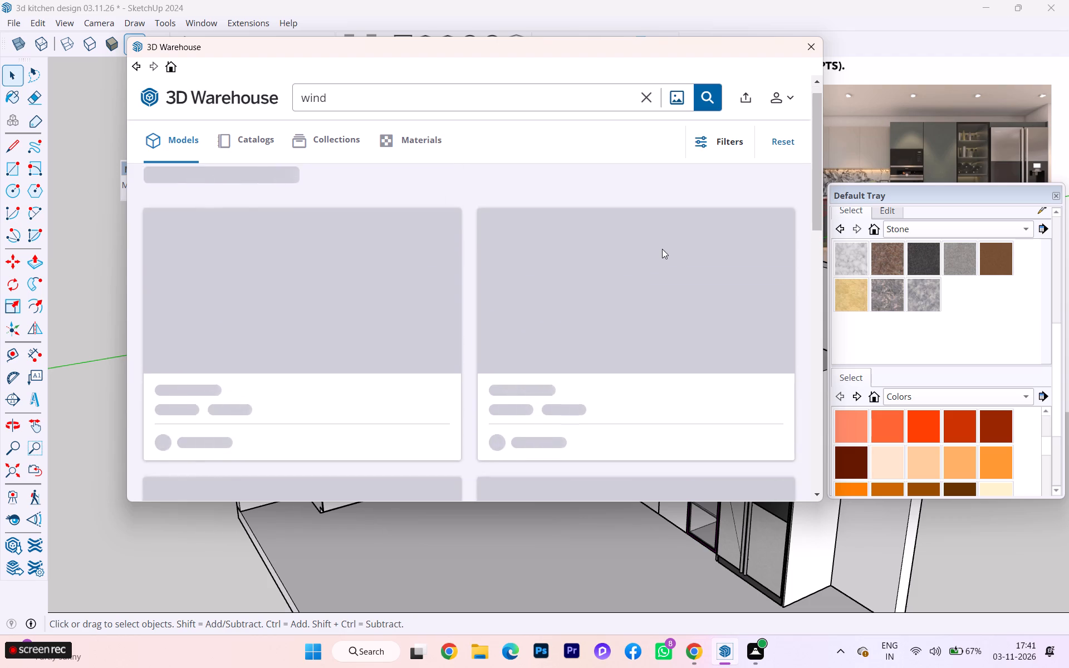
{"action": "scroll", "coordinate": [662, 249], "scroll_direction": "up", "scroll_amount": 2}
{"action": "scroll", "coordinate": [531, 270], "scroll_direction": "down", "scroll_amount": 1}
{"action": "scroll", "coordinate": [531, 269], "scroll_direction": "up", "scroll_amount": 2}
{"action": "scroll", "coordinate": [534, 267], "scroll_direction": "down", "scroll_amount": 3}
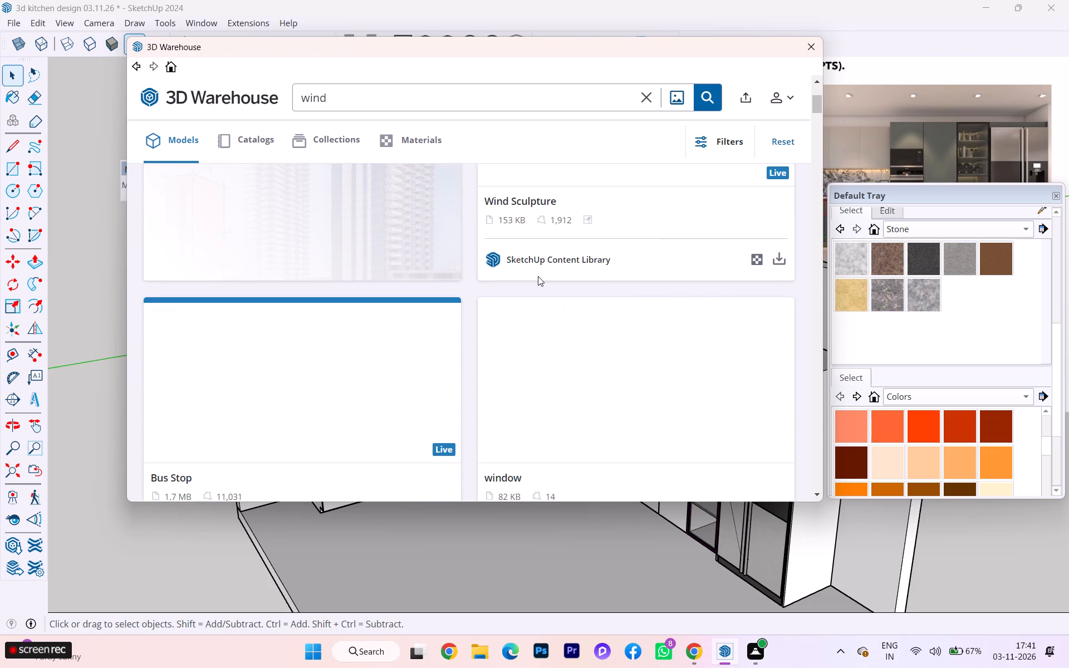
{"action": "scroll", "coordinate": [538, 276], "scroll_direction": "down", "scroll_amount": 2}
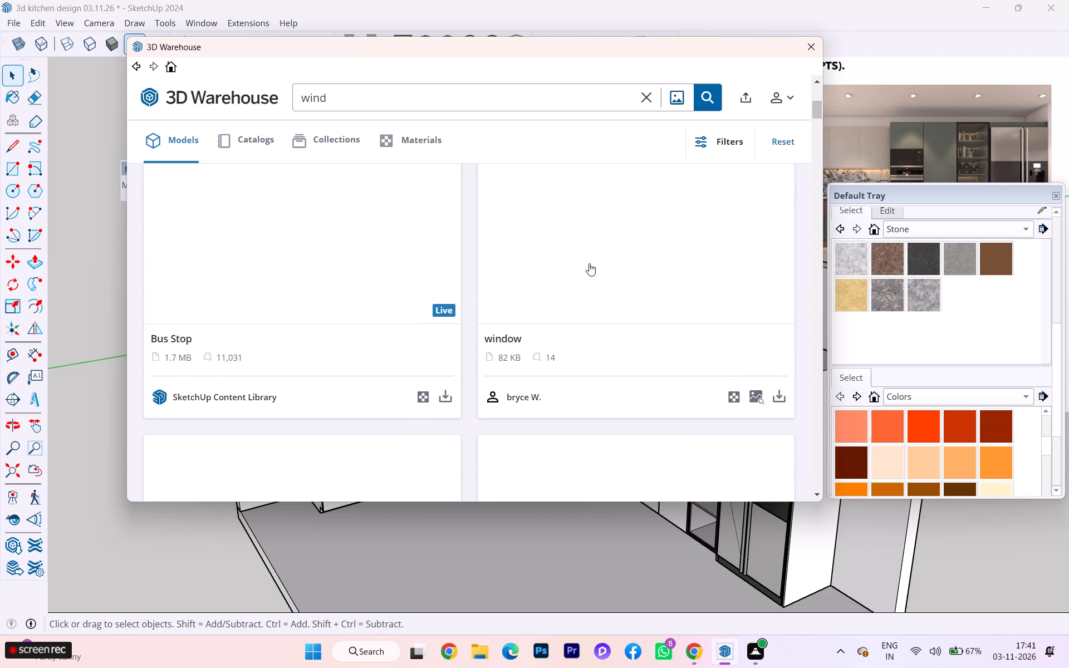
{"action": "scroll", "coordinate": [614, 275], "scroll_direction": "down", "scroll_amount": 4}
{"action": "scroll", "coordinate": [652, 278], "scroll_direction": "up", "scroll_amount": 1}
{"action": "scroll", "coordinate": [652, 278], "scroll_direction": "down", "scroll_amount": 1}
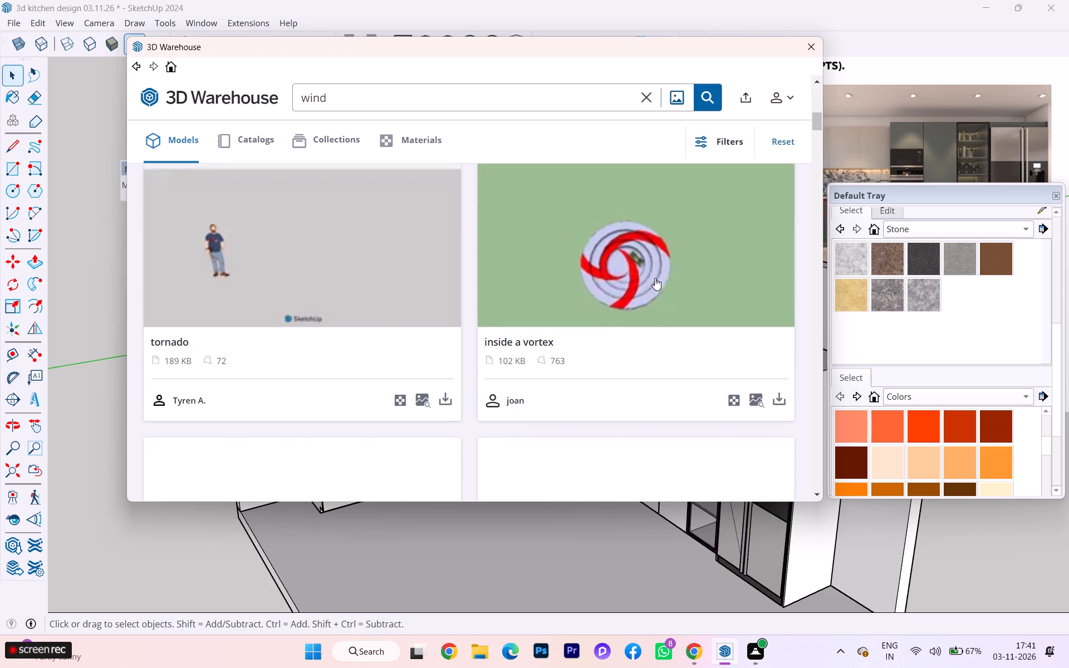
{"action": "scroll", "coordinate": [656, 277], "scroll_direction": "down", "scroll_amount": 1}
{"action": "scroll", "coordinate": [656, 277], "scroll_direction": "up", "scroll_amount": 2}
{"action": "scroll", "coordinate": [656, 277], "scroll_direction": "down", "scroll_amount": 5}
{"action": "scroll", "coordinate": [659, 278], "scroll_direction": "up", "scroll_amount": 2}
{"action": "scroll", "coordinate": [659, 279], "scroll_direction": "down", "scroll_amount": 8}
{"action": "scroll", "coordinate": [673, 284], "scroll_direction": "up", "scroll_amount": 3}
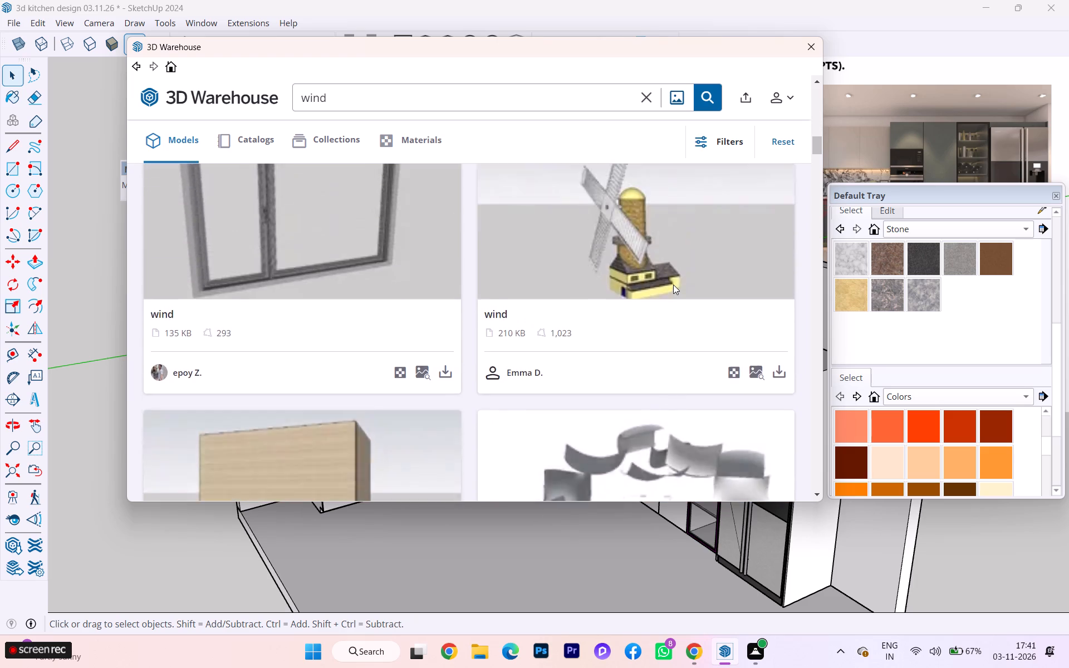
{"action": "scroll", "coordinate": [673, 284], "scroll_direction": "up", "scroll_amount": 1}
Extend the 3D Warehouse model search term to "window" and run the search.
{"action": "left_click", "coordinate": [408, 96]}
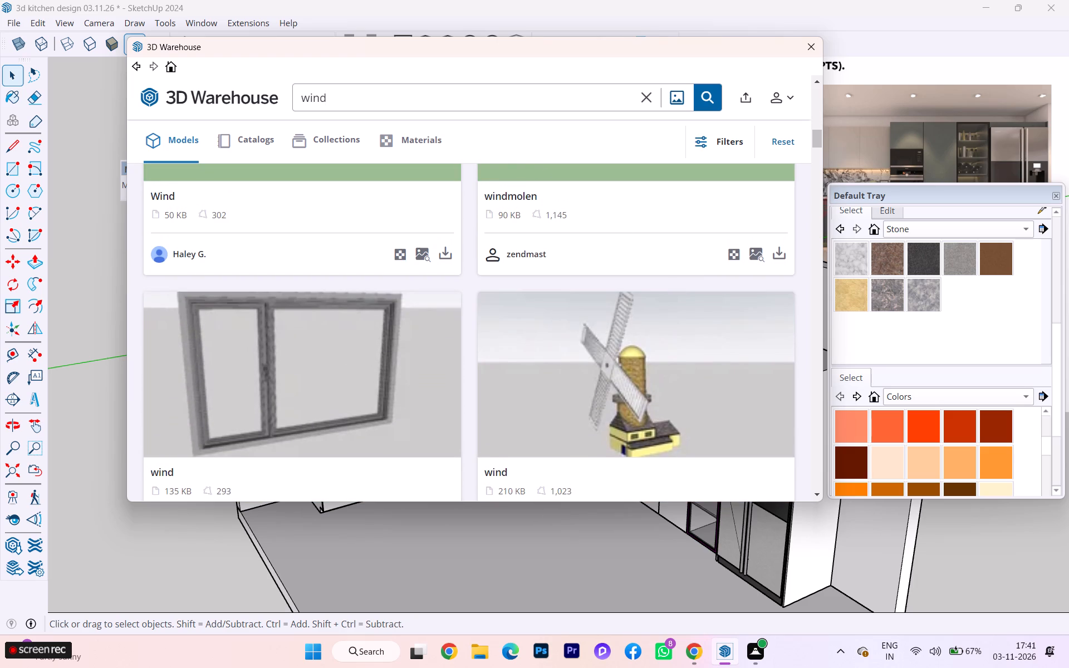
{"action": "type", "text": "ow"}
{"action": "key", "text": "Return"}
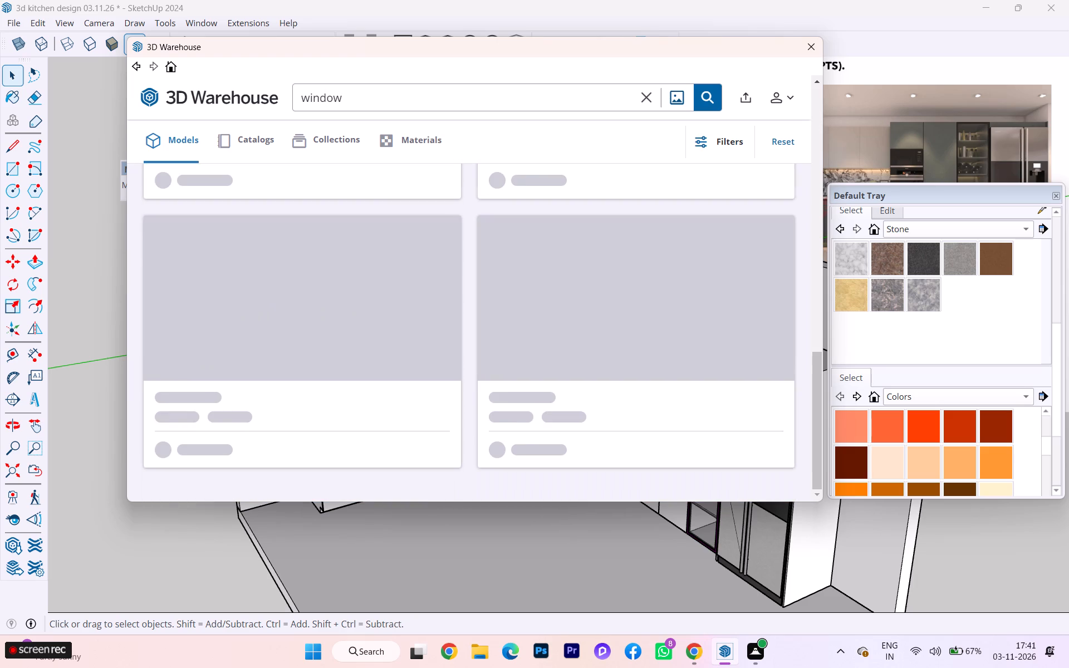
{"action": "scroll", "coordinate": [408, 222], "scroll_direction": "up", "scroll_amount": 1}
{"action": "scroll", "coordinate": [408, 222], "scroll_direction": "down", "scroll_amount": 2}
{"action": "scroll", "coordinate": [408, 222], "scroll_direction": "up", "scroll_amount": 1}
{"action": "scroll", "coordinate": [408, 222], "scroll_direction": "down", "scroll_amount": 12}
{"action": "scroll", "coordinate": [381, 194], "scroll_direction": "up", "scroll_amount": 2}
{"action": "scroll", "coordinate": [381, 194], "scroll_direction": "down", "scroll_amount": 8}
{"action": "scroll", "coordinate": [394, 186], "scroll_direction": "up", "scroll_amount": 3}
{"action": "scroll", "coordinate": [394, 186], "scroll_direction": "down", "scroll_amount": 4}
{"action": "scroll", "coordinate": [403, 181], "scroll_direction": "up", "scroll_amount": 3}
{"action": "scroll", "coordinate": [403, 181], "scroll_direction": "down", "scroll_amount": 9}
Look through the "window" model results for a framed window that suits the kitchen's wall opening.
{"action": "scroll", "coordinate": [425, 230], "scroll_direction": "down", "scroll_amount": 3}
{"action": "scroll", "coordinate": [426, 232], "scroll_direction": "up", "scroll_amount": 1}
{"action": "scroll", "coordinate": [426, 233], "scroll_direction": "down", "scroll_amount": 1}
{"action": "scroll", "coordinate": [440, 240], "scroll_direction": "up", "scroll_amount": 1}
{"action": "scroll", "coordinate": [441, 240], "scroll_direction": "down", "scroll_amount": 2}
{"action": "scroll", "coordinate": [441, 240], "scroll_direction": "up", "scroll_amount": 4}
{"action": "scroll", "coordinate": [446, 235], "scroll_direction": "down", "scroll_amount": 1}
{"action": "scroll", "coordinate": [446, 235], "scroll_direction": "up", "scroll_amount": 8}
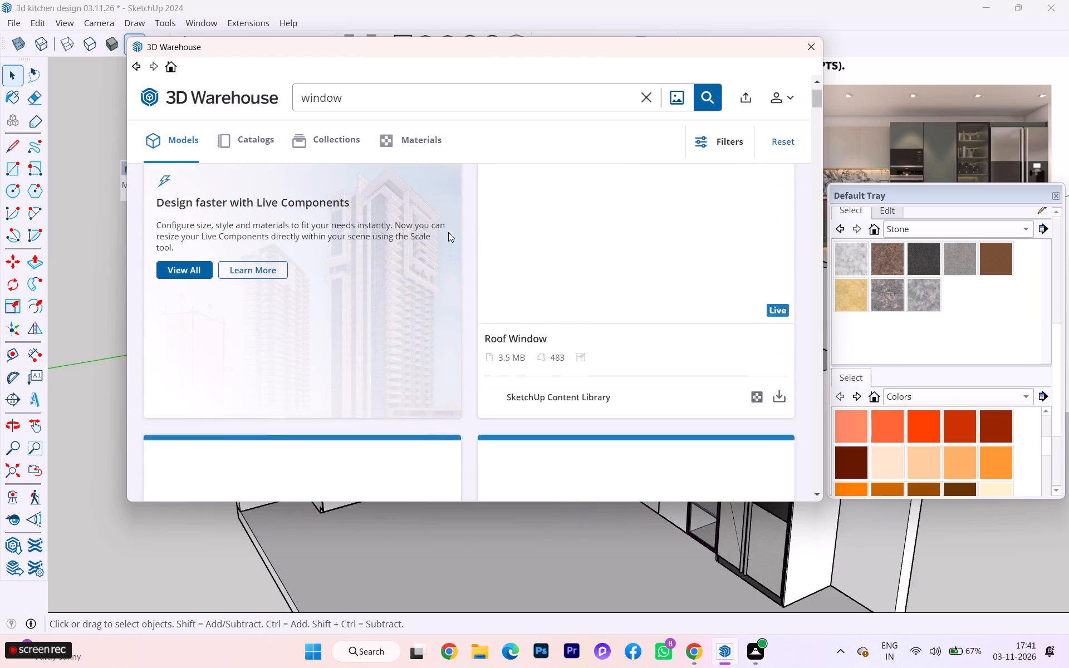
{"action": "scroll", "coordinate": [451, 231], "scroll_direction": "up", "scroll_amount": 2}
{"action": "scroll", "coordinate": [452, 229], "scroll_direction": "down", "scroll_amount": 6}
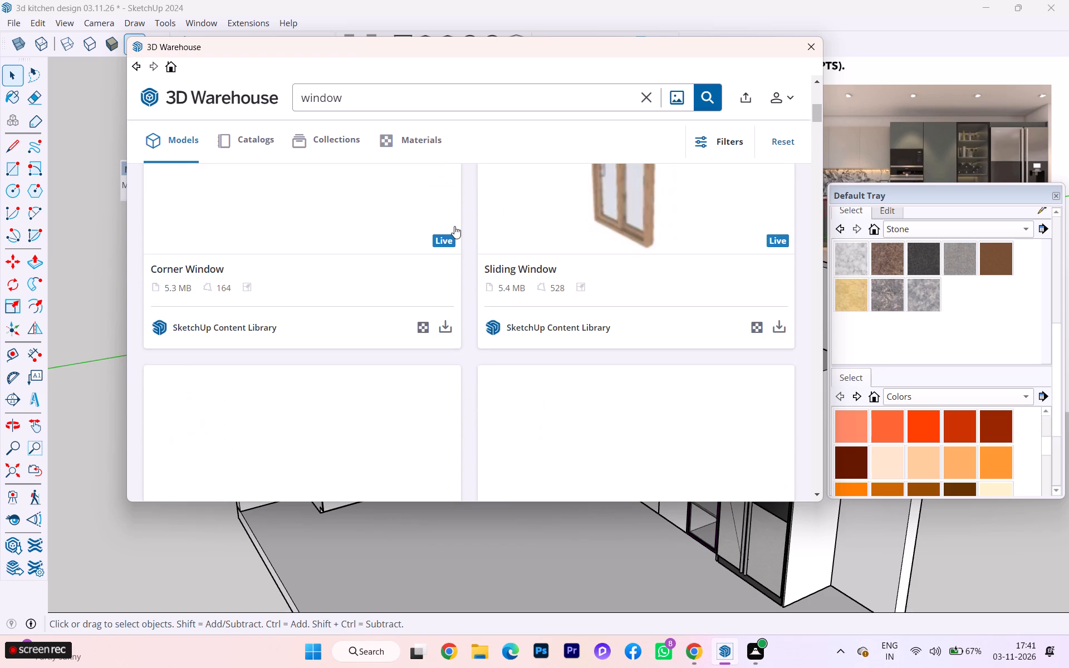
{"action": "scroll", "coordinate": [489, 247], "scroll_direction": "up", "scroll_amount": 2}
{"action": "scroll", "coordinate": [489, 247], "scroll_direction": "down", "scroll_amount": 3}
{"action": "scroll", "coordinate": [489, 247], "scroll_direction": "up", "scroll_amount": 1}
{"action": "scroll", "coordinate": [489, 247], "scroll_direction": "down", "scroll_amount": 3}
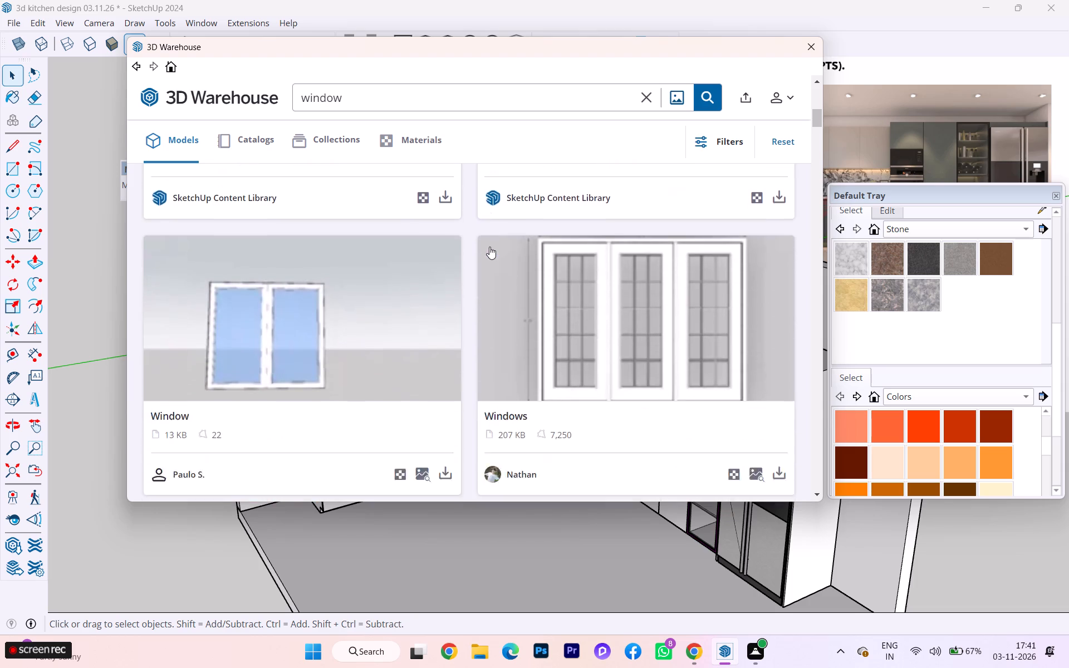
{"action": "scroll", "coordinate": [489, 247], "scroll_direction": "up", "scroll_amount": 6}
{"action": "scroll", "coordinate": [489, 246], "scroll_direction": "down", "scroll_amount": 2}
{"action": "scroll", "coordinate": [489, 246], "scroll_direction": "up", "scroll_amount": 1}
{"action": "scroll", "coordinate": [460, 243], "scroll_direction": "down", "scroll_amount": 3}
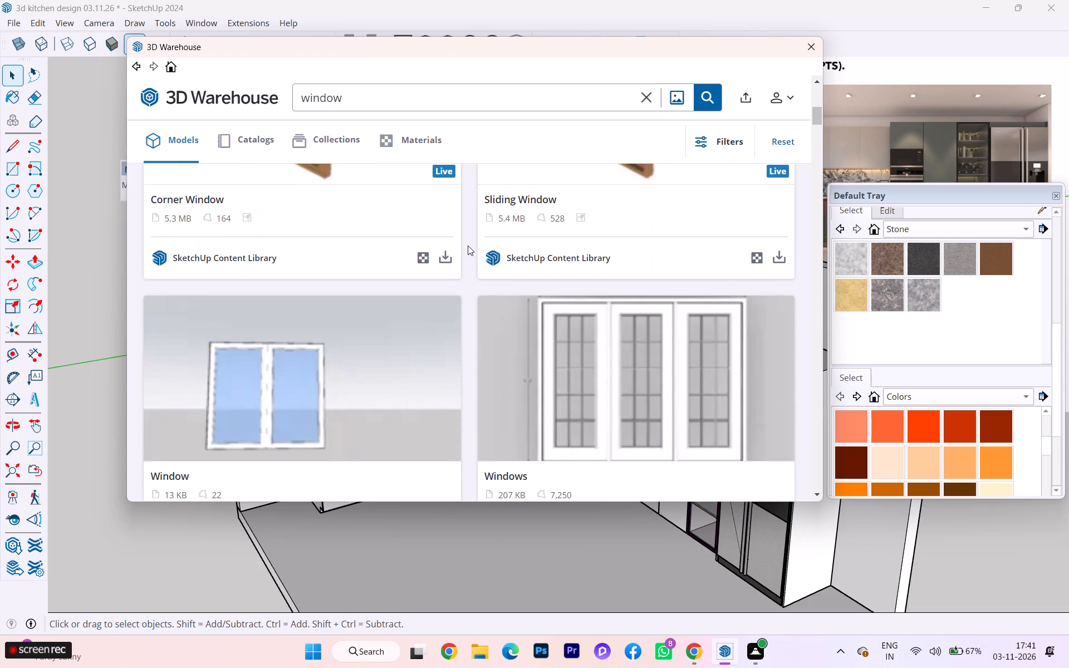
{"action": "scroll", "coordinate": [470, 248], "scroll_direction": "up", "scroll_amount": 1}
{"action": "scroll", "coordinate": [470, 248], "scroll_direction": "down", "scroll_amount": 6}
{"action": "scroll", "coordinate": [476, 255], "scroll_direction": "up", "scroll_amount": 1}
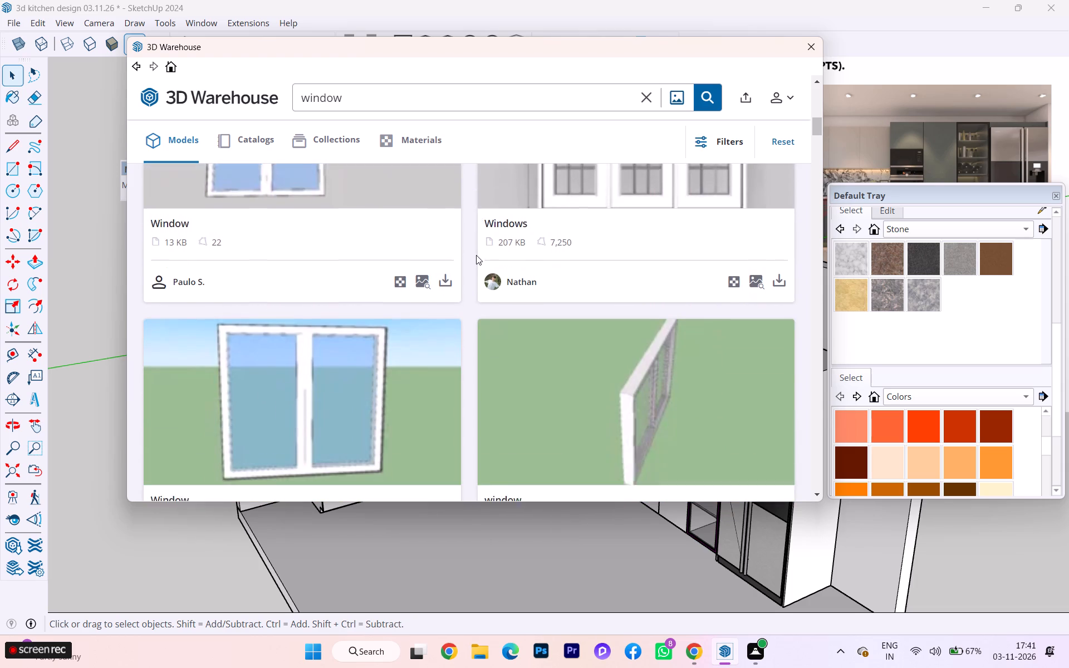
{"action": "scroll", "coordinate": [476, 255], "scroll_direction": "down", "scroll_amount": 6}
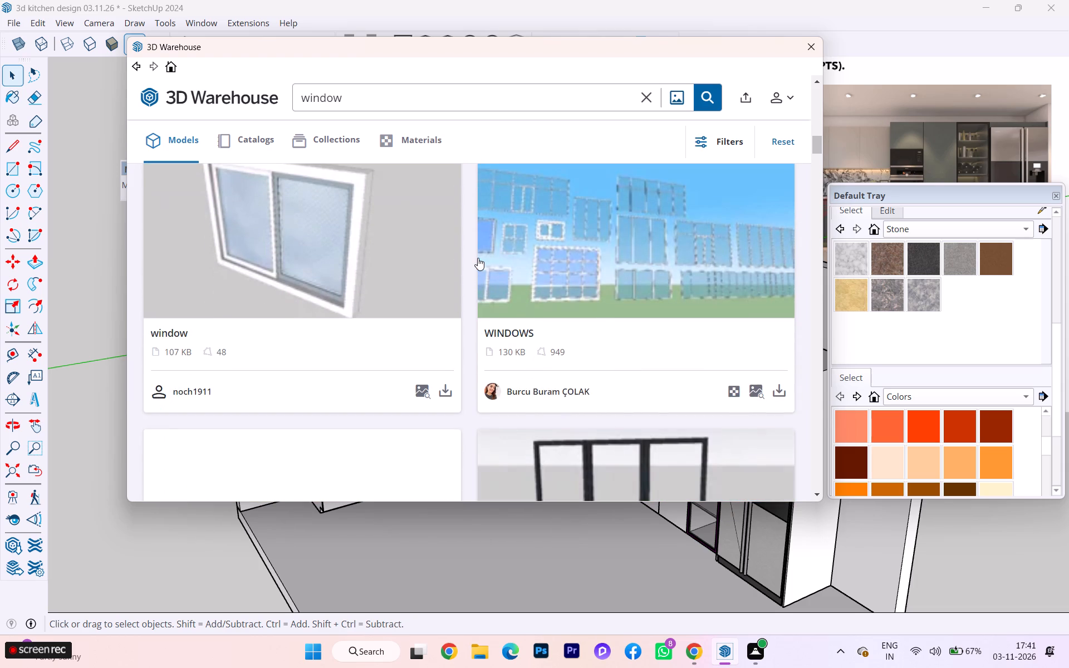
{"action": "scroll", "coordinate": [536, 271], "scroll_direction": "down", "scroll_amount": 4}
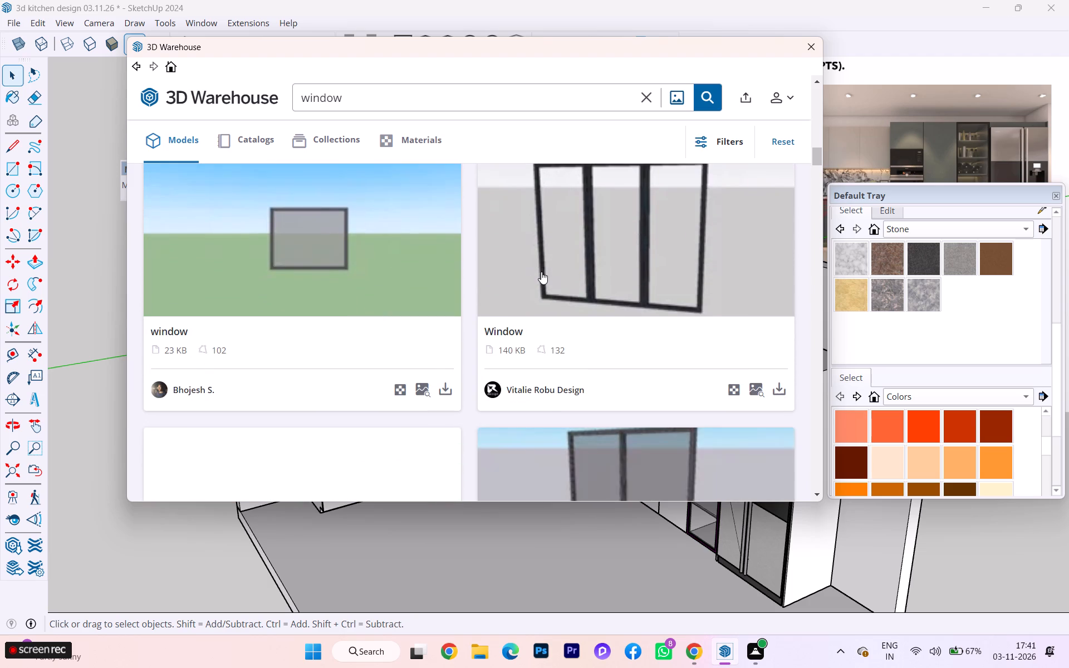
{"action": "scroll", "coordinate": [541, 272], "scroll_direction": "down", "scroll_amount": 6}
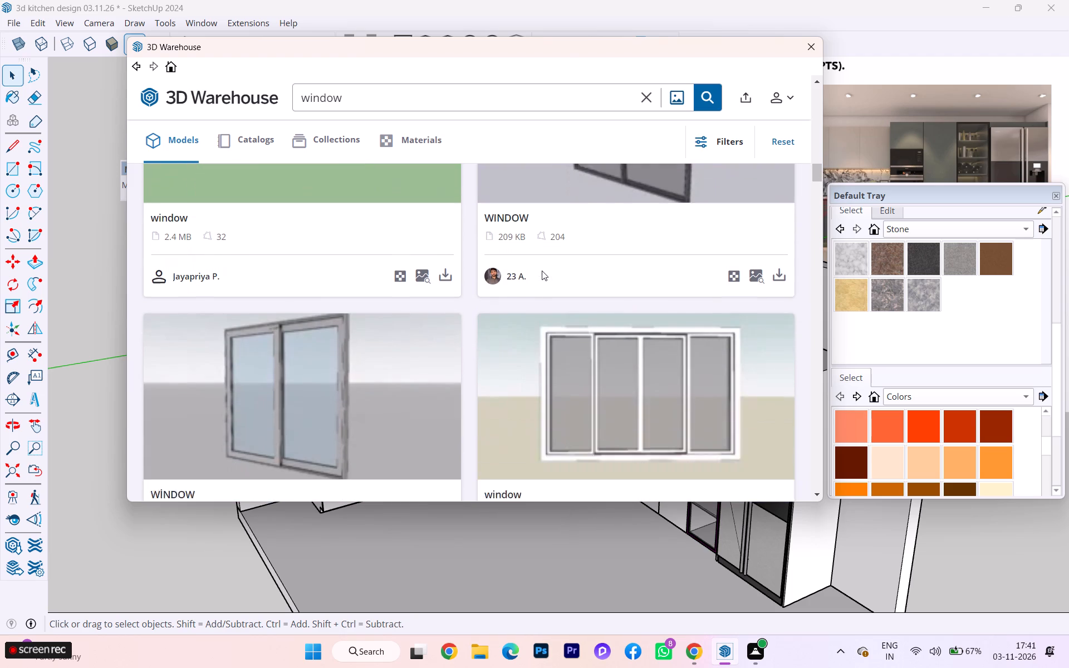
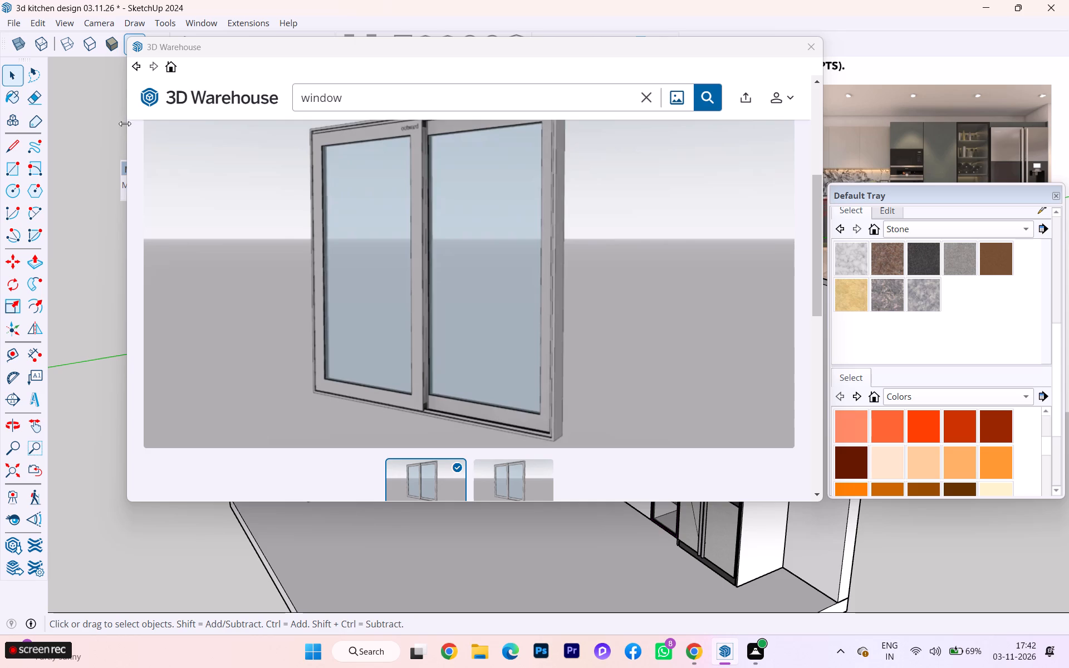
Examine the model page of the grey two-pane sliding window, then return to the search results.
{"action": "scroll", "coordinate": [91, 94], "scroll_direction": "down", "scroll_amount": 3}
{"action": "scroll", "coordinate": [258, 237], "scroll_direction": "down", "scroll_amount": 3}
{"action": "scroll", "coordinate": [268, 253], "scroll_direction": "up", "scroll_amount": 2}
{"action": "scroll", "coordinate": [270, 257], "scroll_direction": "down", "scroll_amount": 1}
{"action": "scroll", "coordinate": [320, 289], "scroll_direction": "down", "scroll_amount": 4}
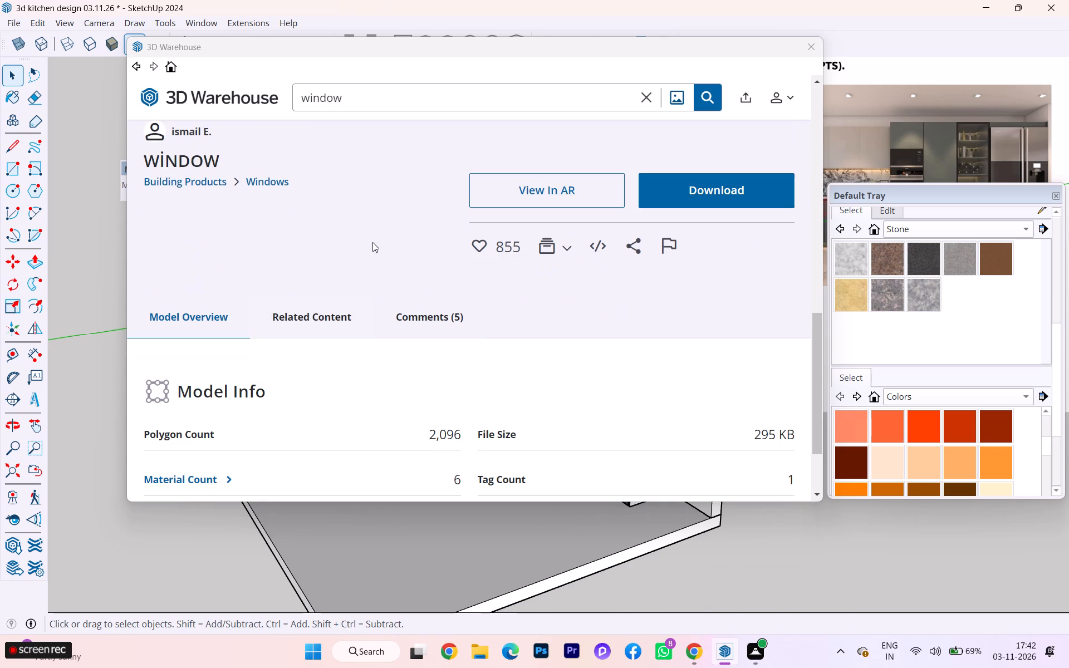
{"action": "scroll", "coordinate": [516, 248], "scroll_direction": "up", "scroll_amount": 3}
{"action": "left_click", "coordinate": [132, 62]}
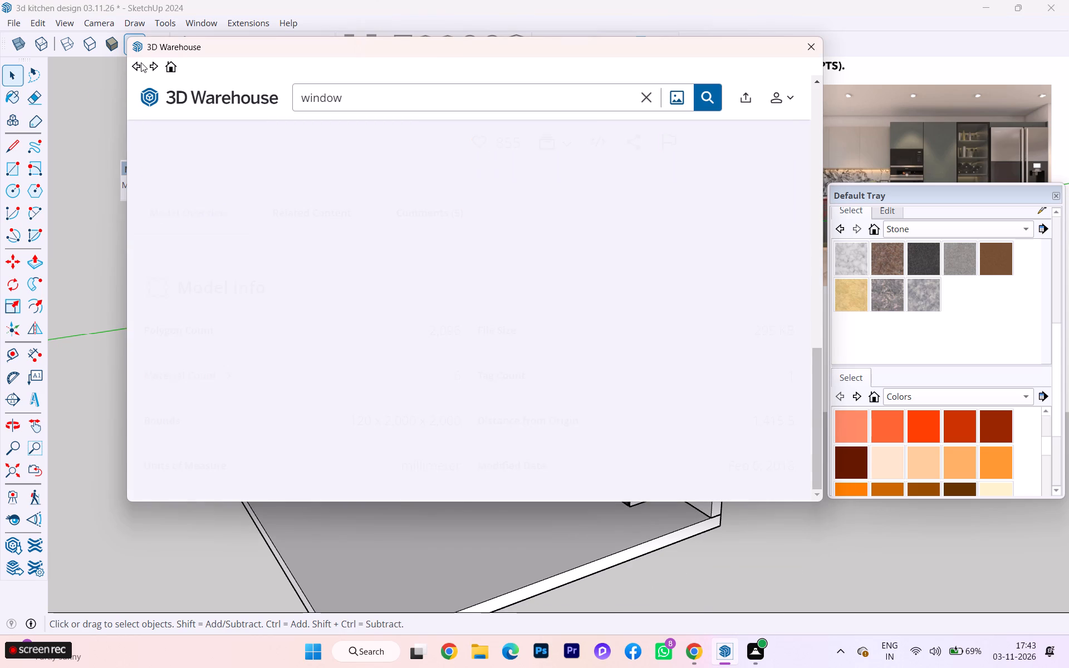
Browse the "window" model results for a framed window that suits the kitchen's wall opening.
{"action": "scroll", "coordinate": [485, 313], "scroll_direction": "down", "scroll_amount": 3}
{"action": "scroll", "coordinate": [487, 312], "scroll_direction": "up", "scroll_amount": 2}
{"action": "scroll", "coordinate": [487, 311], "scroll_direction": "down", "scroll_amount": 1}
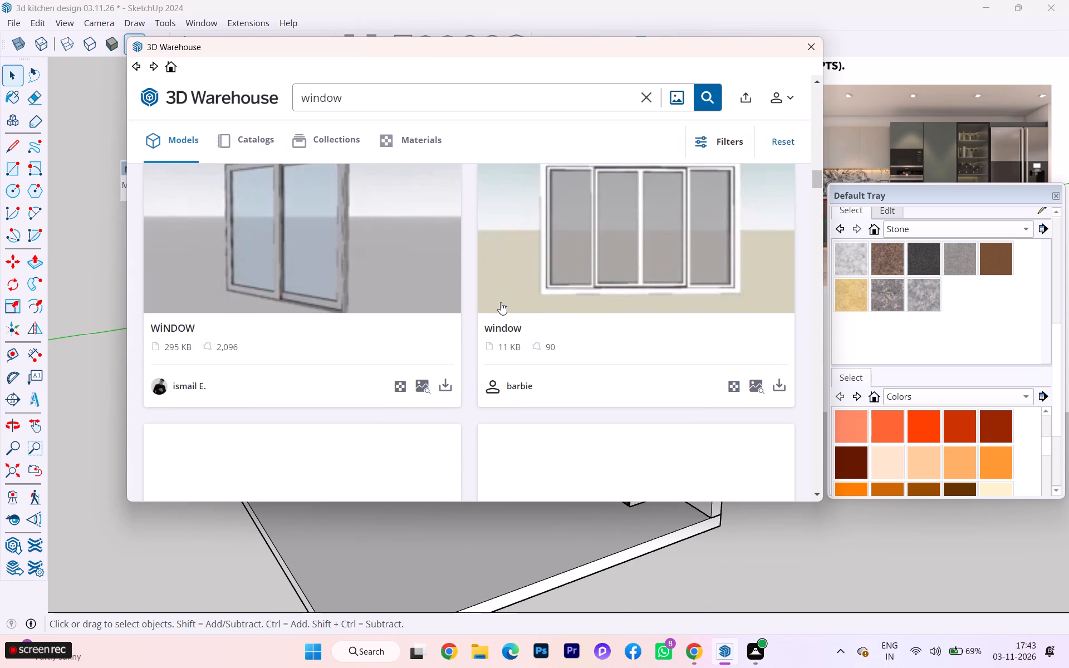
{"action": "scroll", "coordinate": [501, 302], "scroll_direction": "down", "scroll_amount": 7}
{"action": "scroll", "coordinate": [503, 301], "scroll_direction": "up", "scroll_amount": 4}
{"action": "scroll", "coordinate": [503, 301], "scroll_direction": "down", "scroll_amount": 1}
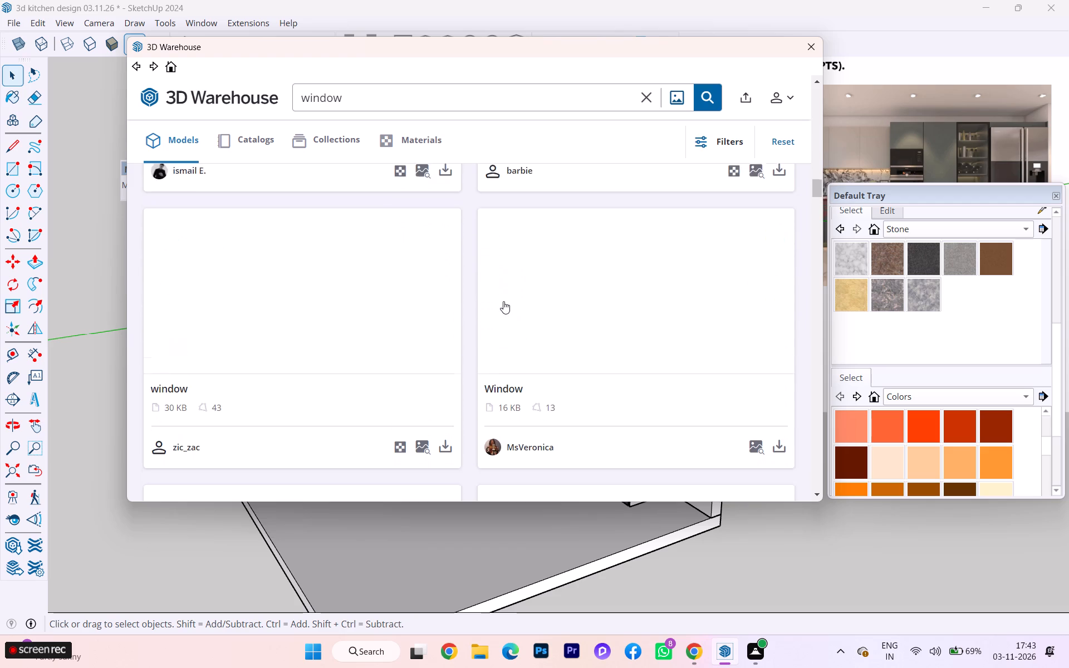
{"action": "scroll", "coordinate": [503, 301], "scroll_direction": "down", "scroll_amount": 8}
{"action": "scroll", "coordinate": [503, 301], "scroll_direction": "up", "scroll_amount": 1}
{"action": "scroll", "coordinate": [503, 301], "scroll_direction": "down", "scroll_amount": 1}
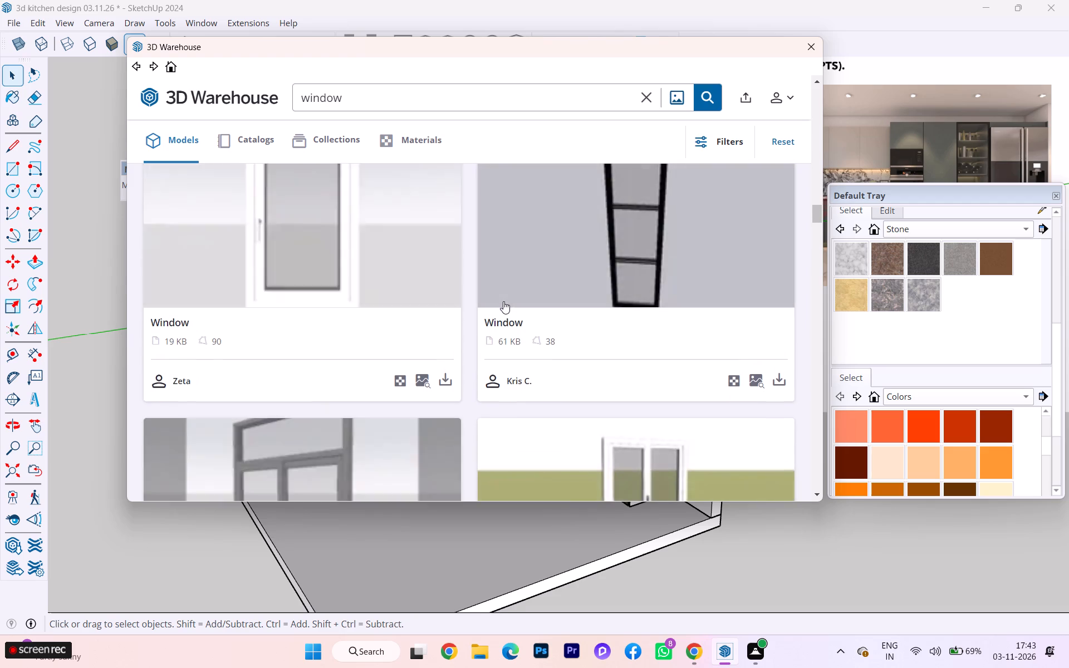
{"action": "scroll", "coordinate": [503, 301], "scroll_direction": "down", "scroll_amount": 14}
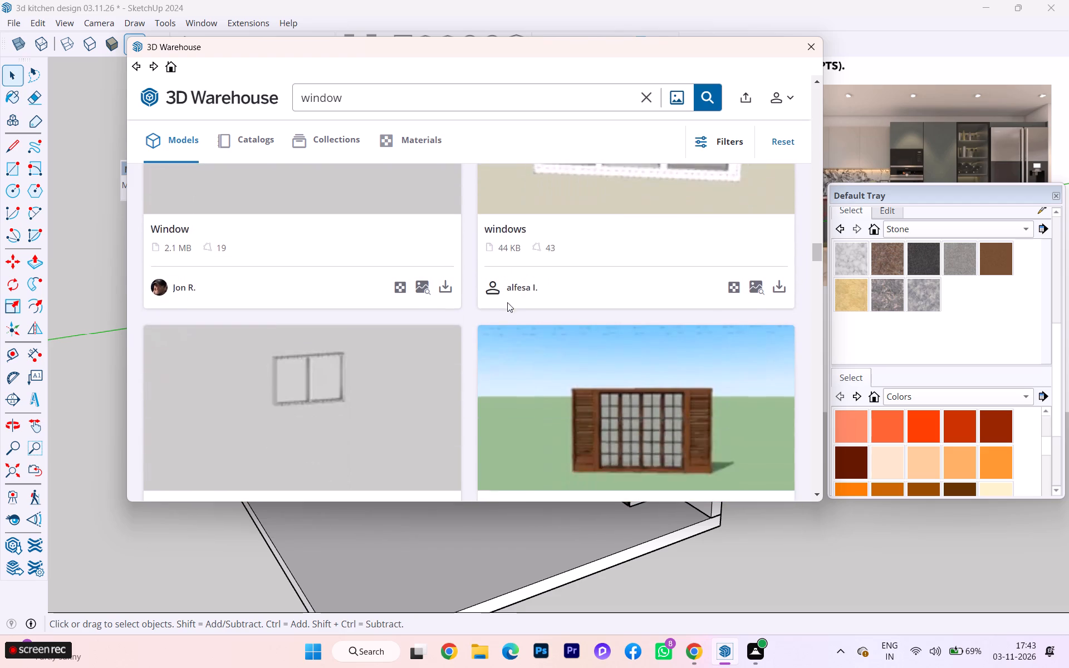
{"action": "scroll", "coordinate": [507, 302], "scroll_direction": "down", "scroll_amount": 5}
{"action": "scroll", "coordinate": [508, 302], "scroll_direction": "up", "scroll_amount": 1}
{"action": "scroll", "coordinate": [508, 302], "scroll_direction": "down", "scroll_amount": 2}
{"action": "scroll", "coordinate": [508, 302], "scroll_direction": "up", "scroll_amount": 2}
{"action": "scroll", "coordinate": [508, 302], "scroll_direction": "down", "scroll_amount": 1}
{"action": "scroll", "coordinate": [508, 302], "scroll_direction": "up", "scroll_amount": 1}
{"action": "scroll", "coordinate": [508, 302], "scroll_direction": "down", "scroll_amount": 4}
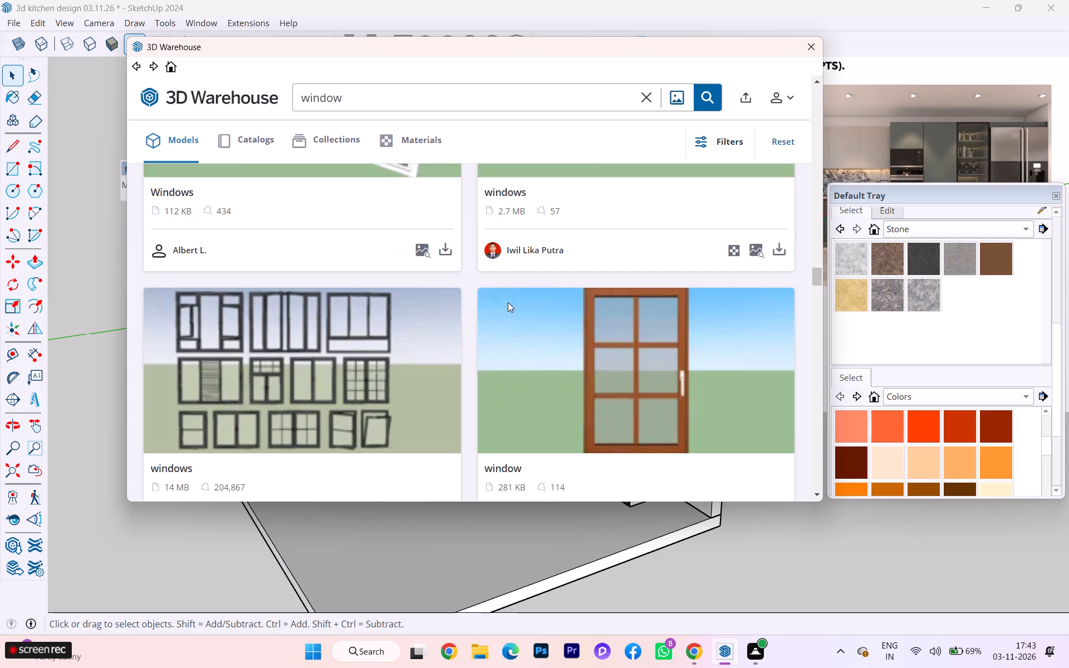
{"action": "scroll", "coordinate": [508, 302], "scroll_direction": "down", "scroll_amount": 11}
{"action": "scroll", "coordinate": [508, 302], "scroll_direction": "up", "scroll_amount": 2}
{"action": "scroll", "coordinate": [508, 302], "scroll_direction": "down", "scroll_amount": 7}
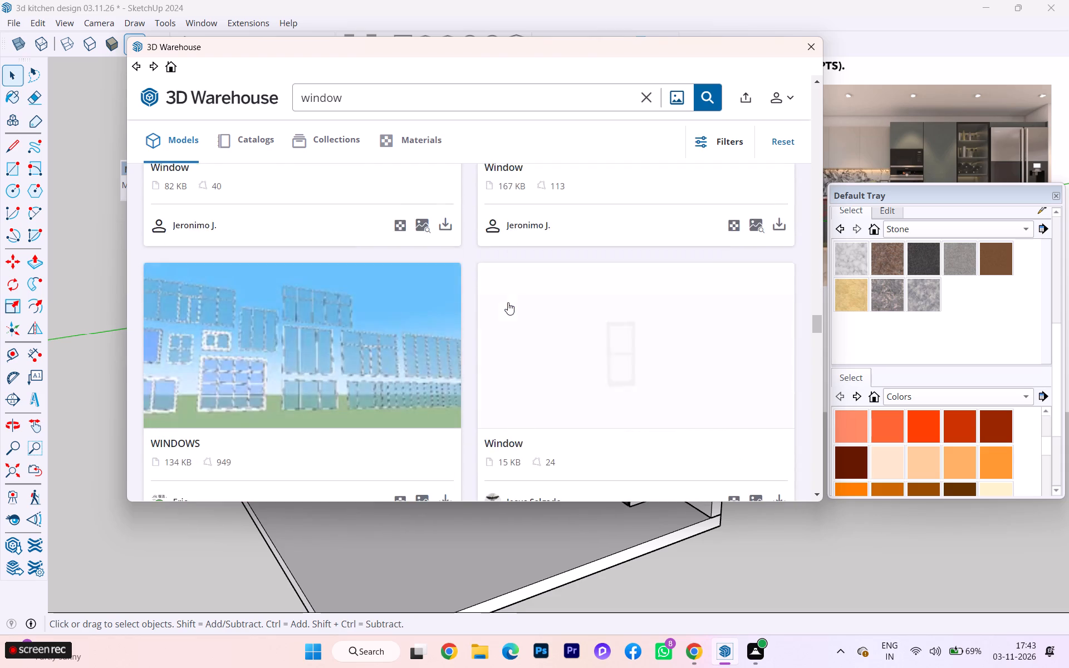
{"action": "scroll", "coordinate": [508, 302], "scroll_direction": "down", "scroll_amount": 6}
{"action": "scroll", "coordinate": [508, 302], "scroll_direction": "up", "scroll_amount": 1}
{"action": "scroll", "coordinate": [508, 302], "scroll_direction": "down", "scroll_amount": 7}
{"action": "scroll", "coordinate": [508, 302], "scroll_direction": "up", "scroll_amount": 1}
{"action": "scroll", "coordinate": [508, 302], "scroll_direction": "down", "scroll_amount": 2}
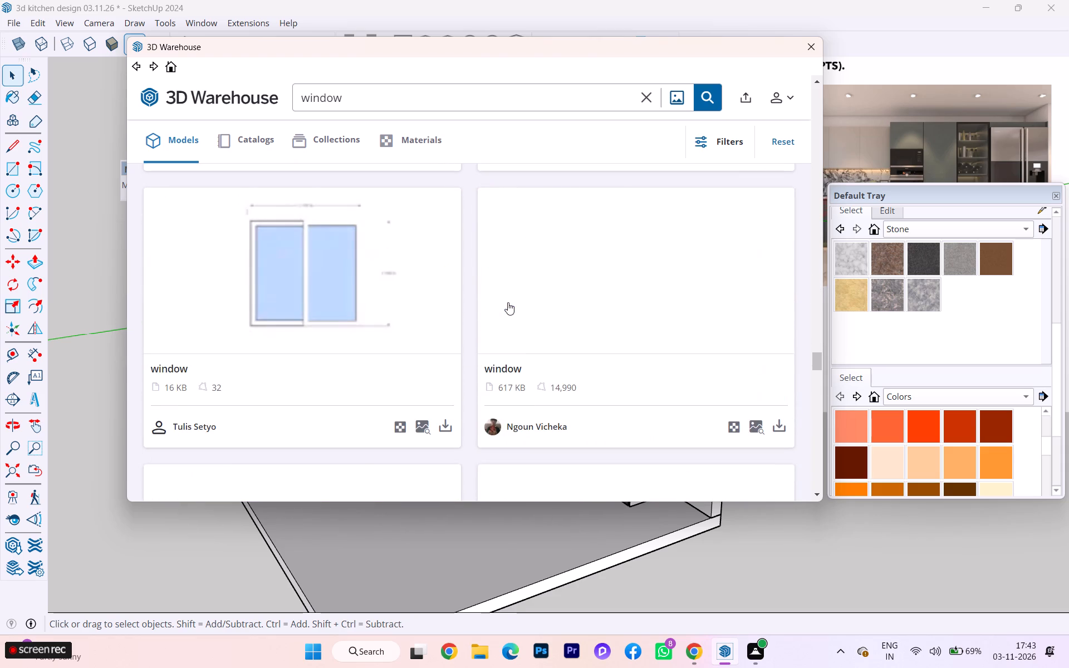
{"action": "scroll", "coordinate": [508, 302], "scroll_direction": "down", "scroll_amount": 3}
{"action": "scroll", "coordinate": [508, 302], "scroll_direction": "up", "scroll_amount": 3}
{"action": "scroll", "coordinate": [508, 302], "scroll_direction": "down", "scroll_amount": 2}
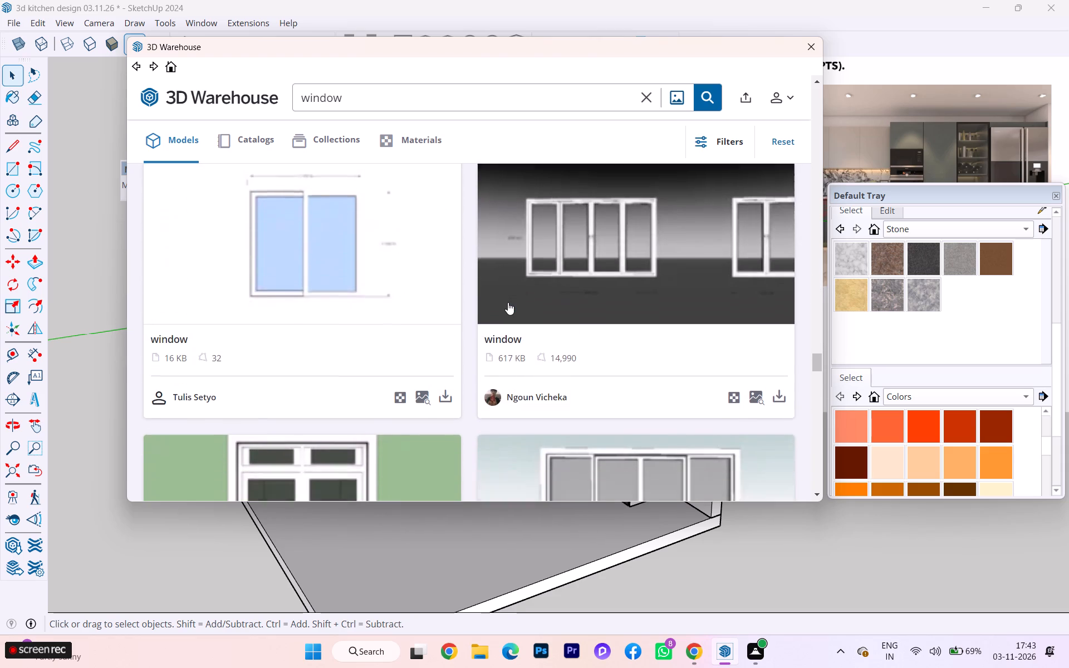
{"action": "scroll", "coordinate": [508, 306], "scroll_direction": "down", "scroll_amount": 3}
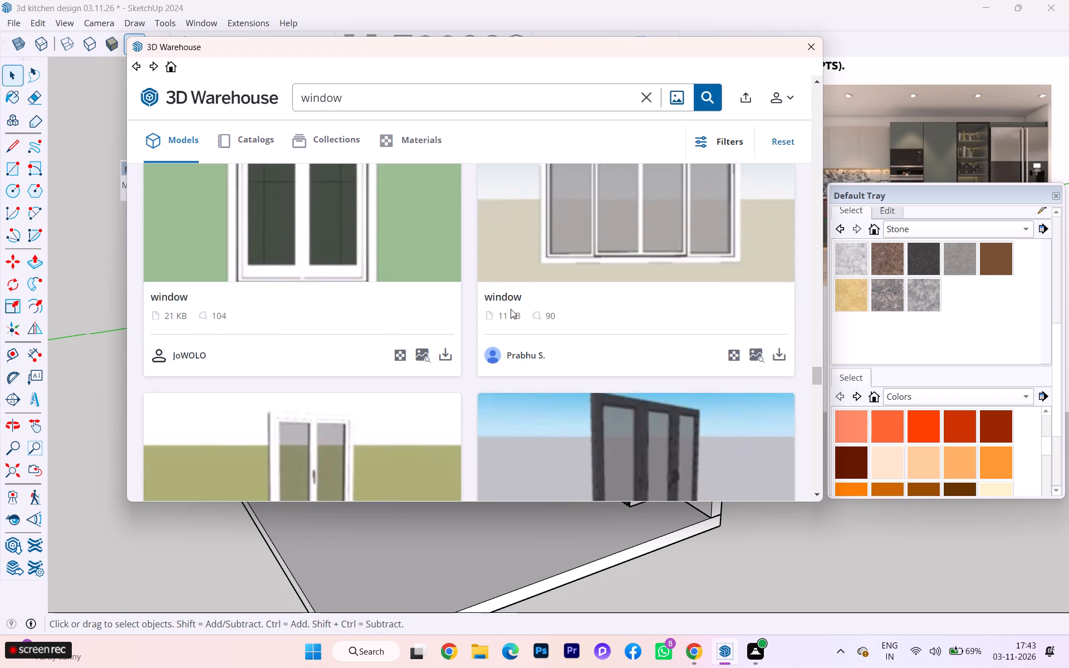
{"action": "scroll", "coordinate": [511, 309], "scroll_direction": "up", "scroll_amount": 1}
{"action": "scroll", "coordinate": [511, 309], "scroll_direction": "down", "scroll_amount": 4}
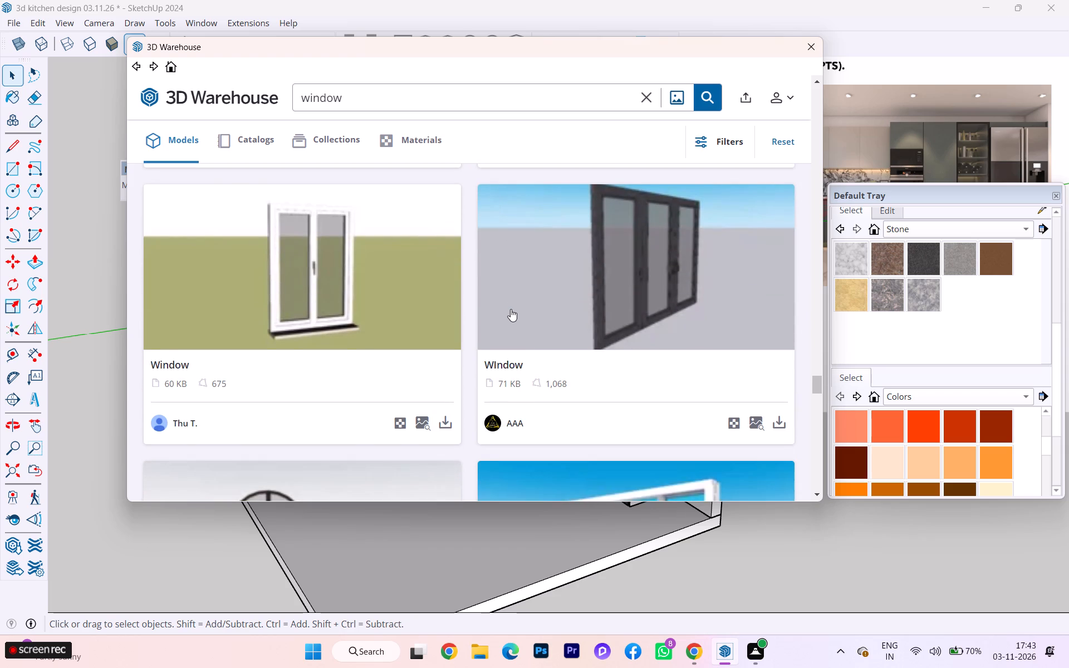
{"action": "scroll", "coordinate": [511, 309], "scroll_direction": "down", "scroll_amount": 3}
{"action": "scroll", "coordinate": [511, 309], "scroll_direction": "up", "scroll_amount": 3}
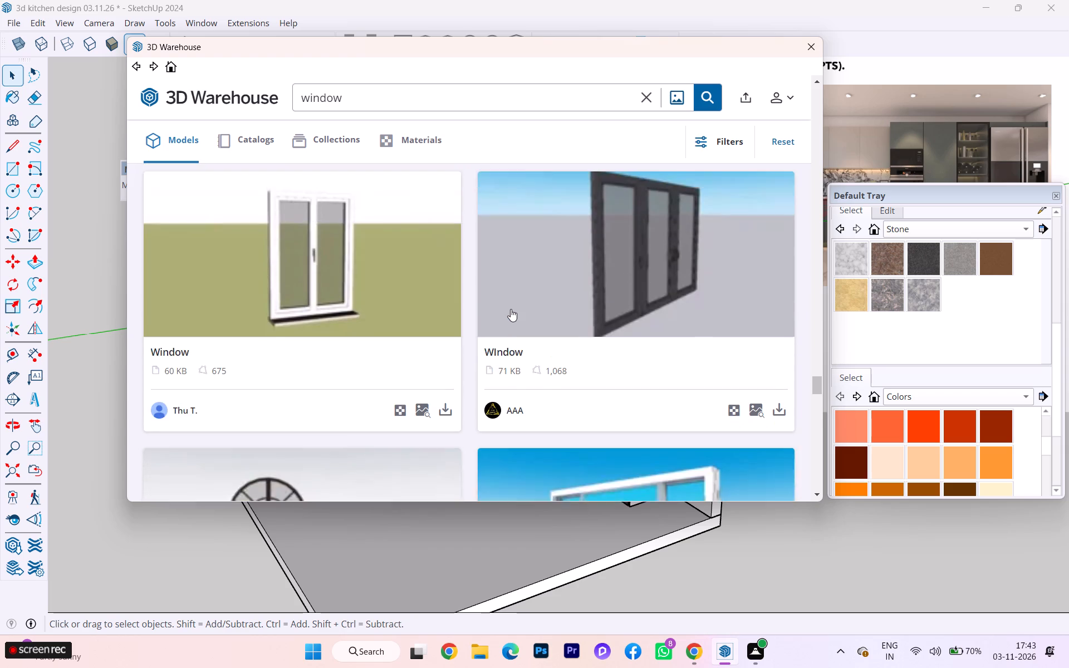
{"action": "scroll", "coordinate": [511, 309], "scroll_direction": "down", "scroll_amount": 7}
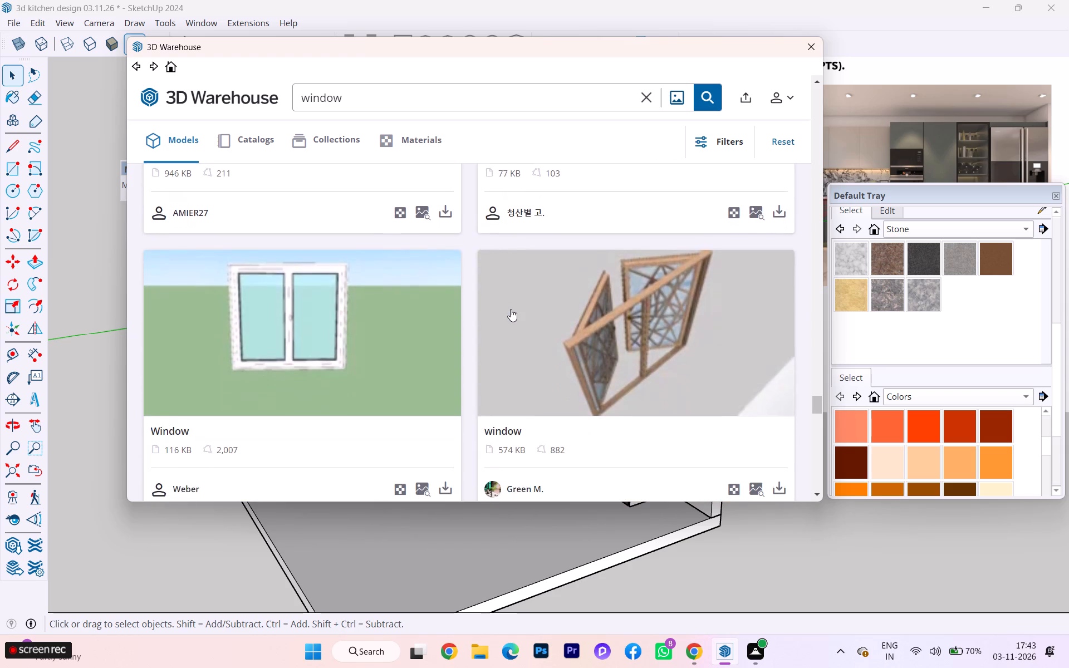
{"action": "scroll", "coordinate": [511, 309], "scroll_direction": "down", "scroll_amount": 2}
{"action": "scroll", "coordinate": [435, 297], "scroll_direction": "up", "scroll_amount": 1}
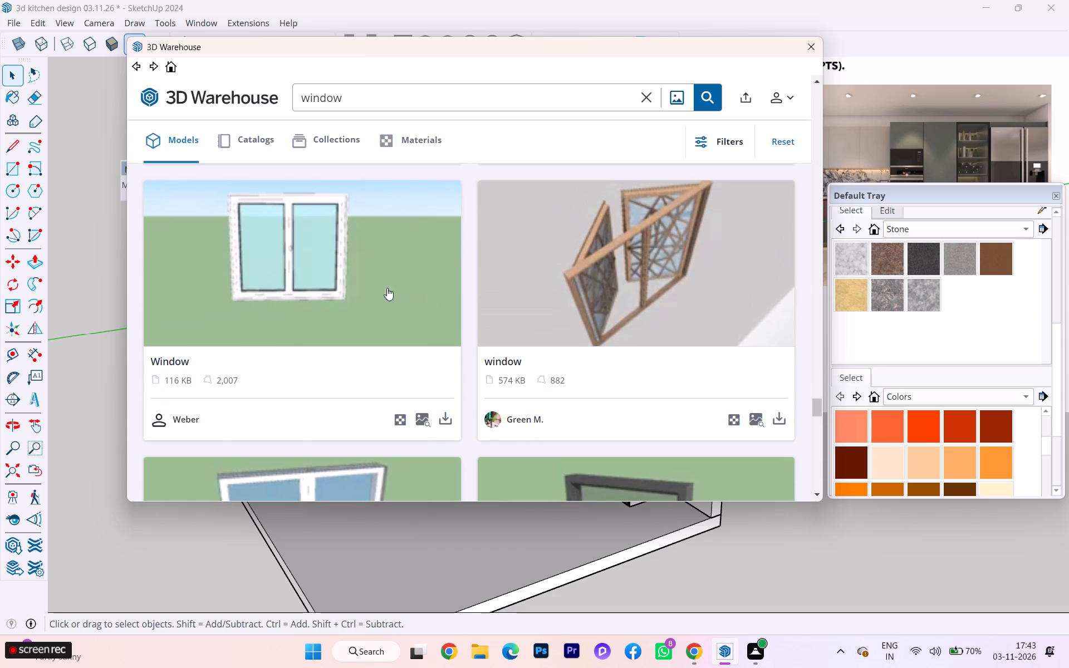
{"action": "scroll", "coordinate": [442, 297], "scroll_direction": "down", "scroll_amount": 6}
{"action": "scroll", "coordinate": [442, 297], "scroll_direction": "up", "scroll_amount": 1}
{"action": "scroll", "coordinate": [442, 297], "scroll_direction": "down", "scroll_amount": 1}
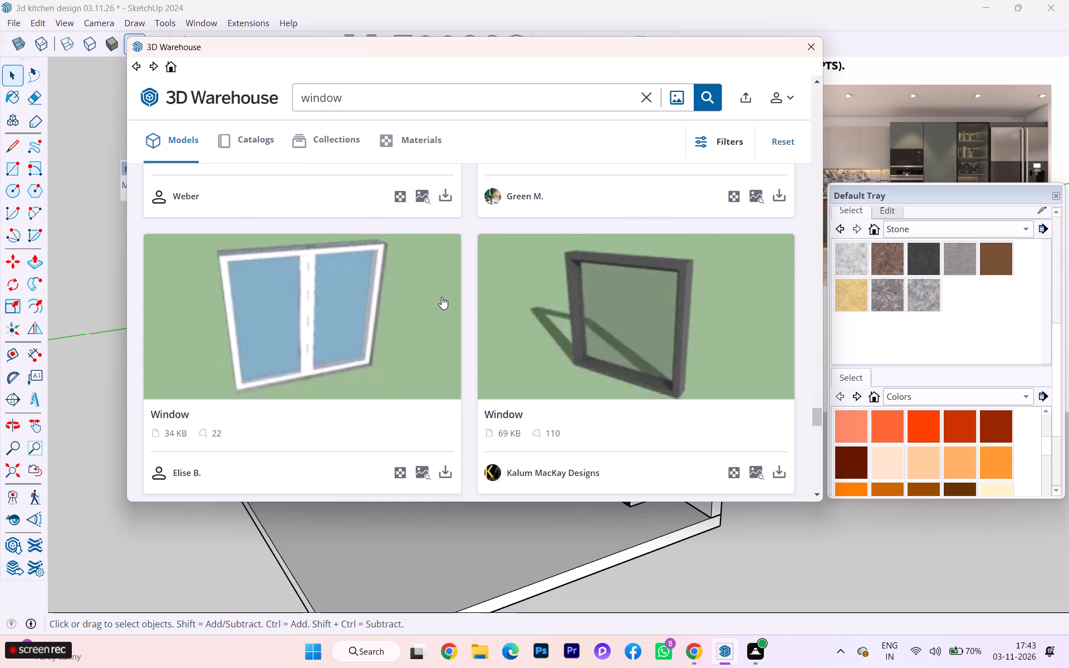
{"action": "scroll", "coordinate": [442, 297], "scroll_direction": "up", "scroll_amount": 5}
{"action": "scroll", "coordinate": [442, 297], "scroll_direction": "down", "scroll_amount": 4}
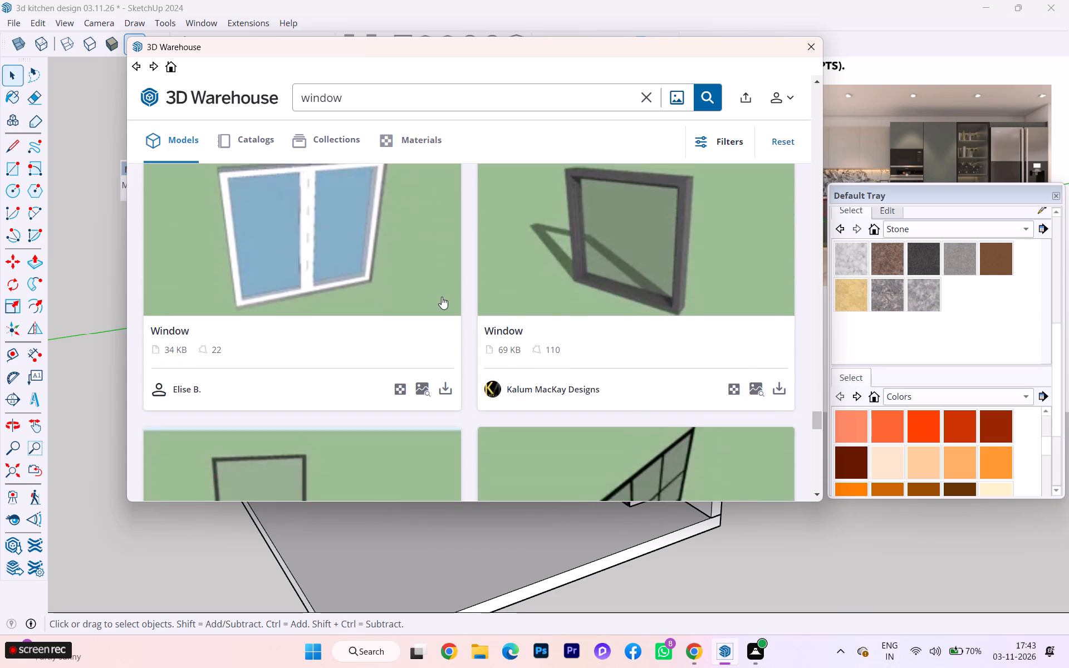
{"action": "scroll", "coordinate": [442, 297], "scroll_direction": "down", "scroll_amount": 4}
{"action": "scroll", "coordinate": [442, 297], "scroll_direction": "up", "scroll_amount": 2}
{"action": "scroll", "coordinate": [442, 297], "scroll_direction": "down", "scroll_amount": 2}
{"action": "scroll", "coordinate": [442, 297], "scroll_direction": "up", "scroll_amount": 1}
{"action": "scroll", "coordinate": [442, 297], "scroll_direction": "down", "scroll_amount": 6}
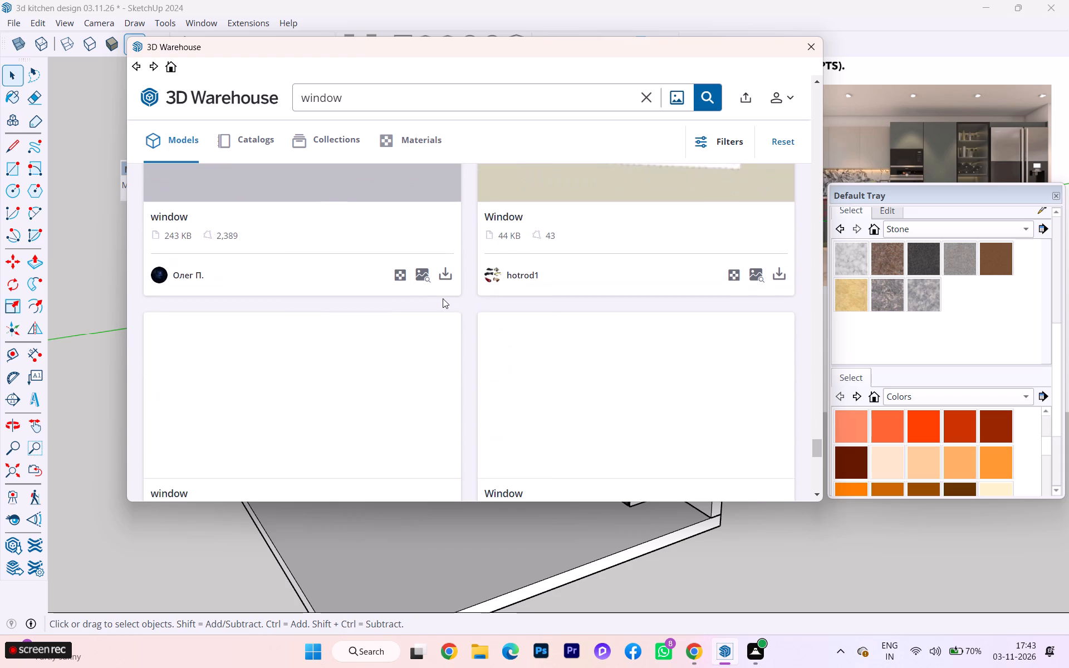
{"action": "scroll", "coordinate": [443, 298], "scroll_direction": "down", "scroll_amount": 2}
{"action": "scroll", "coordinate": [443, 298], "scroll_direction": "up", "scroll_amount": 1}
{"action": "scroll", "coordinate": [443, 298], "scroll_direction": "down", "scroll_amount": 5}
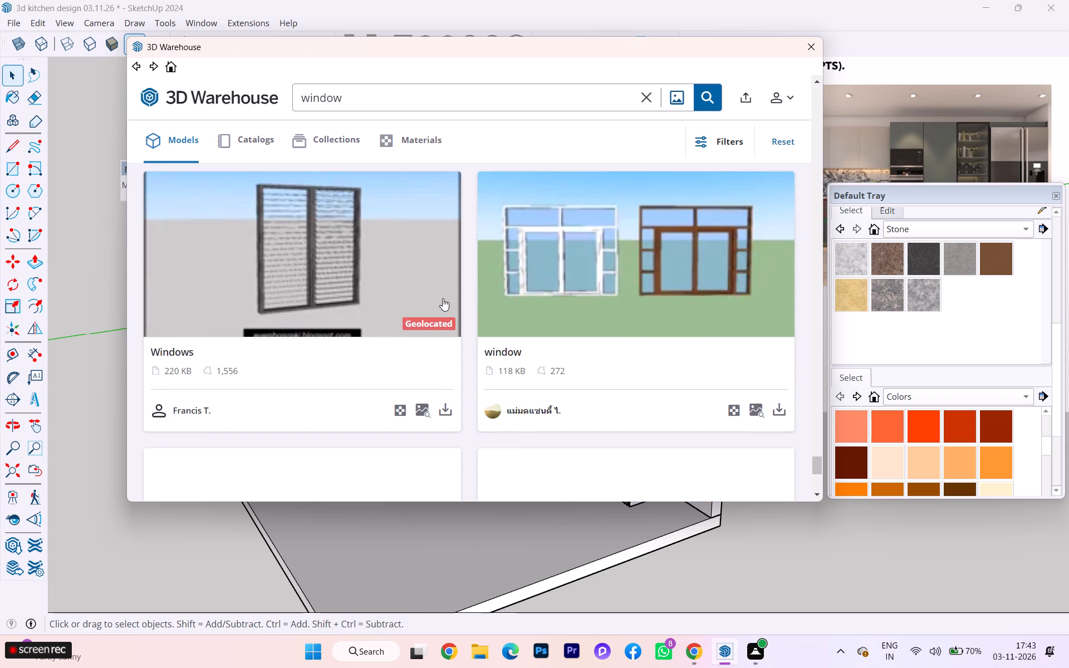
{"action": "scroll", "coordinate": [443, 298], "scroll_direction": "down", "scroll_amount": 1}
{"action": "scroll", "coordinate": [443, 298], "scroll_direction": "up", "scroll_amount": 1}
{"action": "scroll", "coordinate": [443, 298], "scroll_direction": "down", "scroll_amount": 2}
{"action": "scroll", "coordinate": [443, 298], "scroll_direction": "up", "scroll_amount": 3}
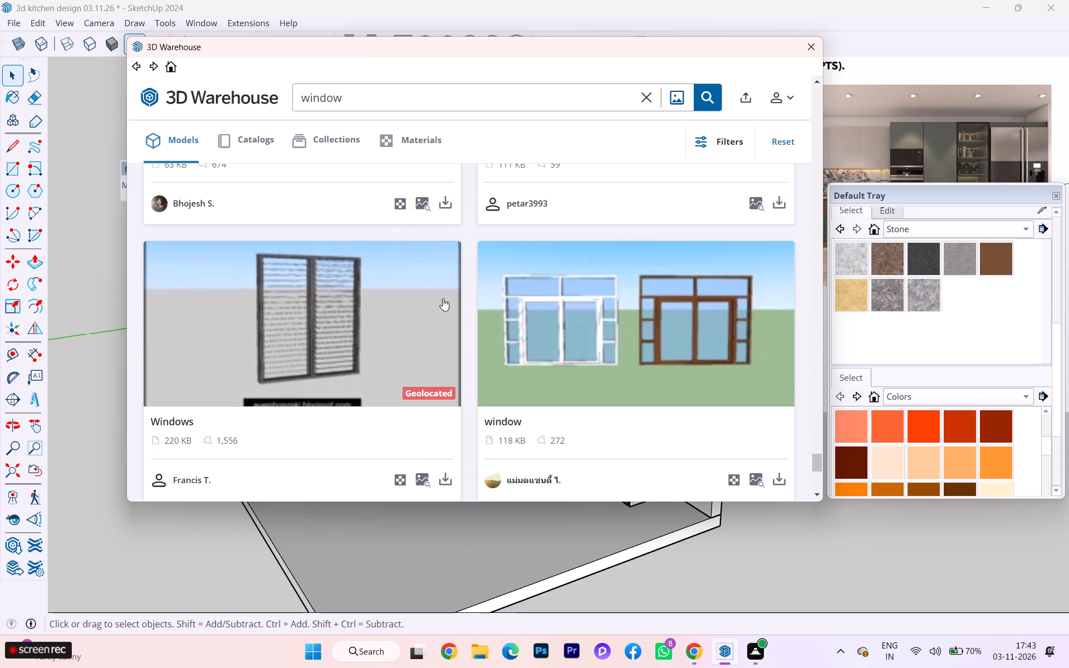
{"action": "scroll", "coordinate": [443, 298], "scroll_direction": "down", "scroll_amount": 1}
{"action": "scroll", "coordinate": [443, 298], "scroll_direction": "up", "scroll_amount": 1}
{"action": "scroll", "coordinate": [443, 298], "scroll_direction": "down", "scroll_amount": 6}
{"action": "scroll", "coordinate": [443, 298], "scroll_direction": "up", "scroll_amount": 1}
{"action": "scroll", "coordinate": [443, 298], "scroll_direction": "down", "scroll_amount": 8}
Download the white-framed two-pane Window model (116 KB) directly into the scene and place it on the kitchen floor.
{"action": "scroll", "coordinate": [444, 303], "scroll_direction": "up", "scroll_amount": 9}
{"action": "scroll", "coordinate": [444, 303], "scroll_direction": "down", "scroll_amount": 1}
{"action": "scroll", "coordinate": [444, 303], "scroll_direction": "up", "scroll_amount": 12}
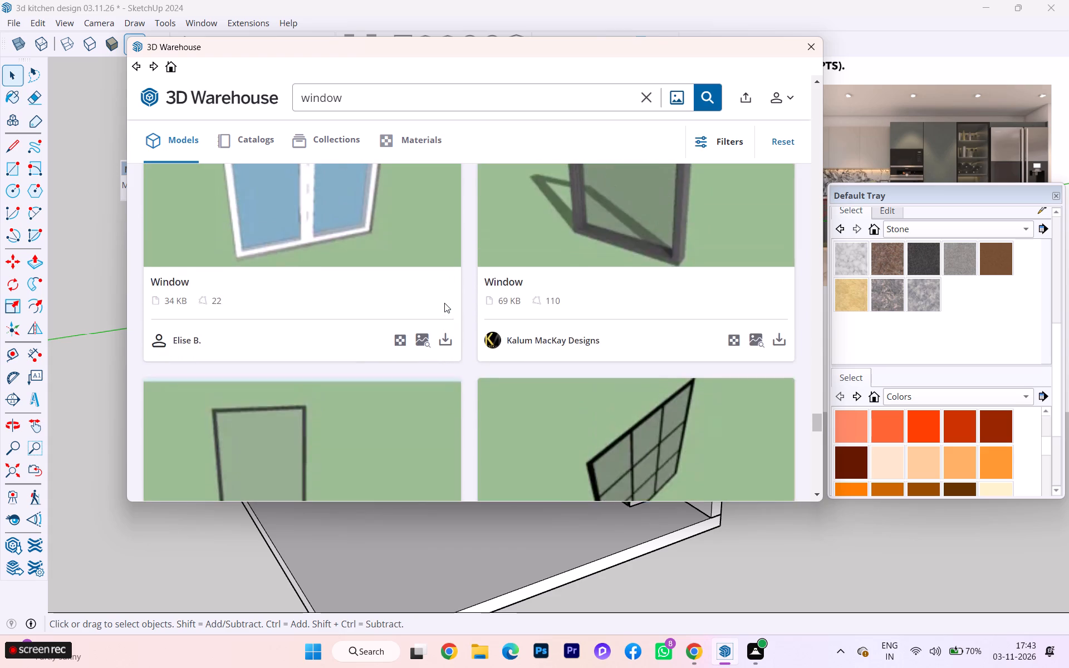
{"action": "scroll", "coordinate": [444, 303], "scroll_direction": "up", "scroll_amount": 4}
{"action": "scroll", "coordinate": [444, 303], "scroll_direction": "down", "scroll_amount": 1}
{"action": "scroll", "coordinate": [444, 303], "scroll_direction": "up", "scroll_amount": 3}
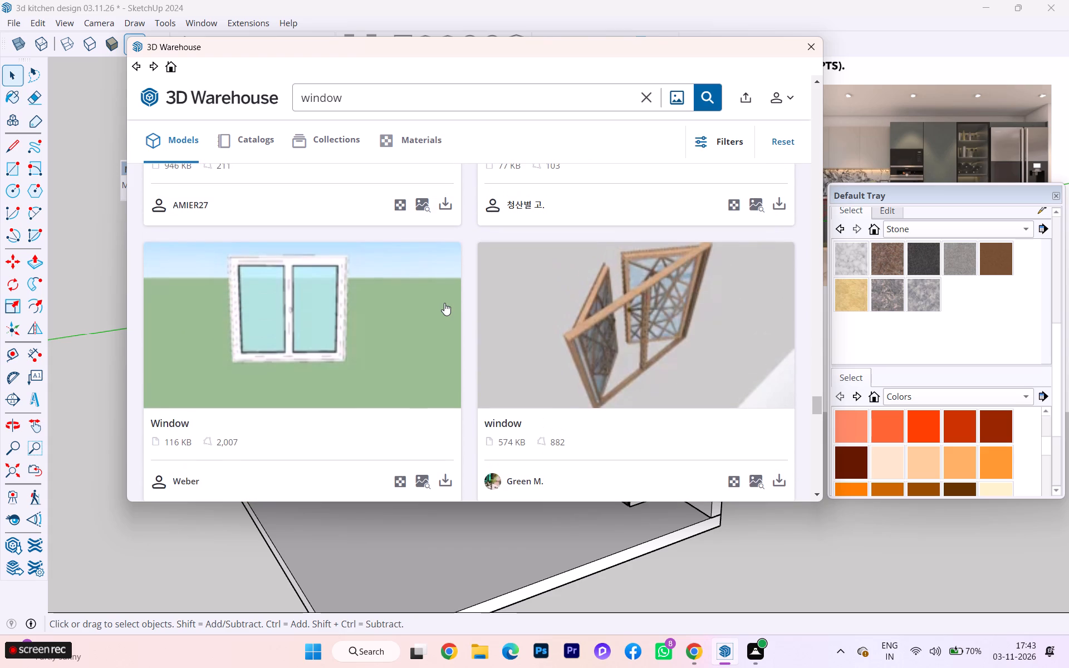
{"action": "scroll", "coordinate": [444, 303], "scroll_direction": "up", "scroll_amount": 1}
{"action": "scroll", "coordinate": [444, 303], "scroll_direction": "down", "scroll_amount": 3}
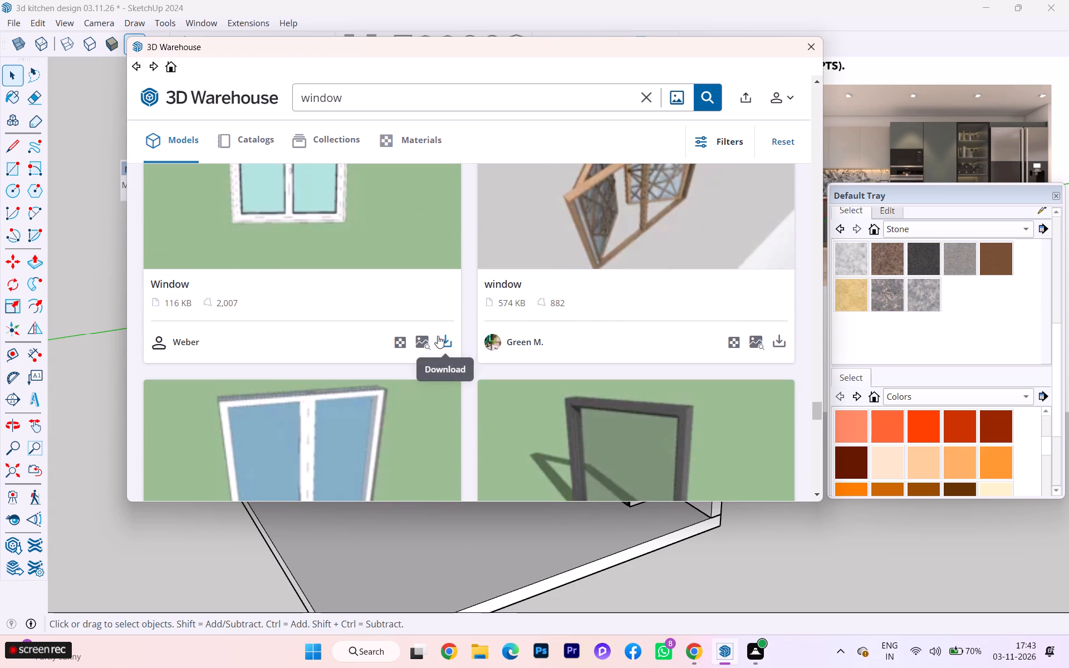
{"action": "left_click", "coordinate": [438, 336]}
{"action": "left_click", "coordinate": [426, 292]}
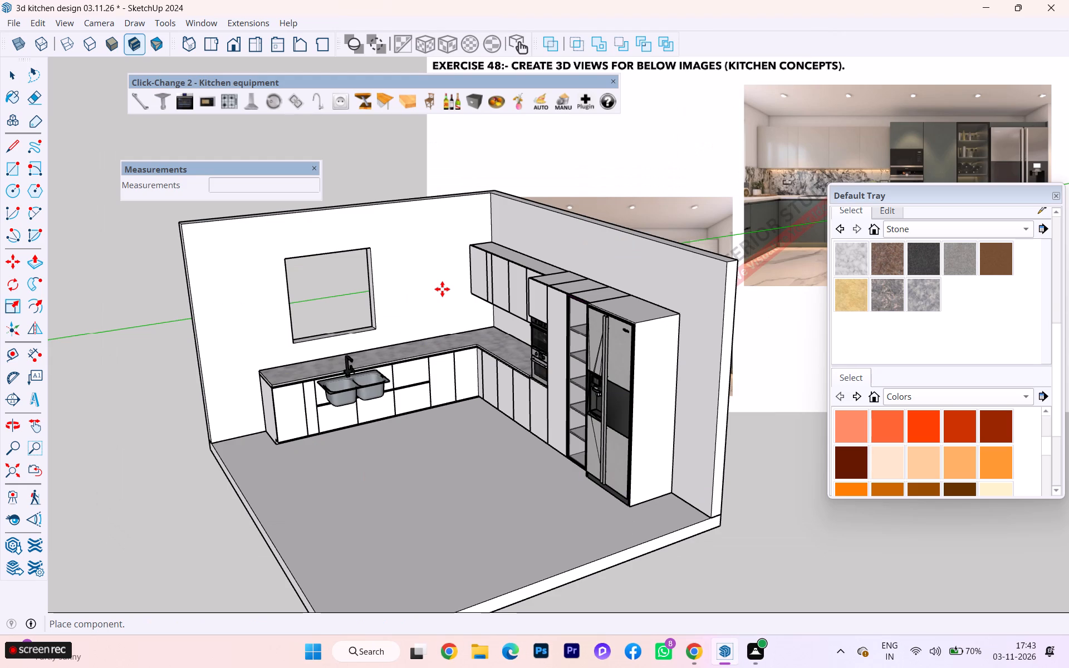
{"action": "scroll", "coordinate": [295, 320], "scroll_direction": "up", "scroll_amount": 3}
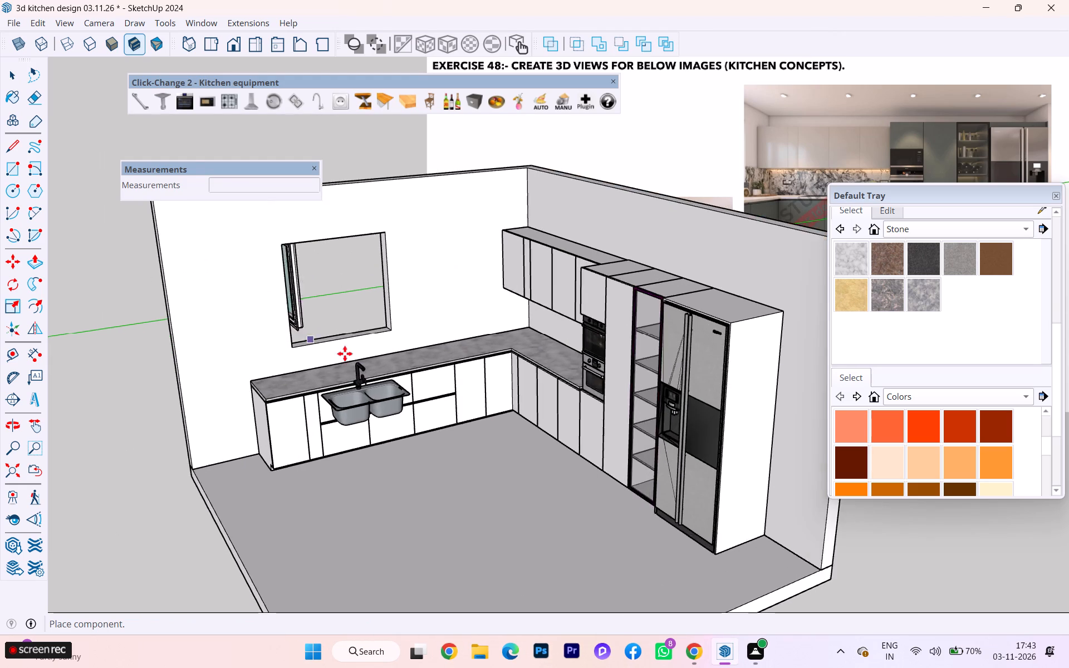
{"action": "scroll", "coordinate": [400, 370], "scroll_direction": "up", "scroll_amount": 4}
{"action": "scroll", "coordinate": [401, 370], "scroll_direction": "down", "scroll_amount": 1}
{"action": "scroll", "coordinate": [401, 370], "scroll_direction": "up", "scroll_amount": 4}
{"action": "scroll", "coordinate": [357, 343], "scroll_direction": "down", "scroll_amount": 1}
{"action": "scroll", "coordinate": [355, 342], "scroll_direction": "up", "scroll_amount": 2}
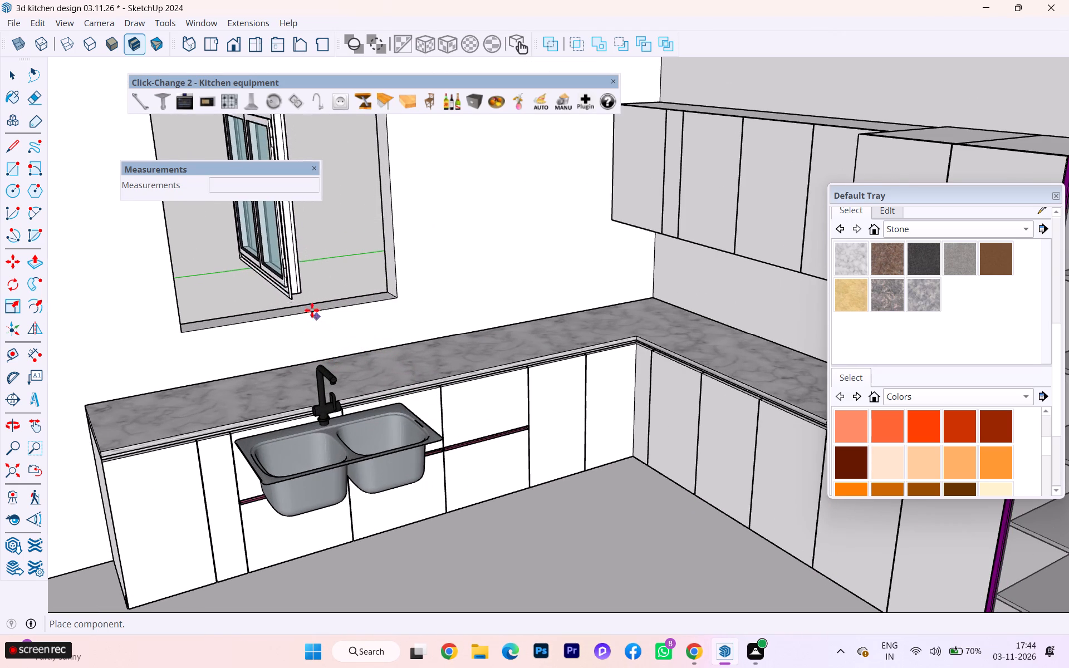
{"action": "scroll", "coordinate": [404, 354], "scroll_direction": "down", "scroll_amount": 2}
{"action": "scroll", "coordinate": [404, 357], "scroll_direction": "up", "scroll_amount": 1}
{"action": "scroll", "coordinate": [404, 357], "scroll_direction": "down", "scroll_amount": 3}
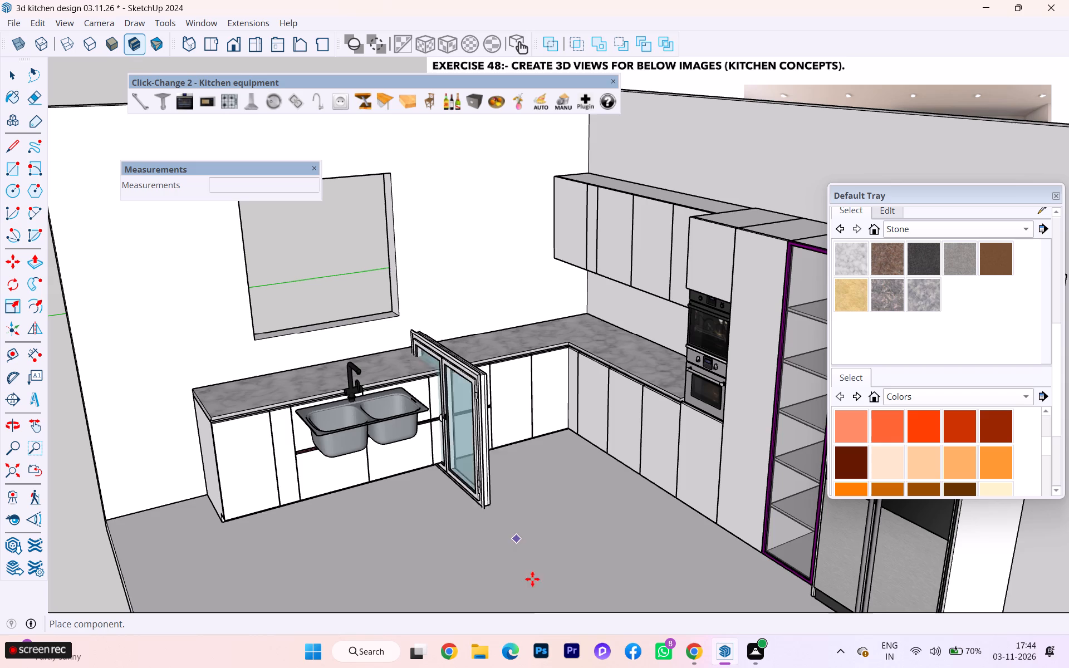
{"action": "scroll", "coordinate": [463, 409], "scroll_direction": "down", "scroll_amount": 3}
{"action": "scroll", "coordinate": [453, 403], "scroll_direction": "up", "scroll_amount": 1}
{"action": "scroll", "coordinate": [452, 402], "scroll_direction": "down", "scroll_amount": 9}
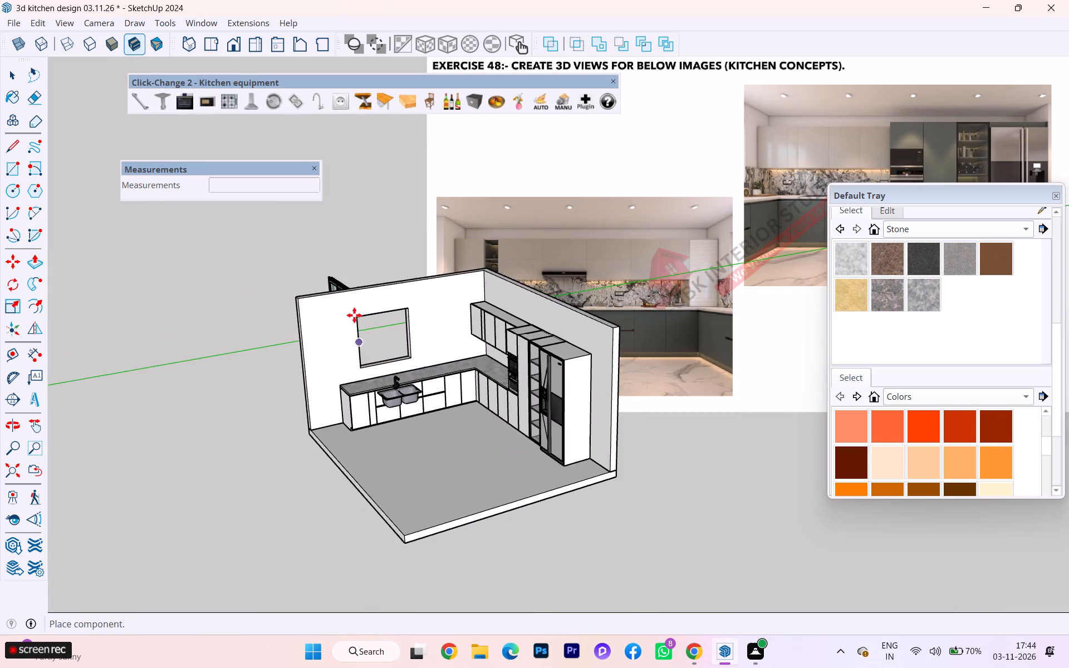
{"action": "scroll", "coordinate": [353, 309], "scroll_direction": "down", "scroll_amount": 2}
{"action": "scroll", "coordinate": [371, 333], "scroll_direction": "up", "scroll_amount": 1}
{"action": "scroll", "coordinate": [388, 351], "scroll_direction": "down", "scroll_amount": 1}
{"action": "left_click", "coordinate": [463, 425]}
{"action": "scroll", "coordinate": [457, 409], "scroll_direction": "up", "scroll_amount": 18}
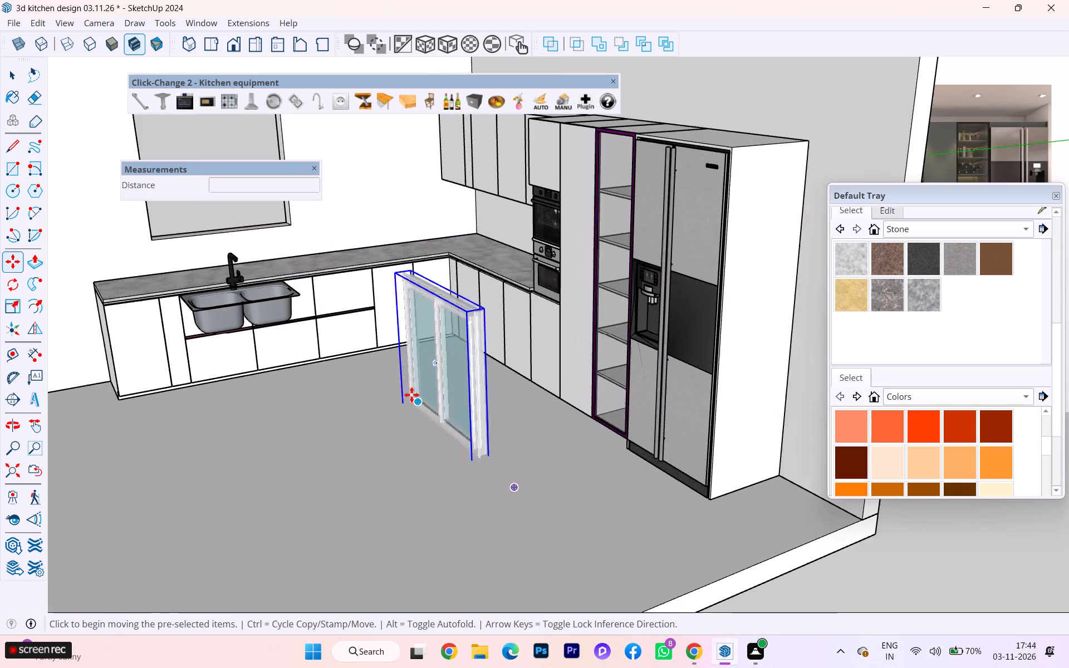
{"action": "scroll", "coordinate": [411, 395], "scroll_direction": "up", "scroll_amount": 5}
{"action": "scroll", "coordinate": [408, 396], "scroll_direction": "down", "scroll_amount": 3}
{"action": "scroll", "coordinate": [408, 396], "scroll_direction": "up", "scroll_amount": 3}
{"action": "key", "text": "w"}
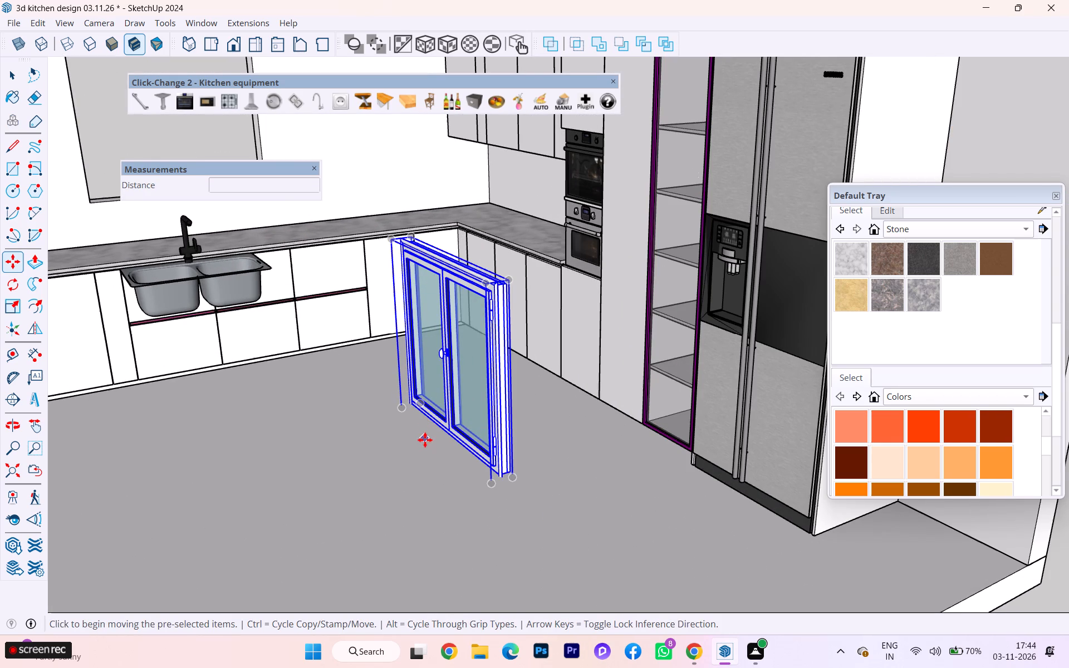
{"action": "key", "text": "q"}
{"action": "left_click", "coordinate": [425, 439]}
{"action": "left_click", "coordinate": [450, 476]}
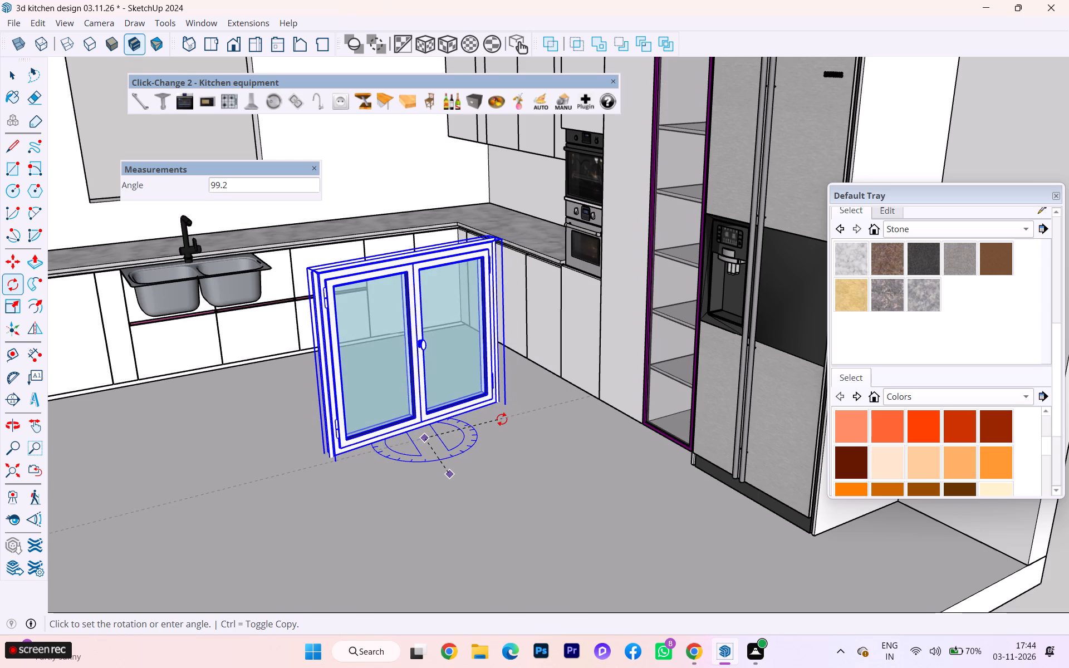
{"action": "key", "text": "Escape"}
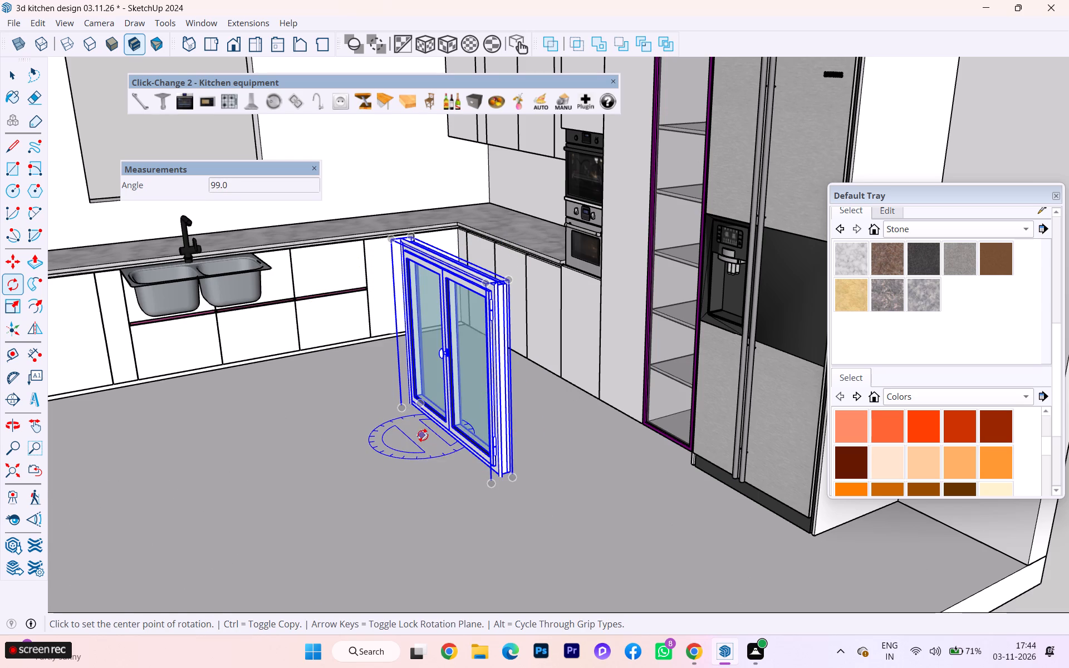
Rotate the placed window 90° on the floor plane so it faces the same way as the sink wall.
{"action": "left_click", "coordinate": [423, 435]}
{"action": "left_click", "coordinate": [448, 468]}
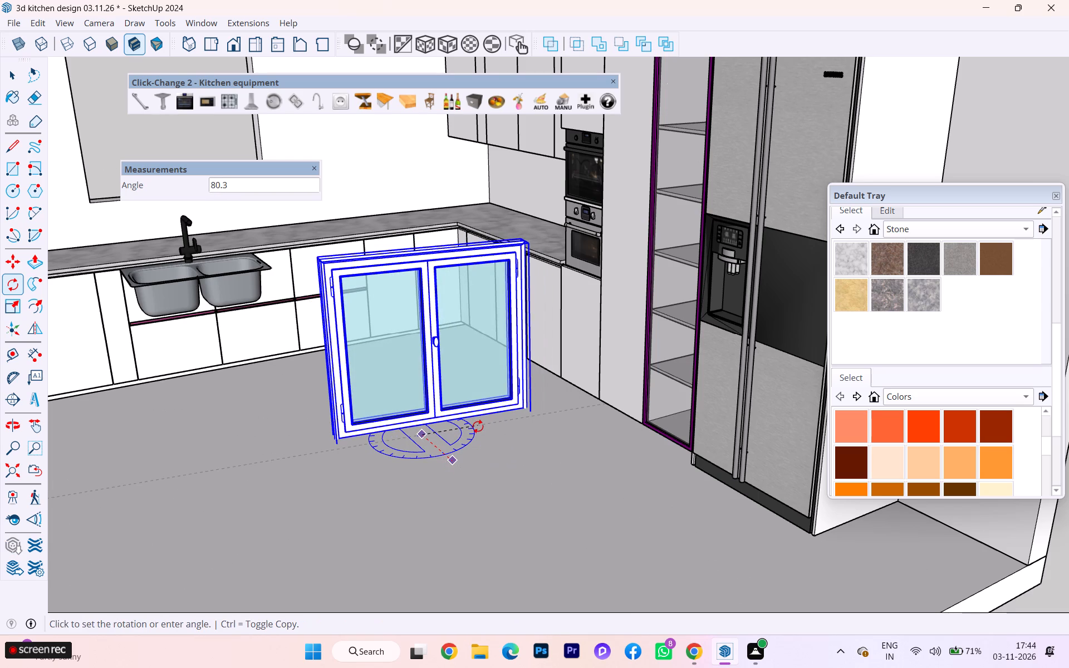
{"action": "type", "text": "90"}
{"action": "key", "text": "Return"}
Move the window by its lower frame corner from the kitchen floor up to the wall opening above the sink.
{"action": "scroll", "coordinate": [339, 377], "scroll_direction": "up", "scroll_amount": 2}
{"action": "scroll", "coordinate": [320, 377], "scroll_direction": "down", "scroll_amount": 1}
{"action": "scroll", "coordinate": [320, 377], "scroll_direction": "up", "scroll_amount": 5}
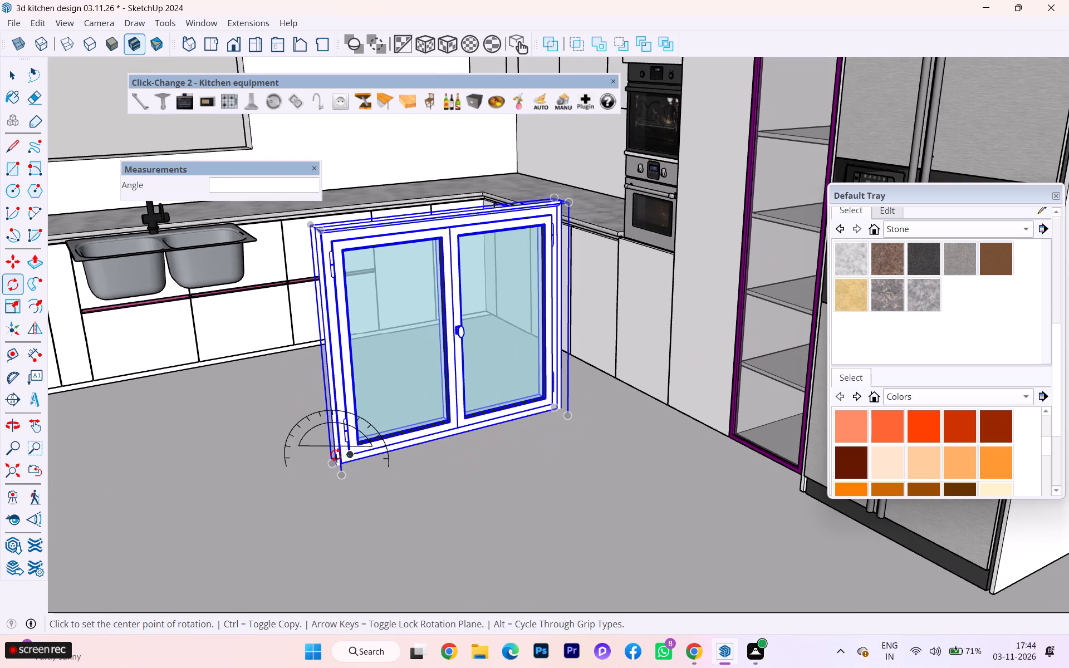
{"action": "key", "text": "m"}
{"action": "scroll", "coordinate": [371, 470], "scroll_direction": "up", "scroll_amount": 7}
{"action": "scroll", "coordinate": [344, 468], "scroll_direction": "down", "scroll_amount": 4}
{"action": "scroll", "coordinate": [344, 468], "scroll_direction": "up", "scroll_amount": 4}
{"action": "scroll", "coordinate": [319, 466], "scroll_direction": "down", "scroll_amount": 1}
{"action": "scroll", "coordinate": [319, 466], "scroll_direction": "up", "scroll_amount": 2}
{"action": "scroll", "coordinate": [319, 466], "scroll_direction": "down", "scroll_amount": 1}
{"action": "scroll", "coordinate": [319, 466], "scroll_direction": "up", "scroll_amount": 1}
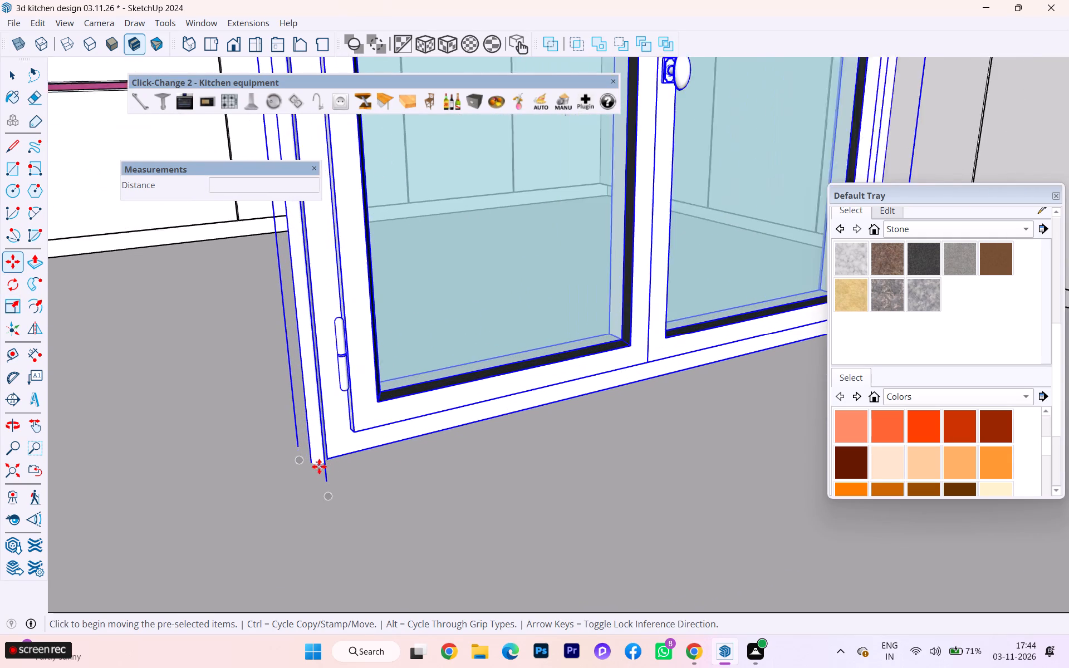
{"action": "scroll", "coordinate": [319, 466], "scroll_direction": "up", "scroll_amount": 2}
{"action": "left_click", "coordinate": [309, 459]}
{"action": "scroll", "coordinate": [285, 343], "scroll_direction": "down", "scroll_amount": 13}
{"action": "scroll", "coordinate": [476, 434], "scroll_direction": "up", "scroll_amount": 1}
{"action": "scroll", "coordinate": [478, 434], "scroll_direction": "down", "scroll_amount": 4}
{"action": "scroll", "coordinate": [502, 437], "scroll_direction": "up", "scroll_amount": 1}
{"action": "scroll", "coordinate": [502, 437], "scroll_direction": "down", "scroll_amount": 15}
{"action": "middle_click_drag", "start_coordinate": [508, 440], "coordinate": [539, 468]}
{"action": "scroll", "coordinate": [365, 304], "scroll_direction": "up", "scroll_amount": 3}
{"action": "scroll", "coordinate": [361, 301], "scroll_direction": "down", "scroll_amount": 2}
{"action": "scroll", "coordinate": [361, 301], "scroll_direction": "up", "scroll_amount": 2}
{"action": "scroll", "coordinate": [361, 301], "scroll_direction": "down", "scroll_amount": 1}
{"action": "scroll", "coordinate": [361, 301], "scroll_direction": "up", "scroll_amount": 2}
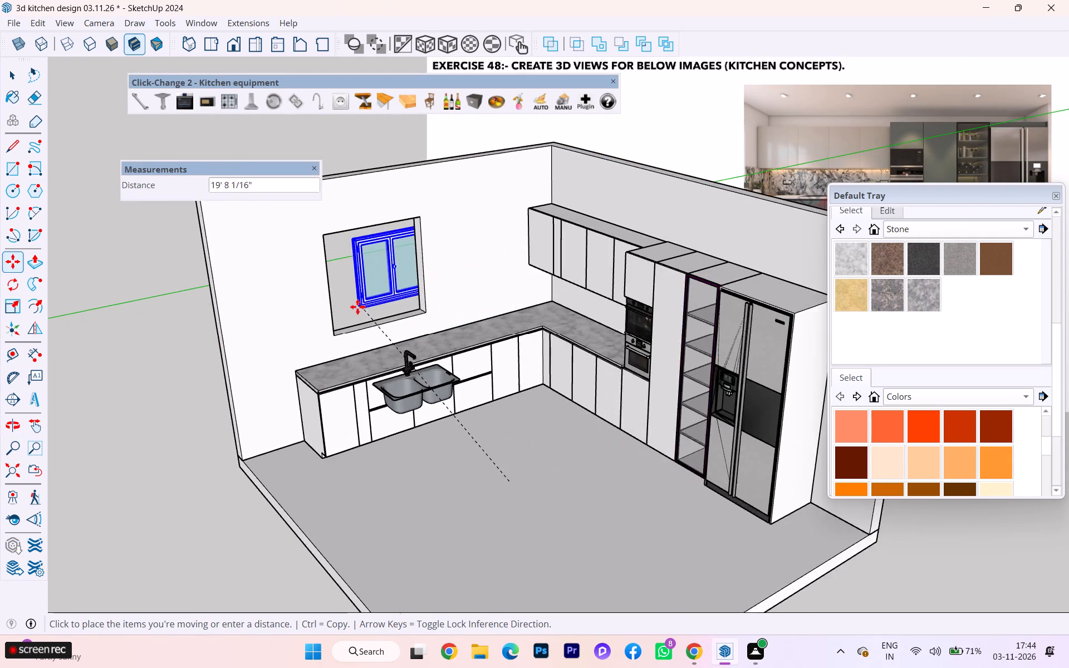
{"action": "scroll", "coordinate": [345, 319], "scroll_direction": "up", "scroll_amount": 7}
{"action": "scroll", "coordinate": [329, 338], "scroll_direction": "down", "scroll_amount": 1}
{"action": "scroll", "coordinate": [329, 338], "scroll_direction": "up", "scroll_amount": 13}
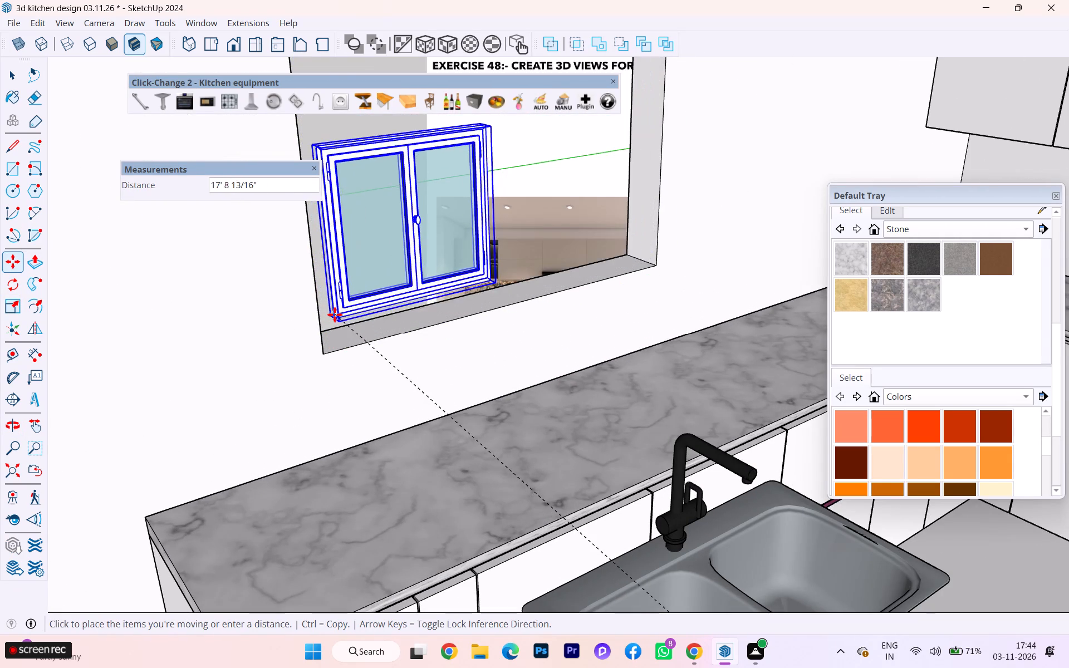
{"action": "left_click", "coordinate": [350, 352]}
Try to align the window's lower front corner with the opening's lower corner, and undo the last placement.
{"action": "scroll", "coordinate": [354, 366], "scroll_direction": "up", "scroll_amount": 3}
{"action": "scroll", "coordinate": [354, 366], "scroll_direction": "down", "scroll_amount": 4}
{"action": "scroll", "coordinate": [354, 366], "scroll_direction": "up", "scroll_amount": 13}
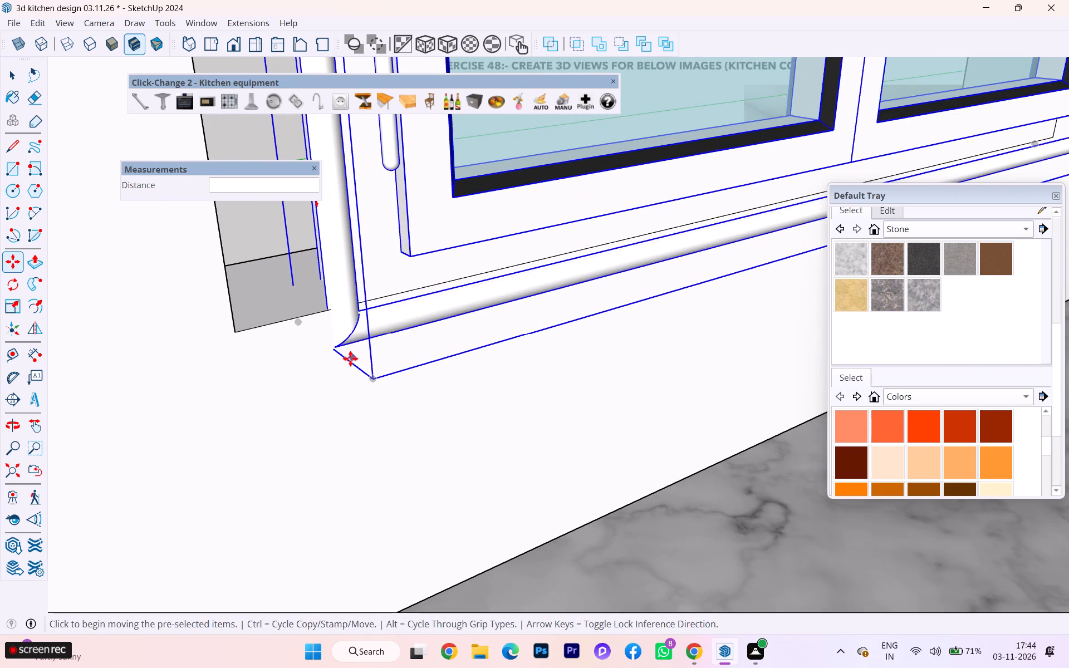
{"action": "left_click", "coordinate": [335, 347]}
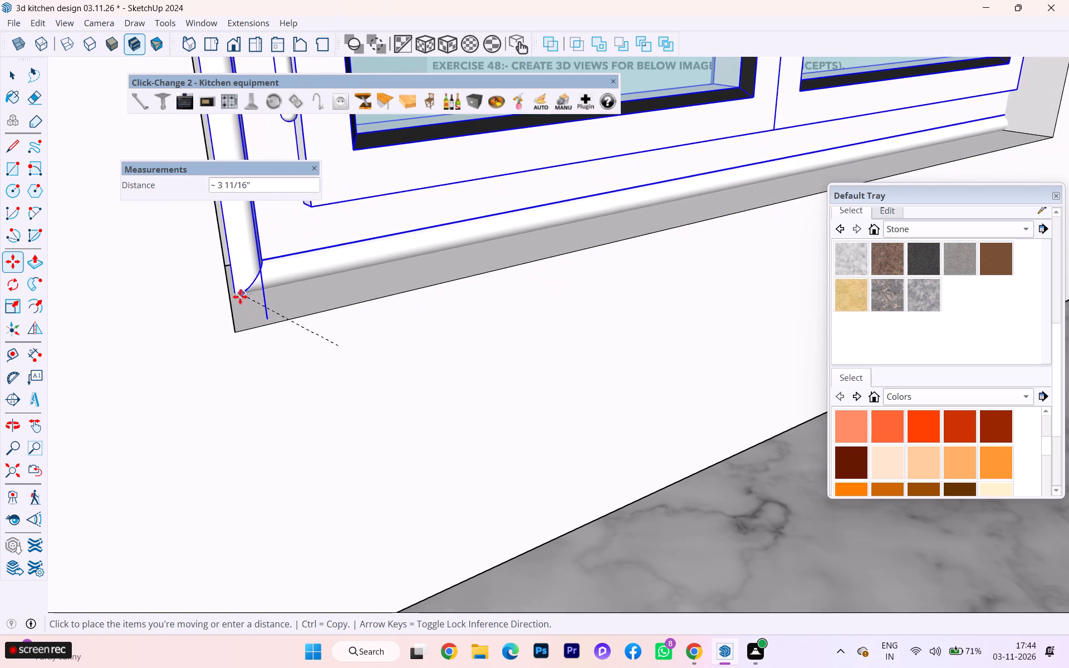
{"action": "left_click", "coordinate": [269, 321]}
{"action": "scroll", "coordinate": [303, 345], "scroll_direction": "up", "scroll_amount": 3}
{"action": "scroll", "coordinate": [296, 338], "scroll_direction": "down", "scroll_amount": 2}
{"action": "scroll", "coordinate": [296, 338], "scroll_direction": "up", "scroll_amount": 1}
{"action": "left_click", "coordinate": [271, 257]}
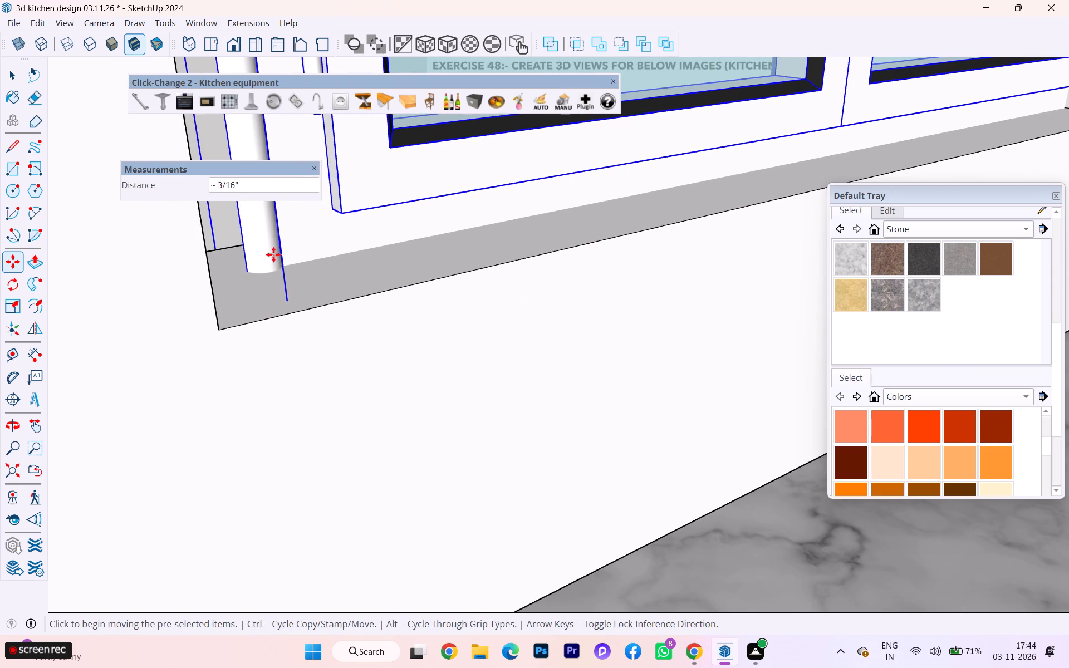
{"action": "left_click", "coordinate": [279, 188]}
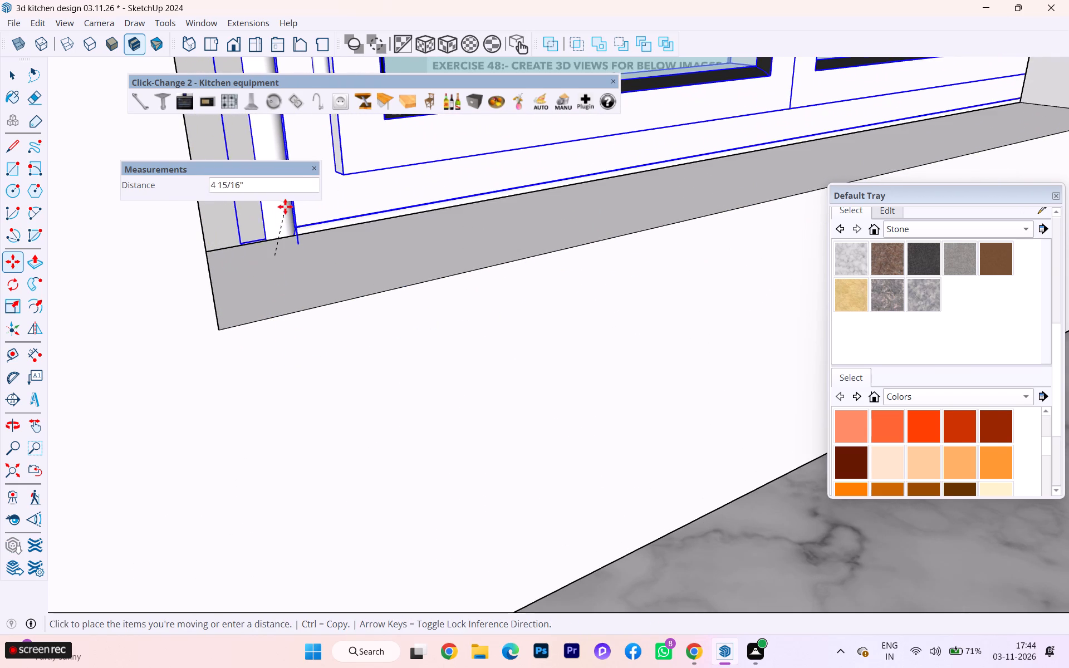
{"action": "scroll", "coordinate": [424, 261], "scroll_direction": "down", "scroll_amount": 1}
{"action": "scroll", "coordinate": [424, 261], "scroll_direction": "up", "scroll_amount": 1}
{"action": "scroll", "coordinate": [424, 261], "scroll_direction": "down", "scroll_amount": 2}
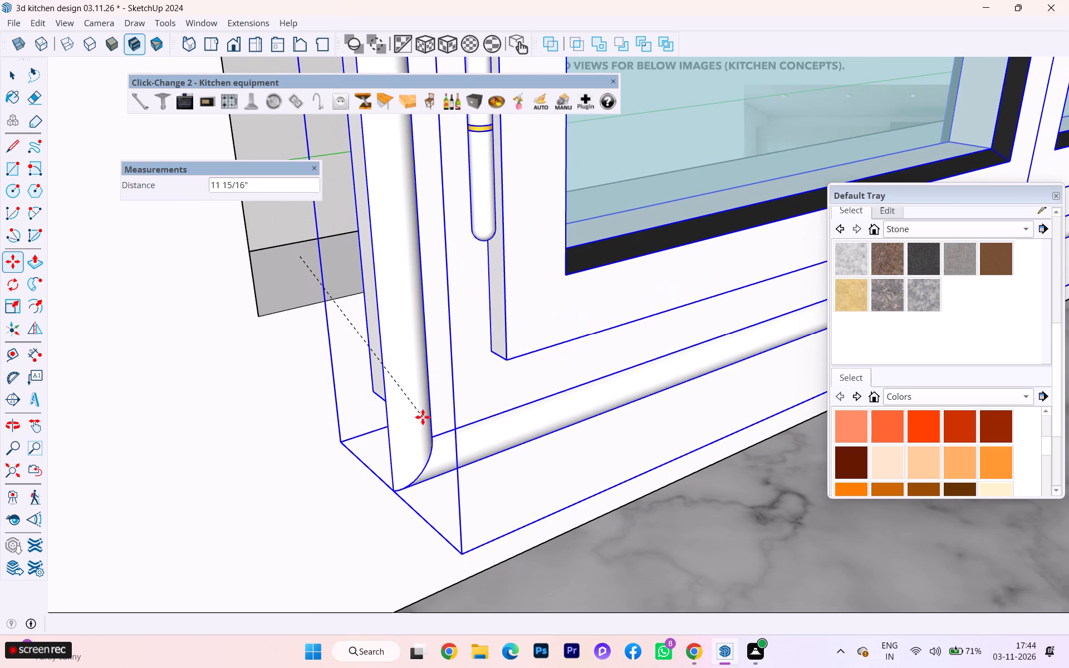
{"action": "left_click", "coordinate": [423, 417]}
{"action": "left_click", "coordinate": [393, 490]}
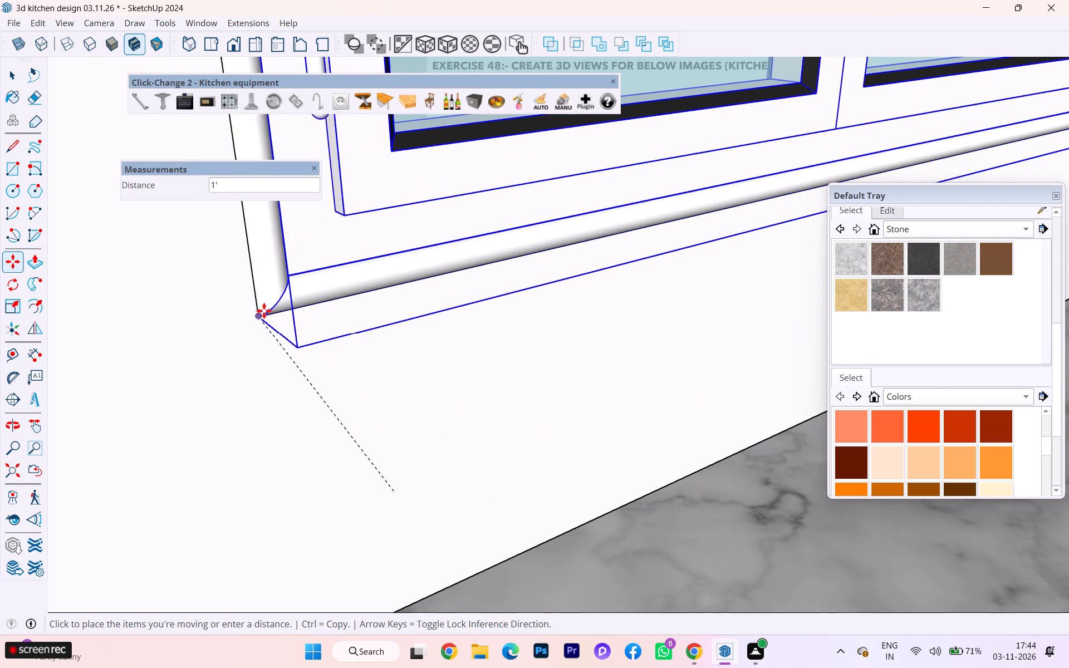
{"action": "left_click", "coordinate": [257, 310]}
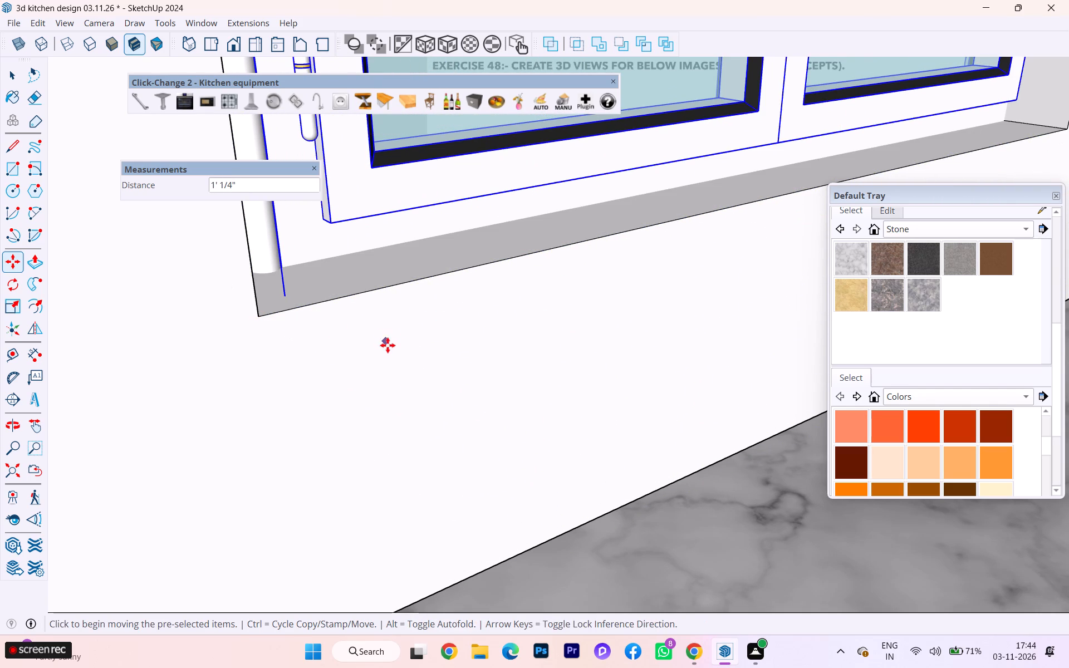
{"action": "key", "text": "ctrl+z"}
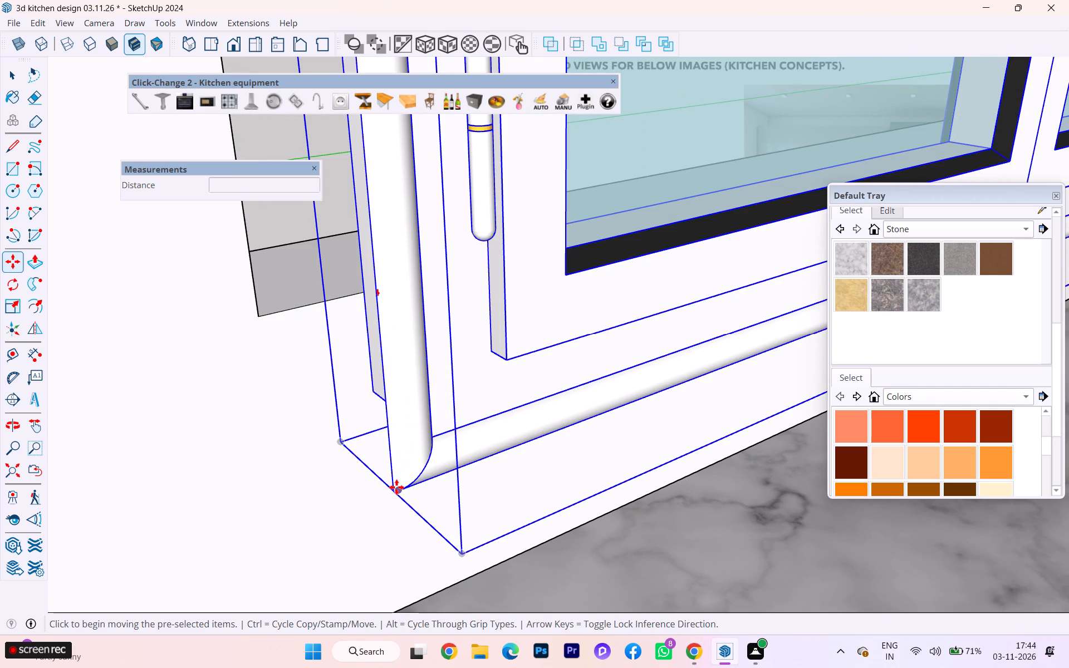
Align the window's lower front frame corner exactly with the opening's lower corner farthest from the tall cabinets.
{"action": "left_click", "coordinate": [394, 490]}
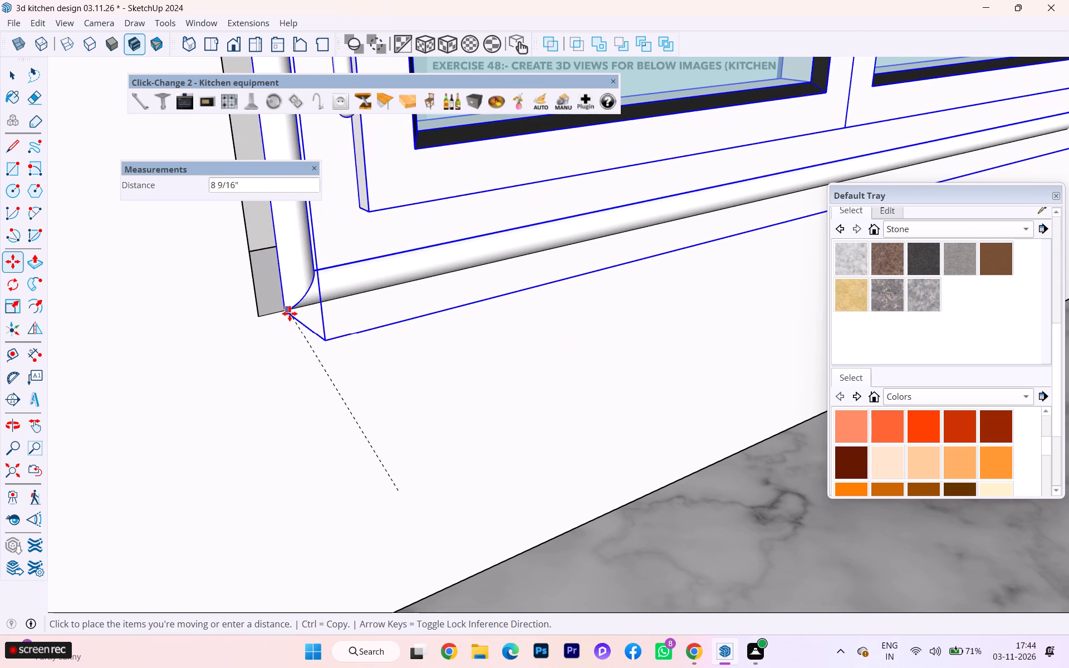
{"action": "left_click", "coordinate": [290, 313]}
{"action": "scroll", "coordinate": [295, 321], "scroll_direction": "up", "scroll_amount": 10}
{"action": "scroll", "coordinate": [282, 284], "scroll_direction": "down", "scroll_amount": 2}
{"action": "scroll", "coordinate": [282, 284], "scroll_direction": "up", "scroll_amount": 2}
{"action": "left_click", "coordinate": [296, 282]}
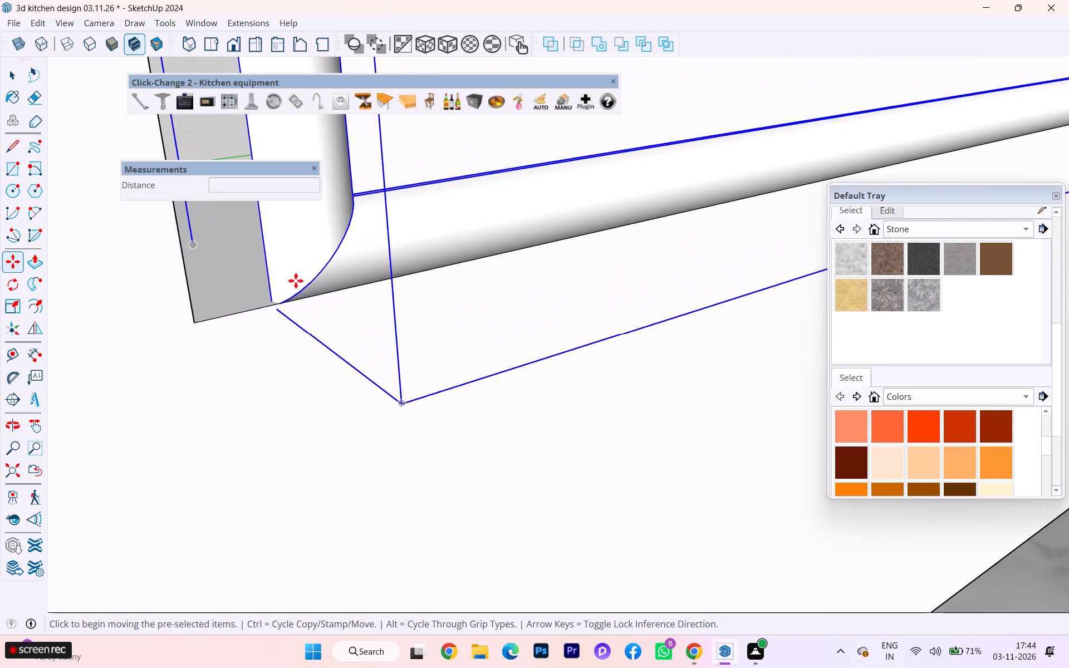
{"action": "left_click", "coordinate": [284, 259]}
{"action": "scroll", "coordinate": [267, 277], "scroll_direction": "up", "scroll_amount": 4}
{"action": "left_click", "coordinate": [265, 279]}
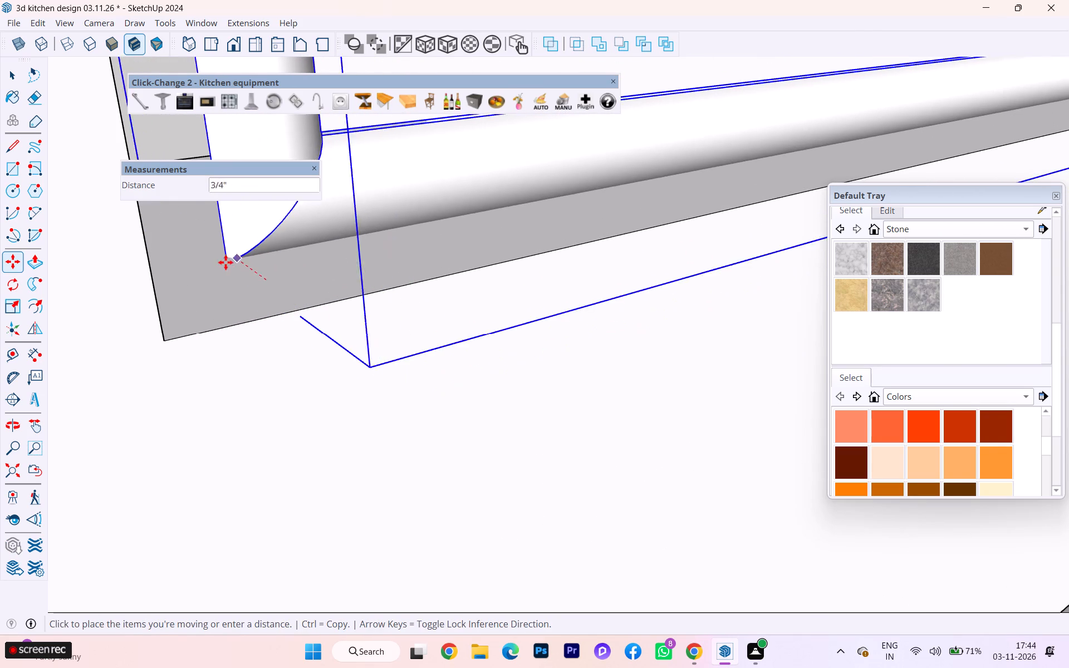
{"action": "scroll", "coordinate": [270, 306], "scroll_direction": "down", "scroll_amount": 2}
{"action": "scroll", "coordinate": [271, 306], "scroll_direction": "up", "scroll_amount": 1}
{"action": "scroll", "coordinate": [271, 306], "scroll_direction": "down", "scroll_amount": 1}
{"action": "scroll", "coordinate": [280, 306], "scroll_direction": "up", "scroll_amount": 1}
{"action": "scroll", "coordinate": [283, 306], "scroll_direction": "down", "scroll_amount": 1}
{"action": "scroll", "coordinate": [297, 335], "scroll_direction": "up", "scroll_amount": 2}
{"action": "scroll", "coordinate": [297, 337], "scroll_direction": "down", "scroll_amount": 8}
{"action": "scroll", "coordinate": [296, 352], "scroll_direction": "up", "scroll_amount": 4}
{"action": "scroll", "coordinate": [296, 351], "scroll_direction": "down", "scroll_amount": 1}
{"action": "scroll", "coordinate": [296, 351], "scroll_direction": "up", "scroll_amount": 1}
{"action": "scroll", "coordinate": [296, 351], "scroll_direction": "down", "scroll_amount": 1}
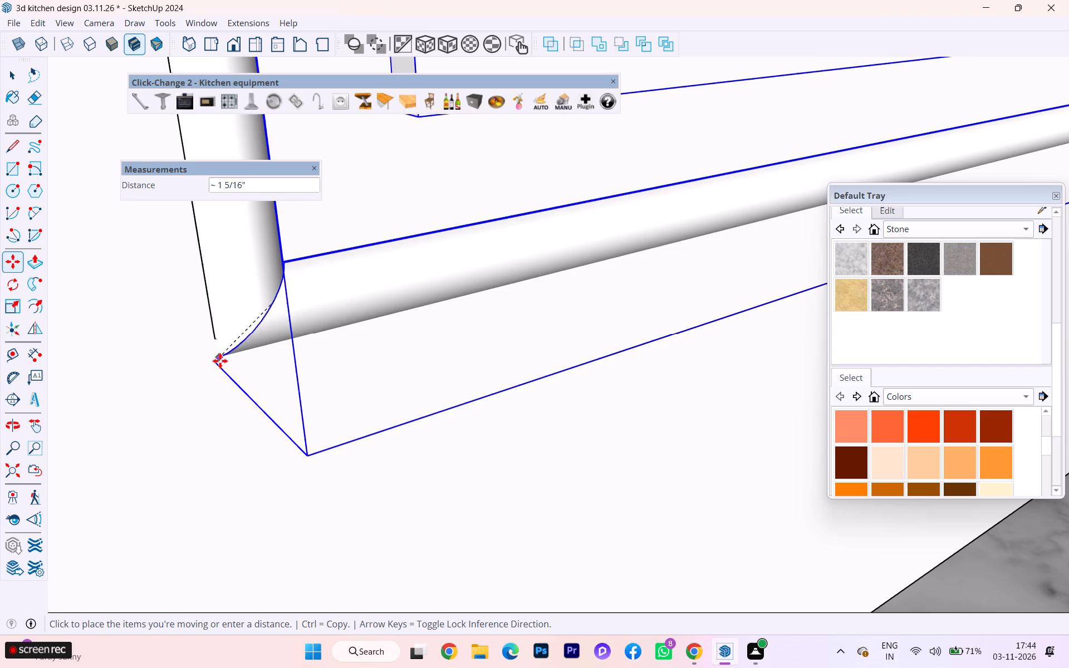
{"action": "left_click", "coordinate": [222, 336]}
{"action": "scroll", "coordinate": [214, 348], "scroll_direction": "up", "scroll_amount": 8}
{"action": "scroll", "coordinate": [214, 348], "scroll_direction": "down", "scroll_amount": 1}
{"action": "scroll", "coordinate": [214, 348], "scroll_direction": "up", "scroll_amount": 10}
{"action": "left_click", "coordinate": [202, 340]}
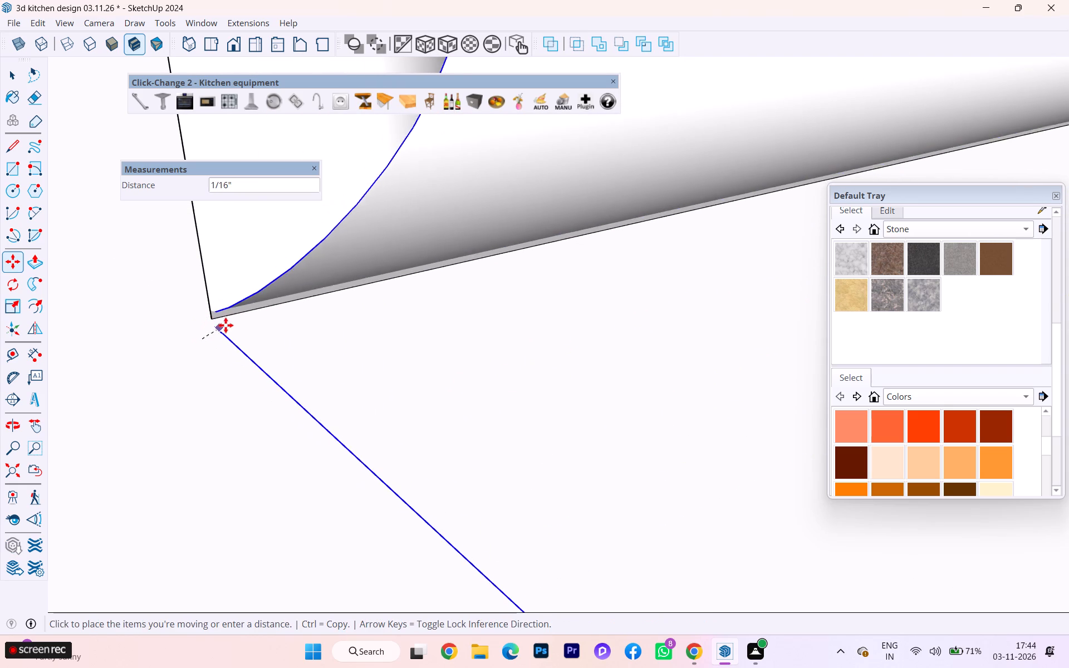
{"action": "left_click", "coordinate": [225, 298]}
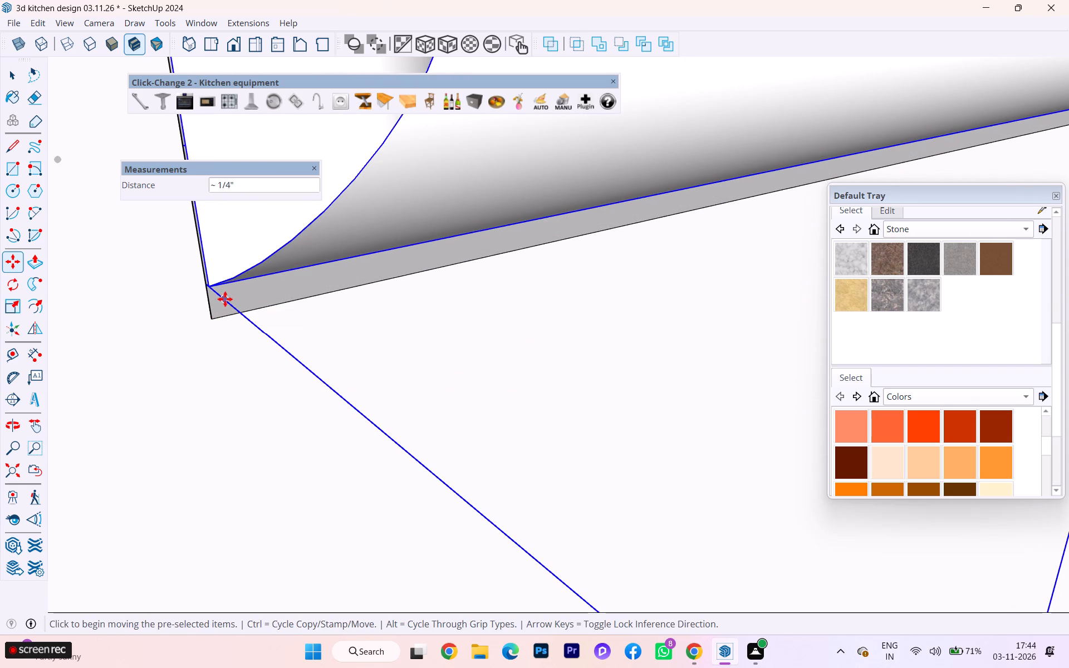
{"action": "left_click", "coordinate": [213, 288]}
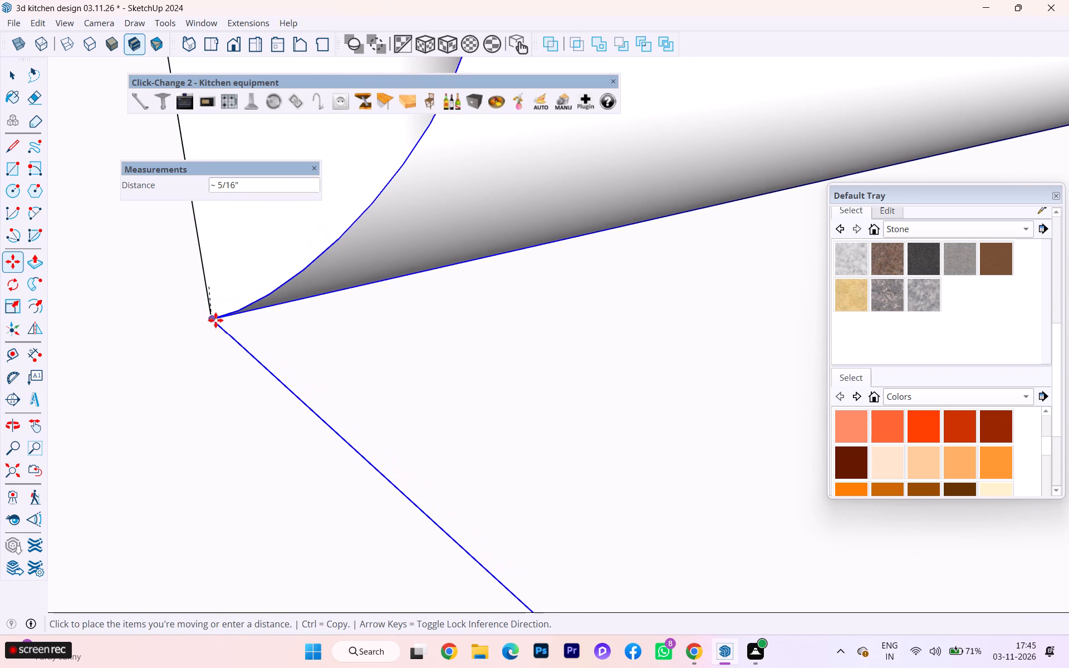
{"action": "left_click", "coordinate": [215, 320]}
Working from outside the wall, move the window down so its frame rests on the opening's sill.
{"action": "scroll", "coordinate": [398, 396], "scroll_direction": "down", "scroll_amount": 3}
{"action": "scroll", "coordinate": [366, 395], "scroll_direction": "up", "scroll_amount": 1}
{"action": "scroll", "coordinate": [363, 394], "scroll_direction": "down", "scroll_amount": 4}
{"action": "scroll", "coordinate": [310, 374], "scroll_direction": "up", "scroll_amount": 1}
{"action": "scroll", "coordinate": [310, 375], "scroll_direction": "down", "scroll_amount": 9}
{"action": "scroll", "coordinate": [293, 413], "scroll_direction": "up", "scroll_amount": 1}
{"action": "scroll", "coordinate": [293, 414], "scroll_direction": "down", "scroll_amount": 4}
{"action": "scroll", "coordinate": [251, 415], "scroll_direction": "up", "scroll_amount": 3}
{"action": "scroll", "coordinate": [250, 415], "scroll_direction": "down", "scroll_amount": 1}
{"action": "scroll", "coordinate": [249, 416], "scroll_direction": "up", "scroll_amount": 3}
{"action": "scroll", "coordinate": [249, 418], "scroll_direction": "down", "scroll_amount": 1}
{"action": "scroll", "coordinate": [249, 418], "scroll_direction": "up", "scroll_amount": 1}
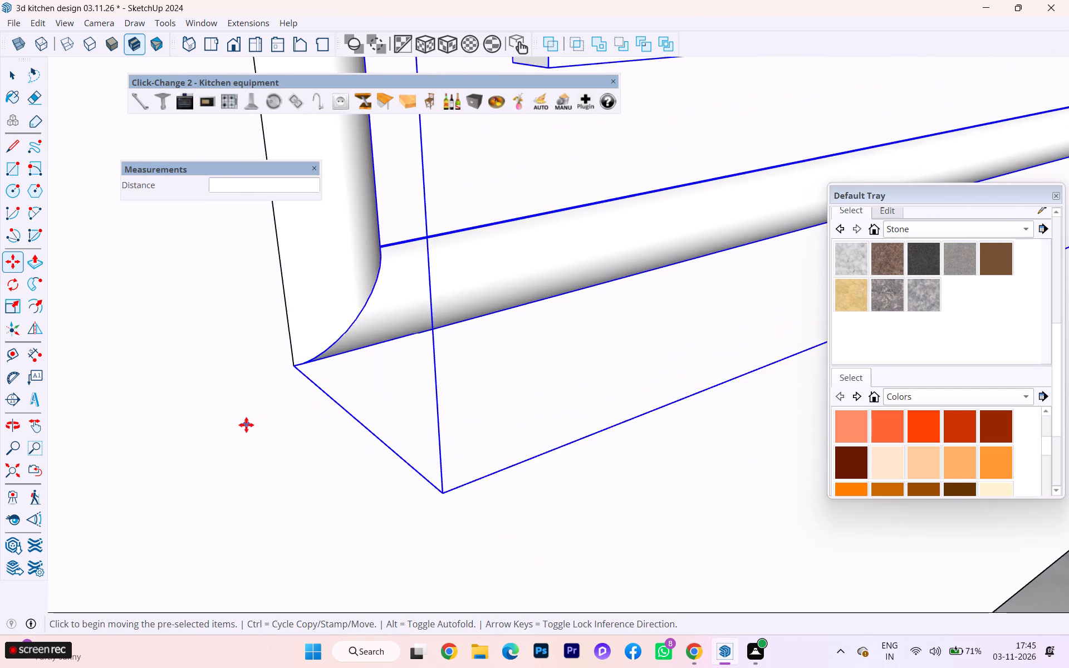
{"action": "scroll", "coordinate": [245, 427], "scroll_direction": "down", "scroll_amount": 3}
{"action": "scroll", "coordinate": [243, 439], "scroll_direction": "up", "scroll_amount": 1}
{"action": "scroll", "coordinate": [243, 439], "scroll_direction": "down", "scroll_amount": 13}
{"action": "scroll", "coordinate": [259, 437], "scroll_direction": "up", "scroll_amount": 1}
{"action": "scroll", "coordinate": [259, 438], "scroll_direction": "down", "scroll_amount": 8}
{"action": "scroll", "coordinate": [260, 437], "scroll_direction": "up", "scroll_amount": 7}
{"action": "scroll", "coordinate": [260, 437], "scroll_direction": "down", "scroll_amount": 3}
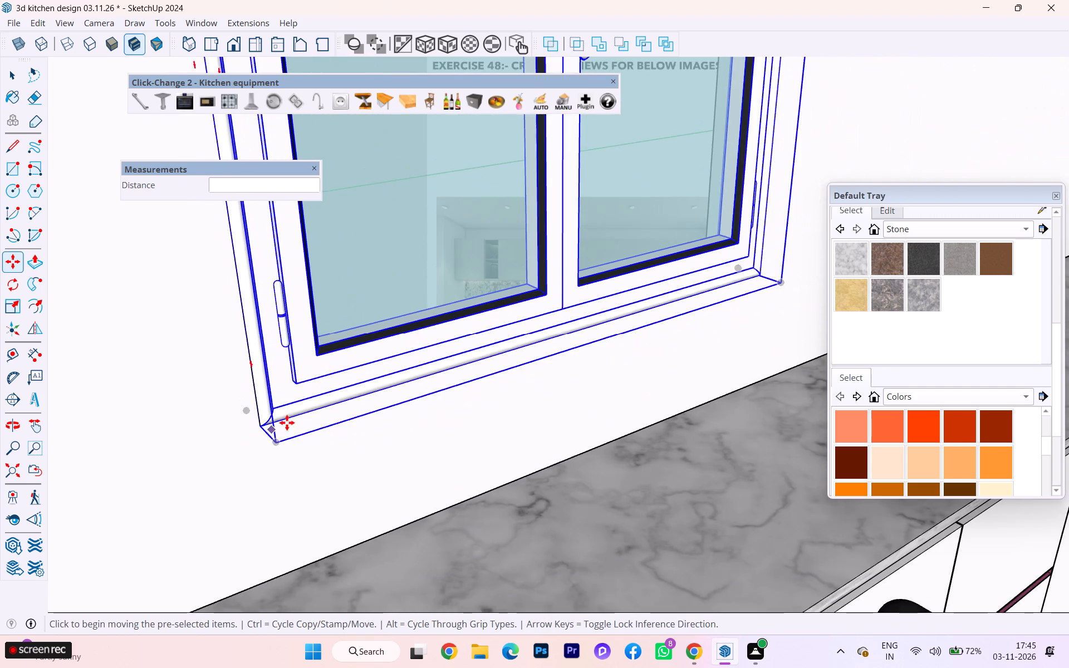
{"action": "scroll", "coordinate": [317, 409], "scroll_direction": "down", "scroll_amount": 1}
{"action": "scroll", "coordinate": [336, 404], "scroll_direction": "up", "scroll_amount": 1}
{"action": "middle_click_drag", "start_coordinate": [365, 395], "coordinate": [601, 414]}
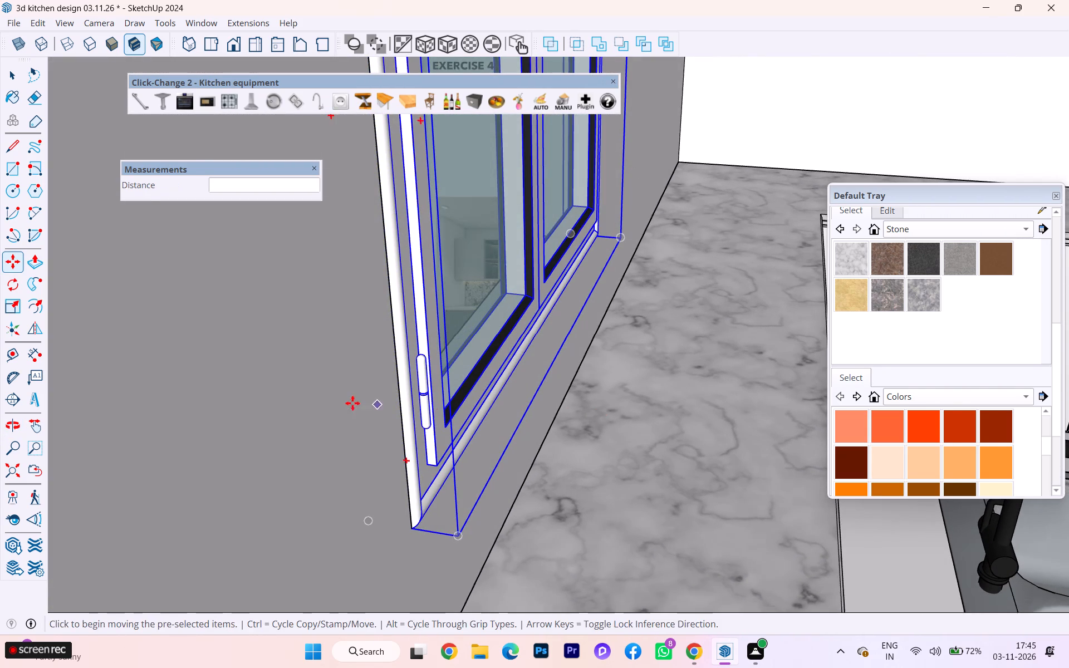
{"action": "scroll", "coordinate": [352, 403], "scroll_direction": "down", "scroll_amount": 2}
{"action": "scroll", "coordinate": [352, 402], "scroll_direction": "up", "scroll_amount": 2}
{"action": "scroll", "coordinate": [352, 402], "scroll_direction": "down", "scroll_amount": 4}
{"action": "middle_click_drag", "start_coordinate": [347, 396], "coordinate": [669, 390]}
{"action": "scroll", "coordinate": [469, 420], "scroll_direction": "up", "scroll_amount": 4}
{"action": "scroll", "coordinate": [357, 262], "scroll_direction": "up", "scroll_amount": 4}
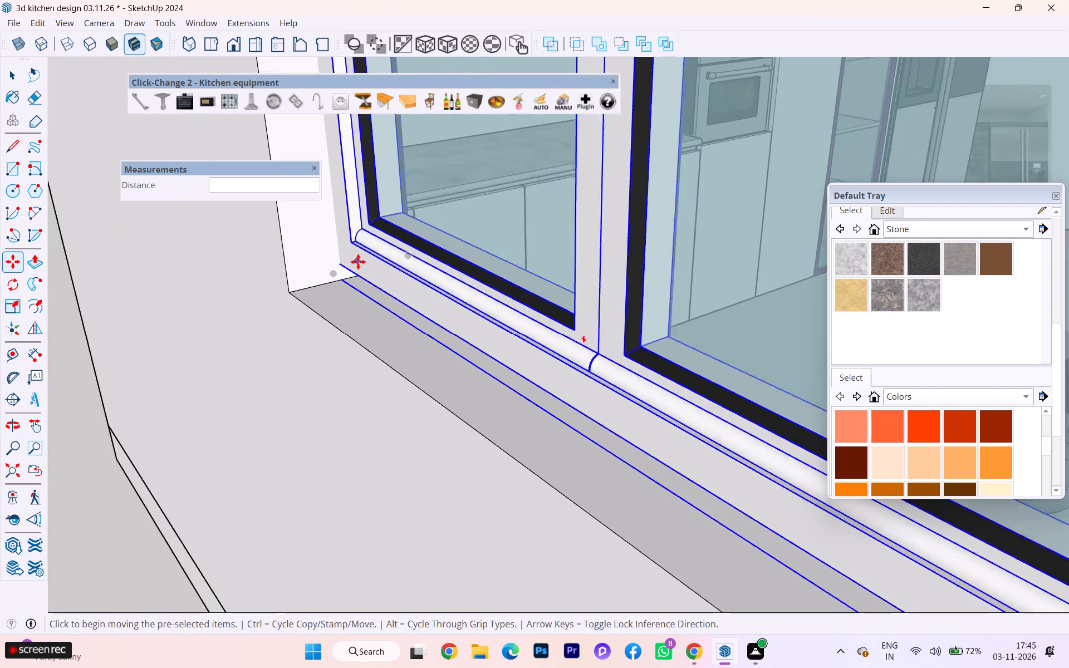
{"action": "scroll", "coordinate": [358, 262], "scroll_direction": "up", "scroll_amount": 2}
{"action": "middle_click_drag", "start_coordinate": [398, 268], "coordinate": [570, 212]}
{"action": "left_click", "coordinate": [428, 252]}
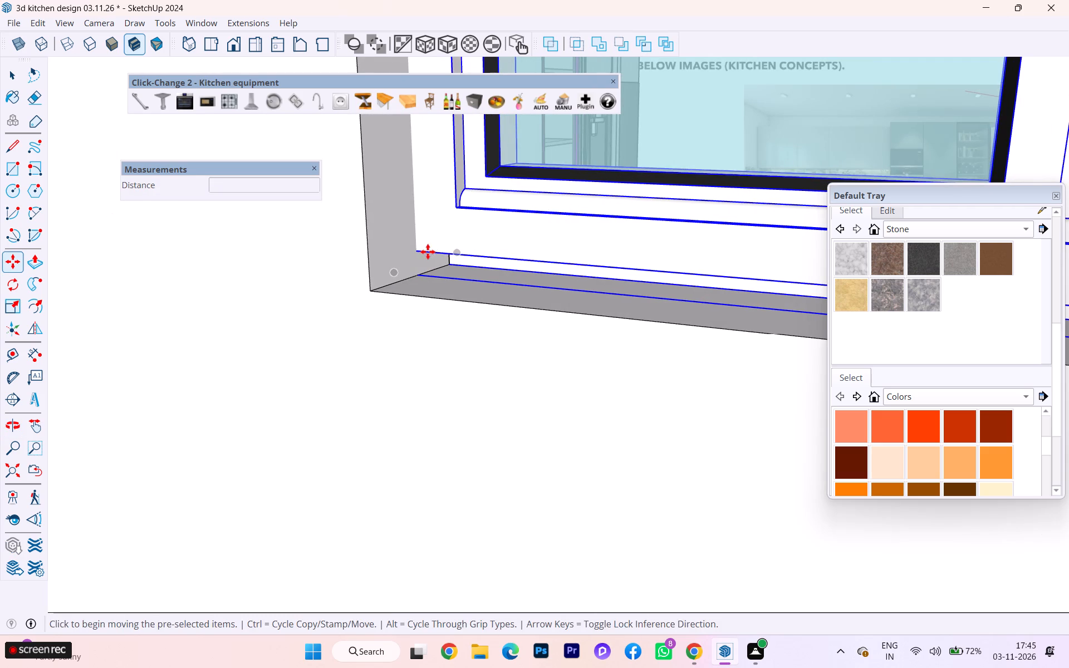
{"action": "left_click", "coordinate": [430, 276]}
Show the hidden back edges and scale the window's width to about 0.97 from its side nearest the tall cabinets.
{"action": "scroll", "coordinate": [473, 381], "scroll_direction": "down", "scroll_amount": 2}
{"action": "scroll", "coordinate": [470, 381], "scroll_direction": "up", "scroll_amount": 1}
{"action": "scroll", "coordinate": [469, 380], "scroll_direction": "down", "scroll_amount": 1}
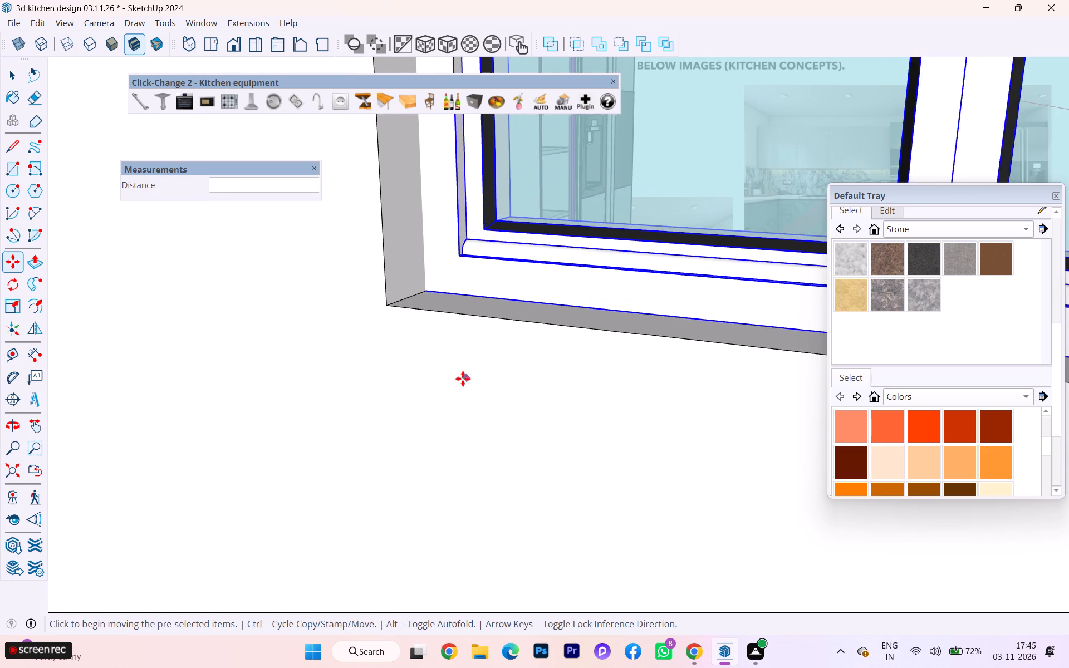
{"action": "scroll", "coordinate": [463, 379], "scroll_direction": "down", "scroll_amount": 3}
{"action": "key", "text": "s"}
{"action": "scroll", "coordinate": [450, 375], "scroll_direction": "down", "scroll_amount": 1}
{"action": "middle_click_drag", "start_coordinate": [452, 373], "coordinate": [524, 418]}
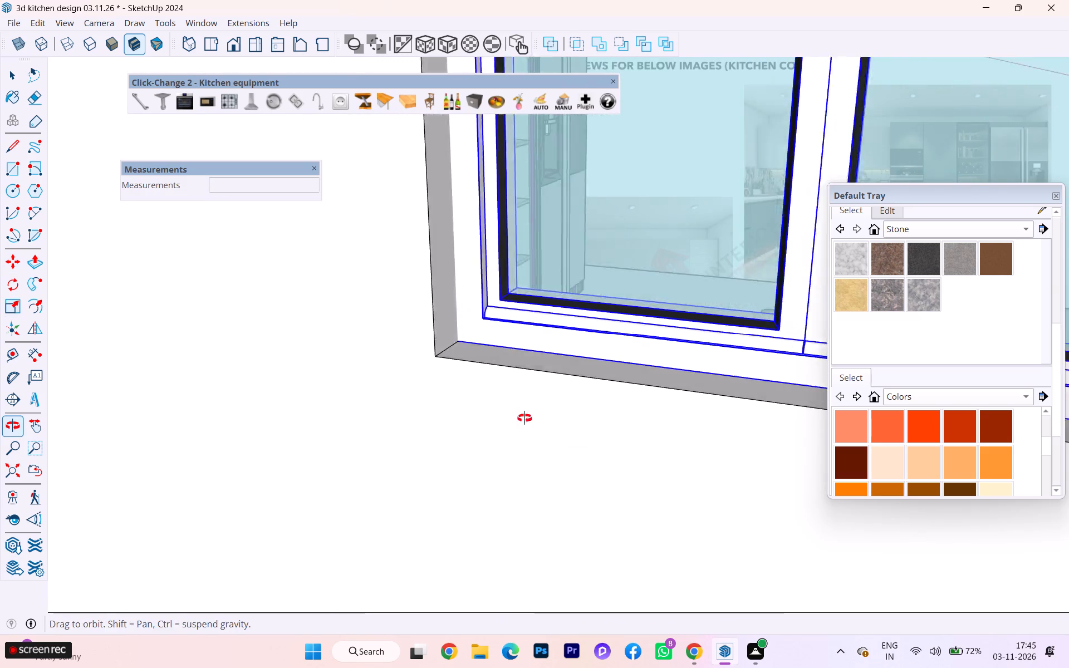
{"action": "middle_click_drag", "start_coordinate": [524, 418], "coordinate": [590, 453]}
{"action": "scroll", "coordinate": [618, 302], "scroll_direction": "down", "scroll_amount": 2}
{"action": "scroll", "coordinate": [618, 302], "scroll_direction": "up", "scroll_amount": 1}
{"action": "scroll", "coordinate": [618, 302], "scroll_direction": "down", "scroll_amount": 2}
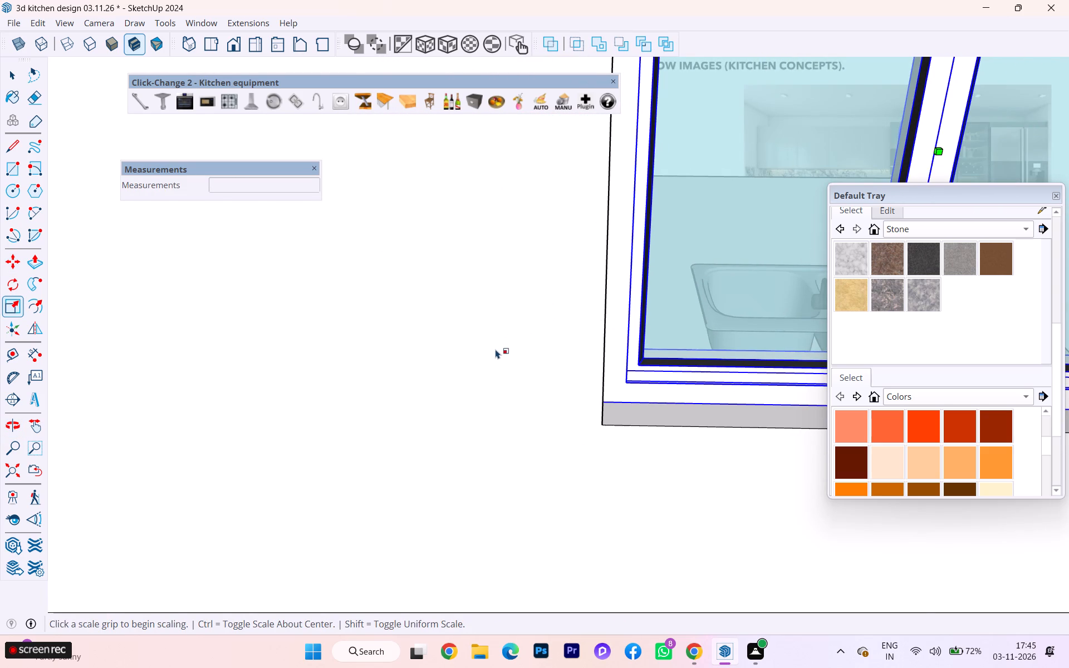
{"action": "key", "text": "k"}
{"action": "scroll", "coordinate": [613, 275], "scroll_direction": "down", "scroll_amount": 2}
{"action": "scroll", "coordinate": [622, 180], "scroll_direction": "up", "scroll_amount": 3}
{"action": "scroll", "coordinate": [622, 180], "scroll_direction": "down", "scroll_amount": 1}
{"action": "scroll", "coordinate": [622, 180], "scroll_direction": "up", "scroll_amount": 2}
{"action": "scroll", "coordinate": [622, 180], "scroll_direction": "down", "scroll_amount": 1}
{"action": "scroll", "coordinate": [622, 180], "scroll_direction": "up", "scroll_amount": 3}
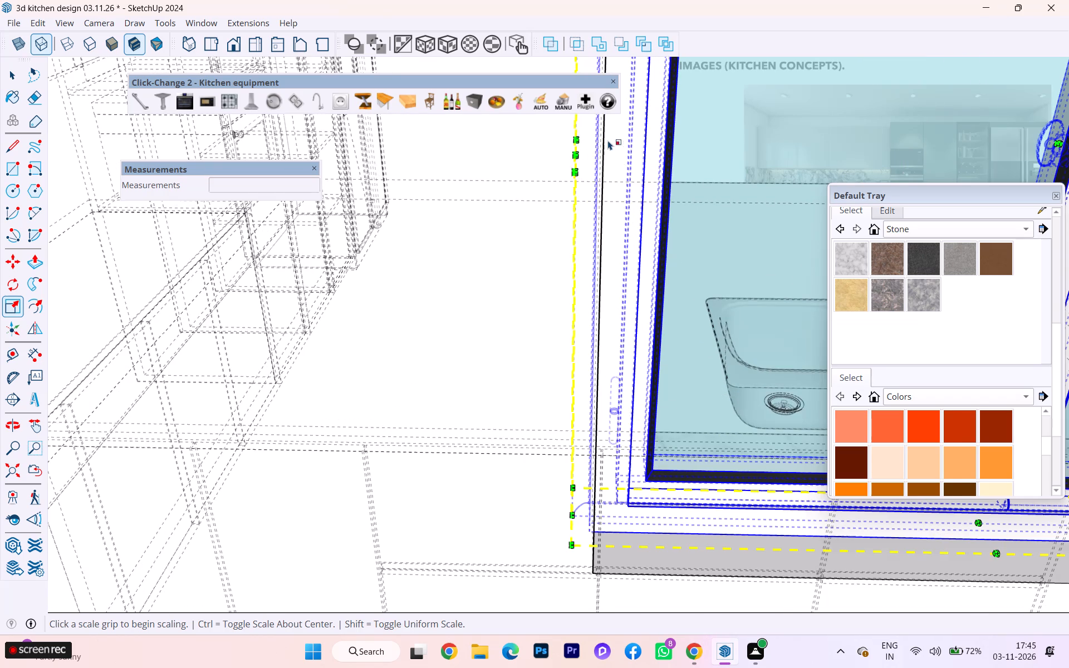
{"action": "left_click", "coordinate": [575, 155]}
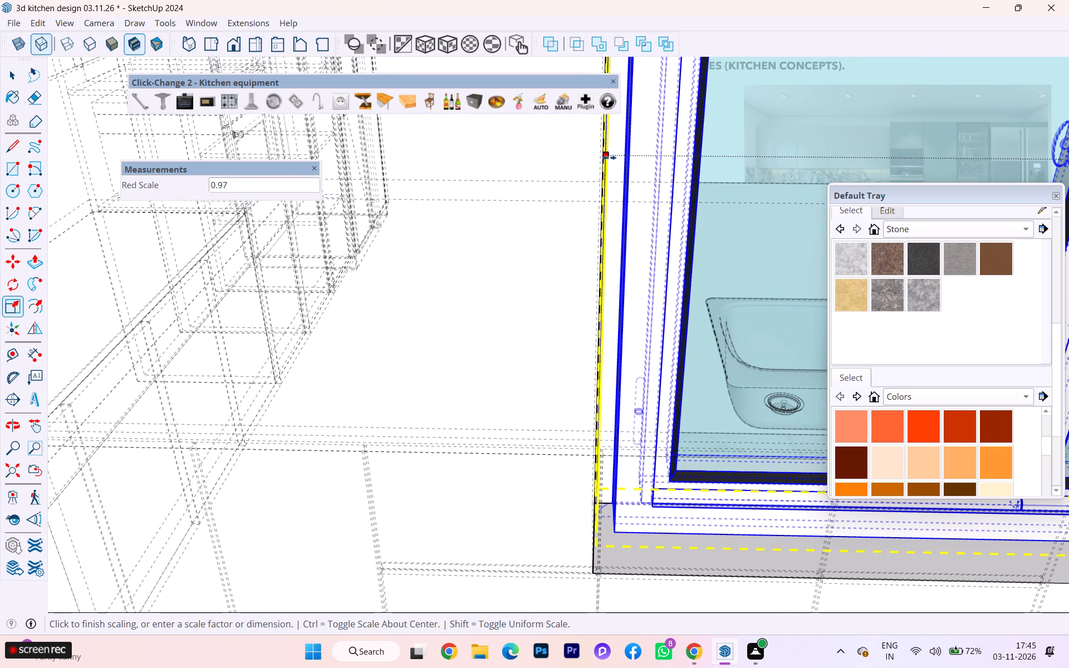
{"action": "left_click", "coordinate": [609, 158]}
Scale the window's width back out from the same side by about 1.03 along the red axis.
{"action": "scroll", "coordinate": [622, 160], "scroll_direction": "up", "scroll_amount": 3}
{"action": "left_click", "coordinate": [594, 156]}
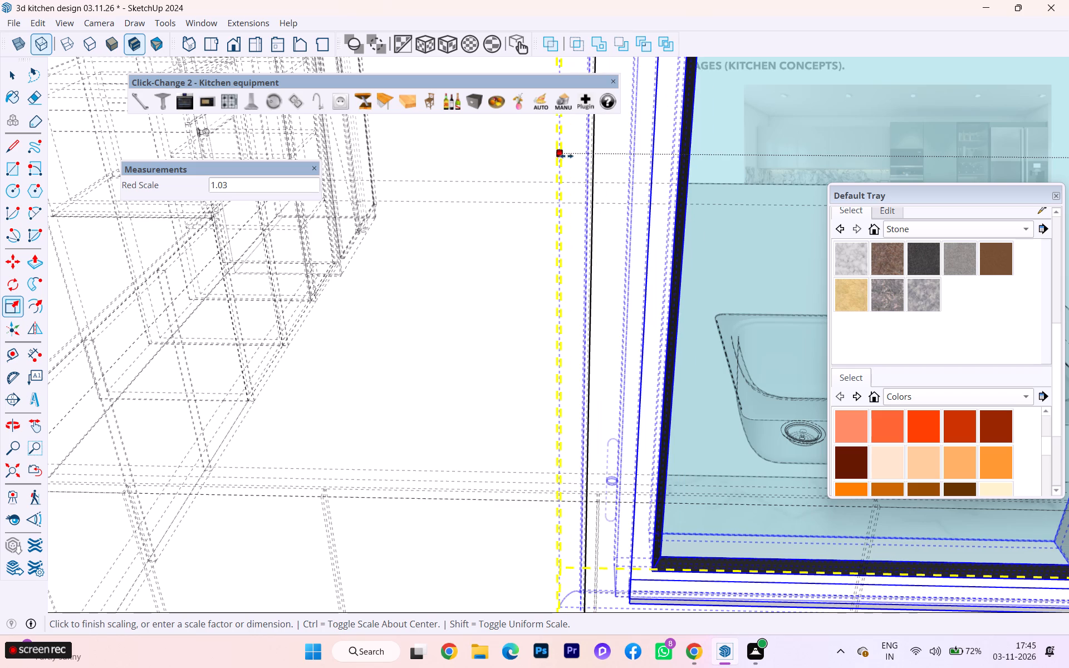
{"action": "left_click", "coordinate": [567, 155]}
Widen the window slightly from the same side by about 1.01 along the red axis to close the jamb gap.
{"action": "scroll", "coordinate": [603, 154], "scroll_direction": "up", "scroll_amount": 3}
{"action": "scroll", "coordinate": [603, 153], "scroll_direction": "down", "scroll_amount": 1}
{"action": "scroll", "coordinate": [603, 153], "scroll_direction": "up", "scroll_amount": 1}
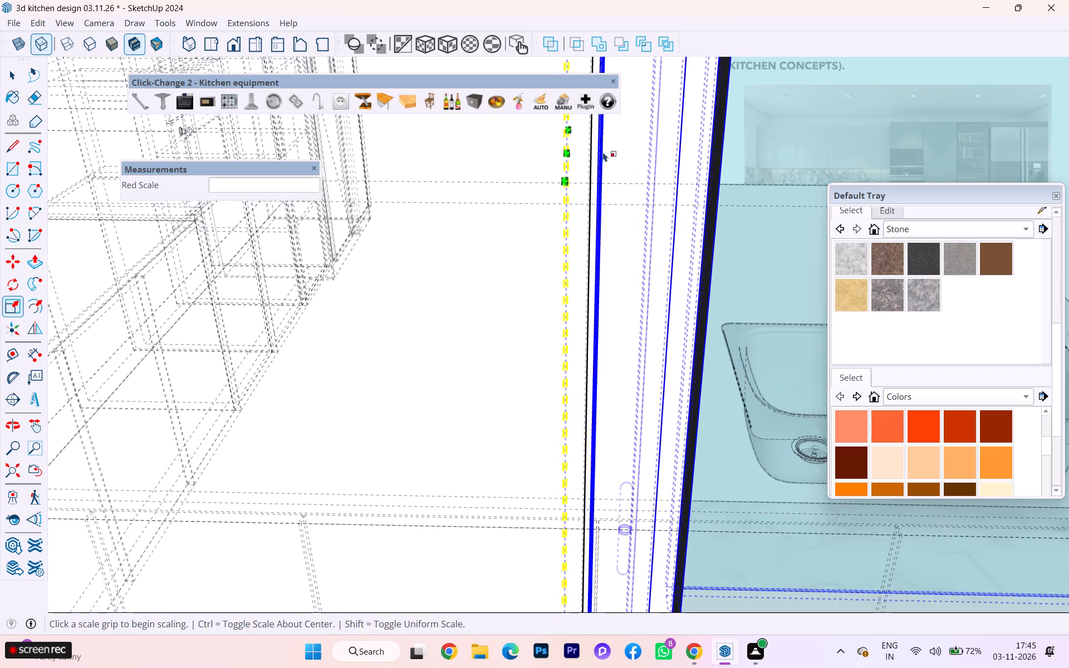
{"action": "scroll", "coordinate": [603, 152], "scroll_direction": "up", "scroll_amount": 2}
{"action": "scroll", "coordinate": [581, 155], "scroll_direction": "down", "scroll_amount": 2}
{"action": "scroll", "coordinate": [563, 161], "scroll_direction": "up", "scroll_amount": 1}
{"action": "scroll", "coordinate": [561, 162], "scroll_direction": "down", "scroll_amount": 3}
{"action": "scroll", "coordinate": [522, 197], "scroll_direction": "down", "scroll_amount": 2}
{"action": "scroll", "coordinate": [506, 214], "scroll_direction": "up", "scroll_amount": 1}
{"action": "scroll", "coordinate": [506, 214], "scroll_direction": "down", "scroll_amount": 3}
{"action": "scroll", "coordinate": [503, 217], "scroll_direction": "up", "scroll_amount": 1}
{"action": "scroll", "coordinate": [502, 218], "scroll_direction": "down", "scroll_amount": 5}
{"action": "scroll", "coordinate": [480, 227], "scroll_direction": "up", "scroll_amount": 1}
{"action": "scroll", "coordinate": [480, 227], "scroll_direction": "down", "scroll_amount": 3}
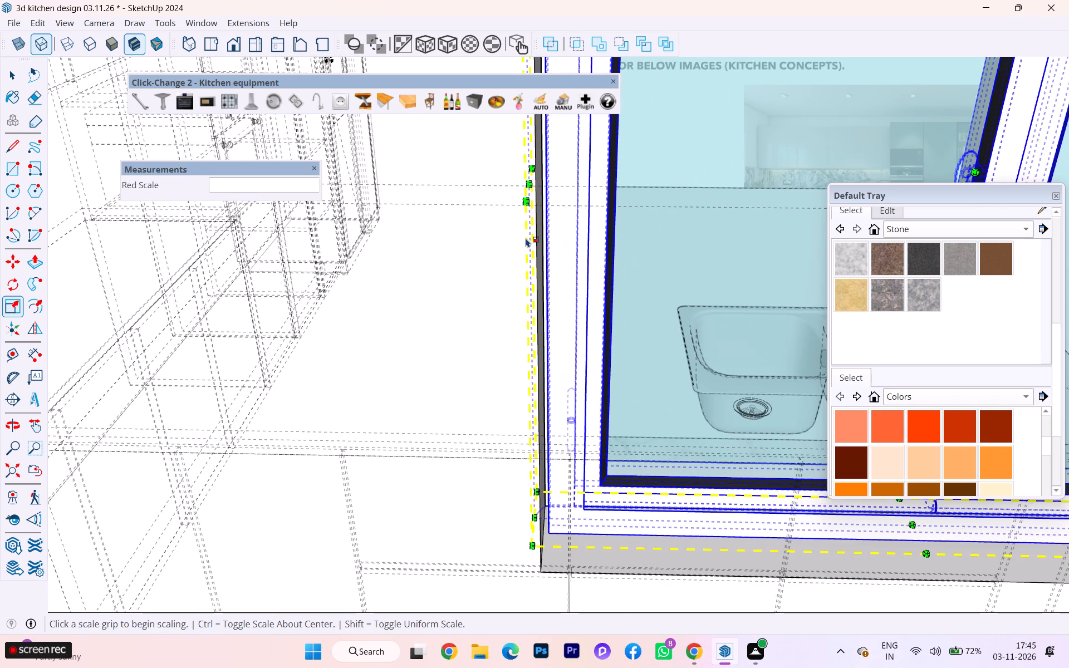
{"action": "scroll", "coordinate": [527, 236], "scroll_direction": "up", "scroll_amount": 2}
{"action": "middle_click_drag", "start_coordinate": [532, 176], "coordinate": [660, 178]}
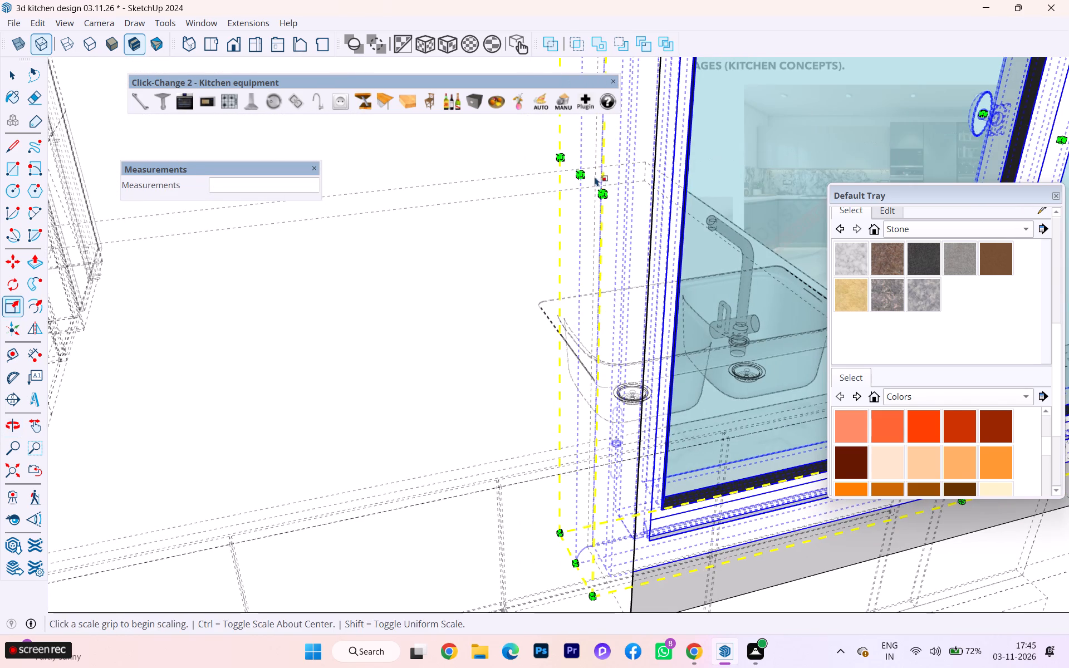
{"action": "left_click", "coordinate": [580, 174]}
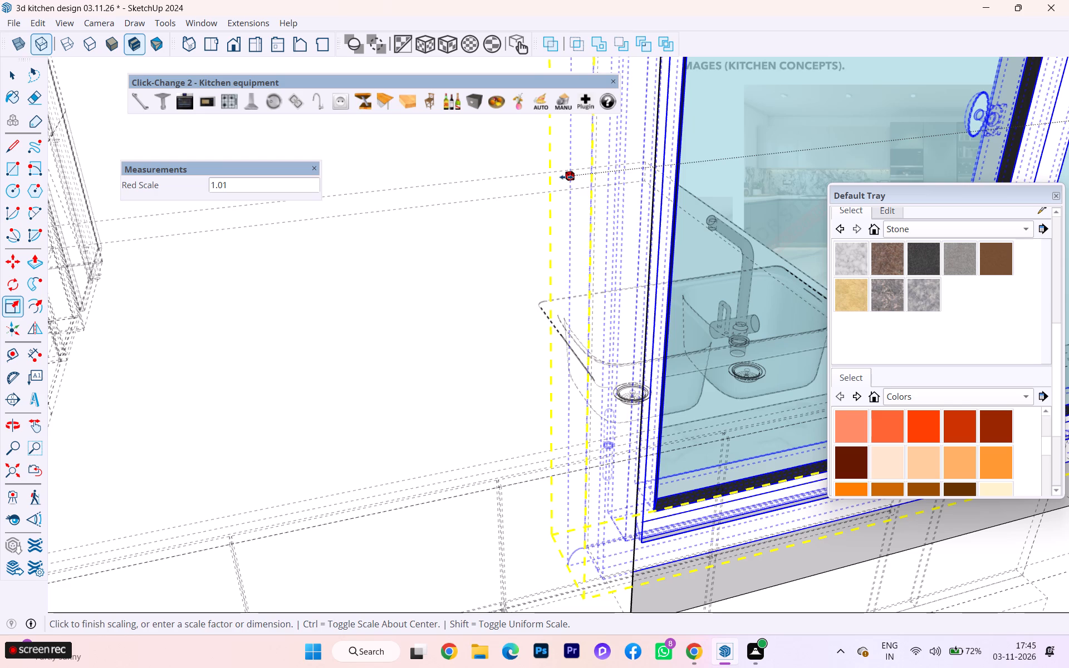
{"action": "left_click", "coordinate": [566, 177]}
{"action": "middle_click_drag", "start_coordinate": [625, 192], "coordinate": [496, 198]}
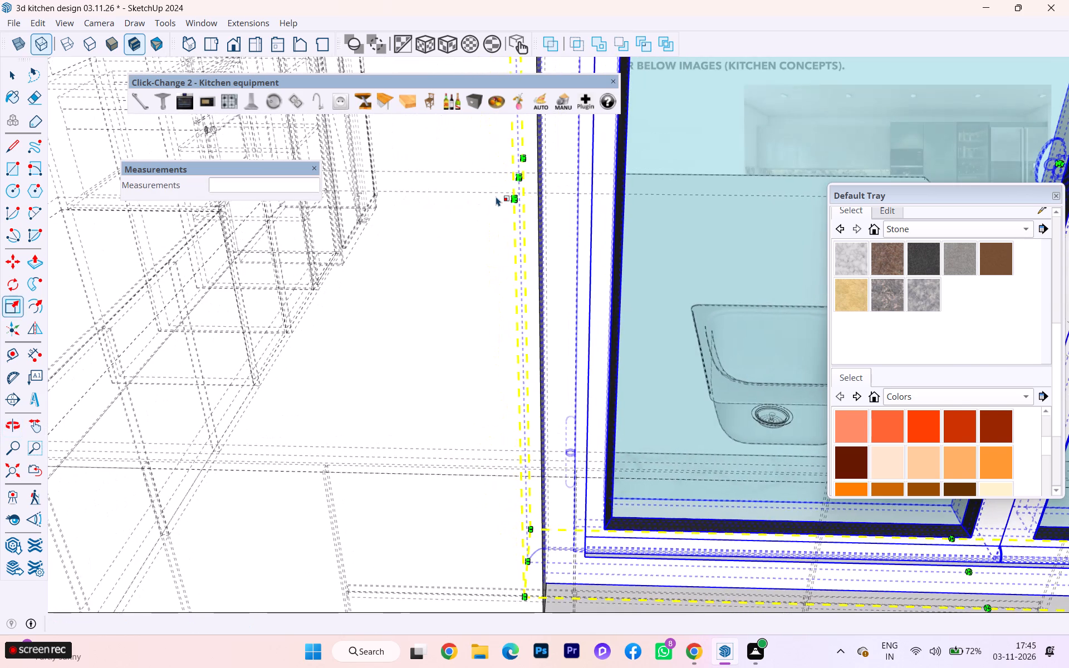
Scale the window's width to about 0.98 along the red axis from its side nearest the tall cabinets.
{"action": "scroll", "coordinate": [492, 197], "scroll_direction": "down", "scroll_amount": 1}
{"action": "left_click", "coordinate": [512, 181]}
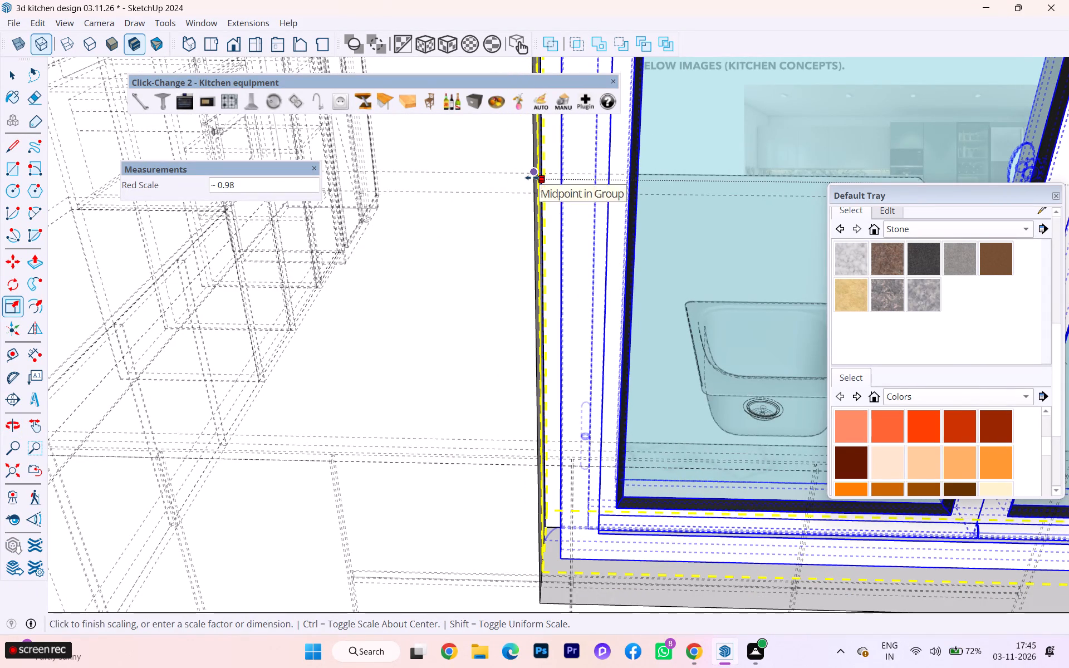
{"action": "left_click", "coordinate": [532, 178]}
Scale the window's width back out by about 1.03 along the red axis from the same side.
{"action": "scroll", "coordinate": [469, 220], "scroll_direction": "down", "scroll_amount": 2}
{"action": "middle_click", "coordinate": [473, 222]}
{"action": "scroll", "coordinate": [478, 217], "scroll_direction": "down", "scroll_amount": 1}
{"action": "scroll", "coordinate": [560, 264], "scroll_direction": "up", "scroll_amount": 1}
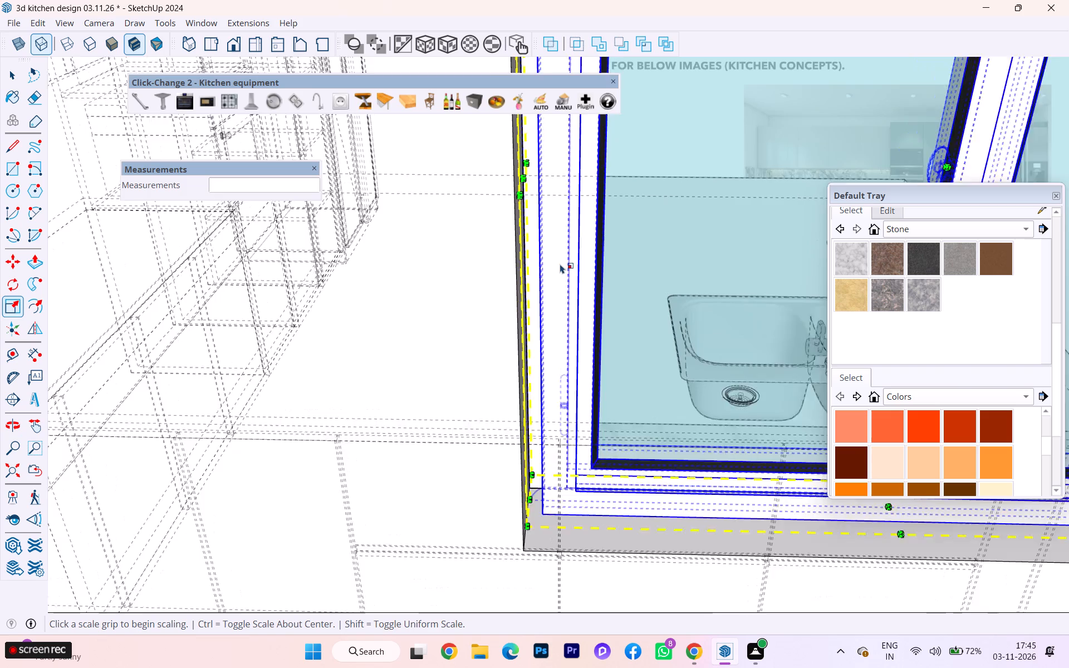
{"action": "scroll", "coordinate": [560, 264], "scroll_direction": "up", "scroll_amount": 2}
{"action": "scroll", "coordinate": [534, 236], "scroll_direction": "down", "scroll_amount": 2}
{"action": "middle_click_drag", "start_coordinate": [523, 242], "coordinate": [528, 338]}
{"action": "left_click", "coordinate": [521, 342]}
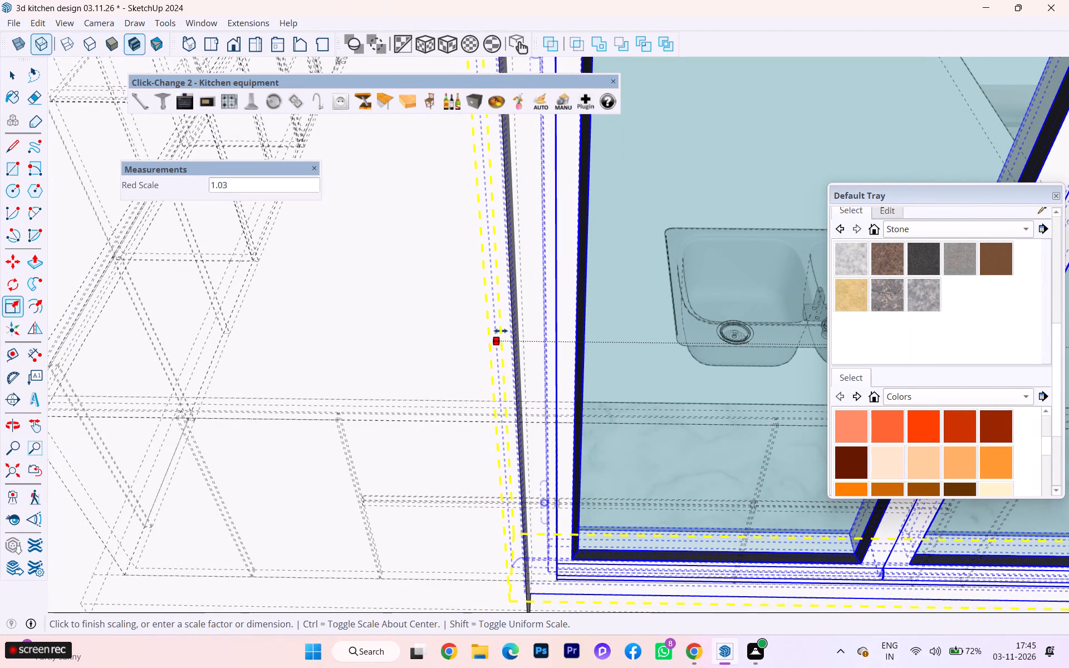
{"action": "left_click", "coordinate": [501, 331]}
Scale the window's height along the blue axis from its top edge towards the top of the wall opening.
{"action": "scroll", "coordinate": [497, 268], "scroll_direction": "down", "scroll_amount": 4}
{"action": "scroll", "coordinate": [497, 268], "scroll_direction": "up", "scroll_amount": 2}
{"action": "scroll", "coordinate": [497, 268], "scroll_direction": "down", "scroll_amount": 5}
{"action": "scroll", "coordinate": [467, 300], "scroll_direction": "up", "scroll_amount": 2}
{"action": "scroll", "coordinate": [467, 300], "scroll_direction": "down", "scroll_amount": 3}
{"action": "scroll", "coordinate": [464, 302], "scroll_direction": "up", "scroll_amount": 1}
{"action": "scroll", "coordinate": [461, 304], "scroll_direction": "down", "scroll_amount": 3}
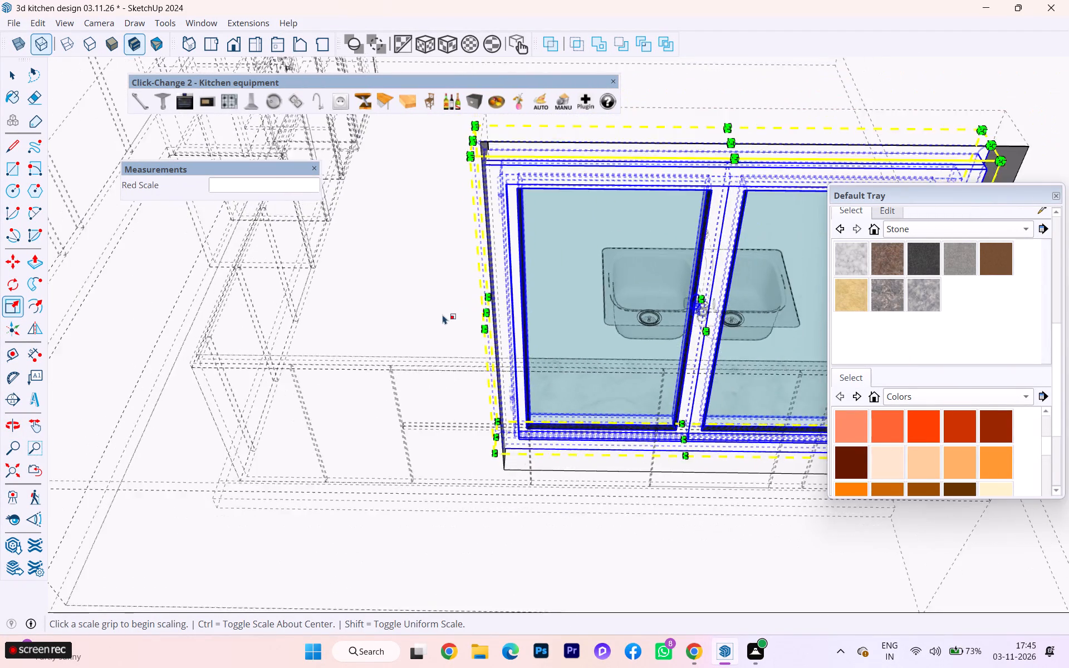
{"action": "scroll", "coordinate": [443, 315], "scroll_direction": "down", "scroll_amount": 2}
{"action": "scroll", "coordinate": [622, 207], "scroll_direction": "up", "scroll_amount": 2}
{"action": "scroll", "coordinate": [622, 207], "scroll_direction": "down", "scroll_amount": 1}
{"action": "scroll", "coordinate": [622, 207], "scroll_direction": "up", "scroll_amount": 4}
{"action": "scroll", "coordinate": [634, 184], "scroll_direction": "down", "scroll_amount": 2}
{"action": "scroll", "coordinate": [634, 184], "scroll_direction": "up", "scroll_amount": 1}
{"action": "scroll", "coordinate": [634, 184], "scroll_direction": "down", "scroll_amount": 1}
{"action": "scroll", "coordinate": [634, 184], "scroll_direction": "up", "scroll_amount": 1}
{"action": "left_click", "coordinate": [643, 198]}
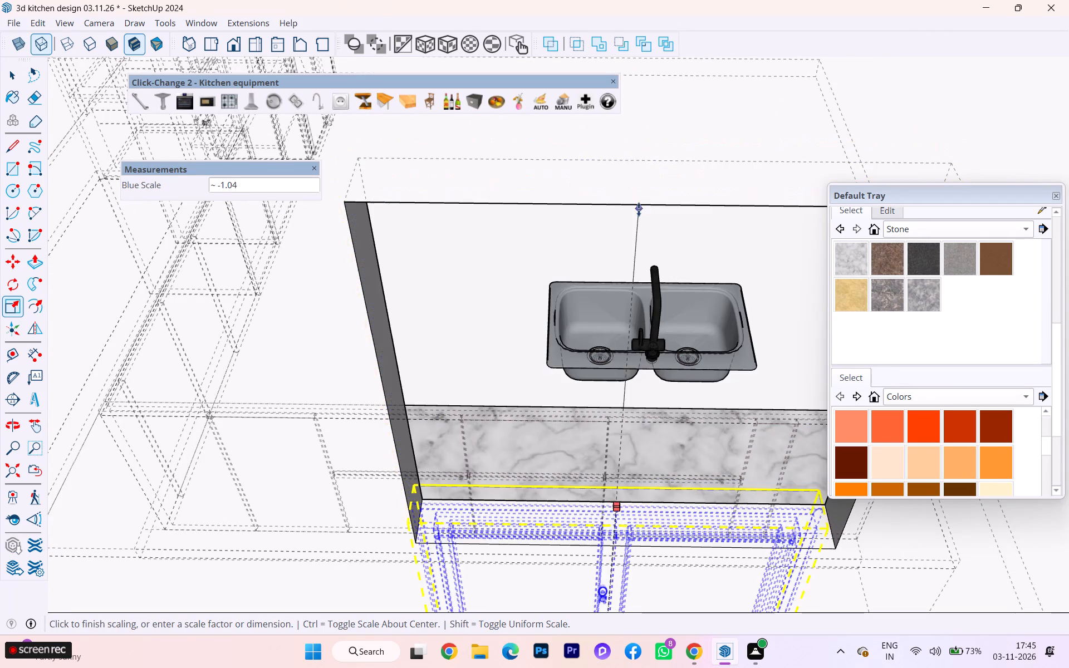
{"action": "scroll", "coordinate": [639, 212], "scroll_direction": "up", "scroll_amount": 1}
{"action": "left_click", "coordinate": [640, 202]}
Scale the window along the blue axis from the middle of its bottom edge, finishing at a factor of about 1.00.
{"action": "scroll", "coordinate": [569, 191], "scroll_direction": "down", "scroll_amount": 2}
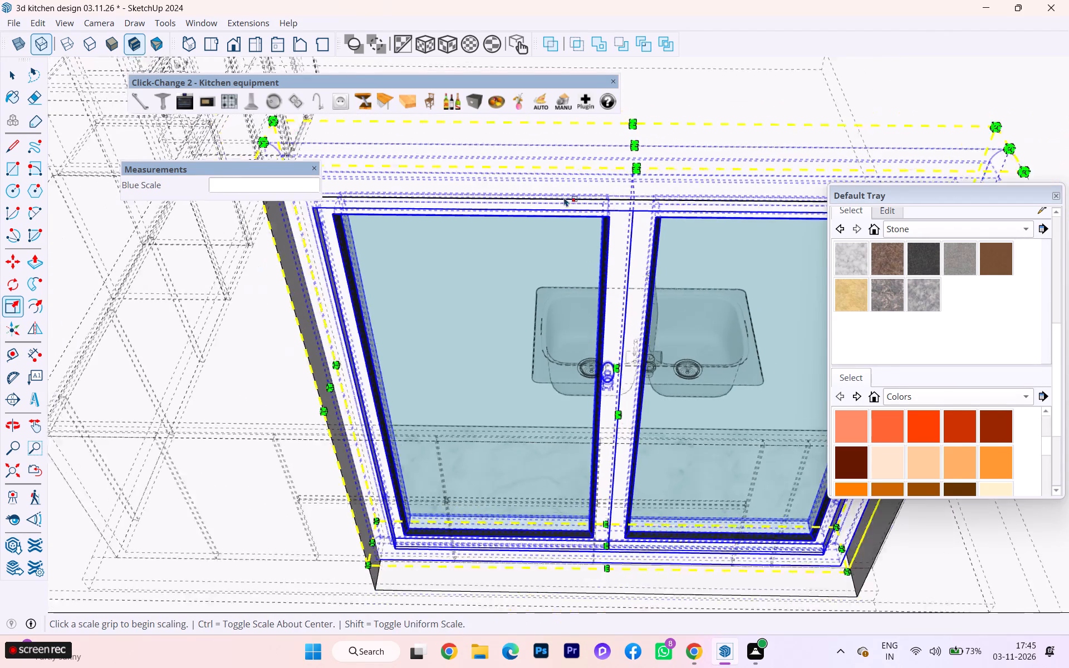
{"action": "scroll", "coordinate": [564, 197], "scroll_direction": "down", "scroll_amount": 2}
{"action": "middle_click_drag", "start_coordinate": [561, 200], "coordinate": [550, 109]}
{"action": "scroll", "coordinate": [483, 267], "scroll_direction": "down", "scroll_amount": 2}
{"action": "middle_click_drag", "start_coordinate": [542, 477], "coordinate": [577, 369]}
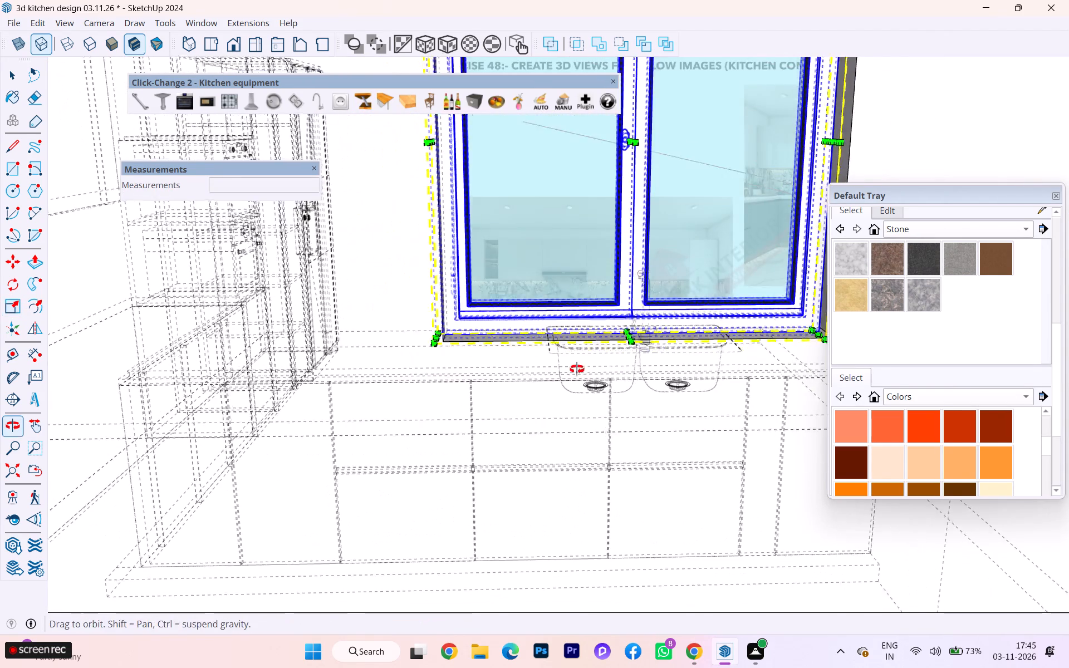
{"action": "middle_click_drag", "start_coordinate": [577, 369], "coordinate": [578, 367]}
{"action": "scroll", "coordinate": [689, 332], "scroll_direction": "up", "scroll_amount": 8}
{"action": "left_click", "coordinate": [597, 322]}
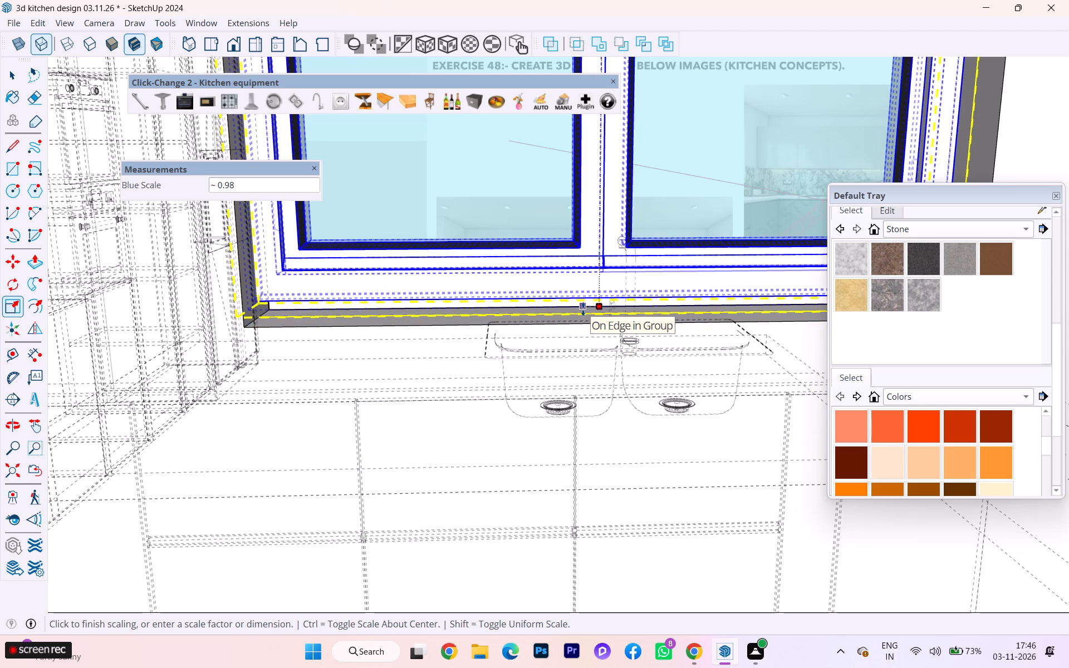
{"action": "scroll", "coordinate": [611, 307], "scroll_direction": "up", "scroll_amount": 1}
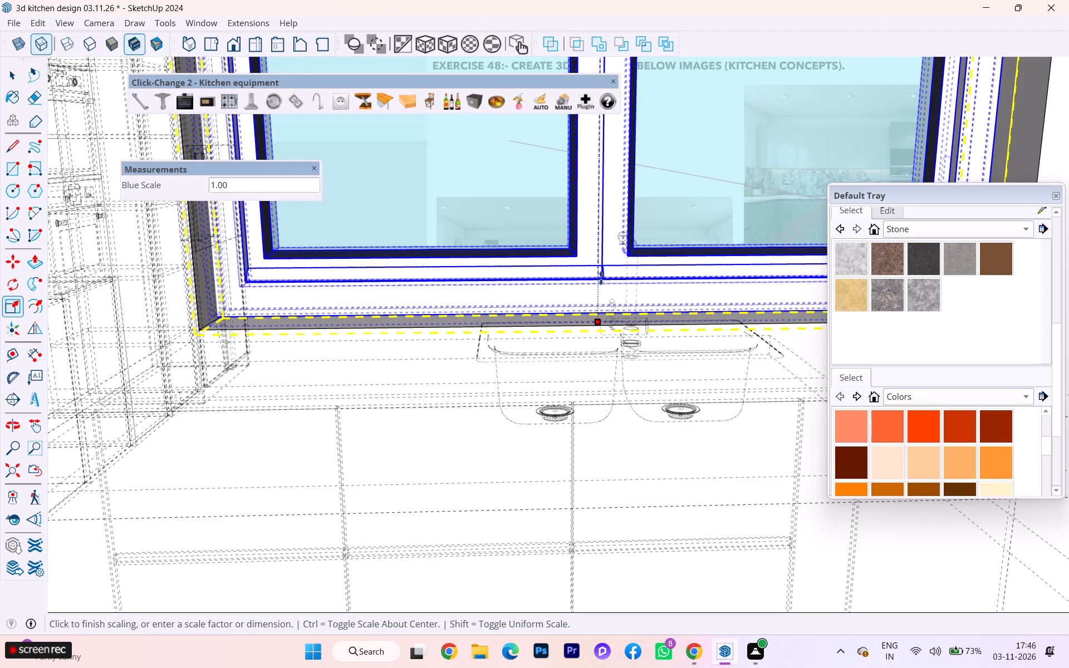
{"action": "left_click", "coordinate": [601, 278]}
Hide the back edges and scale the window's width by about 1.02 along the red axis from the side away from the tall cabinets.
{"action": "middle_click_drag", "start_coordinate": [560, 371], "coordinate": [558, 260]}
{"action": "scroll", "coordinate": [609, 244], "scroll_direction": "up", "scroll_amount": 1}
{"action": "scroll", "coordinate": [611, 262], "scroll_direction": "down", "scroll_amount": 2}
{"action": "middle_click_drag", "start_coordinate": [611, 264], "coordinate": [589, 430]}
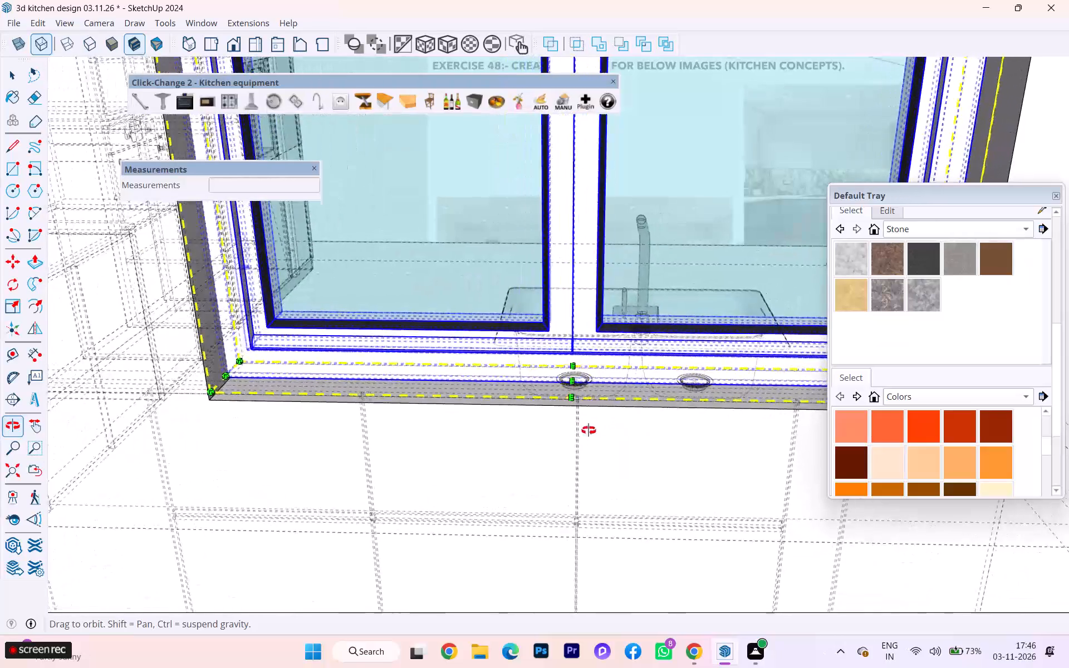
{"action": "middle_click_drag", "start_coordinate": [589, 430], "coordinate": [510, 470]}
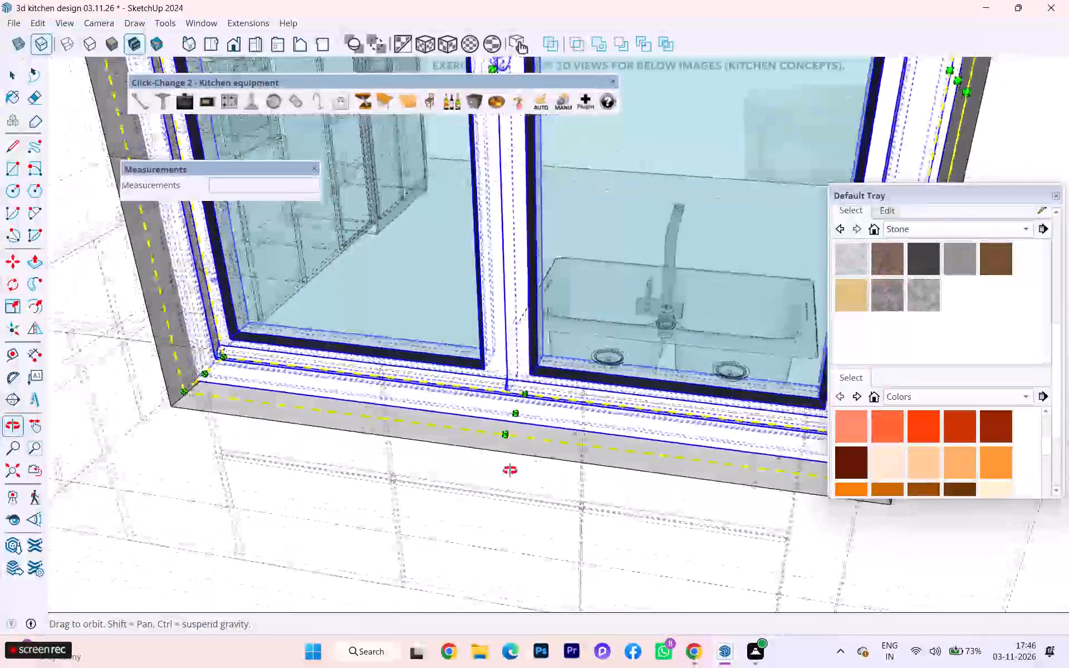
{"action": "middle_click_drag", "start_coordinate": [510, 470], "coordinate": [509, 466]}
{"action": "scroll", "coordinate": [464, 395], "scroll_direction": "down", "scroll_amount": 5}
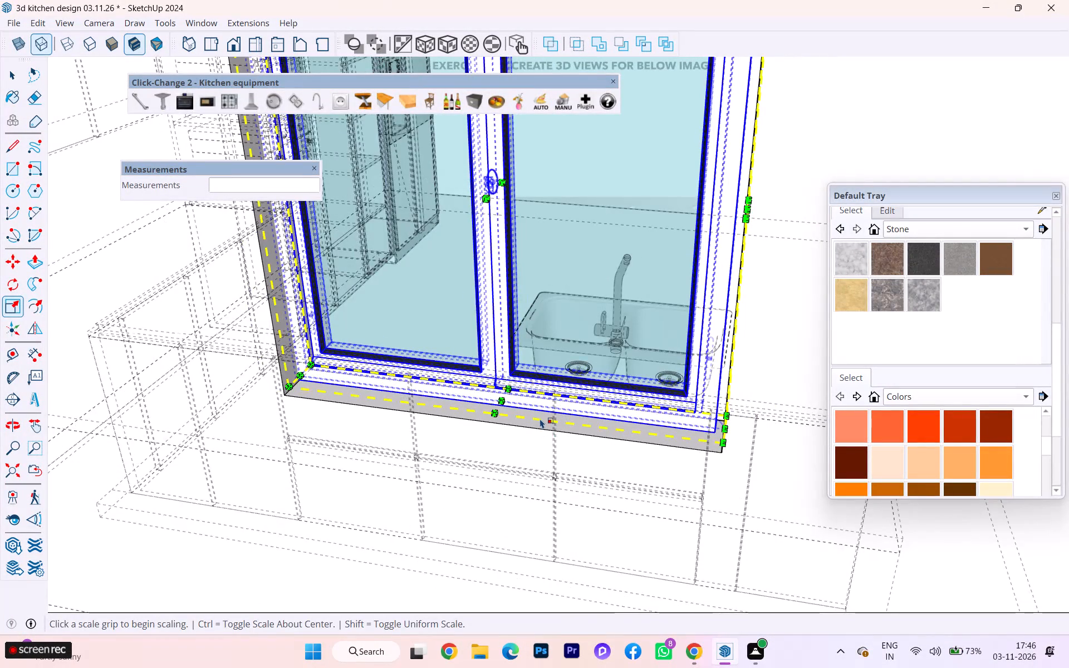
{"action": "key", "text": "k"}
{"action": "scroll", "coordinate": [713, 418], "scroll_direction": "down", "scroll_amount": 1}
{"action": "middle_click_drag", "start_coordinate": [718, 414], "coordinate": [678, 408]}
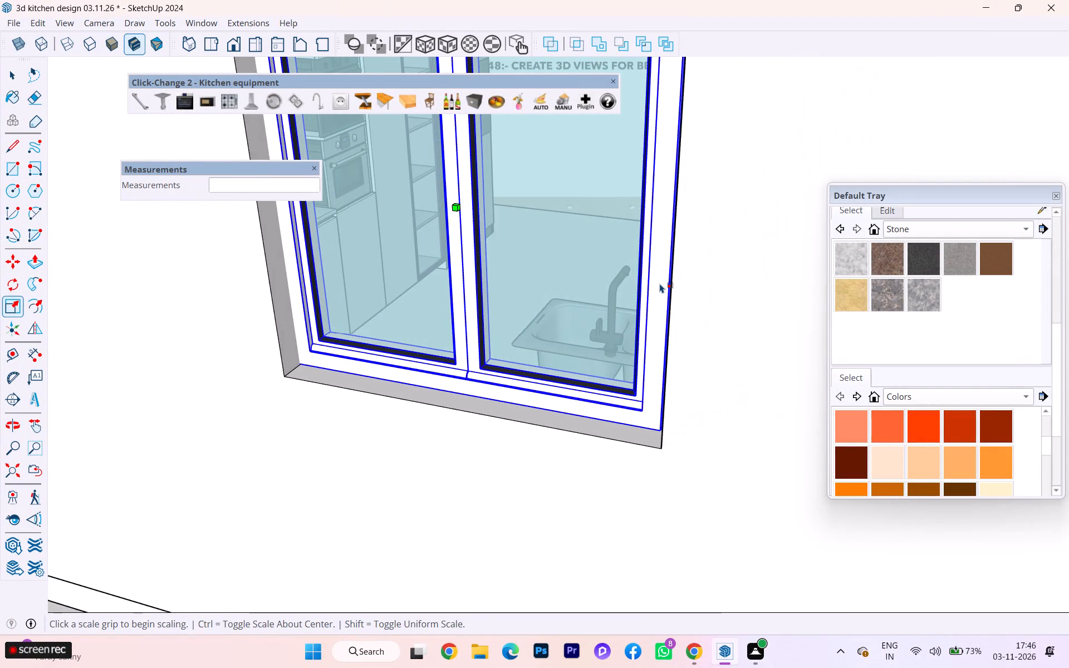
{"action": "scroll", "coordinate": [655, 279], "scroll_direction": "up", "scroll_amount": 1}
{"action": "scroll", "coordinate": [655, 277], "scroll_direction": "down", "scroll_amount": 1}
{"action": "scroll", "coordinate": [650, 268], "scroll_direction": "up", "scroll_amount": 1}
{"action": "scroll", "coordinate": [650, 267], "scroll_direction": "down", "scroll_amount": 2}
{"action": "scroll", "coordinate": [650, 267], "scroll_direction": "up", "scroll_amount": 1}
{"action": "middle_click_drag", "start_coordinate": [650, 267], "coordinate": [710, 264]}
{"action": "scroll", "coordinate": [650, 267], "scroll_direction": "down", "scroll_amount": 1}
{"action": "scroll", "coordinate": [742, 209], "scroll_direction": "up", "scroll_amount": 11}
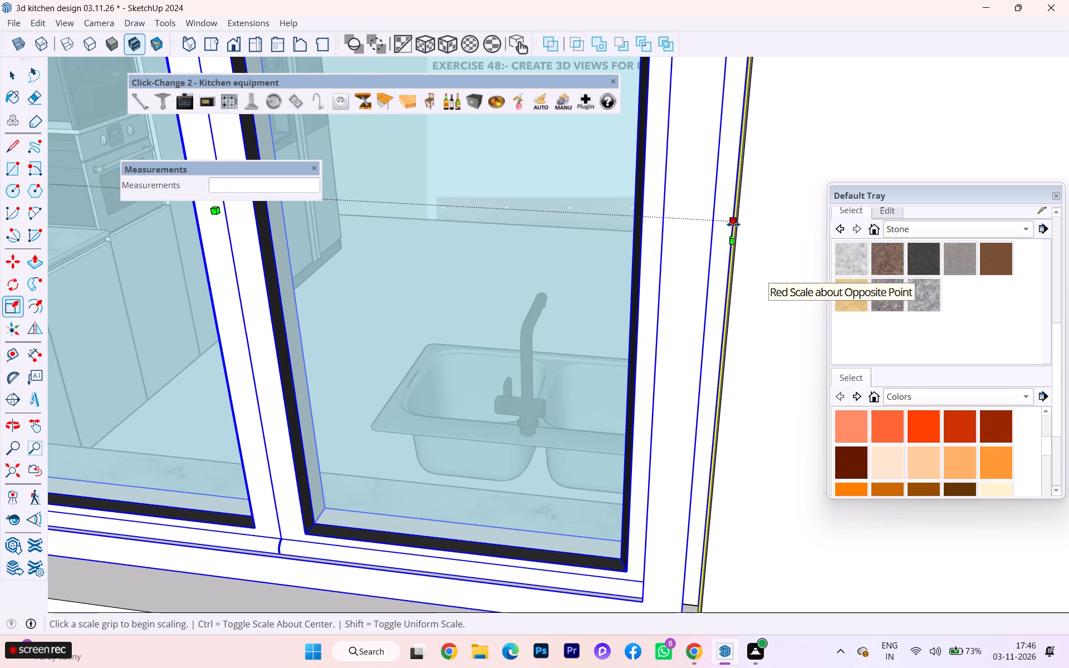
{"action": "left_click", "coordinate": [733, 224]}
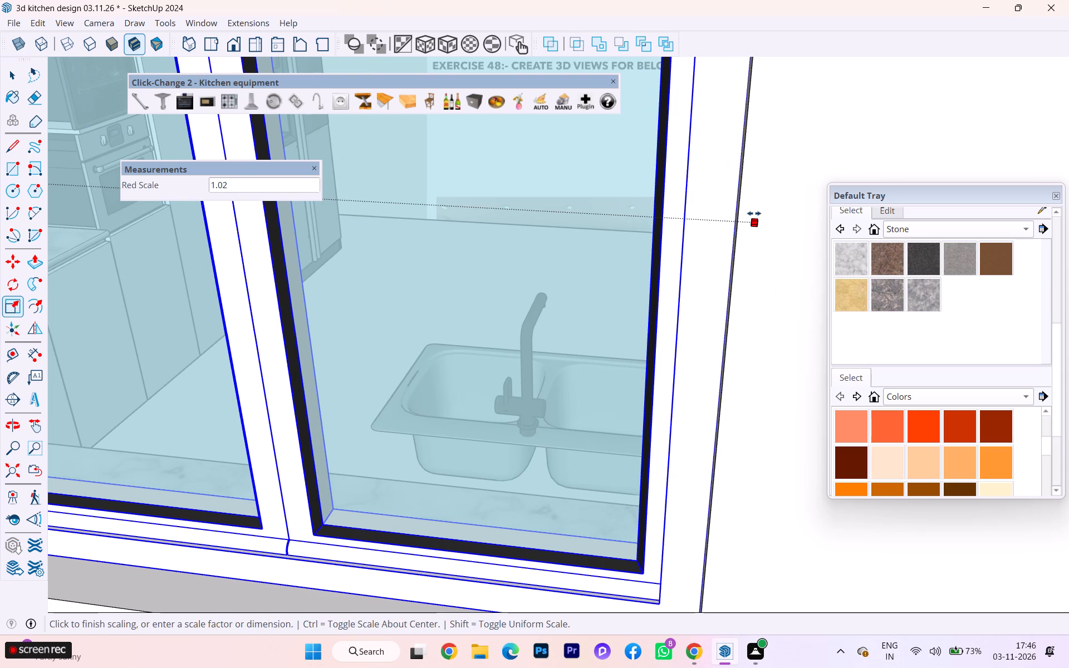
{"action": "left_click", "coordinate": [756, 213]}
Show the back edges and scale the window again from its bottom middle along the blue axis, at a factor of 1.00.
{"action": "scroll", "coordinate": [711, 222], "scroll_direction": "down", "scroll_amount": 2}
{"action": "scroll", "coordinate": [710, 223], "scroll_direction": "up", "scroll_amount": 1}
{"action": "scroll", "coordinate": [709, 224], "scroll_direction": "down", "scroll_amount": 1}
{"action": "scroll", "coordinate": [555, 310], "scroll_direction": "down", "scroll_amount": 2}
{"action": "middle_click_drag", "start_coordinate": [552, 310], "coordinate": [574, 276]}
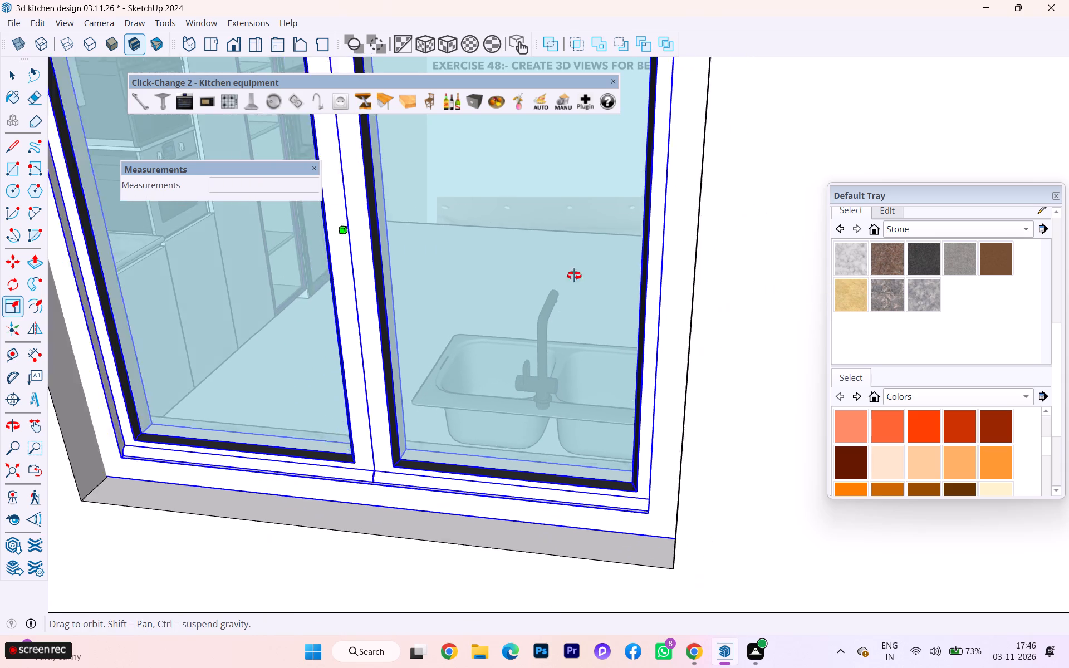
{"action": "middle_click_drag", "start_coordinate": [574, 276], "coordinate": [606, 152]}
{"action": "middle_click_drag", "start_coordinate": [463, 343], "coordinate": [469, 387]}
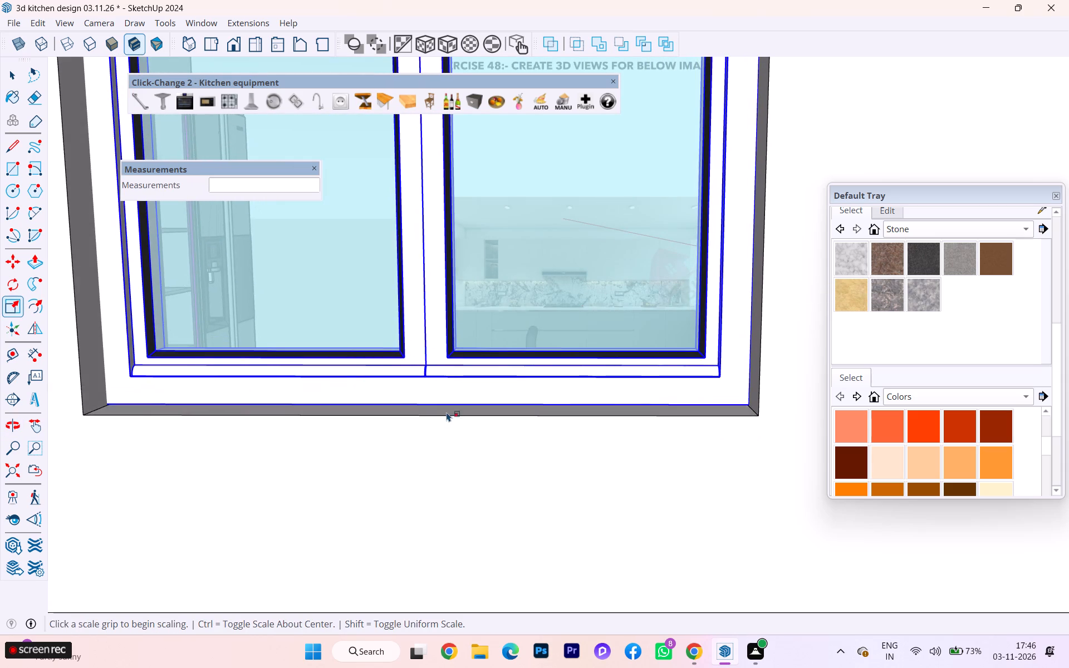
{"action": "scroll", "coordinate": [436, 407], "scroll_direction": "up", "scroll_amount": 1}
{"action": "scroll", "coordinate": [435, 406], "scroll_direction": "down", "scroll_amount": 1}
{"action": "scroll", "coordinate": [435, 406], "scroll_direction": "up", "scroll_amount": 11}
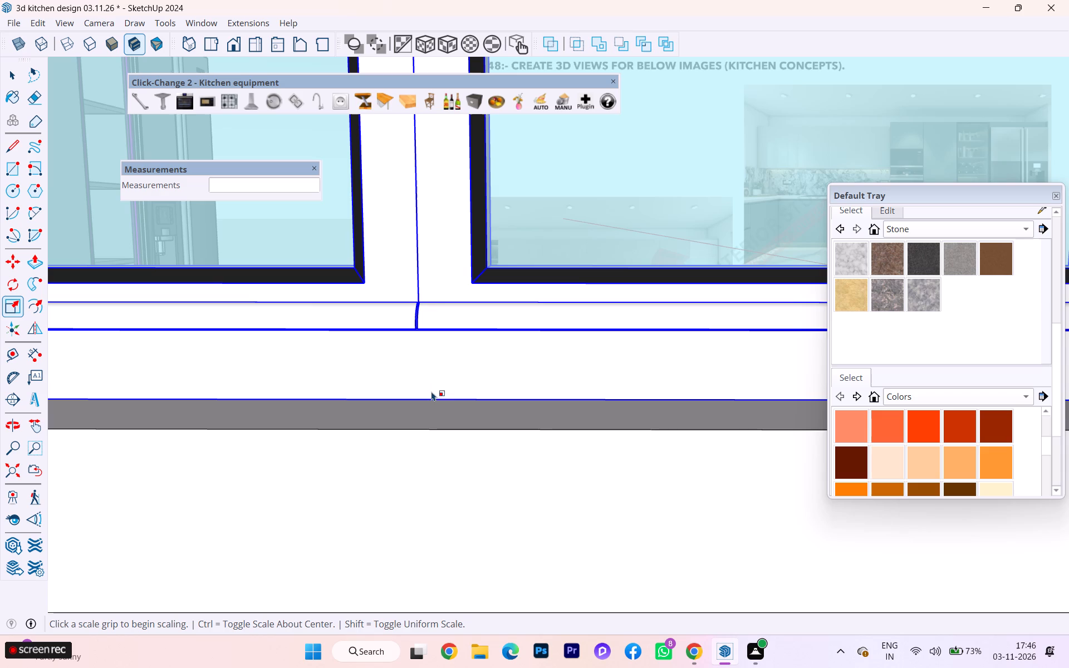
{"action": "scroll", "coordinate": [472, 315], "scroll_direction": "down", "scroll_amount": 1}
{"action": "scroll", "coordinate": [472, 313], "scroll_direction": "up", "scroll_amount": 1}
{"action": "scroll", "coordinate": [472, 313], "scroll_direction": "down", "scroll_amount": 2}
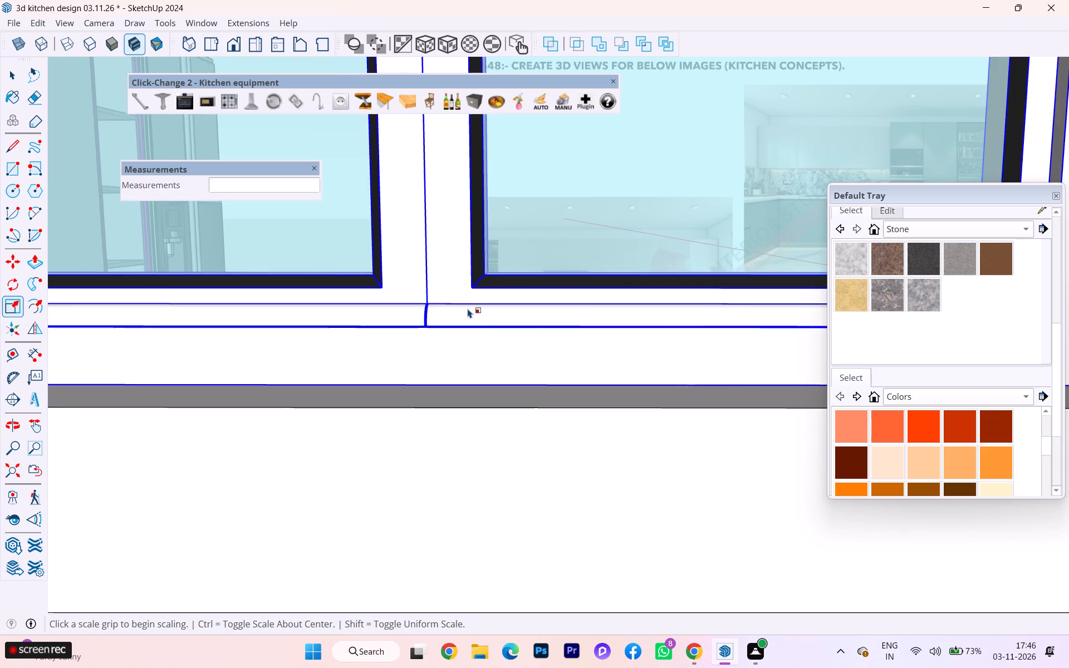
{"action": "middle_click_drag", "start_coordinate": [468, 308], "coordinate": [450, 265]}
{"action": "key", "text": "k"}
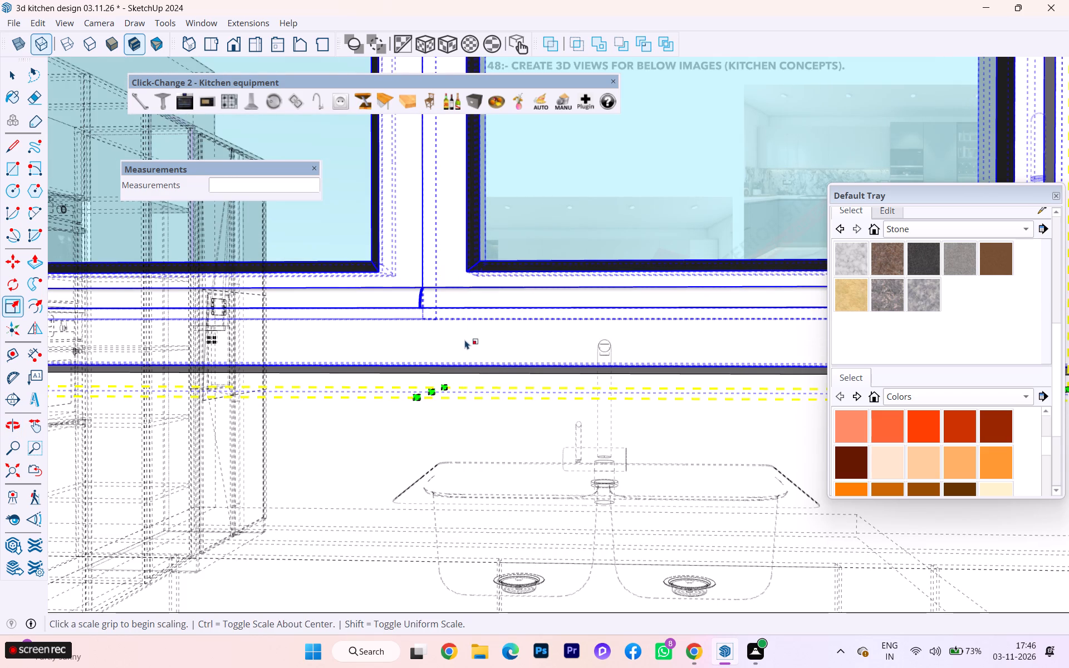
{"action": "scroll", "coordinate": [449, 389], "scroll_direction": "up", "scroll_amount": 2}
{"action": "left_click", "coordinate": [430, 396]}
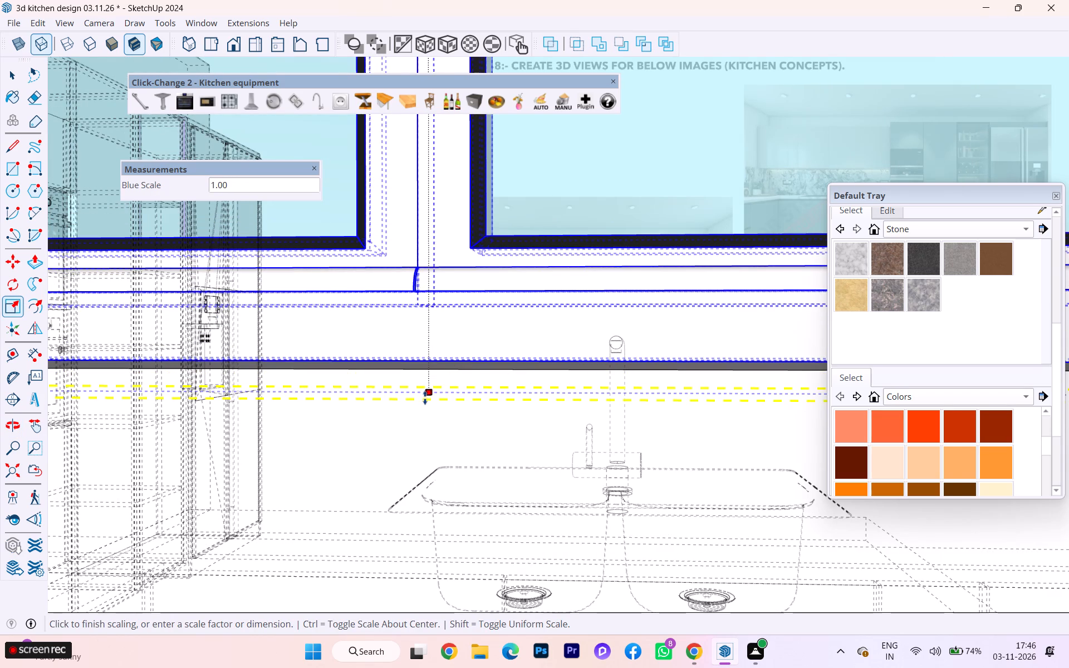
{"action": "left_click", "coordinate": [424, 400]}
Examine from outside, with back edges hidden, how the window frame fits the sill and jambs of the opening.
{"action": "scroll", "coordinate": [583, 315], "scroll_direction": "down", "scroll_amount": 2}
{"action": "middle_click_drag", "start_coordinate": [583, 315], "coordinate": [572, 485]}
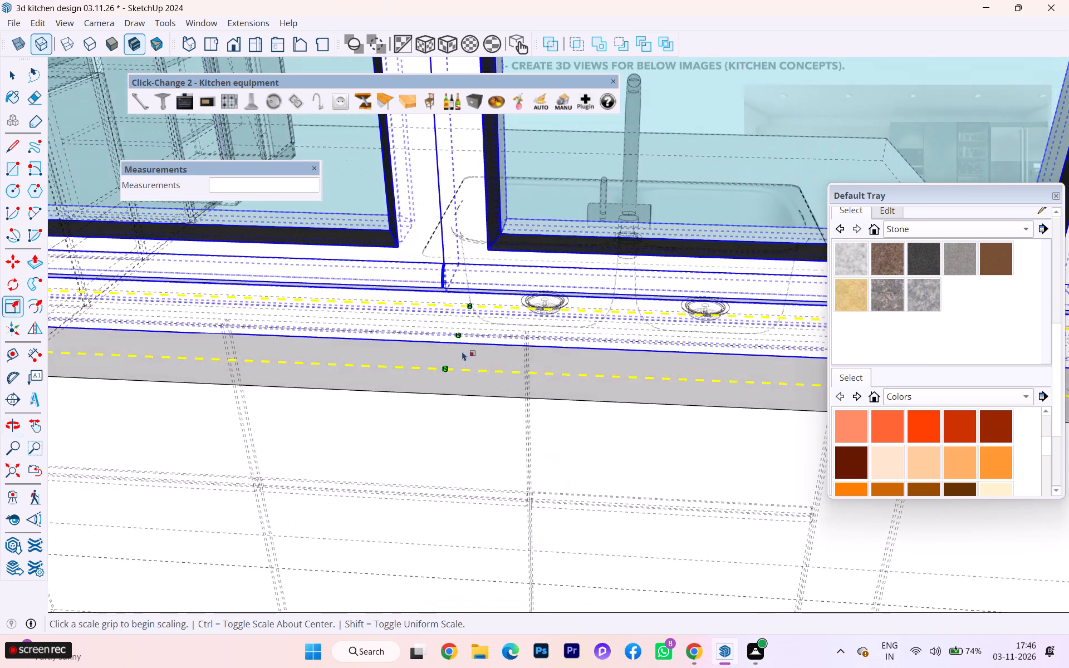
{"action": "scroll", "coordinate": [462, 351], "scroll_direction": "down", "scroll_amount": 2}
{"action": "scroll", "coordinate": [463, 351], "scroll_direction": "up", "scroll_amount": 2}
{"action": "scroll", "coordinate": [463, 352], "scroll_direction": "down", "scroll_amount": 2}
{"action": "scroll", "coordinate": [463, 353], "scroll_direction": "up", "scroll_amount": 1}
{"action": "scroll", "coordinate": [463, 353], "scroll_direction": "down", "scroll_amount": 5}
{"action": "scroll", "coordinate": [465, 372], "scroll_direction": "up", "scroll_amount": 1}
{"action": "key", "text": "k"}
{"action": "scroll", "coordinate": [465, 374], "scroll_direction": "down", "scroll_amount": 4}
{"action": "scroll", "coordinate": [467, 380], "scroll_direction": "up", "scroll_amount": 1}
{"action": "middle_click_drag", "start_coordinate": [478, 358], "coordinate": [534, 289]}
{"action": "scroll", "coordinate": [495, 336], "scroll_direction": "down", "scroll_amount": 3}
{"action": "scroll", "coordinate": [463, 362], "scroll_direction": "up", "scroll_amount": 1}
{"action": "scroll", "coordinate": [443, 362], "scroll_direction": "down", "scroll_amount": 1}
{"action": "middle_click_drag", "start_coordinate": [417, 358], "coordinate": [517, 464]}
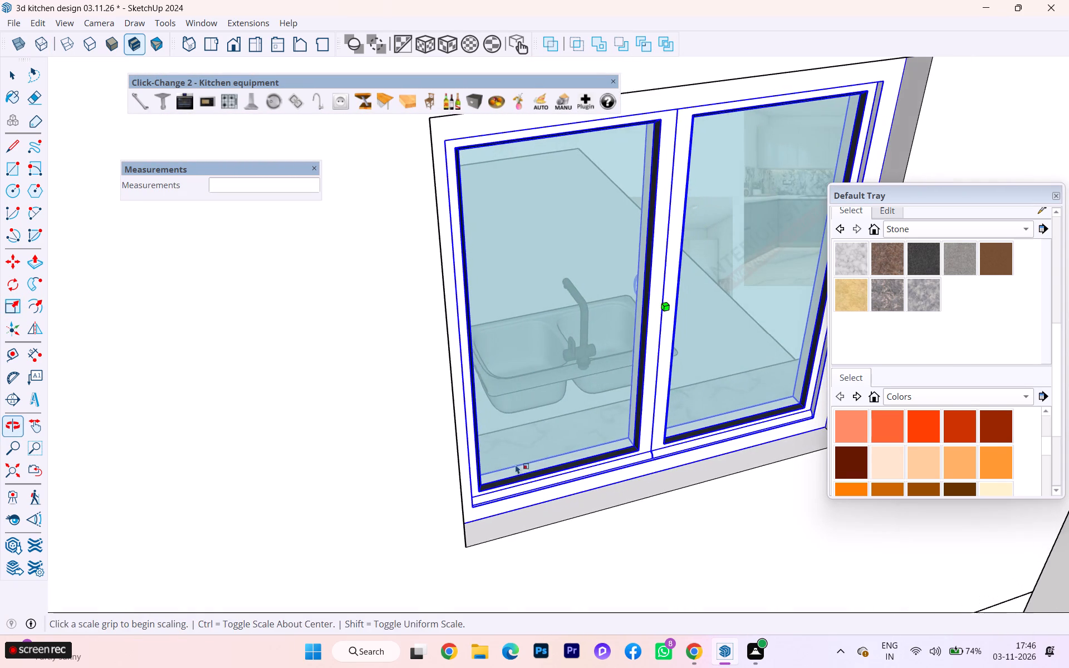
{"action": "scroll", "coordinate": [479, 274], "scroll_direction": "down", "scroll_amount": 2}
{"action": "middle_click_drag", "start_coordinate": [479, 273], "coordinate": [356, 315]}
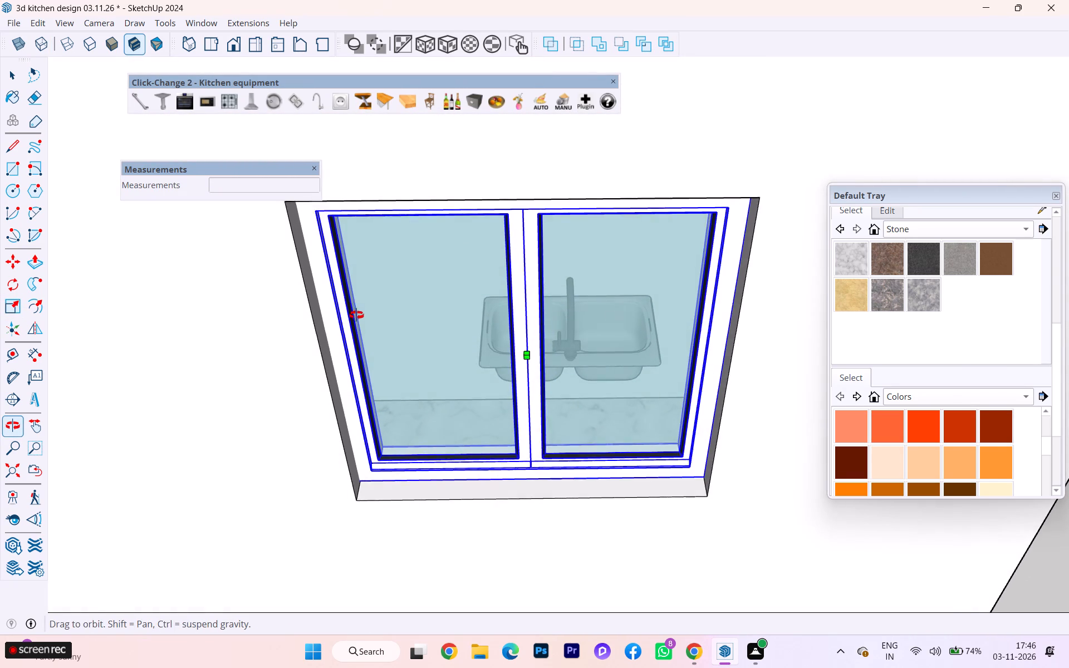
{"action": "middle_click_drag", "start_coordinate": [356, 315], "coordinate": [354, 310]}
{"action": "left_click", "coordinate": [334, 293]}
{"action": "scroll", "coordinate": [341, 291], "scroll_direction": "down", "scroll_amount": 1}
{"action": "middle_click_drag", "start_coordinate": [347, 289], "coordinate": [369, 288]}
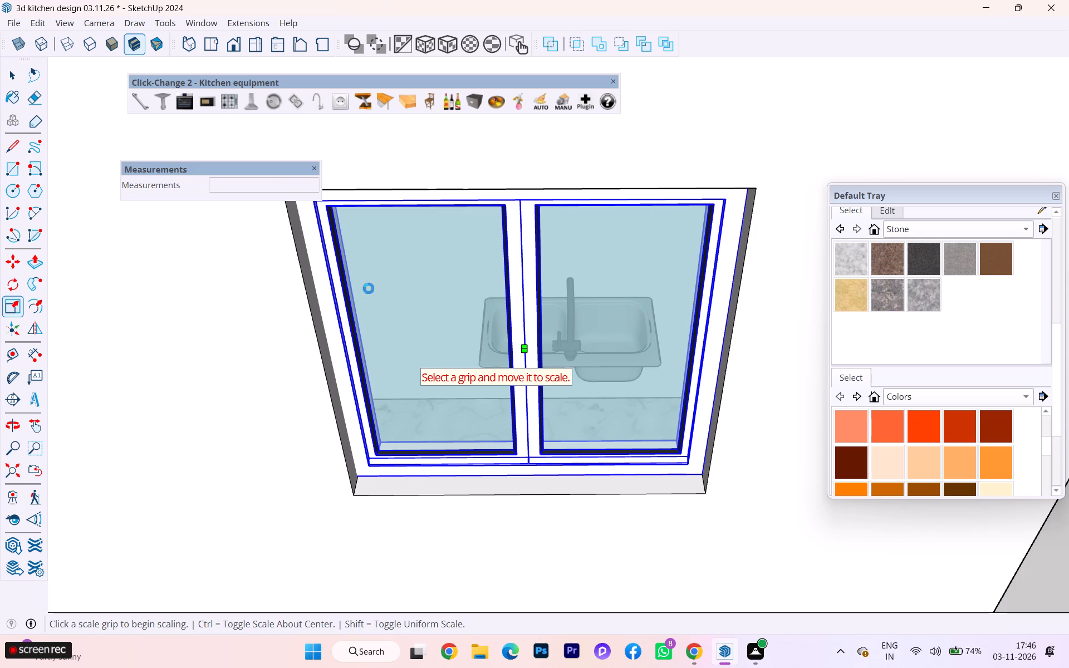
{"action": "middle_click_drag", "start_coordinate": [369, 288], "coordinate": [375, 289]}
Show the back edges and scale the window's width to about 0.97 along the red axis from the side nearest the tall cabinets.
{"action": "key", "text": "k"}
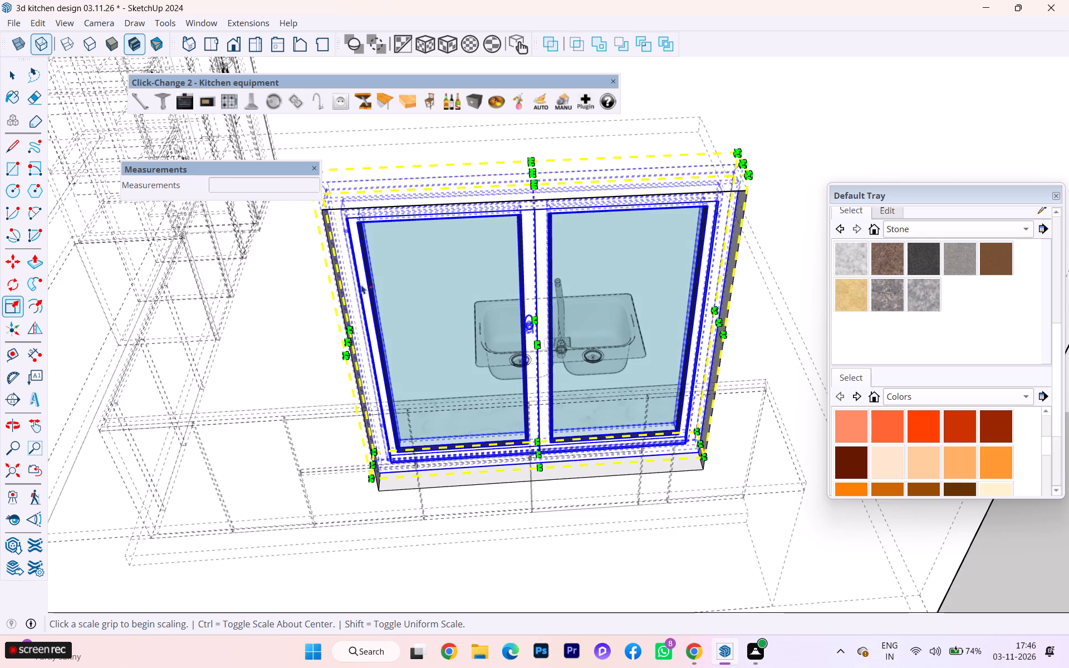
{"action": "scroll", "coordinate": [362, 283], "scroll_direction": "up", "scroll_amount": 5}
{"action": "scroll", "coordinate": [346, 381], "scroll_direction": "up", "scroll_amount": 5}
{"action": "left_click", "coordinate": [340, 366]}
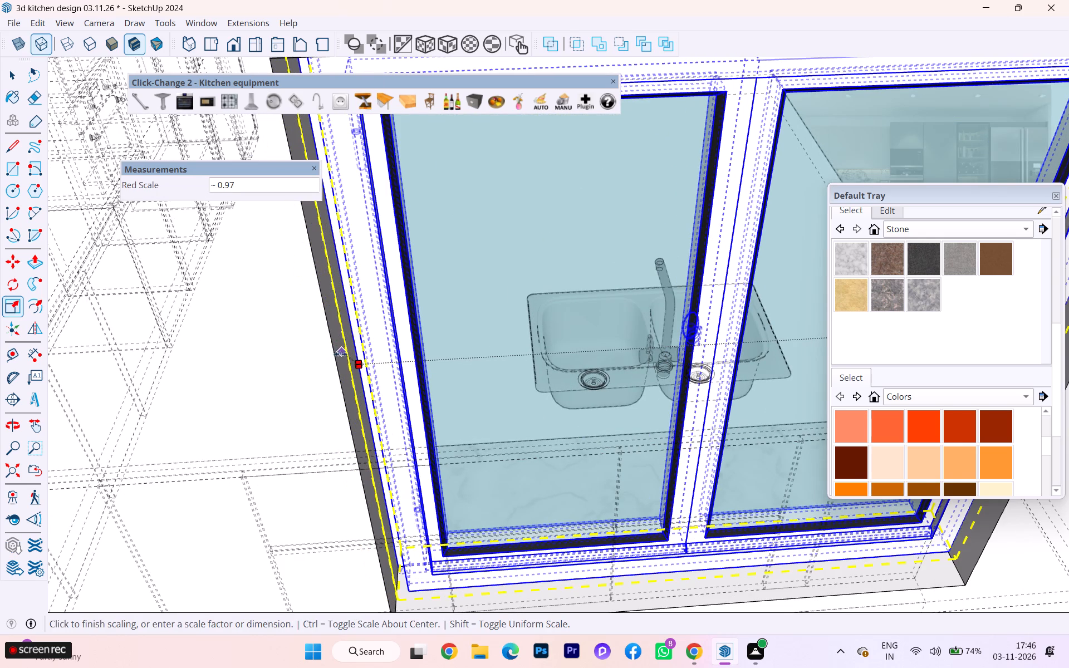
{"action": "left_click", "coordinate": [336, 355]}
{"action": "middle_click_drag", "start_coordinate": [370, 348], "coordinate": [399, 304]}
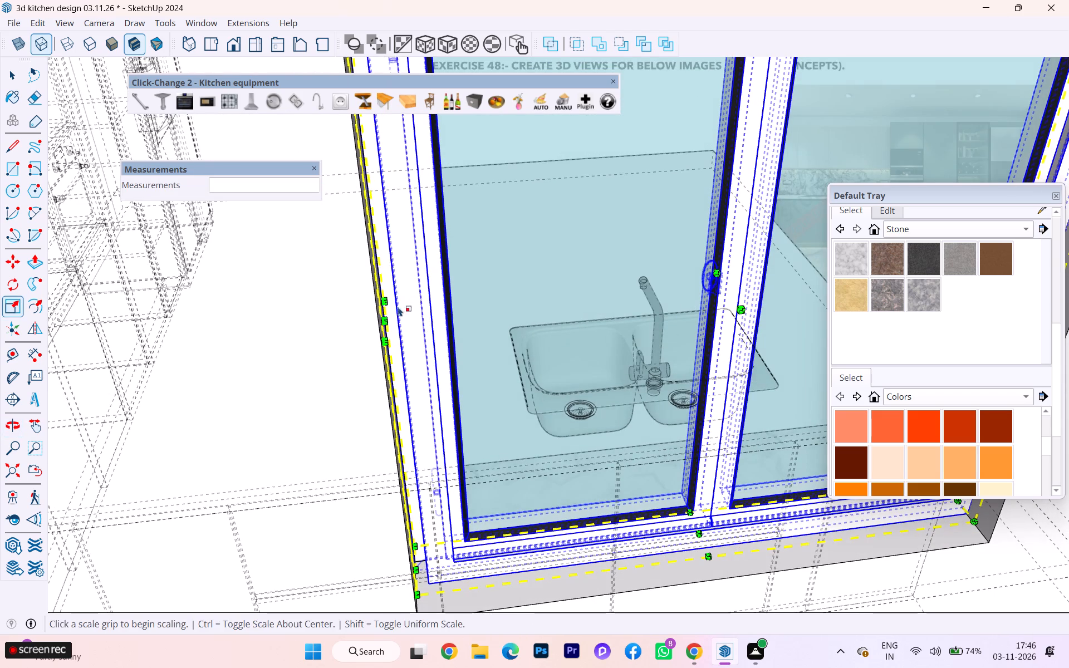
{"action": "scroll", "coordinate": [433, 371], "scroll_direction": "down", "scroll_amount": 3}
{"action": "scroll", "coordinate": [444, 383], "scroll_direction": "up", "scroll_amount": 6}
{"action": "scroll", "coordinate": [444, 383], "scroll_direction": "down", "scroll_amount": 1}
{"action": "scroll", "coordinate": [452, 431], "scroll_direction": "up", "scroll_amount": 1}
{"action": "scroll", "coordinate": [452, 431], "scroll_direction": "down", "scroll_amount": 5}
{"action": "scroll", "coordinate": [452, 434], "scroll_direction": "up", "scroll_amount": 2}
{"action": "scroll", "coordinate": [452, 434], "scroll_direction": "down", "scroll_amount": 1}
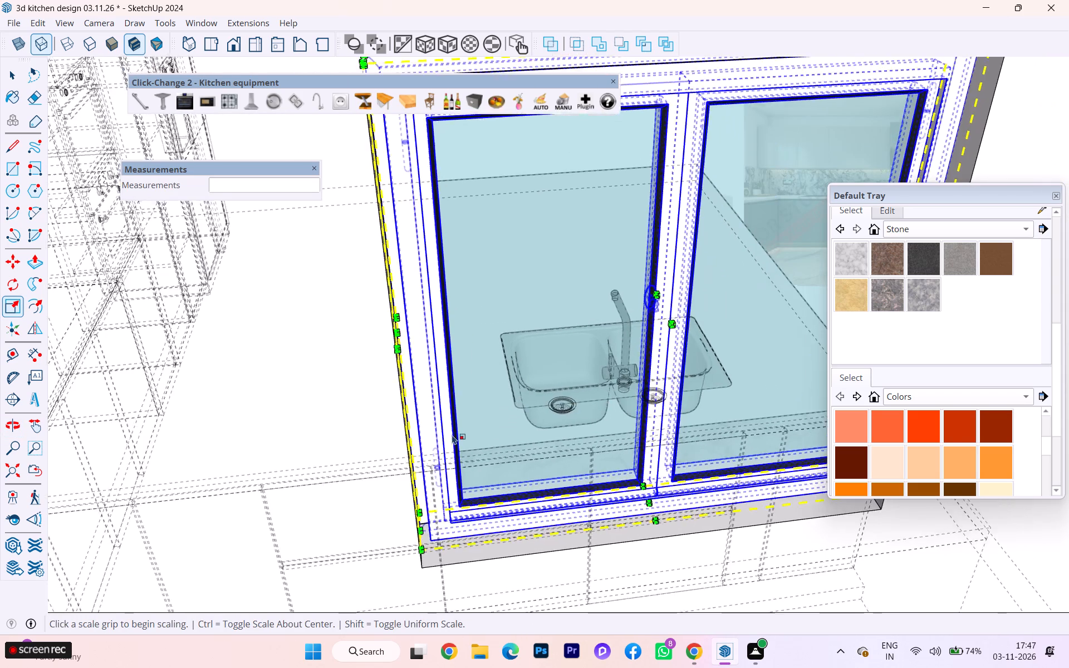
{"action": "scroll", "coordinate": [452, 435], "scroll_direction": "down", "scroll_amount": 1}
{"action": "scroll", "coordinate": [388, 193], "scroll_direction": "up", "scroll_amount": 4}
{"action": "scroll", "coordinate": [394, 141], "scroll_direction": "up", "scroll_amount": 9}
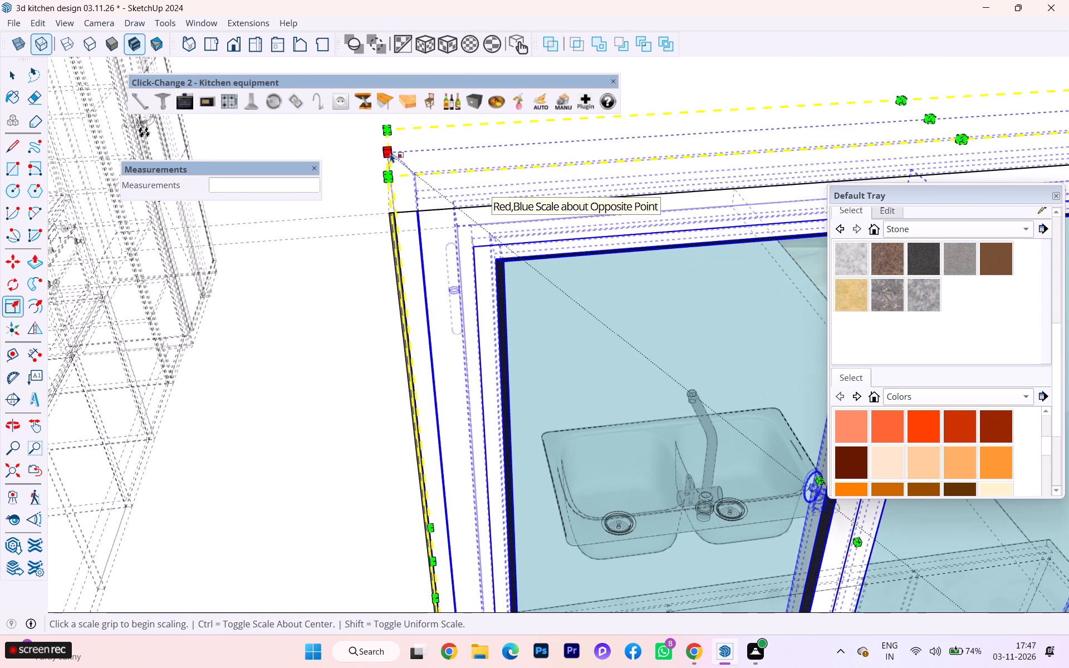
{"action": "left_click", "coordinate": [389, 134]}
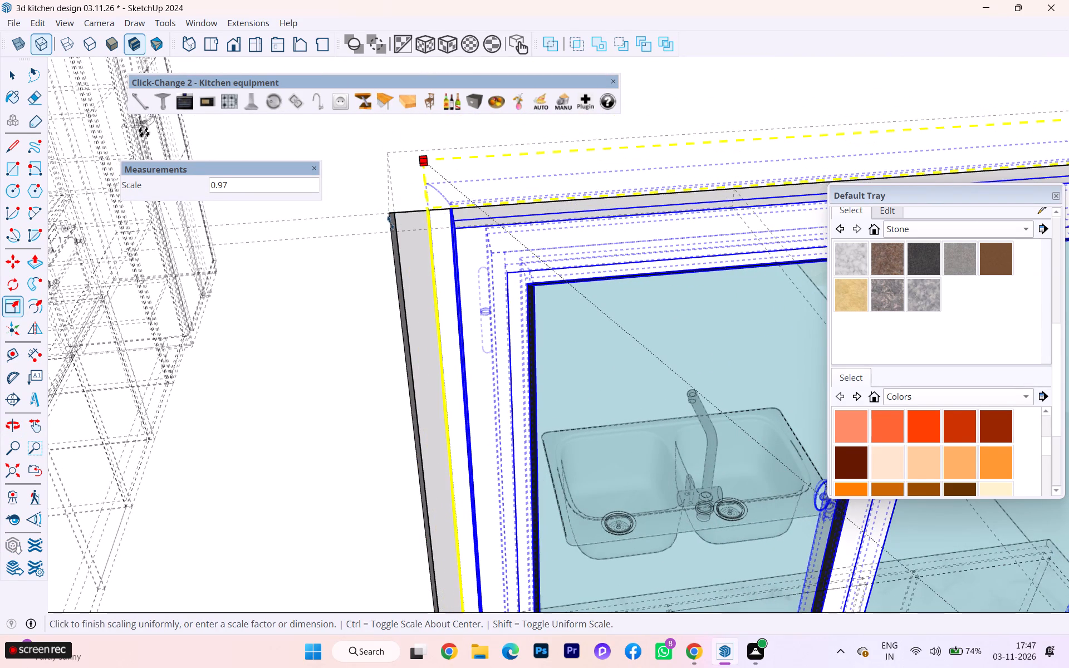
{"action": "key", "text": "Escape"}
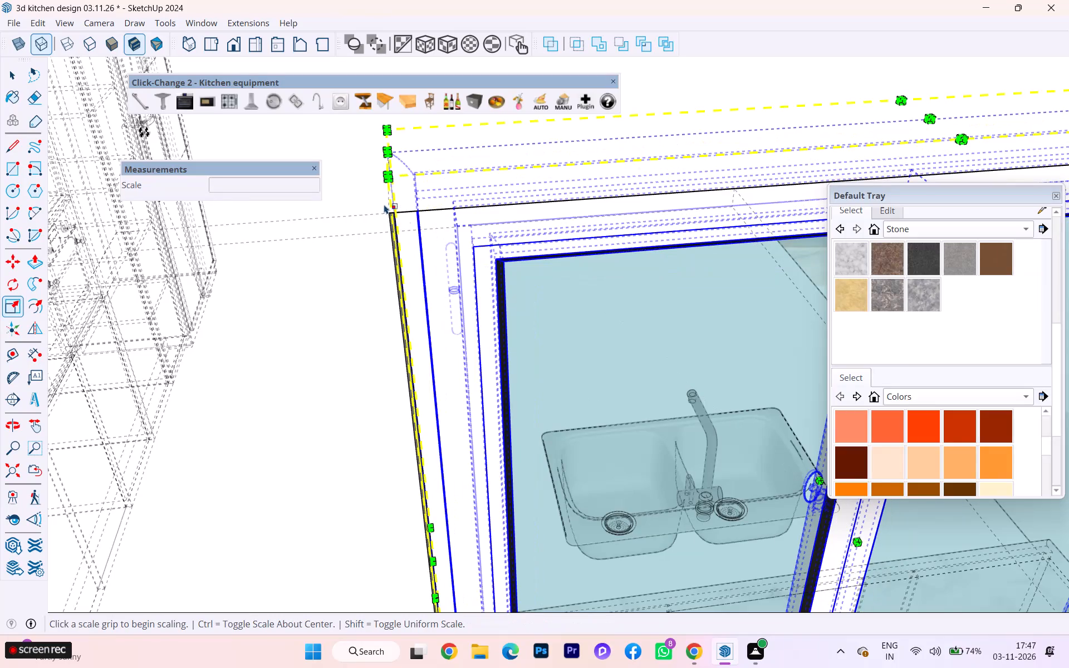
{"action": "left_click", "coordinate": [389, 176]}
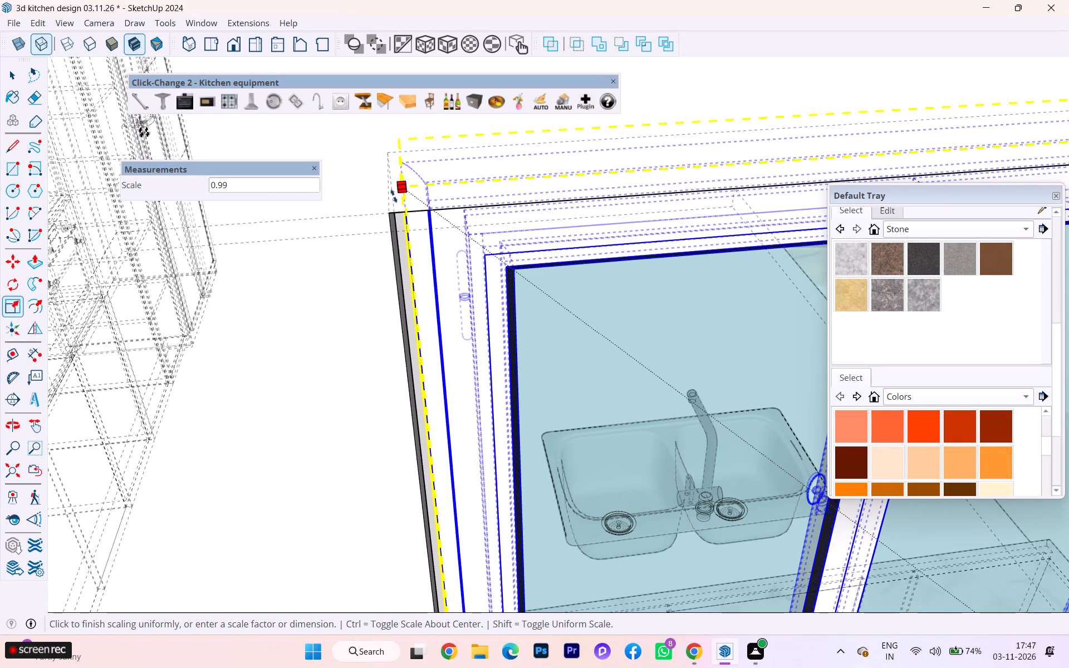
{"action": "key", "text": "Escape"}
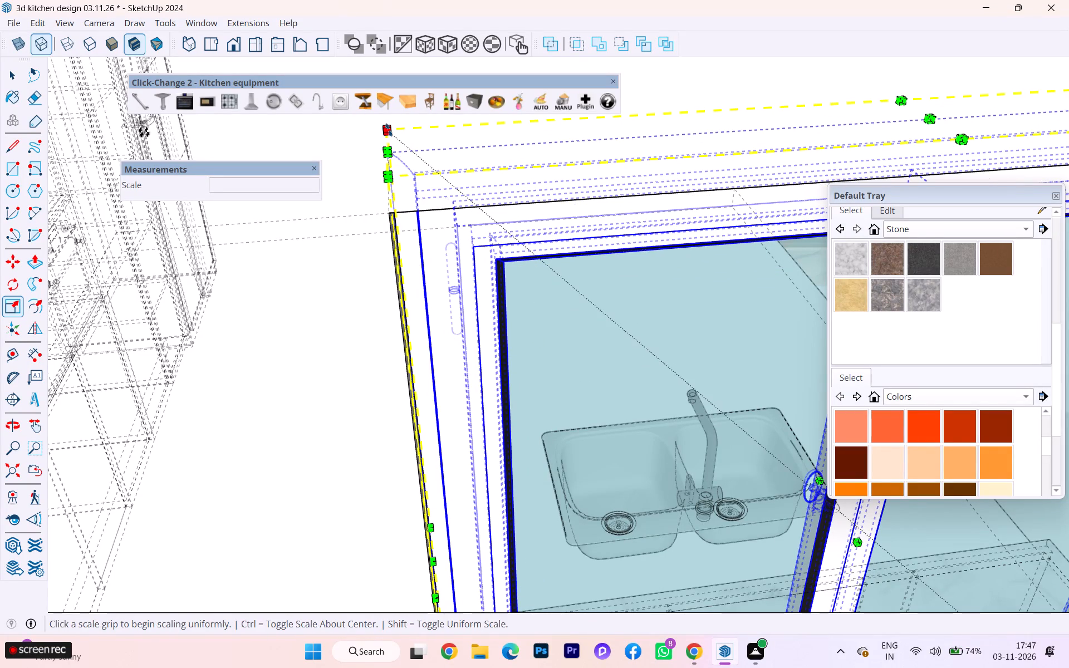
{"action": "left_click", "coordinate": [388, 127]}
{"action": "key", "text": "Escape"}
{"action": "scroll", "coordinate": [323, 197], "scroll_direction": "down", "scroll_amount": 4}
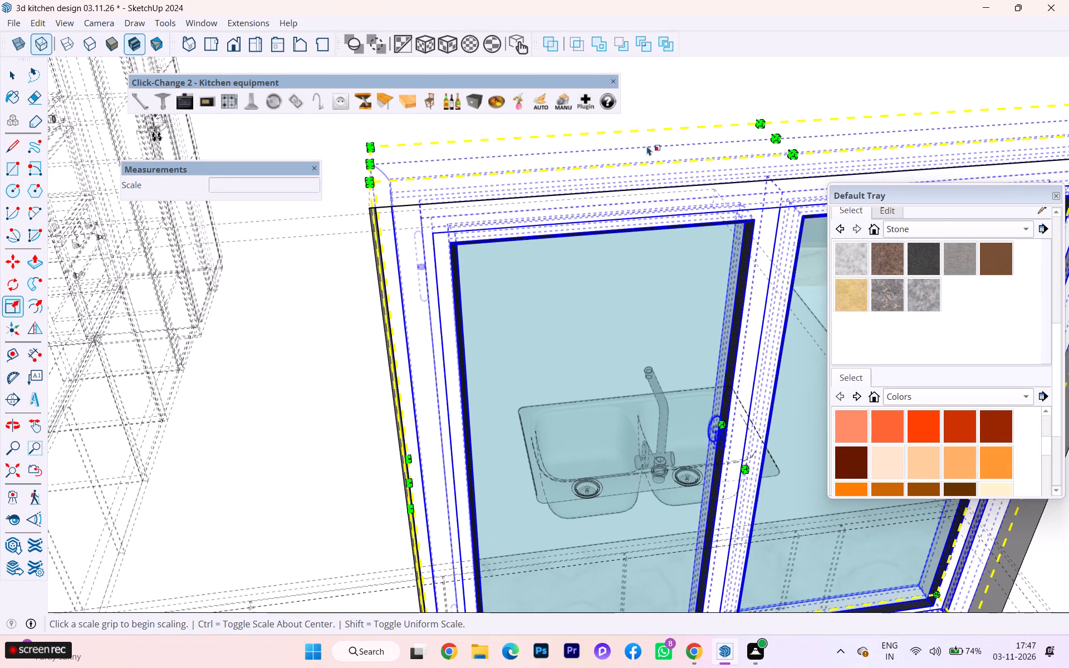
Scale the window's height from its top middle along the blue axis, finishing at a factor of about 1.03.
{"action": "left_click", "coordinate": [772, 135]}
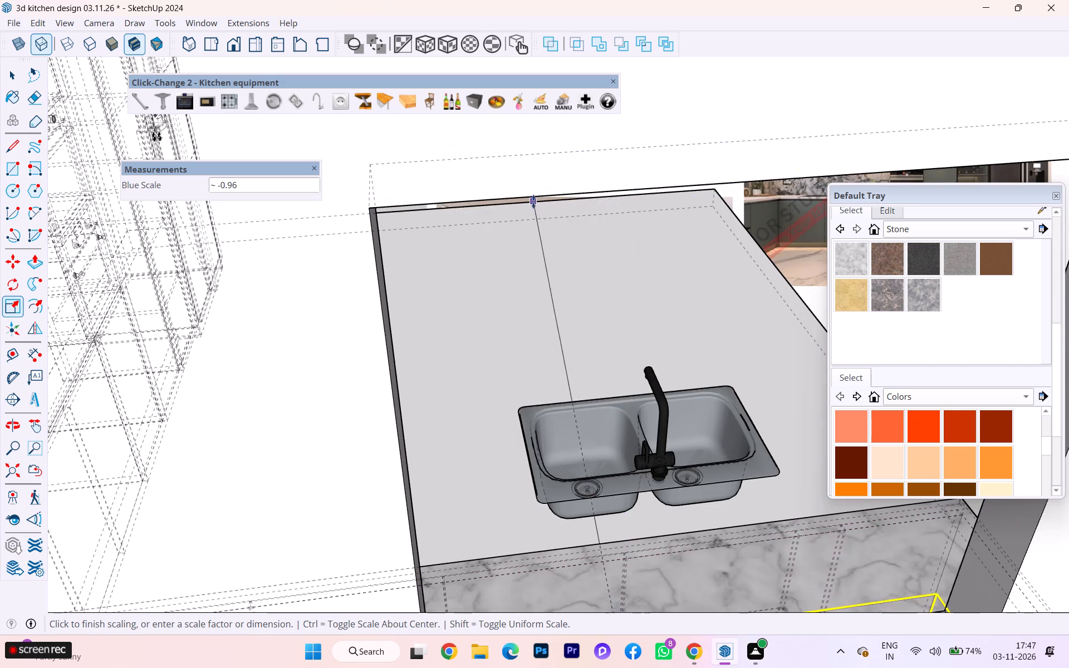
{"action": "left_click", "coordinate": [567, 195]}
{"action": "scroll", "coordinate": [497, 197], "scroll_direction": "down", "scroll_amount": 2}
{"action": "middle_click_drag", "start_coordinate": [497, 197], "coordinate": [445, 121]}
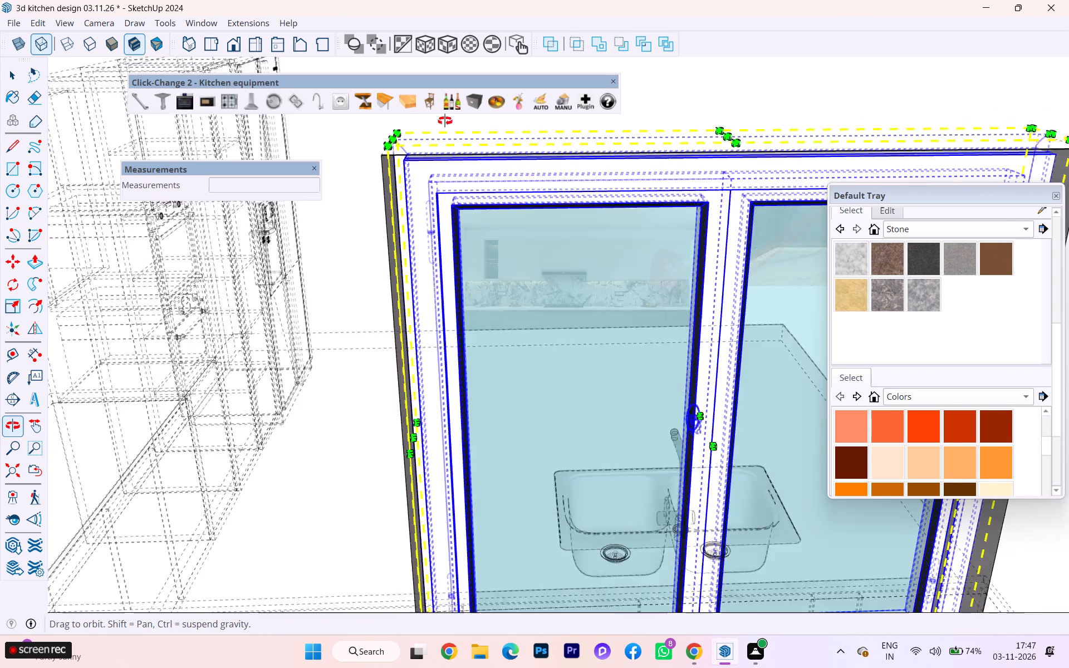
{"action": "middle_click_drag", "start_coordinate": [445, 121], "coordinate": [398, 43]}
{"action": "scroll", "coordinate": [683, 136], "scroll_direction": "up", "scroll_amount": 3}
{"action": "scroll", "coordinate": [713, 126], "scroll_direction": "down", "scroll_amount": 2}
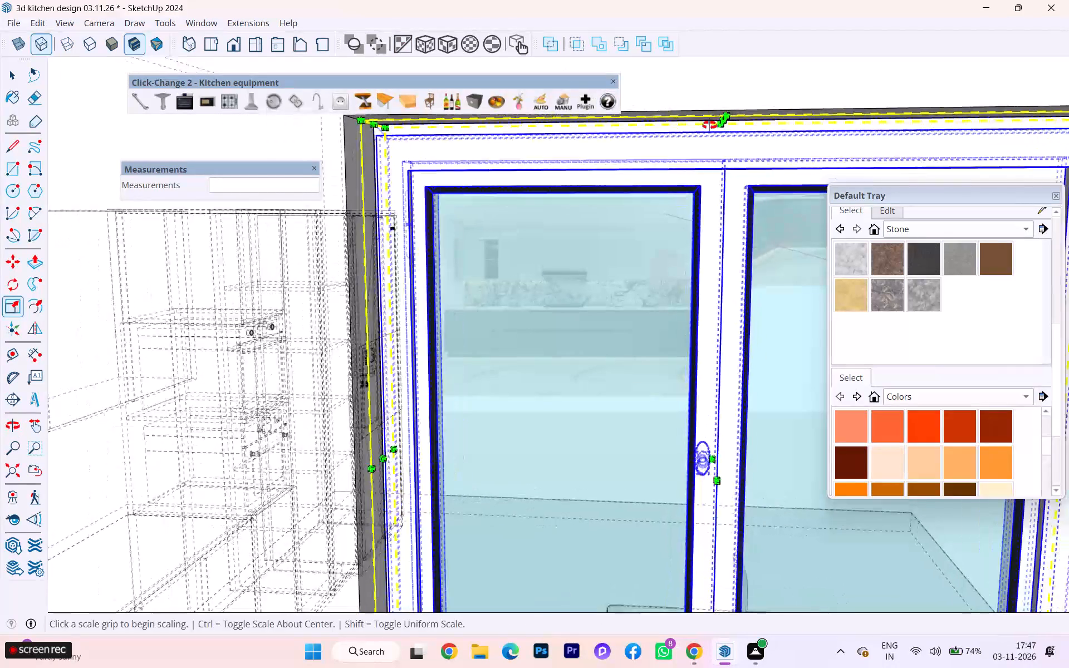
{"action": "middle_click_drag", "start_coordinate": [710, 125], "coordinate": [715, 135]}
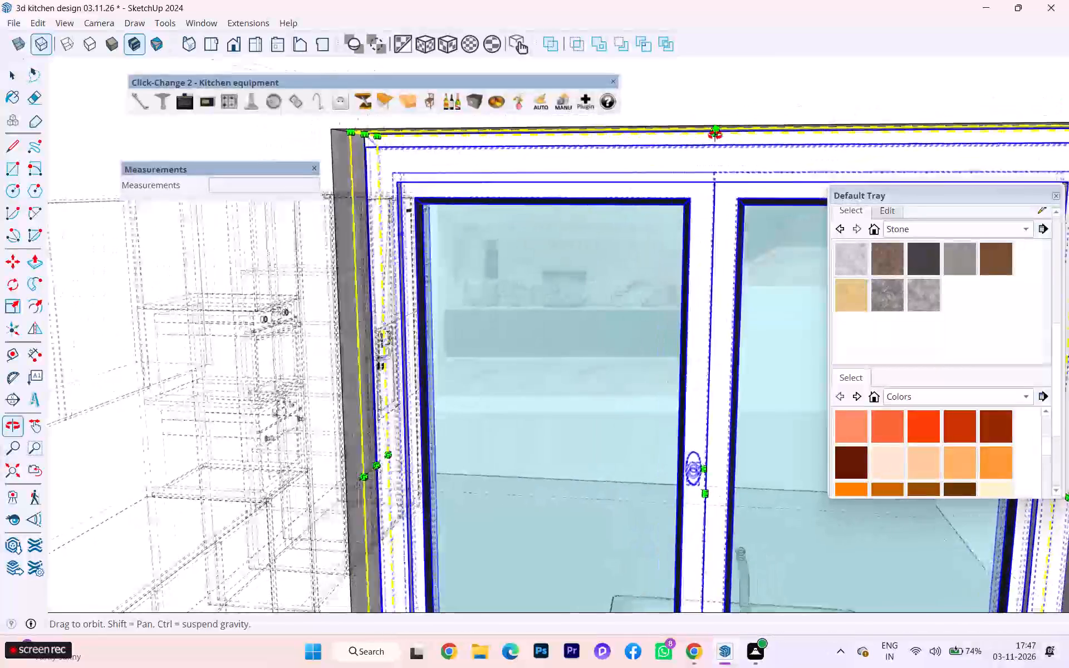
{"action": "middle_click_drag", "start_coordinate": [715, 135], "coordinate": [771, 177]}
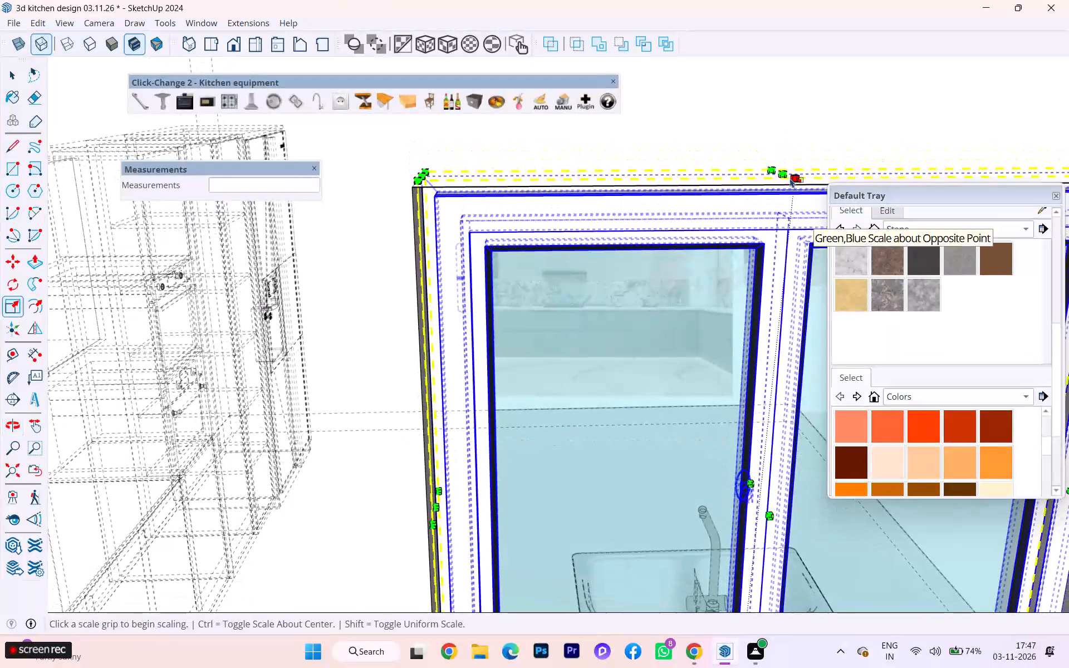
{"action": "middle_click_drag", "start_coordinate": [787, 183], "coordinate": [738, 348]}
{"action": "left_click", "coordinate": [761, 361]}
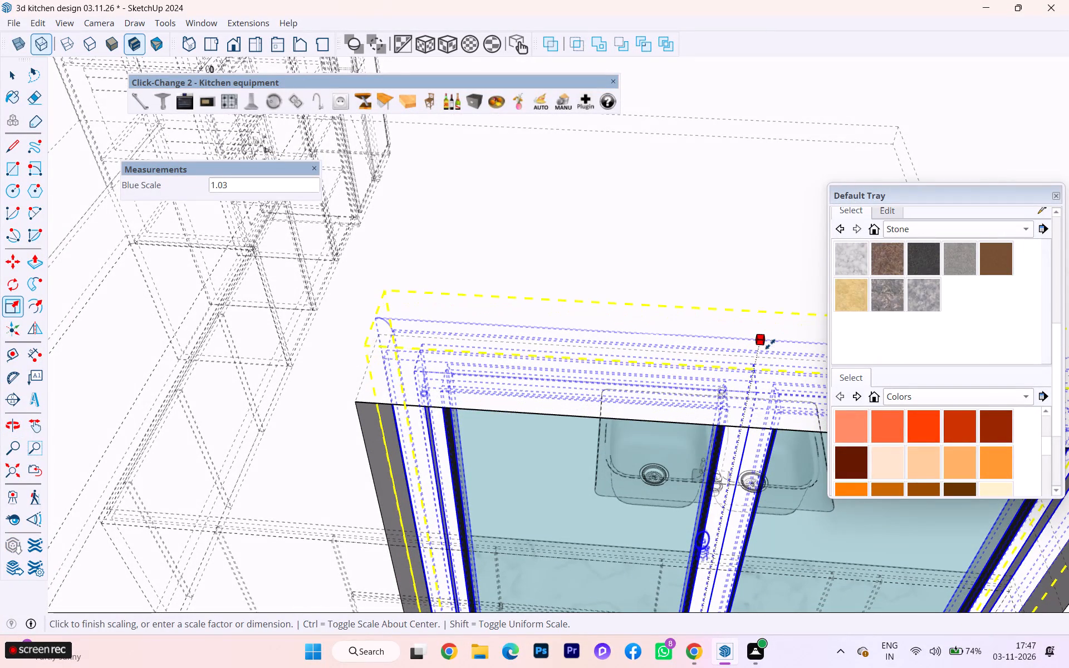
{"action": "left_click", "coordinate": [766, 348]}
Examine from above and outside how the window's top edge and depth sit within the wall opening.
{"action": "scroll", "coordinate": [604, 247], "scroll_direction": "down", "scroll_amount": 1}
{"action": "middle_click_drag", "start_coordinate": [597, 242], "coordinate": [594, 238]}
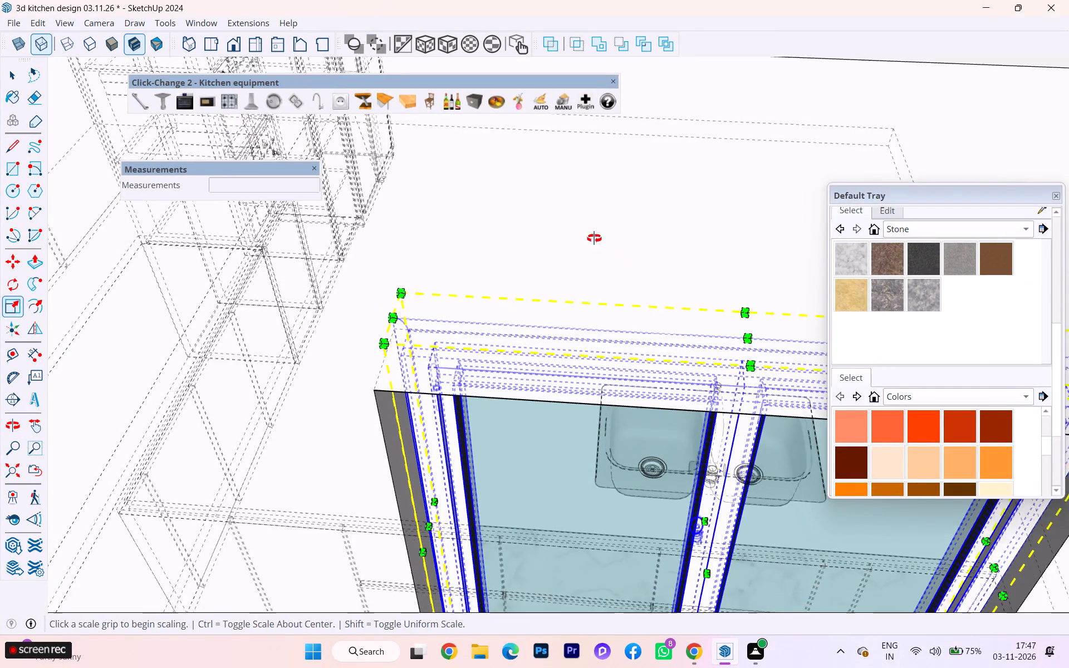
{"action": "middle_click_drag", "start_coordinate": [594, 238], "coordinate": [1068, 141]}
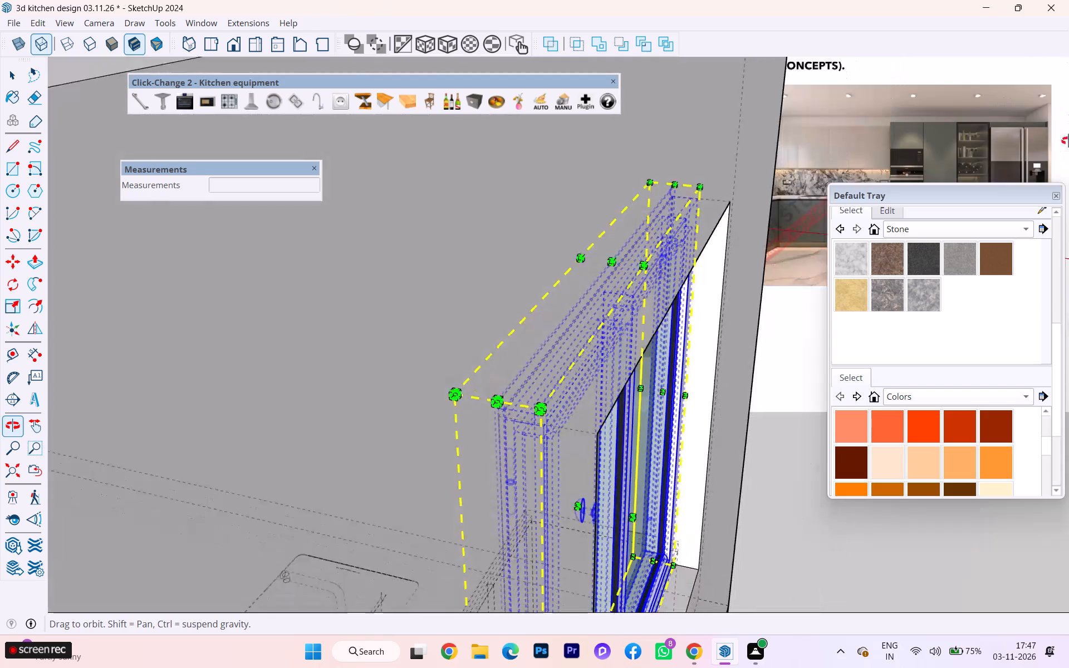
{"action": "middle_click_drag", "start_coordinate": [1068, 141], "coordinate": [969, 202]}
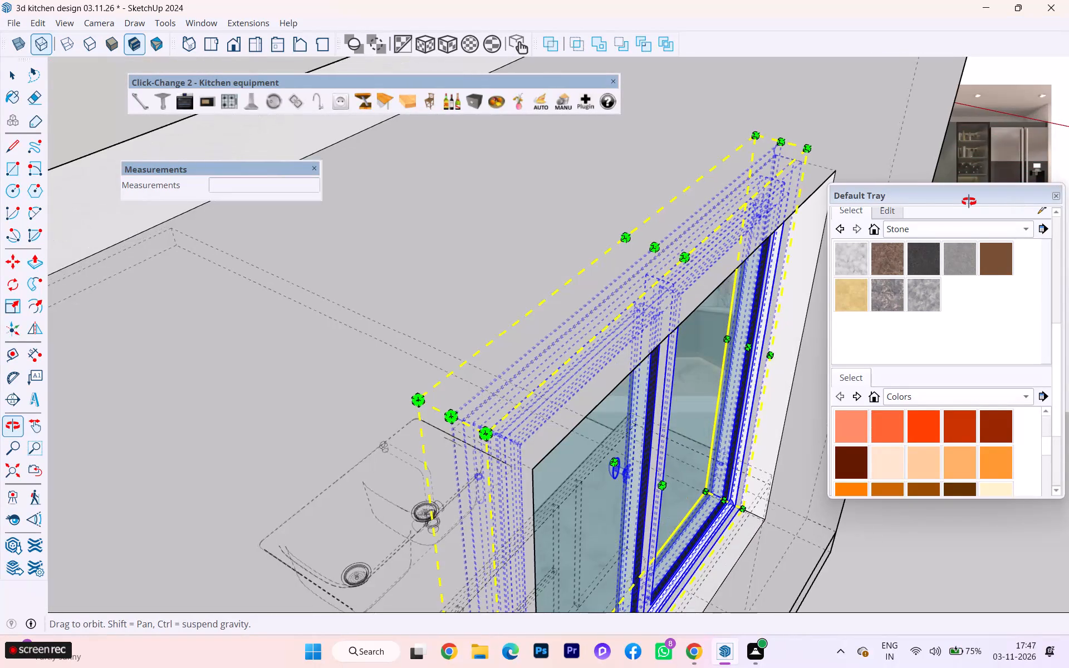
{"action": "middle_click_drag", "start_coordinate": [969, 202], "coordinate": [970, 204]}
{"action": "scroll", "coordinate": [639, 130], "scroll_direction": "up", "scroll_amount": 2}
{"action": "scroll", "coordinate": [620, 112], "scroll_direction": "down", "scroll_amount": 1}
{"action": "scroll", "coordinate": [566, 119], "scroll_direction": "down", "scroll_amount": 2}
{"action": "scroll", "coordinate": [560, 131], "scroll_direction": "up", "scroll_amount": 1}
{"action": "scroll", "coordinate": [555, 147], "scroll_direction": "down", "scroll_amount": 1}
{"action": "scroll", "coordinate": [438, 318], "scroll_direction": "down", "scroll_amount": 3}
{"action": "scroll", "coordinate": [428, 327], "scroll_direction": "up", "scroll_amount": 1}
{"action": "scroll", "coordinate": [428, 327], "scroll_direction": "down", "scroll_amount": 5}
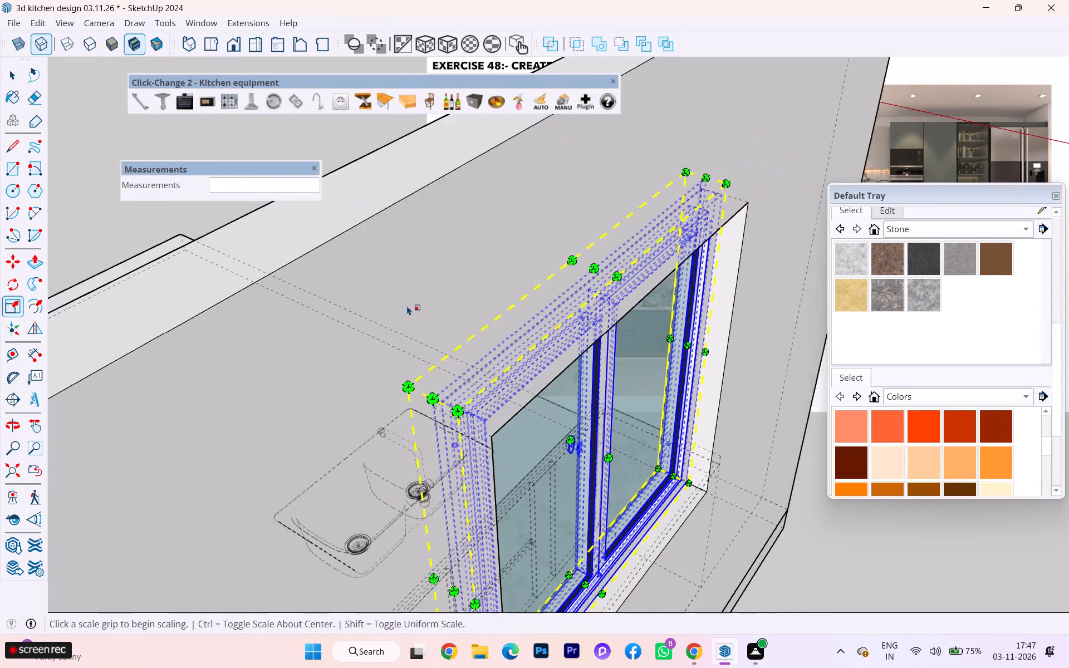
{"action": "scroll", "coordinate": [407, 306], "scroll_direction": "down", "scroll_amount": 2}
{"action": "scroll", "coordinate": [407, 311], "scroll_direction": "up", "scroll_amount": 1}
{"action": "scroll", "coordinate": [408, 314], "scroll_direction": "down", "scroll_amount": 1}
{"action": "scroll", "coordinate": [431, 361], "scroll_direction": "down", "scroll_amount": 2}
{"action": "scroll", "coordinate": [431, 361], "scroll_direction": "up", "scroll_amount": 2}
{"action": "scroll", "coordinate": [431, 362], "scroll_direction": "down", "scroll_amount": 2}
{"action": "scroll", "coordinate": [432, 365], "scroll_direction": "up", "scroll_amount": 3}
{"action": "scroll", "coordinate": [433, 366], "scroll_direction": "down", "scroll_amount": 1}
Move the window 2 7/16" by its lower corner nearest the tall cabinets toward the matching outer corner of the wall opening.
{"action": "key", "text": "m"}
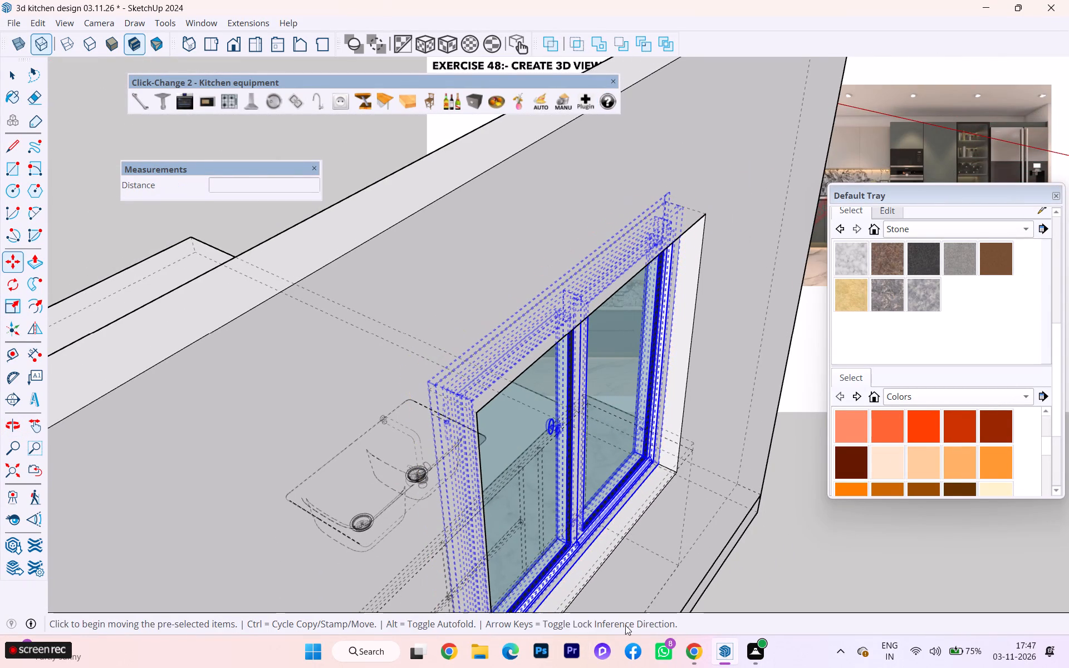
{"action": "left_click", "coordinate": [573, 522]}
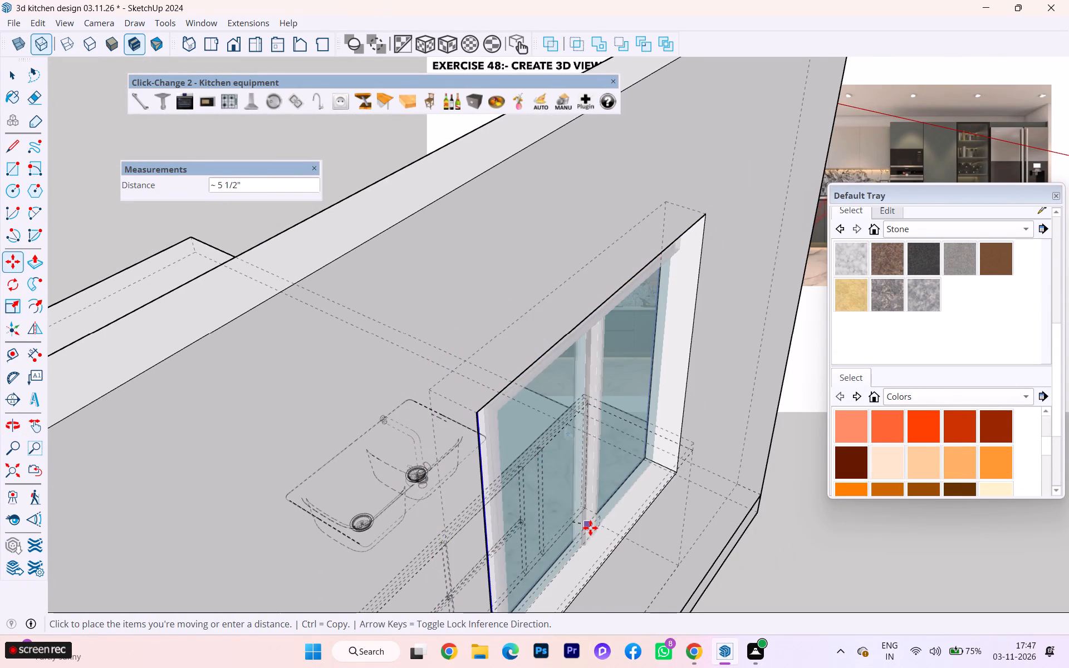
{"action": "key", "text": "Escape"}
{"action": "scroll", "coordinate": [565, 509], "scroll_direction": "down", "scroll_amount": 10}
{"action": "middle_click_drag", "start_coordinate": [562, 515], "coordinate": [486, 513]}
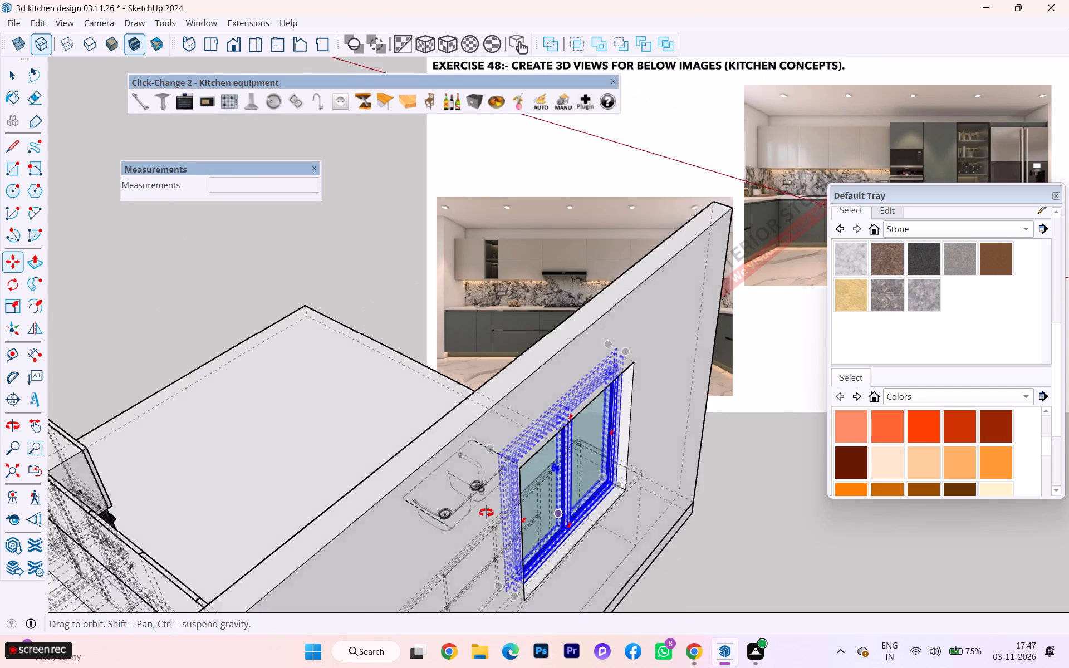
{"action": "middle_click_drag", "start_coordinate": [486, 513], "coordinate": [202, 446]}
{"action": "scroll", "coordinate": [369, 492], "scroll_direction": "down", "scroll_amount": 1}
{"action": "scroll", "coordinate": [371, 486], "scroll_direction": "up", "scroll_amount": 1}
{"action": "scroll", "coordinate": [371, 485], "scroll_direction": "down", "scroll_amount": 1}
{"action": "scroll", "coordinate": [371, 485], "scroll_direction": "up", "scroll_amount": 2}
{"action": "scroll", "coordinate": [372, 483], "scroll_direction": "down", "scroll_amount": 1}
{"action": "scroll", "coordinate": [372, 482], "scroll_direction": "up", "scroll_amount": 3}
{"action": "scroll", "coordinate": [322, 458], "scroll_direction": "down", "scroll_amount": 2}
{"action": "scroll", "coordinate": [322, 458], "scroll_direction": "up", "scroll_amount": 1}
{"action": "scroll", "coordinate": [324, 462], "scroll_direction": "down", "scroll_amount": 1}
{"action": "scroll", "coordinate": [326, 470], "scroll_direction": "up", "scroll_amount": 3}
{"action": "scroll", "coordinate": [335, 504], "scroll_direction": "down", "scroll_amount": 4}
{"action": "scroll", "coordinate": [335, 504], "scroll_direction": "up", "scroll_amount": 3}
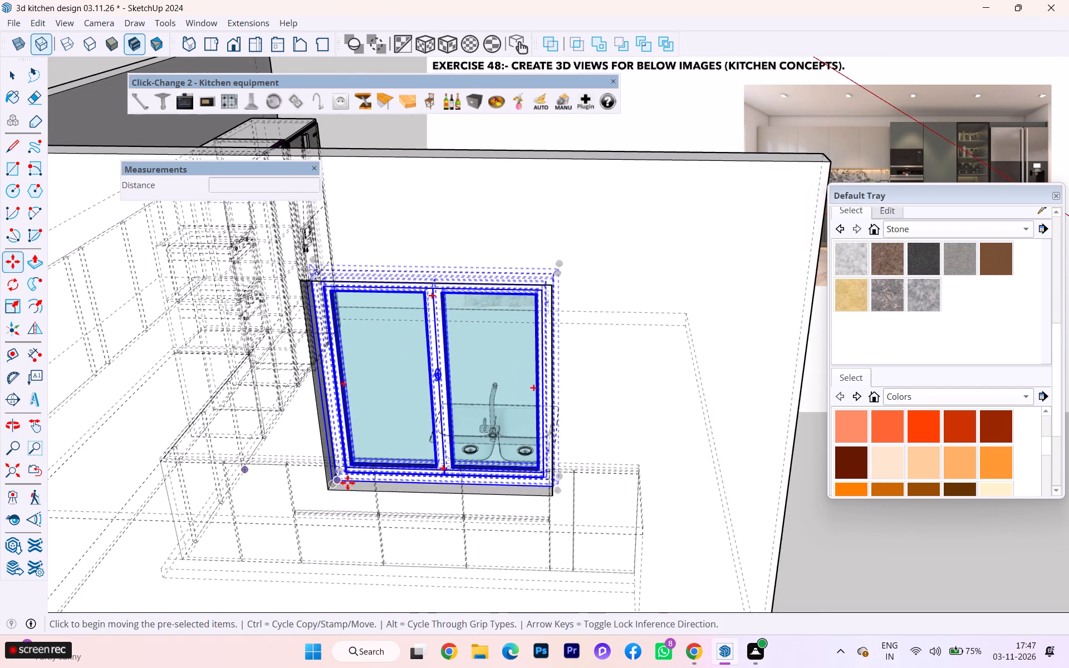
{"action": "scroll", "coordinate": [347, 483], "scroll_direction": "up", "scroll_amount": 1}
{"action": "scroll", "coordinate": [347, 483], "scroll_direction": "down", "scroll_amount": 1}
{"action": "scroll", "coordinate": [347, 483], "scroll_direction": "up", "scroll_amount": 10}
{"action": "left_click", "coordinate": [329, 481]}
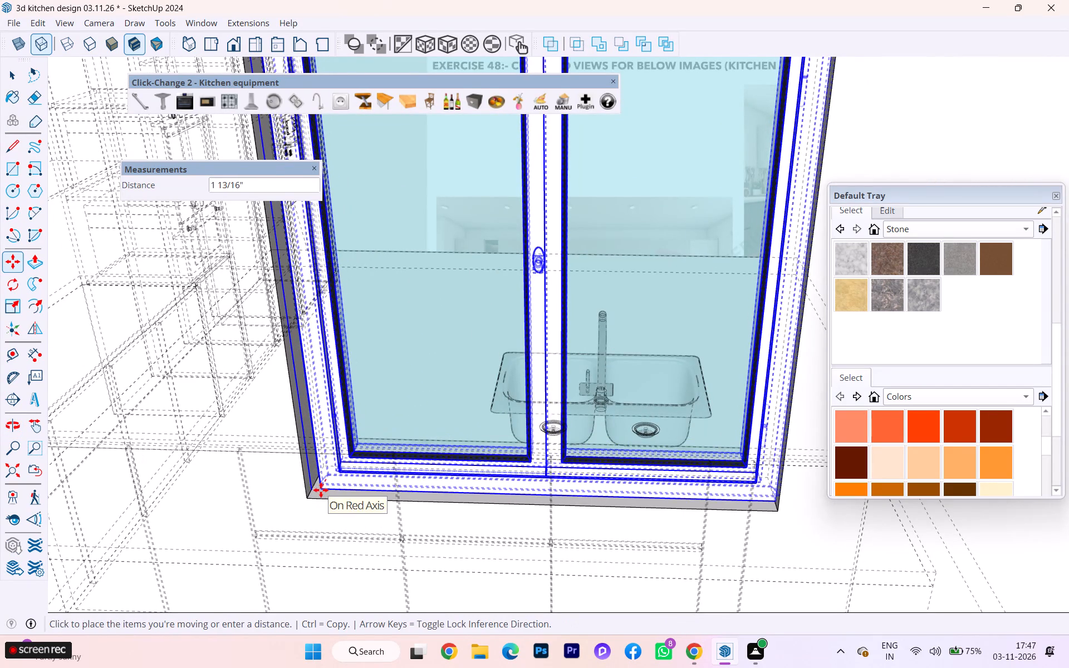
{"action": "left_click", "coordinate": [319, 493]}
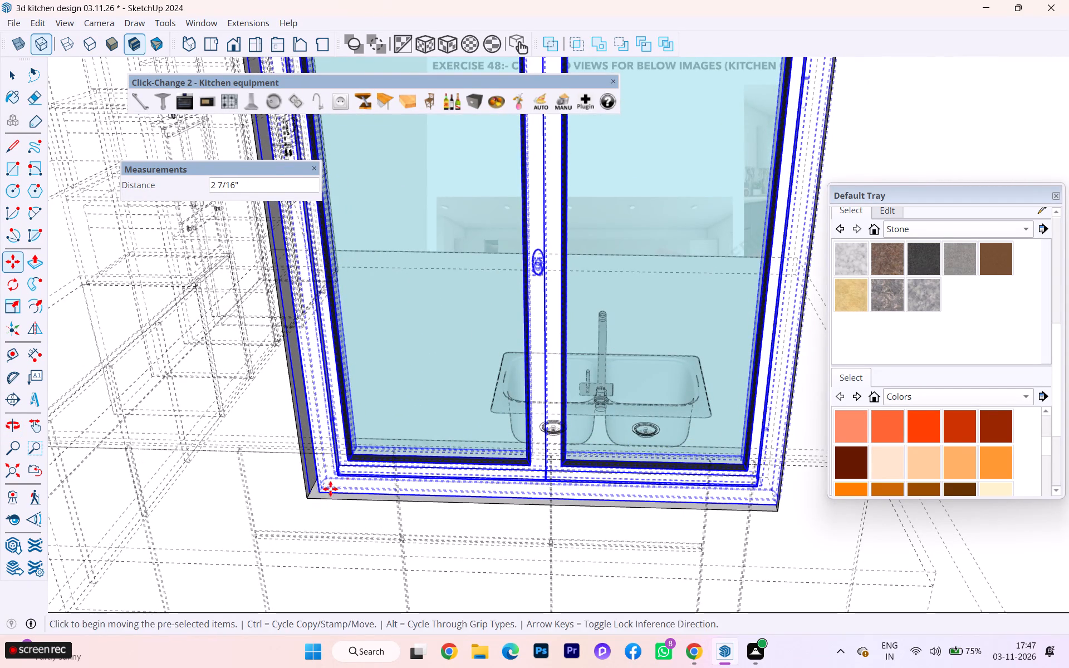
Scale down the window's height from its top middle along the blue axis to meet the opening's upper edge.
{"action": "scroll", "coordinate": [355, 453], "scroll_direction": "down", "scroll_amount": 1}
{"action": "middle_click_drag", "start_coordinate": [355, 453], "coordinate": [458, 531]}
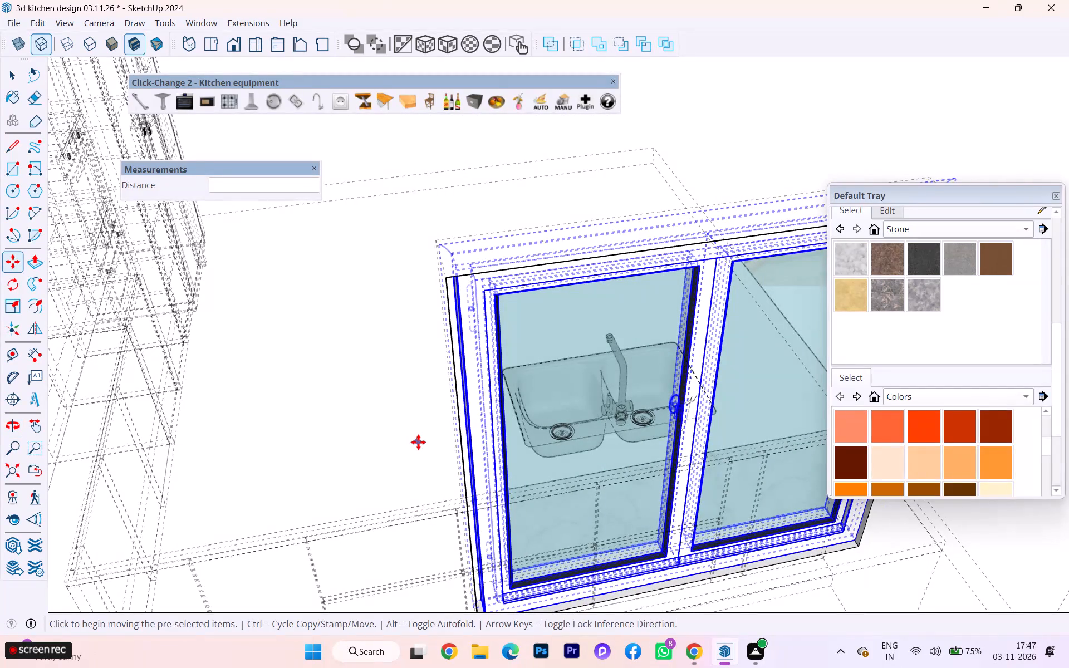
{"action": "key", "text": "s"}
{"action": "scroll", "coordinate": [449, 316], "scroll_direction": "up", "scroll_amount": 5}
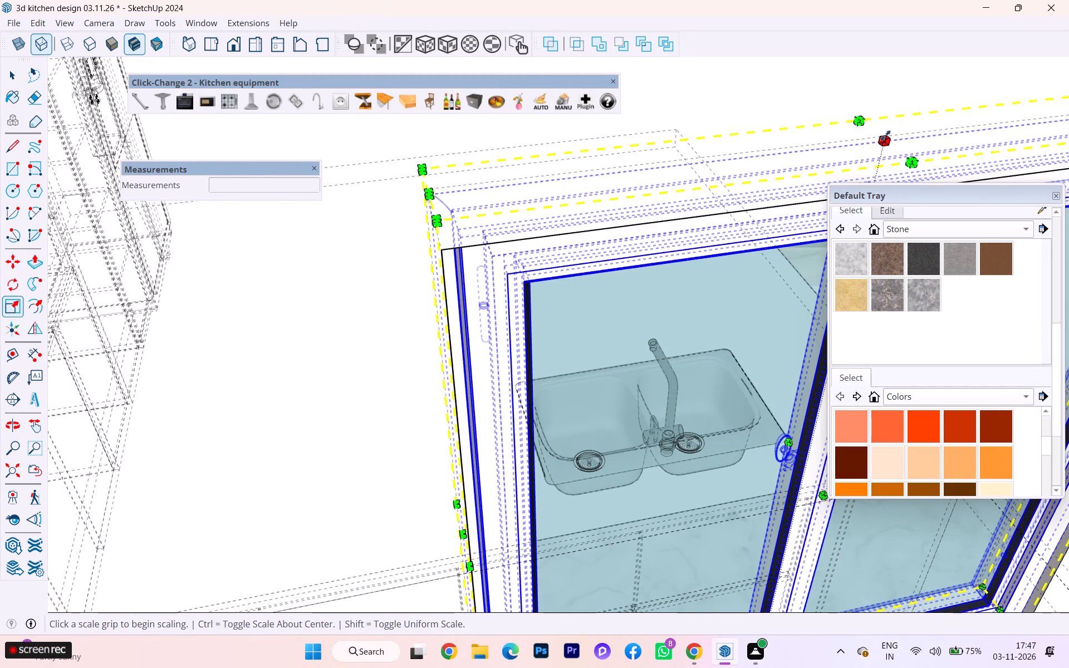
{"action": "scroll", "coordinate": [626, 194], "scroll_direction": "down", "scroll_amount": 2}
{"action": "scroll", "coordinate": [621, 200], "scroll_direction": "up", "scroll_amount": 1}
{"action": "scroll", "coordinate": [617, 206], "scroll_direction": "down", "scroll_amount": 3}
{"action": "middle_click_drag", "start_coordinate": [576, 265], "coordinate": [702, 357]}
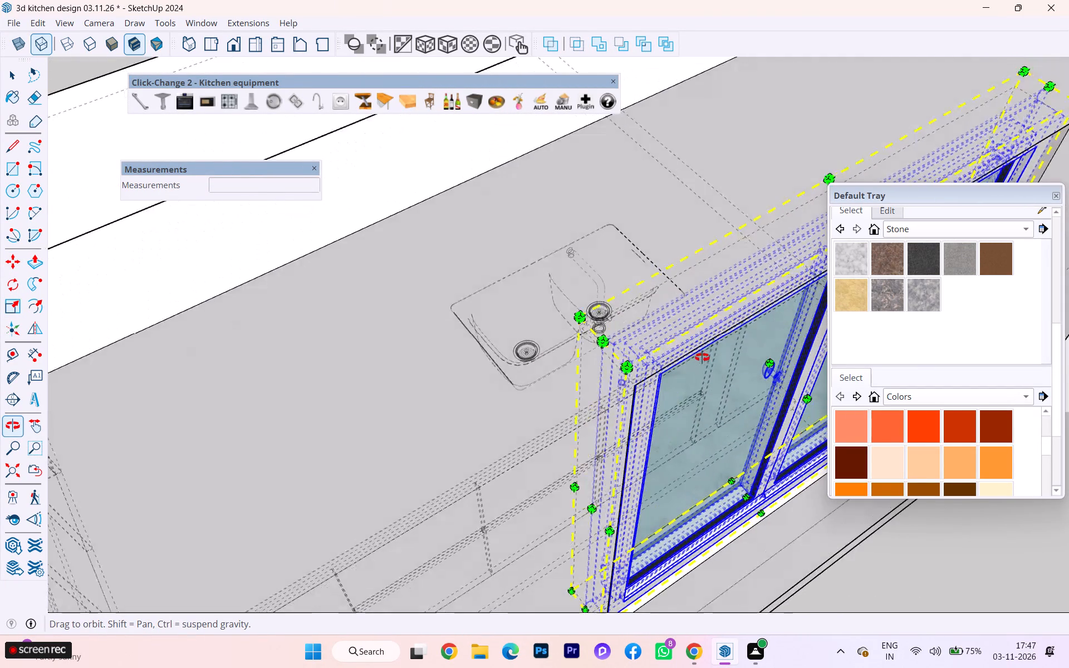
{"action": "middle_click_drag", "start_coordinate": [702, 357], "coordinate": [632, 376]}
{"action": "scroll", "coordinate": [523, 316], "scroll_direction": "down", "scroll_amount": 3}
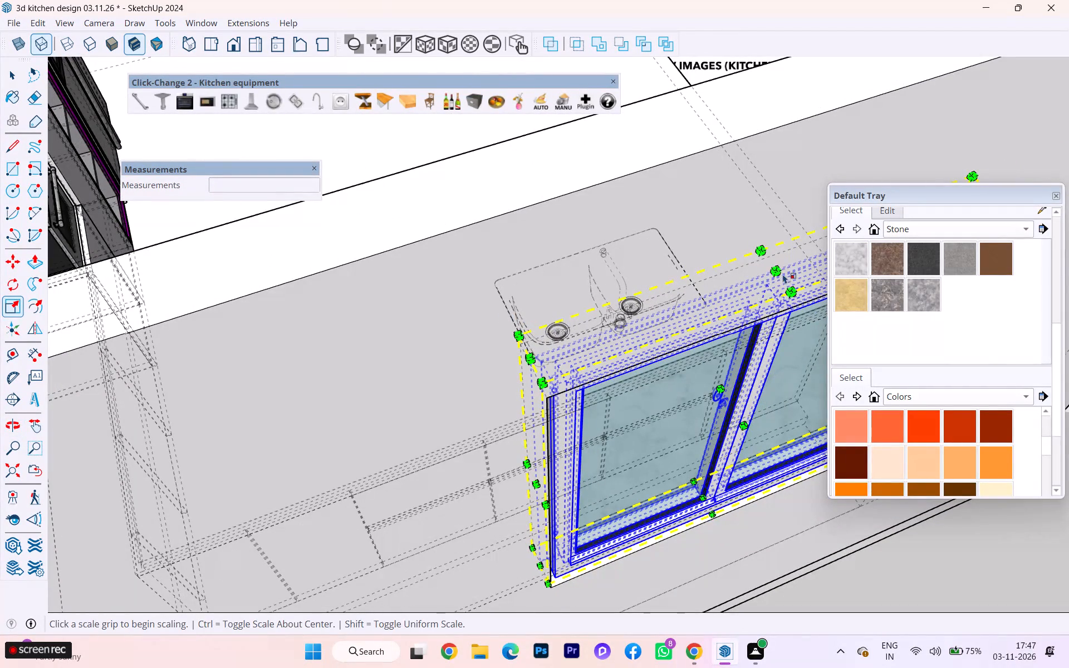
{"action": "left_click", "coordinate": [774, 266]}
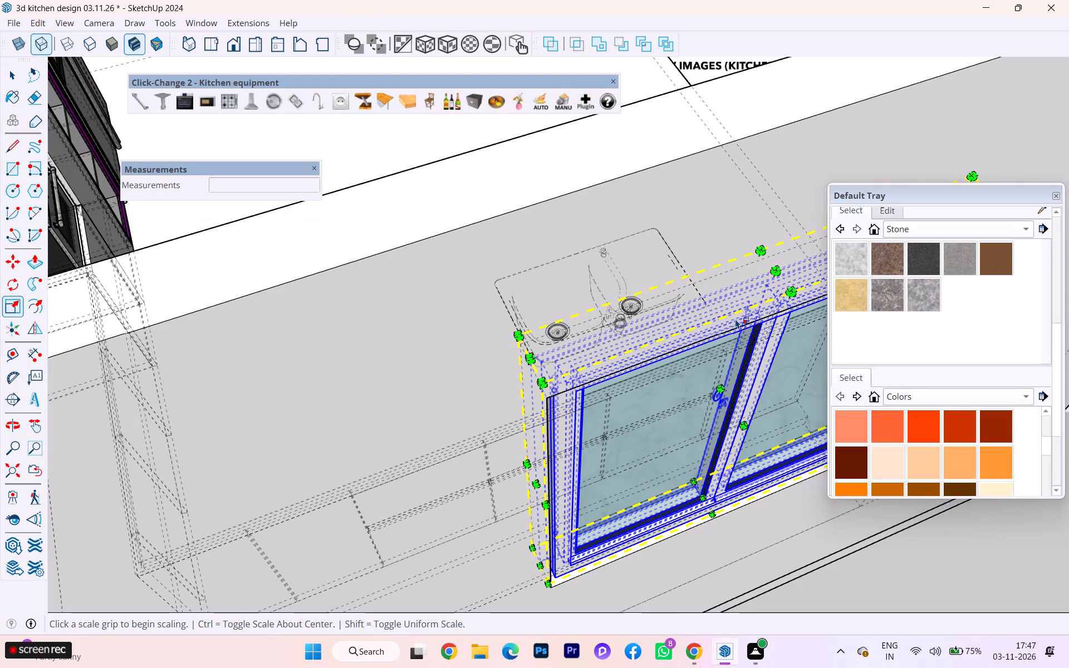
{"action": "scroll", "coordinate": [715, 321], "scroll_direction": "up", "scroll_amount": 1}
{"action": "middle_click_drag", "start_coordinate": [703, 318], "coordinate": [444, 193]}
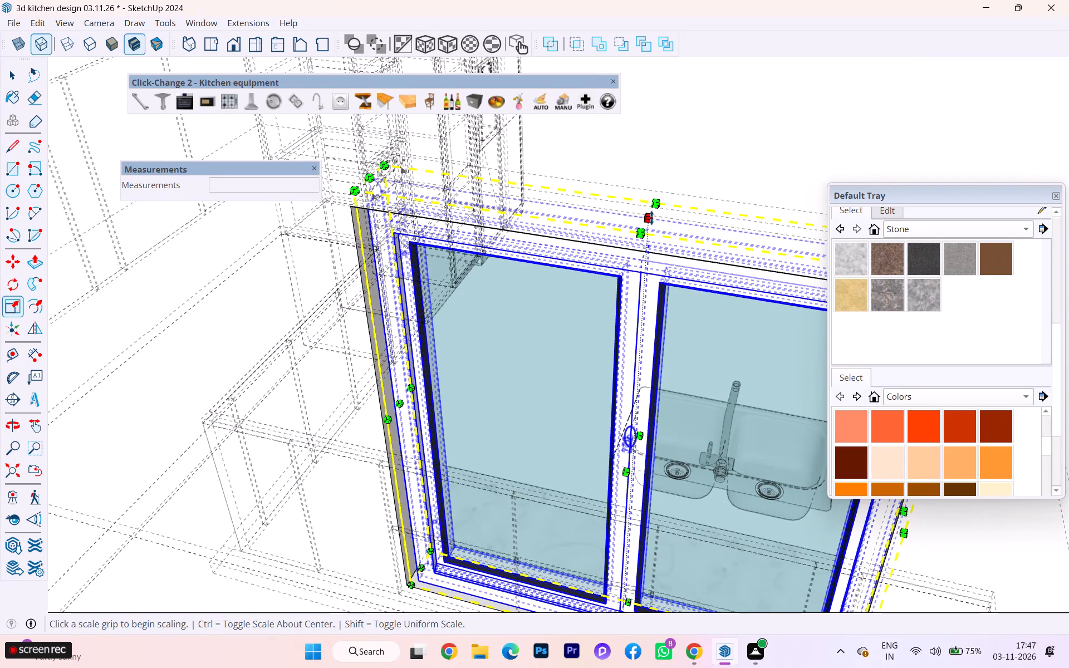
{"action": "left_click", "coordinate": [651, 218]}
{"action": "left_click", "coordinate": [638, 249]}
Scale the window's width along the red axis from the side nearest the tall cabinets, at a factor of about 1.00.
{"action": "scroll", "coordinate": [653, 234], "scroll_direction": "down", "scroll_amount": 1}
{"action": "middle_click_drag", "start_coordinate": [660, 227], "coordinate": [699, 174]}
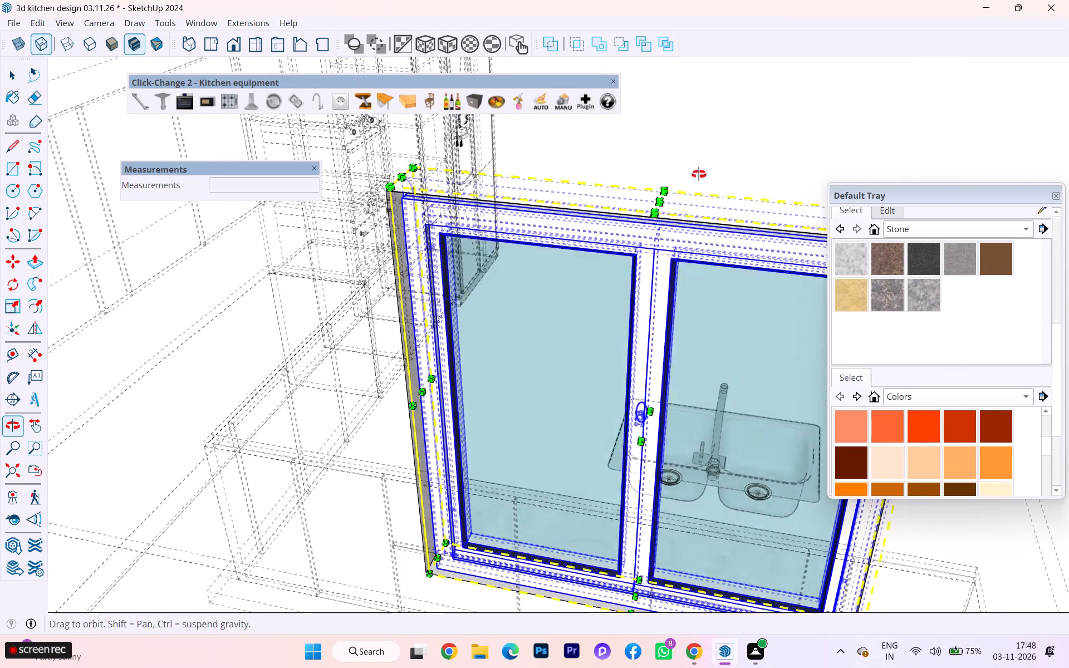
{"action": "middle_click_drag", "start_coordinate": [699, 174], "coordinate": [733, 131]}
{"action": "scroll", "coordinate": [491, 336], "scroll_direction": "up", "scroll_amount": 6}
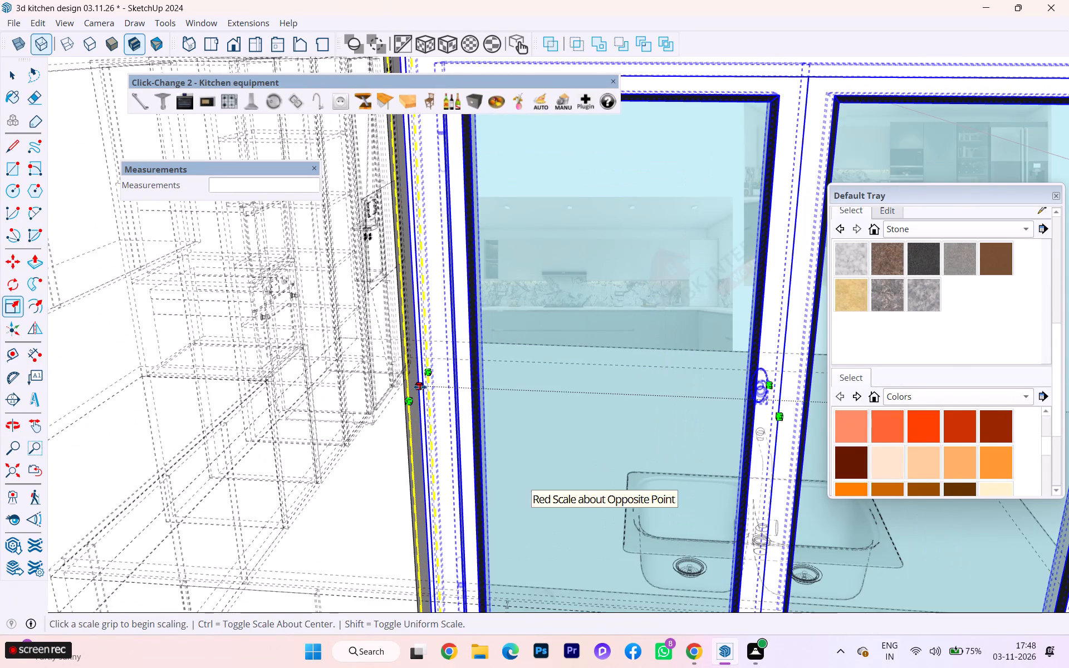
{"action": "left_click", "coordinate": [420, 387]}
{"action": "scroll", "coordinate": [470, 395], "scroll_direction": "down", "scroll_amount": 2}
{"action": "scroll", "coordinate": [489, 395], "scroll_direction": "up", "scroll_amount": 1}
{"action": "scroll", "coordinate": [492, 395], "scroll_direction": "down", "scroll_amount": 1}
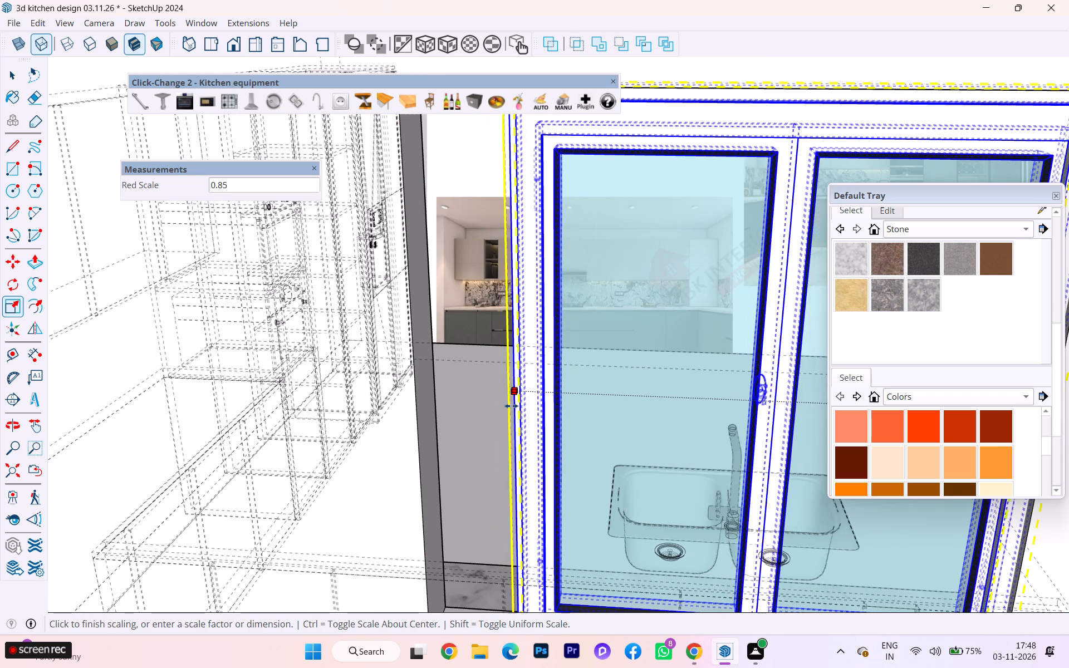
{"action": "scroll", "coordinate": [517, 399], "scroll_direction": "down", "scroll_amount": 3}
{"action": "scroll", "coordinate": [569, 396], "scroll_direction": "down", "scroll_amount": 3}
{"action": "scroll", "coordinate": [488, 390], "scroll_direction": "up", "scroll_amount": 3}
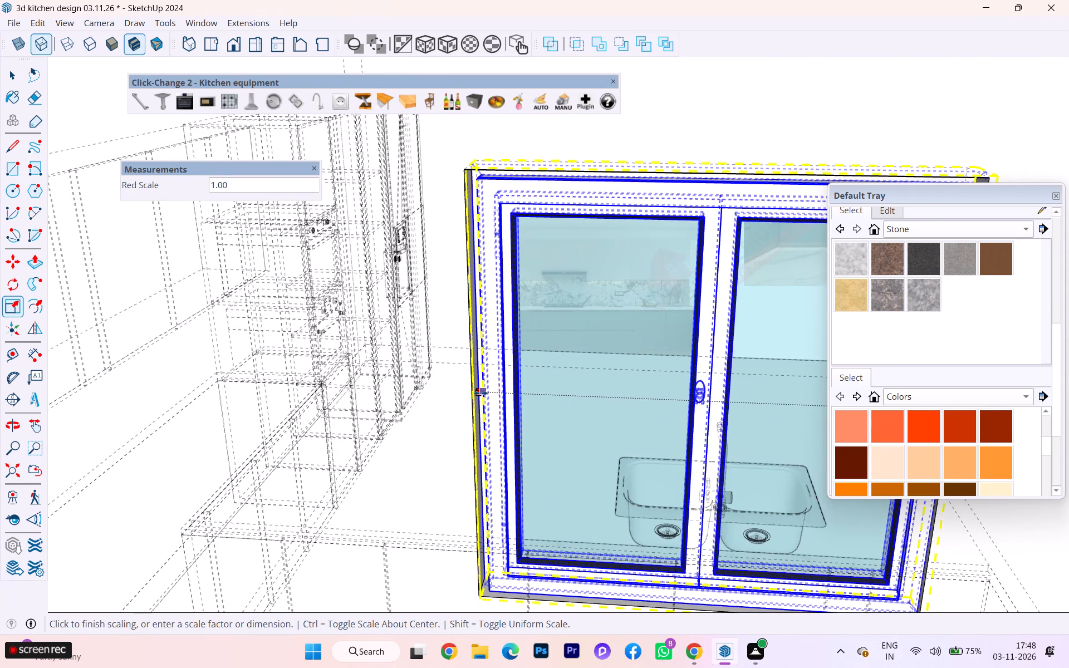
{"action": "scroll", "coordinate": [478, 380], "scroll_direction": "up", "scroll_amount": 11}
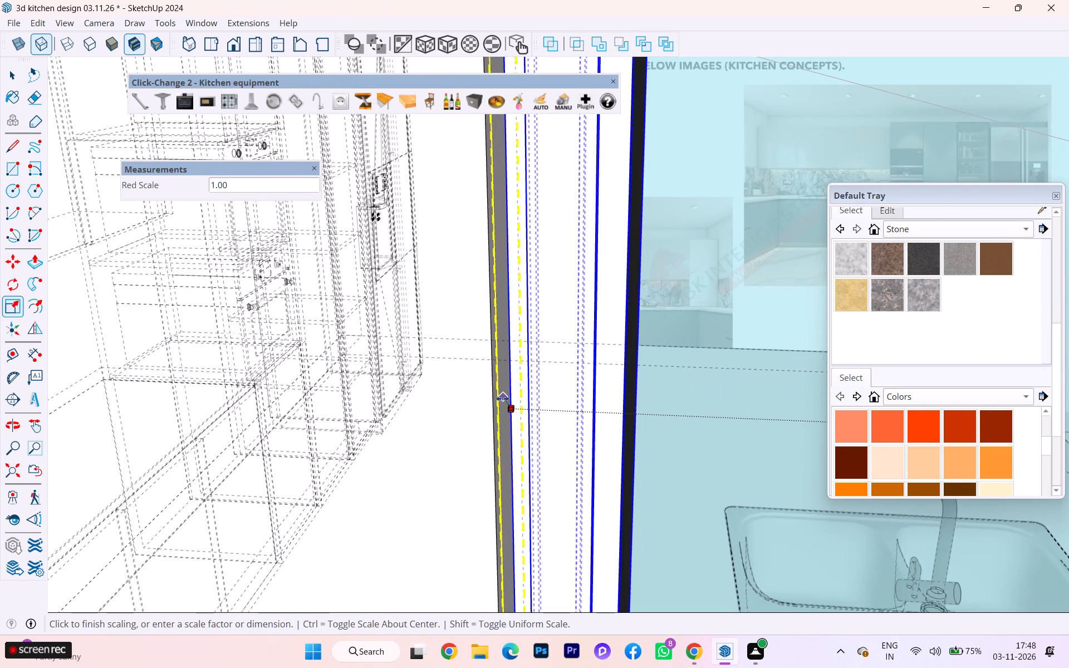
{"action": "scroll", "coordinate": [470, 336], "scroll_direction": "down", "scroll_amount": 5}
{"action": "scroll", "coordinate": [469, 336], "scroll_direction": "up", "scroll_amount": 1}
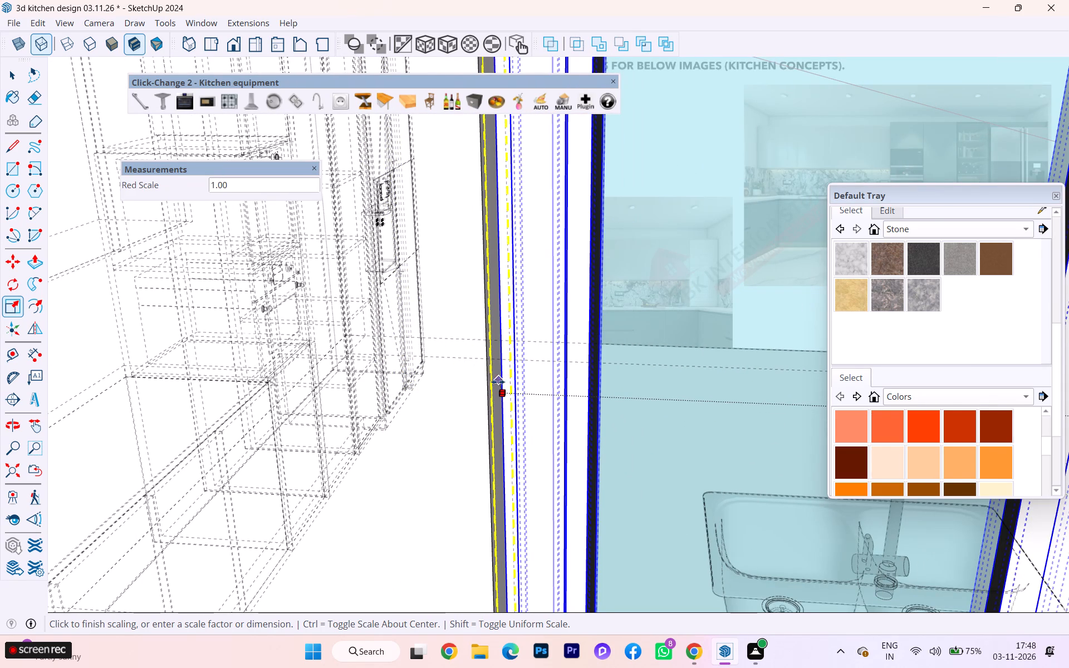
{"action": "left_click", "coordinate": [490, 385]}
Scale the window's width again along the red axis toward the tall cabinets, at a factor of about 2.17.
{"action": "scroll", "coordinate": [545, 316], "scroll_direction": "down", "scroll_amount": 5}
{"action": "middle_click_drag", "start_coordinate": [531, 306], "coordinate": [526, 189]}
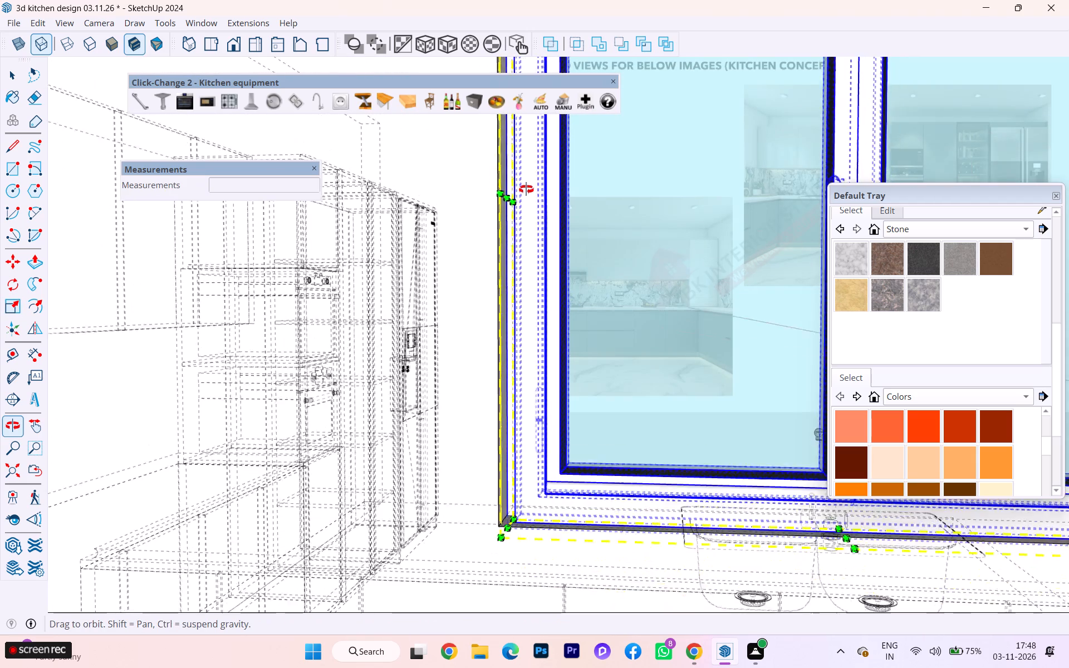
{"action": "middle_click_drag", "start_coordinate": [526, 189], "coordinate": [570, 222]}
{"action": "scroll", "coordinate": [607, 225], "scroll_direction": "up", "scroll_amount": 6}
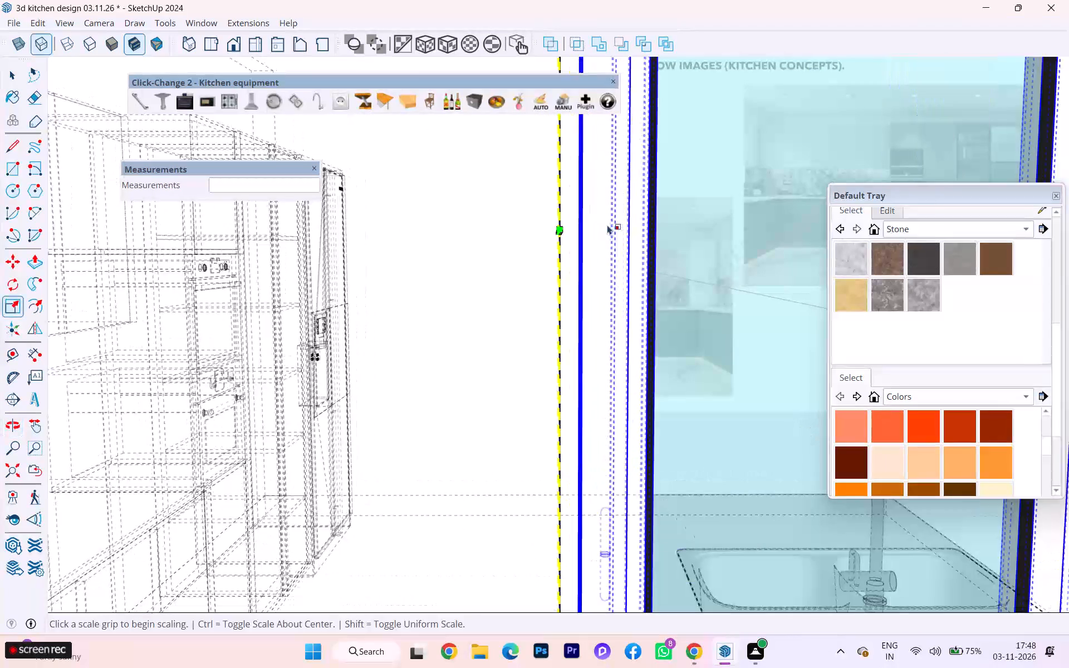
{"action": "scroll", "coordinate": [596, 233], "scroll_direction": "down", "scroll_amount": 1}
{"action": "scroll", "coordinate": [593, 235], "scroll_direction": "up", "scroll_amount": 2}
{"action": "scroll", "coordinate": [589, 237], "scroll_direction": "down", "scroll_amount": 1}
{"action": "middle_click_drag", "start_coordinate": [537, 259], "coordinate": [454, 355]}
{"action": "left_click", "coordinate": [405, 416]}
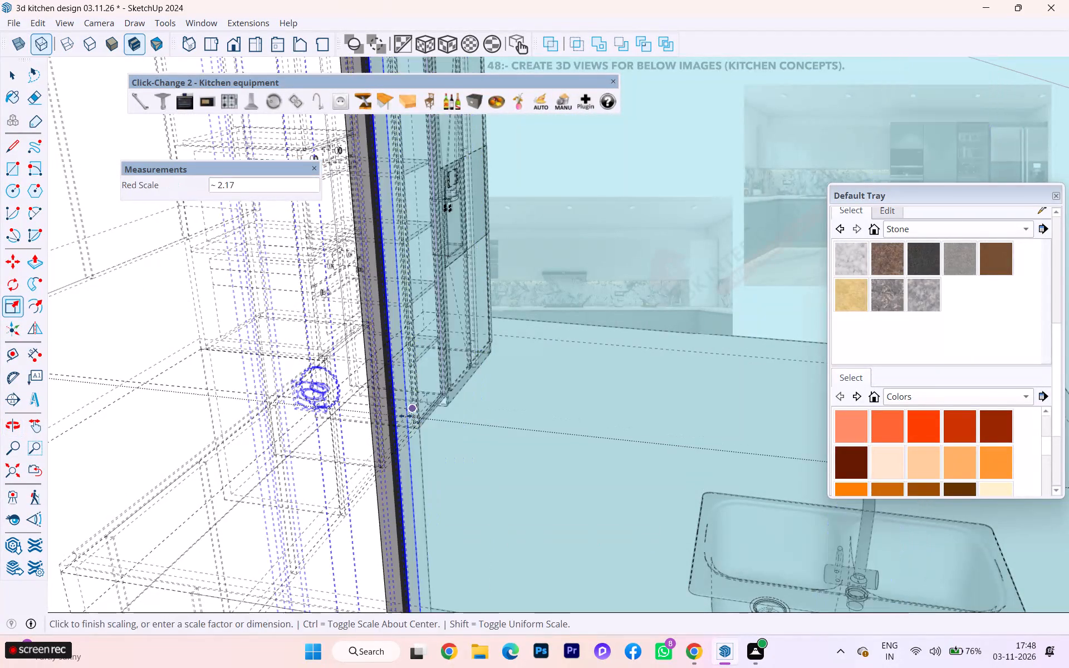
{"action": "left_click", "coordinate": [380, 403]}
Check the widened window against the wall opening and undo its last width scaling.
{"action": "scroll", "coordinate": [435, 345], "scroll_direction": "down", "scroll_amount": 2}
{"action": "middle_click_drag", "start_coordinate": [458, 321], "coordinate": [582, 322]}
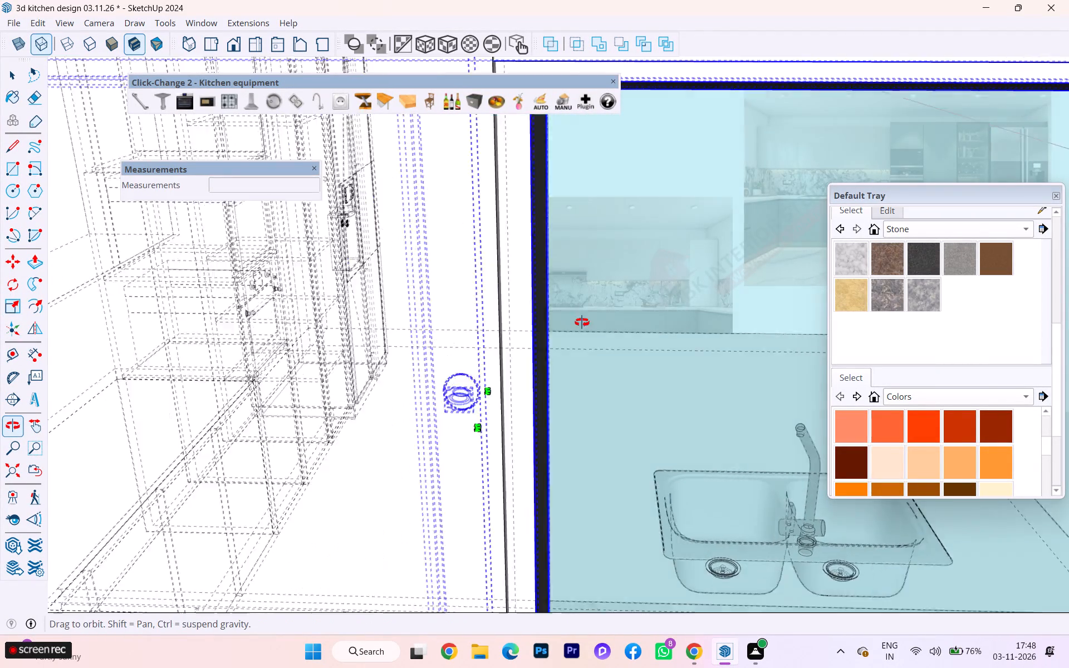
{"action": "middle_click_drag", "start_coordinate": [582, 322], "coordinate": [601, 325]}
{"action": "scroll", "coordinate": [450, 275], "scroll_direction": "down", "scroll_amount": 1}
{"action": "scroll", "coordinate": [450, 275], "scroll_direction": "up", "scroll_amount": 1}
{"action": "scroll", "coordinate": [450, 275], "scroll_direction": "down", "scroll_amount": 2}
{"action": "scroll", "coordinate": [450, 275], "scroll_direction": "up", "scroll_amount": 3}
{"action": "scroll", "coordinate": [450, 275], "scroll_direction": "down", "scroll_amount": 3}
{"action": "scroll", "coordinate": [469, 285], "scroll_direction": "up", "scroll_amount": 5}
{"action": "scroll", "coordinate": [469, 285], "scroll_direction": "down", "scroll_amount": 4}
{"action": "scroll", "coordinate": [489, 281], "scroll_direction": "up", "scroll_amount": 1}
{"action": "scroll", "coordinate": [491, 281], "scroll_direction": "down", "scroll_amount": 2}
{"action": "middle_click_drag", "start_coordinate": [526, 278], "coordinate": [444, 279]}
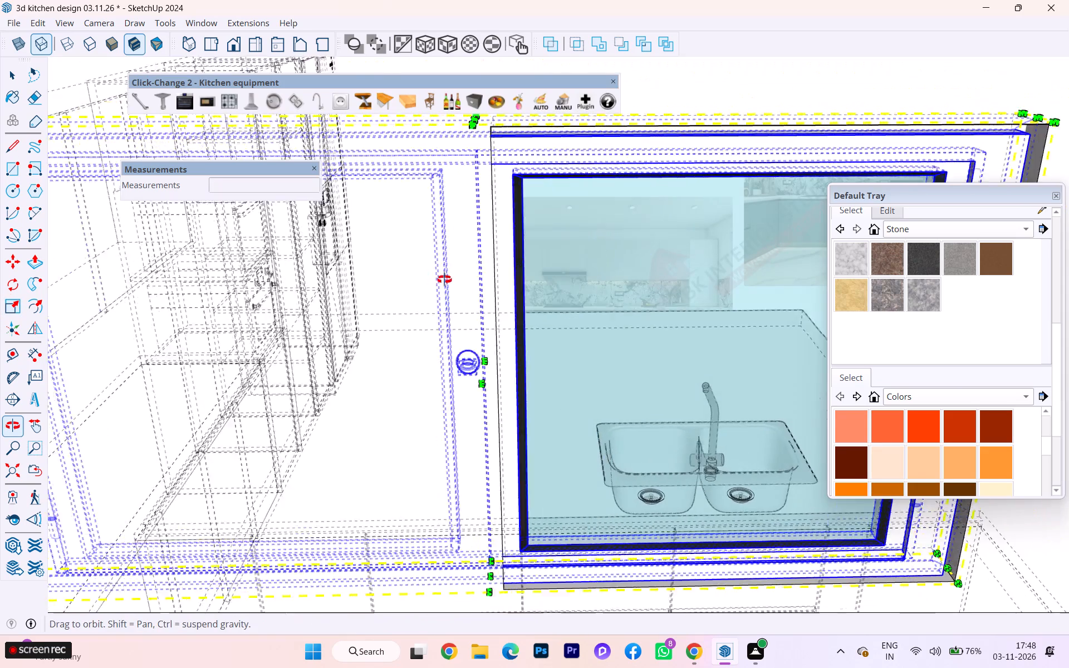
{"action": "middle_click_drag", "start_coordinate": [444, 279], "coordinate": [427, 259]}
{"action": "scroll", "coordinate": [425, 330], "scroll_direction": "up", "scroll_amount": 2}
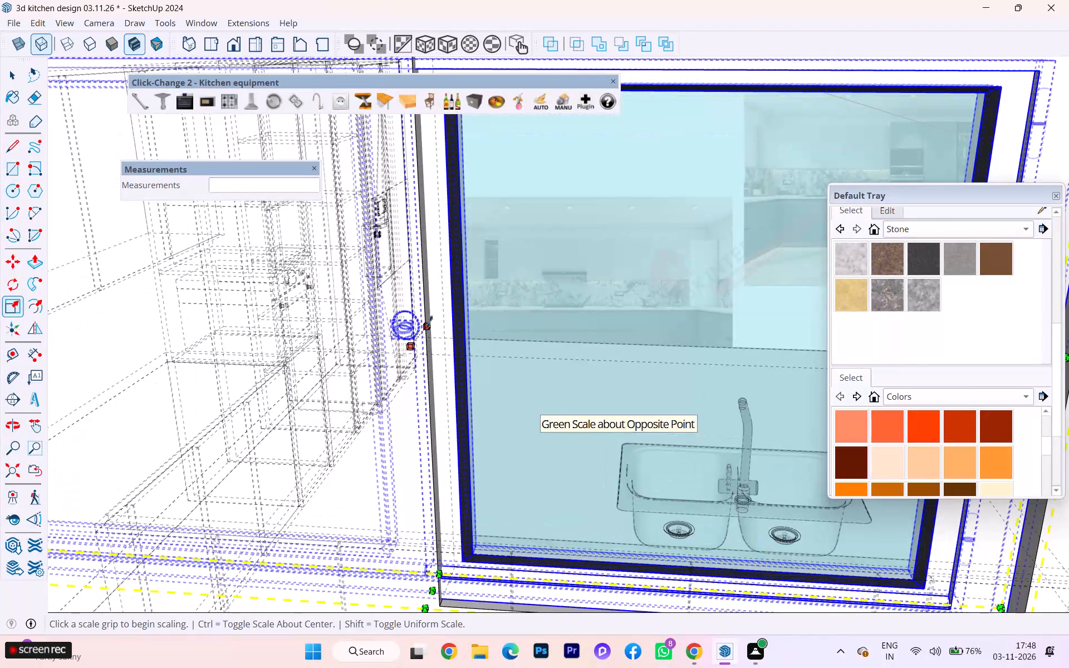
{"action": "scroll", "coordinate": [425, 335], "scroll_direction": "down", "scroll_amount": 2}
{"action": "middle_click_drag", "start_coordinate": [425, 336], "coordinate": [581, 490]}
{"action": "scroll", "coordinate": [484, 394], "scroll_direction": "down", "scroll_amount": 2}
{"action": "middle_click_drag", "start_coordinate": [484, 393], "coordinate": [971, 355]}
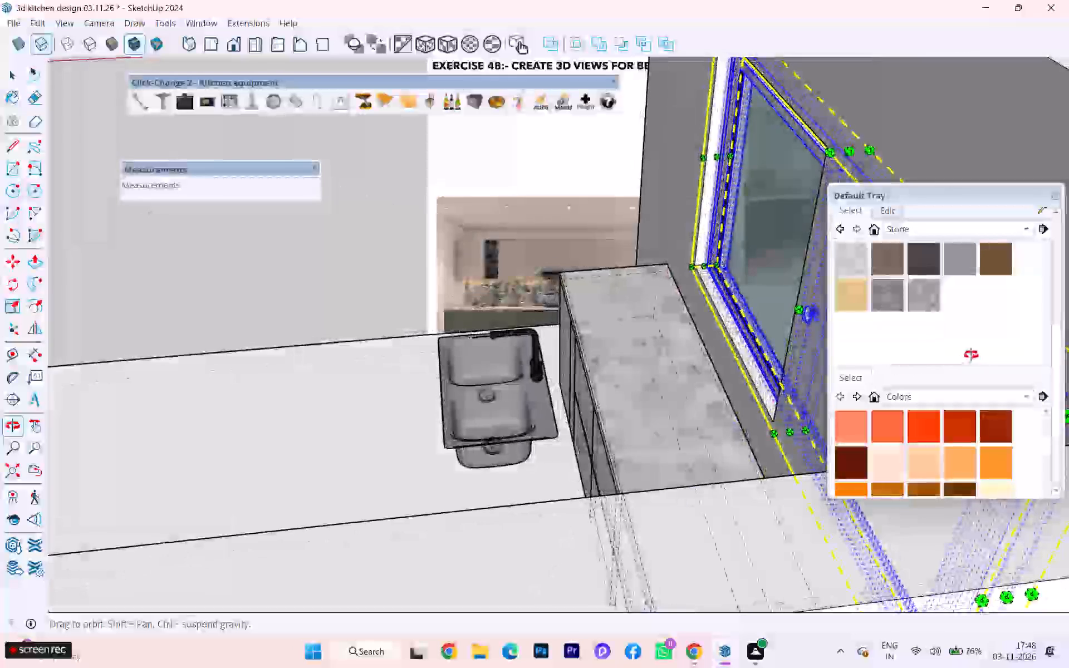
{"action": "middle_click_drag", "start_coordinate": [971, 355], "coordinate": [970, 355]}
{"action": "scroll", "coordinate": [495, 266], "scroll_direction": "down", "scroll_amount": 1}
{"action": "scroll", "coordinate": [494, 265], "scroll_direction": "up", "scroll_amount": 1}
{"action": "scroll", "coordinate": [493, 263], "scroll_direction": "down", "scroll_amount": 3}
{"action": "middle_click_drag", "start_coordinate": [473, 264], "coordinate": [926, 300]}
{"action": "scroll", "coordinate": [571, 220], "scroll_direction": "down", "scroll_amount": 1}
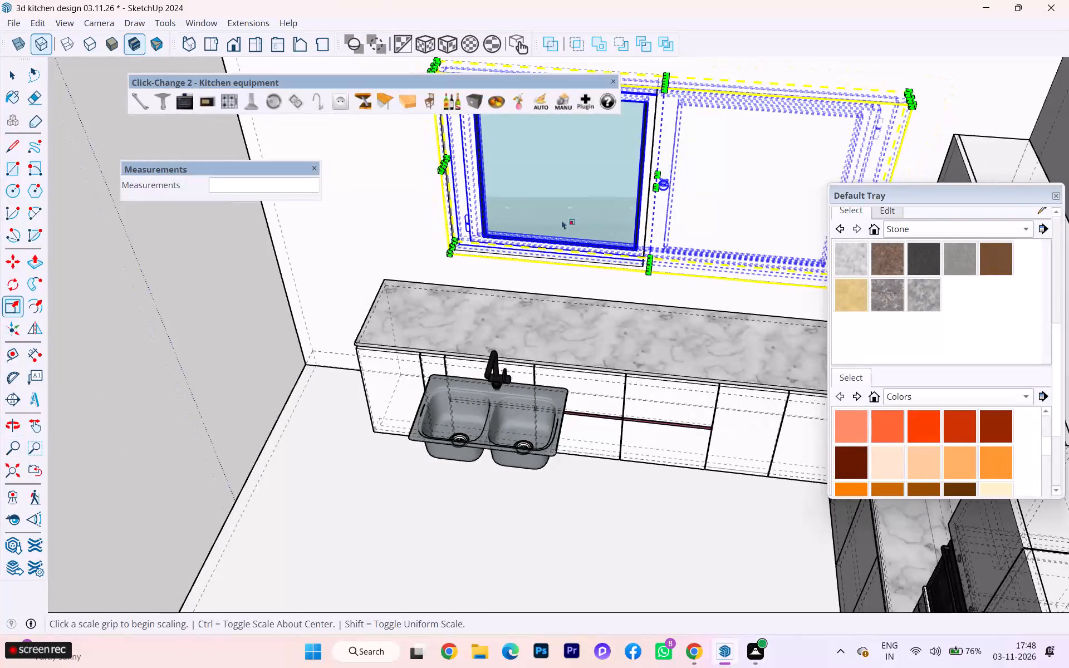
{"action": "scroll", "coordinate": [562, 220], "scroll_direction": "down", "scroll_amount": 1}
{"action": "middle_click_drag", "start_coordinate": [581, 232], "coordinate": [724, 274]}
{"action": "scroll", "coordinate": [603, 307], "scroll_direction": "down", "scroll_amount": 6}
{"action": "scroll", "coordinate": [579, 261], "scroll_direction": "up", "scroll_amount": 5}
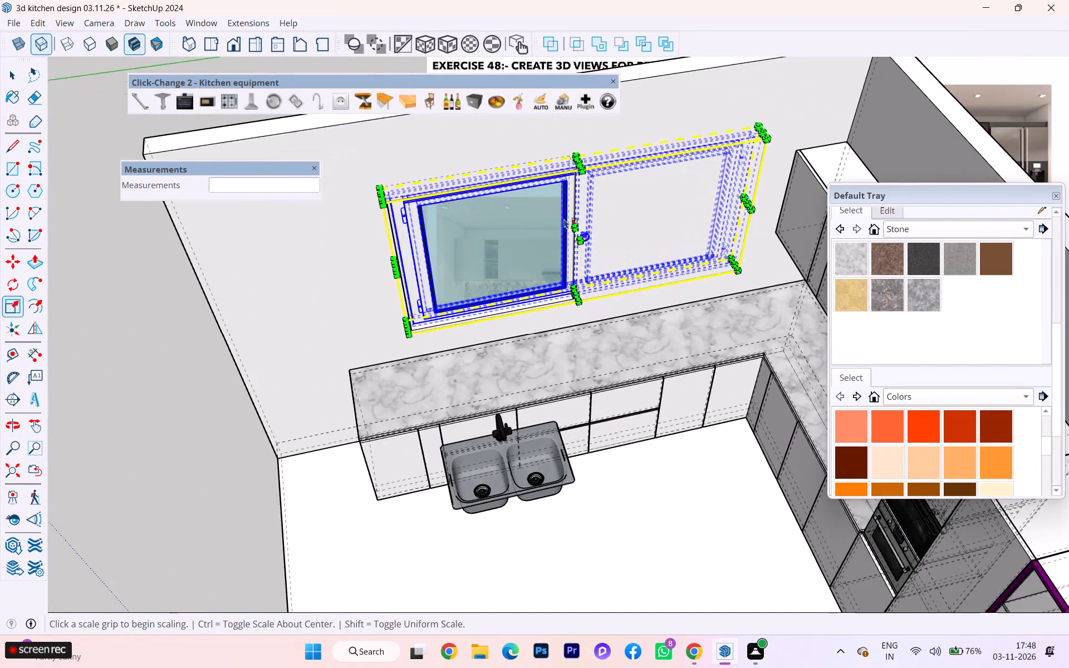
{"action": "scroll", "coordinate": [564, 219], "scroll_direction": "up", "scroll_amount": 5}
{"action": "scroll", "coordinate": [544, 204], "scroll_direction": "down", "scroll_amount": 1}
{"action": "scroll", "coordinate": [543, 203], "scroll_direction": "up", "scroll_amount": 1}
{"action": "scroll", "coordinate": [543, 203], "scroll_direction": "down", "scroll_amount": 1}
{"action": "scroll", "coordinate": [542, 203], "scroll_direction": "up", "scroll_amount": 2}
{"action": "key", "text": "ctrl+z"}
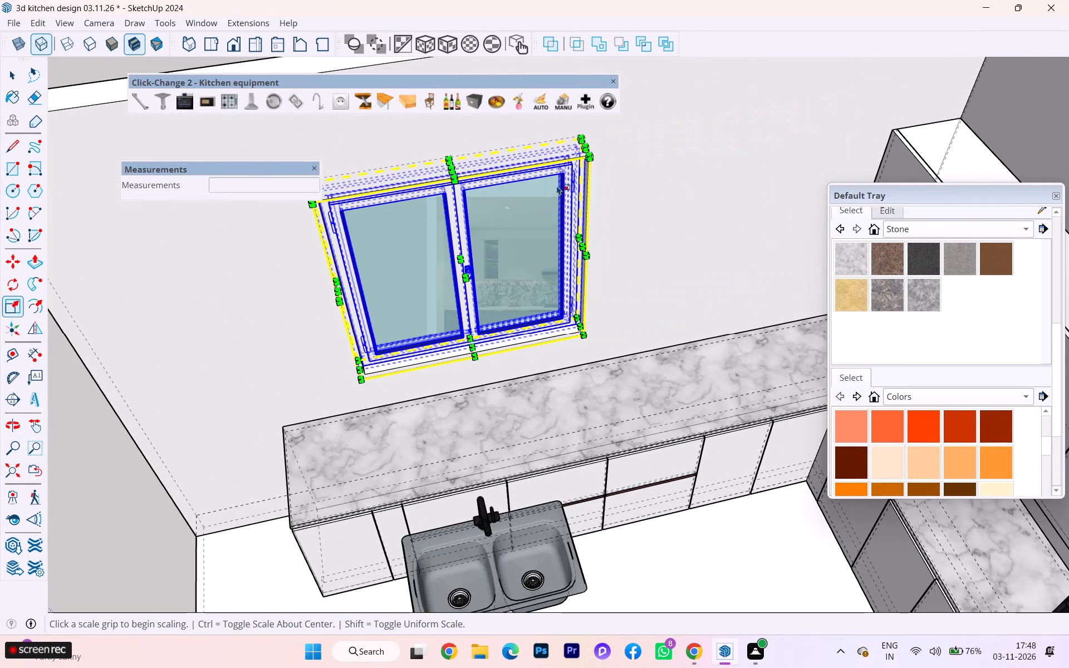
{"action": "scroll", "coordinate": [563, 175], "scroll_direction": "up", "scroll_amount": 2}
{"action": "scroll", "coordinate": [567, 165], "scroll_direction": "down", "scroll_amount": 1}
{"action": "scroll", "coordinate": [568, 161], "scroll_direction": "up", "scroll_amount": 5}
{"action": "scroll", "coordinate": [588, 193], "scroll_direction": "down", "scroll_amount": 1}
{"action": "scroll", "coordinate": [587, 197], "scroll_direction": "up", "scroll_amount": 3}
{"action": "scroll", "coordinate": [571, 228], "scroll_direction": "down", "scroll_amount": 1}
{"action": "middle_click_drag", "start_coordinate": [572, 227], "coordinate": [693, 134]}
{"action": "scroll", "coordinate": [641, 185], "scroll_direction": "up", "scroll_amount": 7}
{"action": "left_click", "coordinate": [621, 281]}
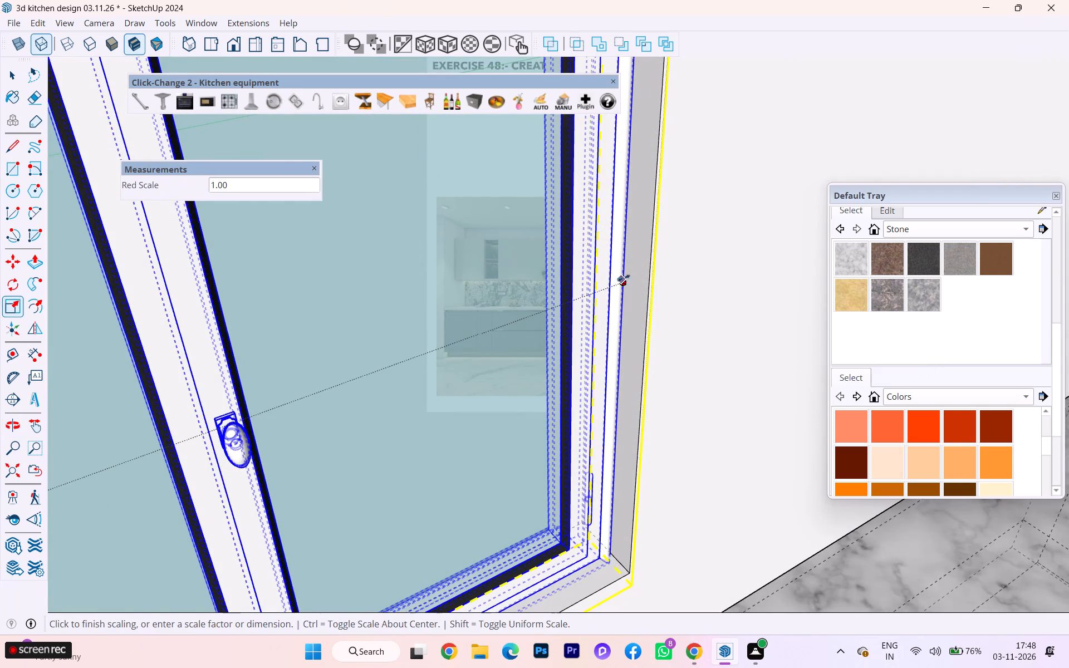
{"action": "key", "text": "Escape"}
Scale the window's width along the red axis from the side farthest from the tall cabinets, at a factor of 0.99.
{"action": "scroll", "coordinate": [630, 225], "scroll_direction": "down", "scroll_amount": 1}
{"action": "scroll", "coordinate": [631, 224], "scroll_direction": "up", "scroll_amount": 1}
{"action": "scroll", "coordinate": [633, 223], "scroll_direction": "down", "scroll_amount": 12}
{"action": "scroll", "coordinate": [661, 191], "scroll_direction": "up", "scroll_amount": 1}
{"action": "scroll", "coordinate": [401, 323], "scroll_direction": "up", "scroll_amount": 7}
{"action": "scroll", "coordinate": [305, 362], "scroll_direction": "down", "scroll_amount": 2}
{"action": "middle_click_drag", "start_coordinate": [290, 357], "coordinate": [193, 316]}
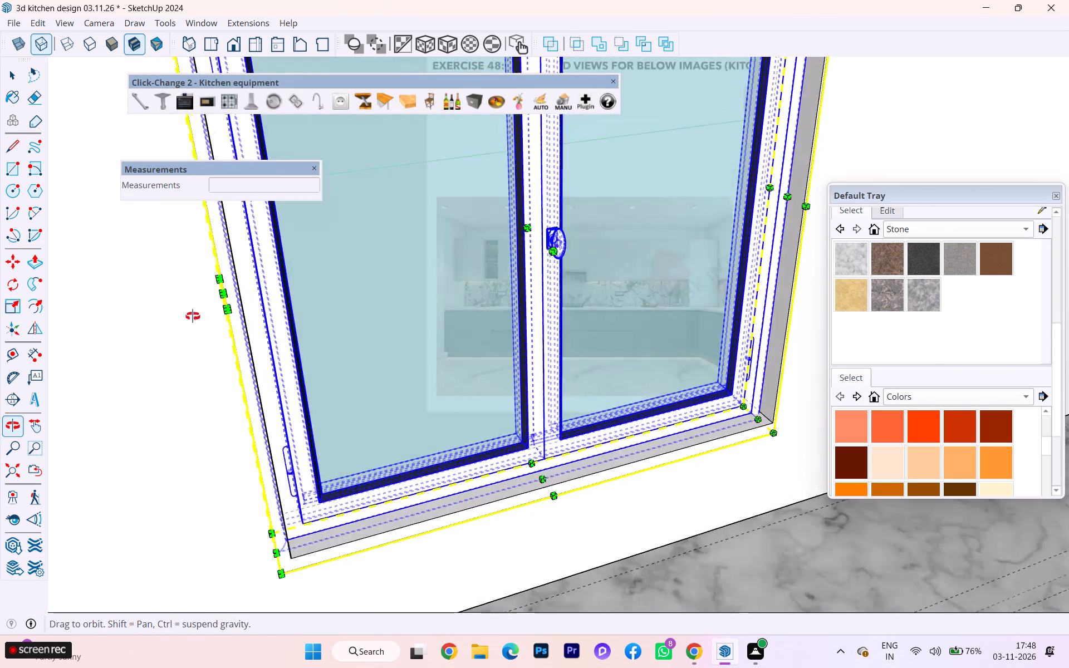
{"action": "middle_click_drag", "start_coordinate": [193, 316], "coordinate": [158, 299]}
{"action": "scroll", "coordinate": [203, 254], "scroll_direction": "up", "scroll_amount": 1}
{"action": "left_click", "coordinate": [199, 244]}
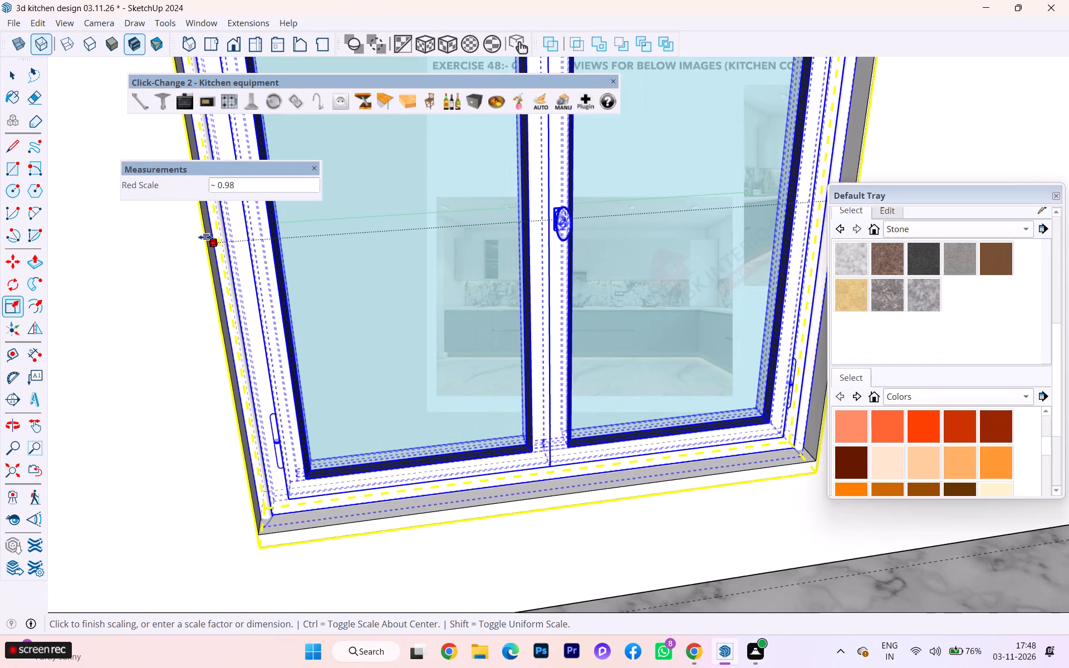
{"action": "left_click", "coordinate": [202, 239]}
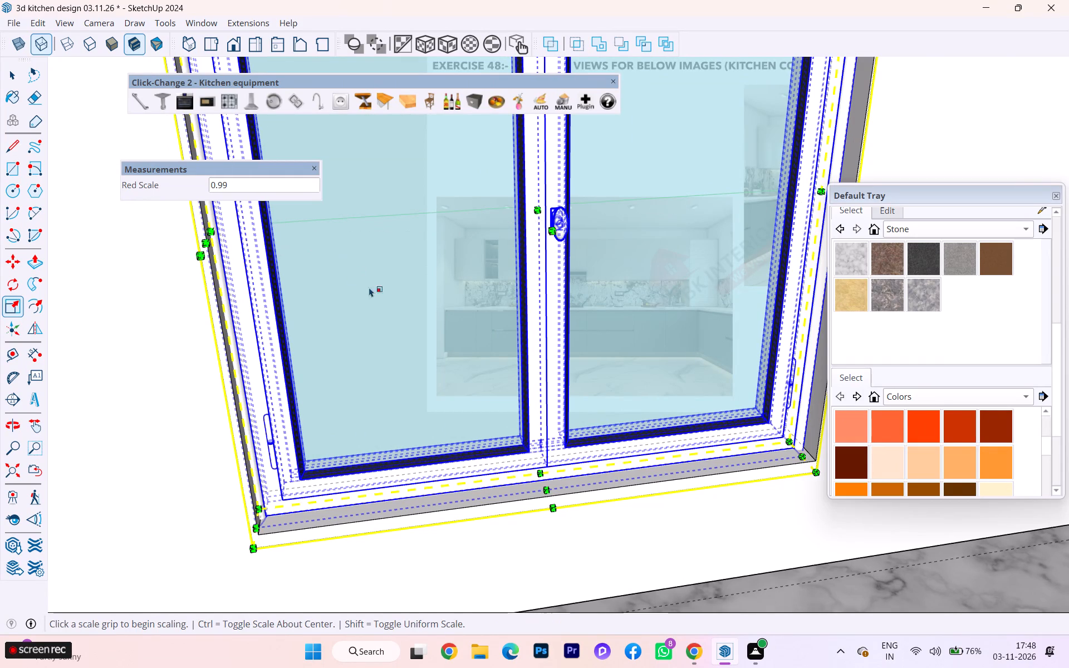
Scale the window's height along the blue axis from its bottom middle to the opening's lower edge, at a factor of about 0.98.
{"action": "scroll", "coordinate": [424, 451], "scroll_direction": "up", "scroll_amount": 6}
{"action": "scroll", "coordinate": [586, 460], "scroll_direction": "down", "scroll_amount": 2}
{"action": "middle_click_drag", "start_coordinate": [583, 448], "coordinate": [512, 249]}
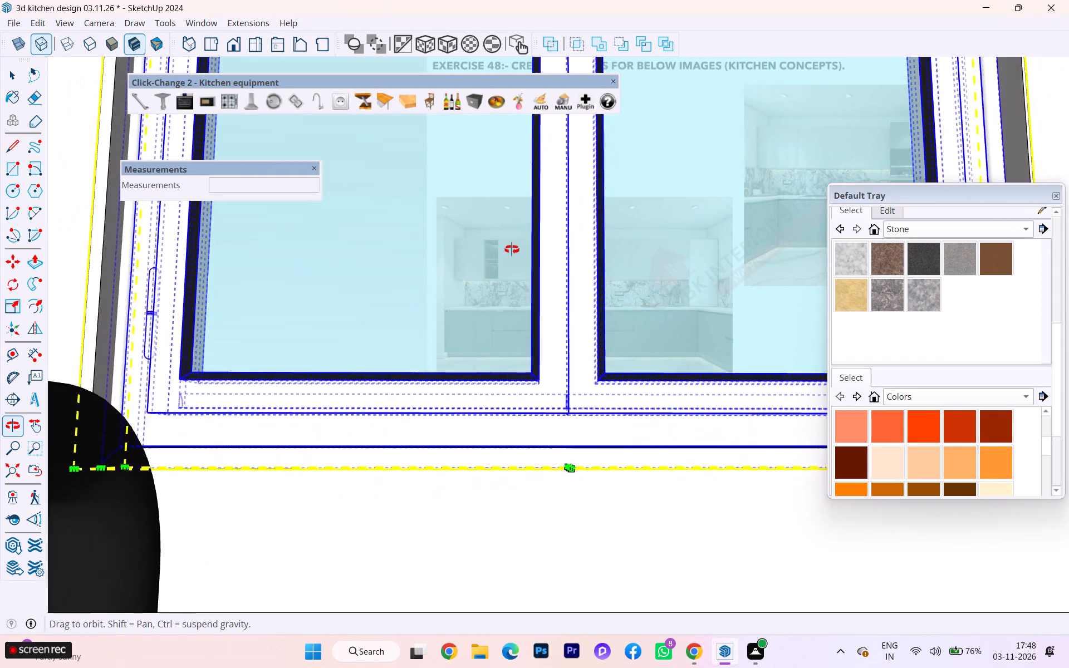
{"action": "middle_click_drag", "start_coordinate": [512, 249], "coordinate": [465, 313]}
{"action": "left_click", "coordinate": [555, 488]}
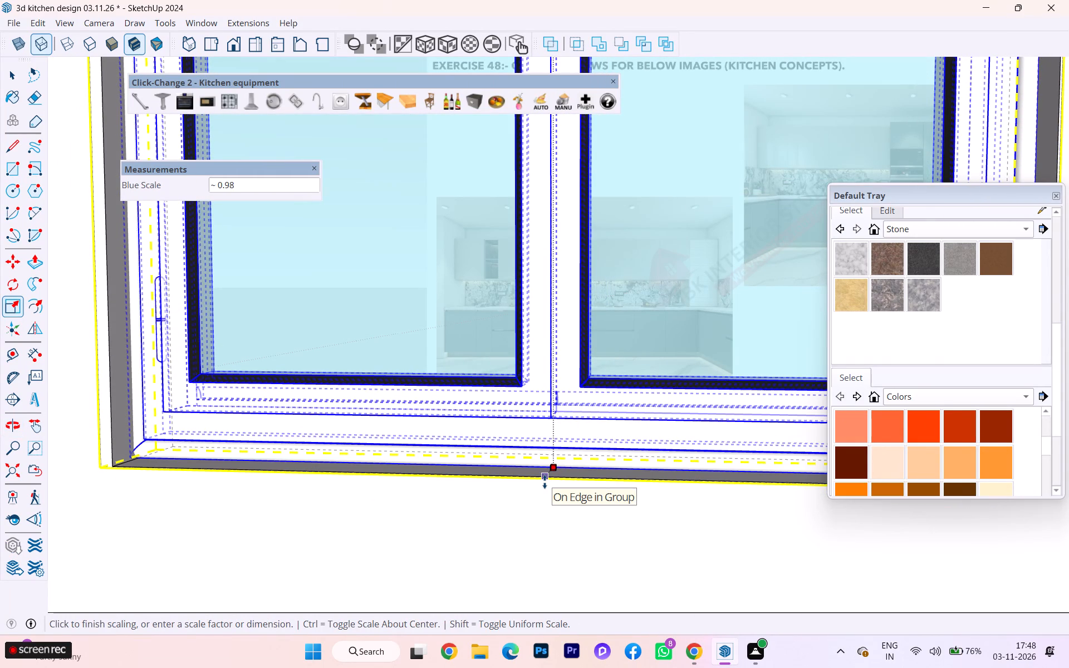
{"action": "left_click", "coordinate": [545, 482]}
Examine the window's fit in the opening from both sides of the wall with back edges hidden.
{"action": "middle_click_drag", "start_coordinate": [574, 460], "coordinate": [279, 244]}
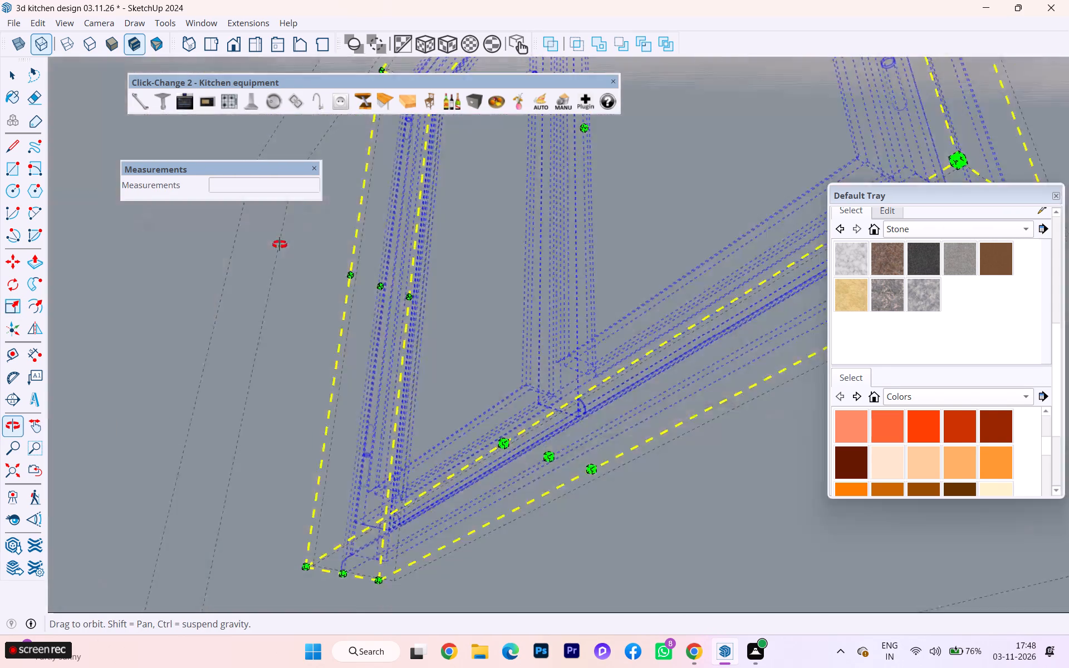
{"action": "middle_click_drag", "start_coordinate": [279, 244], "coordinate": [480, 565]}
{"action": "scroll", "coordinate": [406, 456], "scroll_direction": "down", "scroll_amount": 5}
{"action": "middle_click_drag", "start_coordinate": [476, 430], "coordinate": [542, 425]}
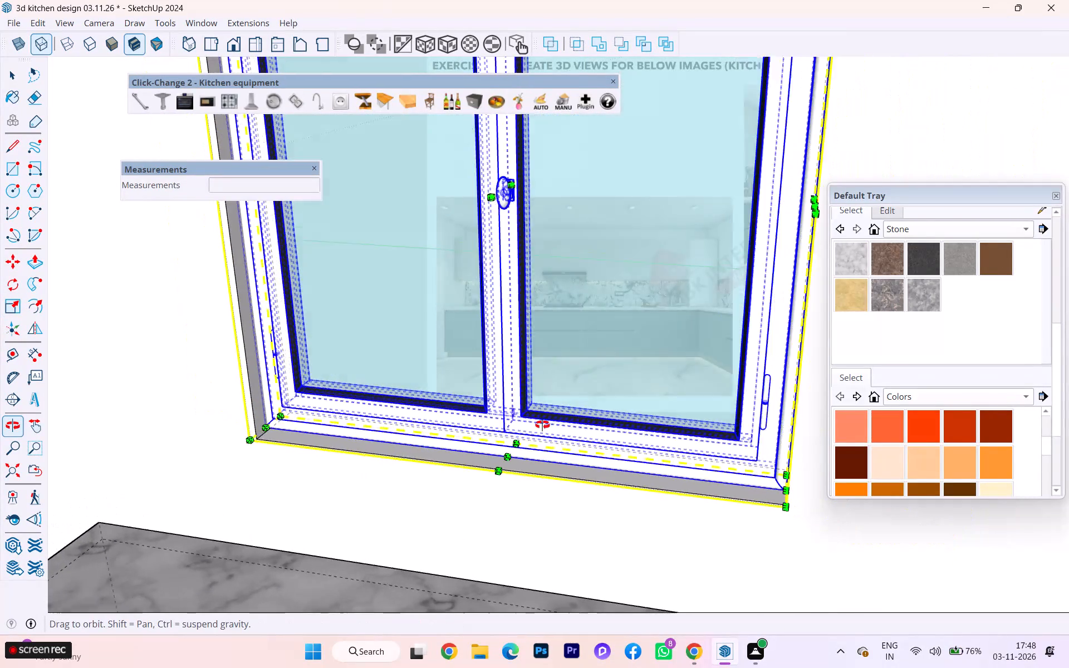
{"action": "middle_click_drag", "start_coordinate": [542, 425], "coordinate": [630, 665]}
{"action": "scroll", "coordinate": [563, 421], "scroll_direction": "down", "scroll_amount": 1}
{"action": "scroll", "coordinate": [563, 420], "scroll_direction": "up", "scroll_amount": 2}
{"action": "scroll", "coordinate": [563, 420], "scroll_direction": "down", "scroll_amount": 2}
{"action": "scroll", "coordinate": [546, 271], "scroll_direction": "down", "scroll_amount": 2}
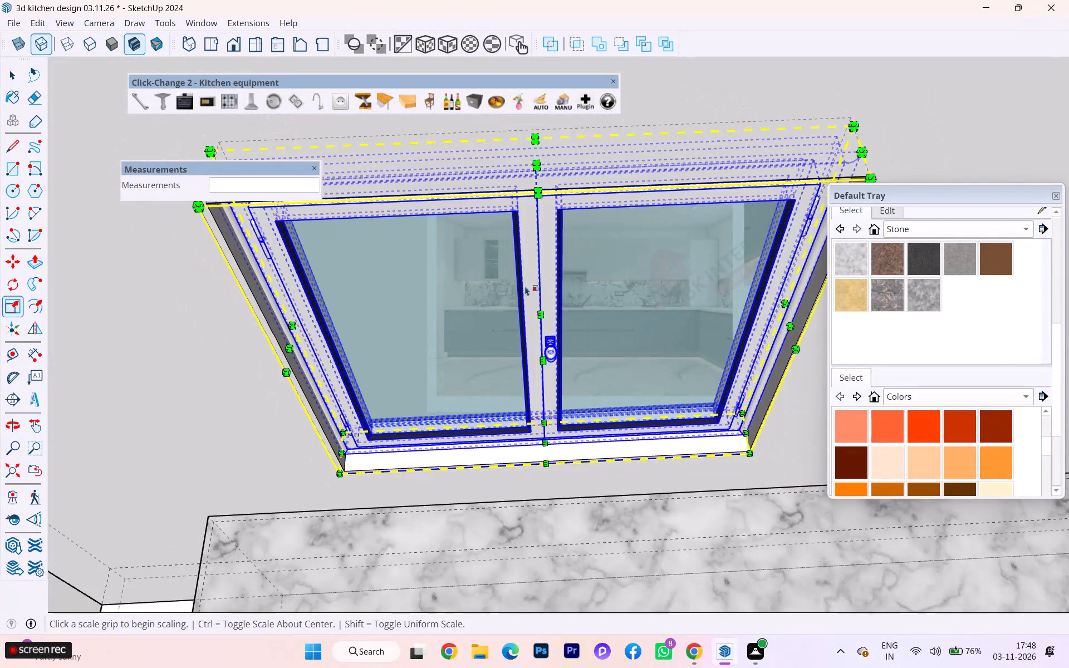
{"action": "key", "text": "k"}
{"action": "scroll", "coordinate": [562, 313], "scroll_direction": "down", "scroll_amount": 1}
{"action": "middle_click_drag", "start_coordinate": [562, 313], "coordinate": [551, 146]}
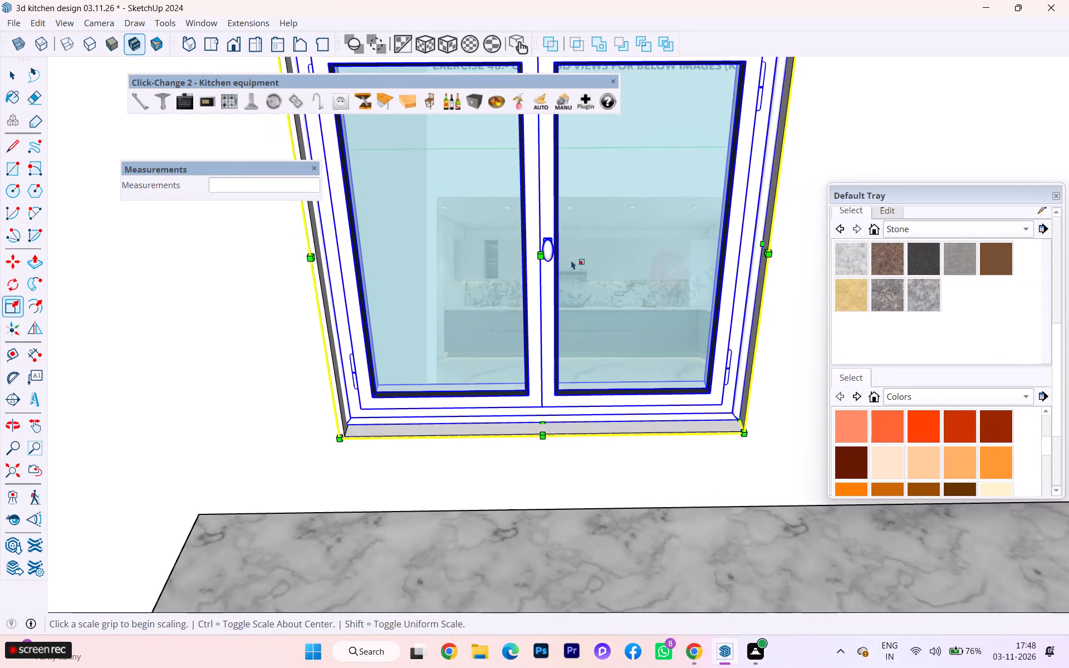
{"action": "scroll", "coordinate": [570, 262], "scroll_direction": "down", "scroll_amount": 2}
{"action": "scroll", "coordinate": [569, 265], "scroll_direction": "up", "scroll_amount": 2}
{"action": "scroll", "coordinate": [571, 266], "scroll_direction": "down", "scroll_amount": 1}
{"action": "middle_click_drag", "start_coordinate": [574, 257], "coordinate": [568, 146]}
{"action": "scroll", "coordinate": [562, 316], "scroll_direction": "down", "scroll_amount": 4}
{"action": "scroll", "coordinate": [500, 318], "scroll_direction": "down", "scroll_amount": 3}
{"action": "middle_click_drag", "start_coordinate": [499, 317], "coordinate": [832, 372]}
{"action": "middle_click_drag", "start_coordinate": [523, 306], "coordinate": [958, 294]}
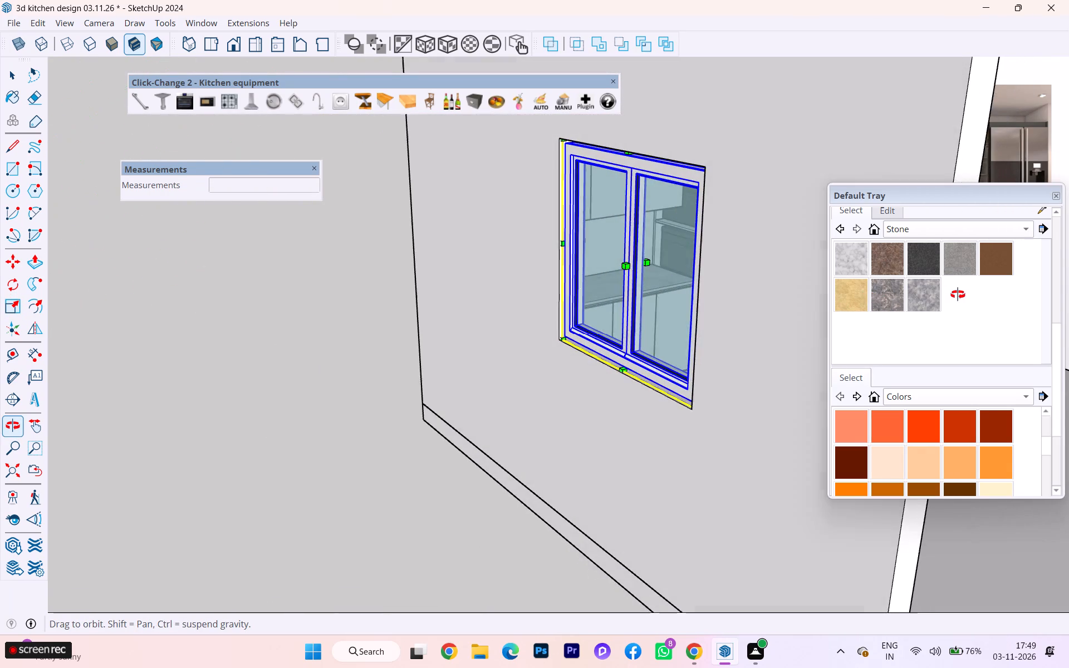
{"action": "middle_click_drag", "start_coordinate": [958, 294], "coordinate": [1068, 262]}
{"action": "scroll", "coordinate": [698, 203], "scroll_direction": "up", "scroll_amount": 1}
{"action": "scroll", "coordinate": [698, 203], "scroll_direction": "down", "scroll_amount": 1}
{"action": "scroll", "coordinate": [698, 203], "scroll_direction": "up", "scroll_amount": 3}
{"action": "scroll", "coordinate": [715, 188], "scroll_direction": "down", "scroll_amount": 2}
{"action": "middle_click_drag", "start_coordinate": [673, 194], "coordinate": [666, 198]}
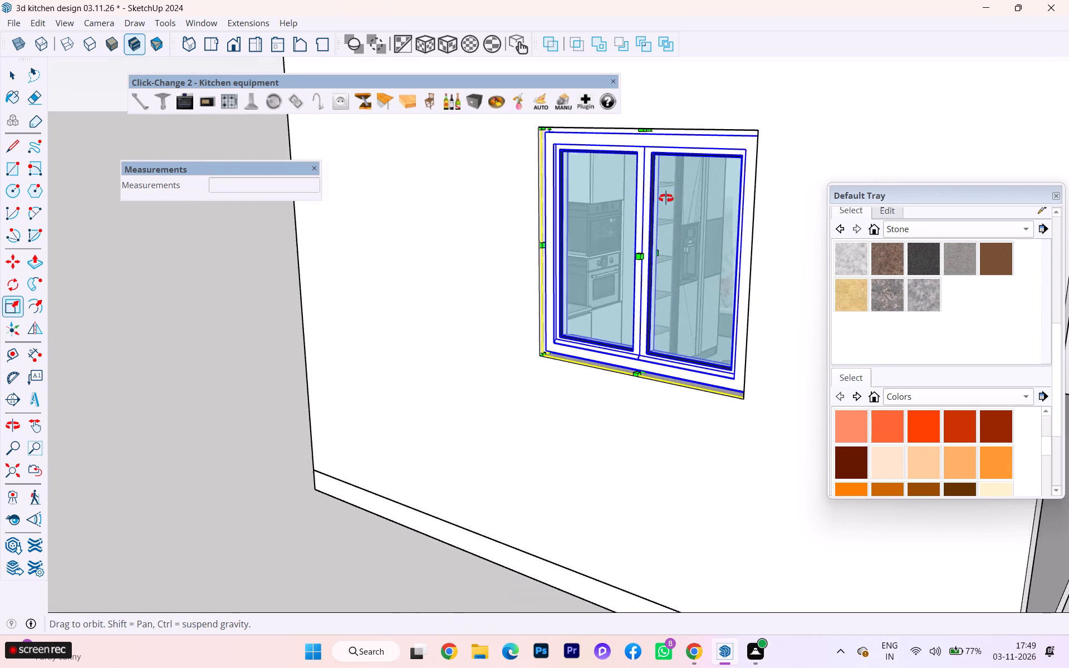
{"action": "middle_click_drag", "start_coordinate": [666, 198], "coordinate": [51, 289]}
{"action": "scroll", "coordinate": [168, 137], "scroll_direction": "up", "scroll_amount": 4}
{"action": "scroll", "coordinate": [211, 136], "scroll_direction": "down", "scroll_amount": 3}
{"action": "middle_click_drag", "start_coordinate": [242, 155], "coordinate": [291, 190]}
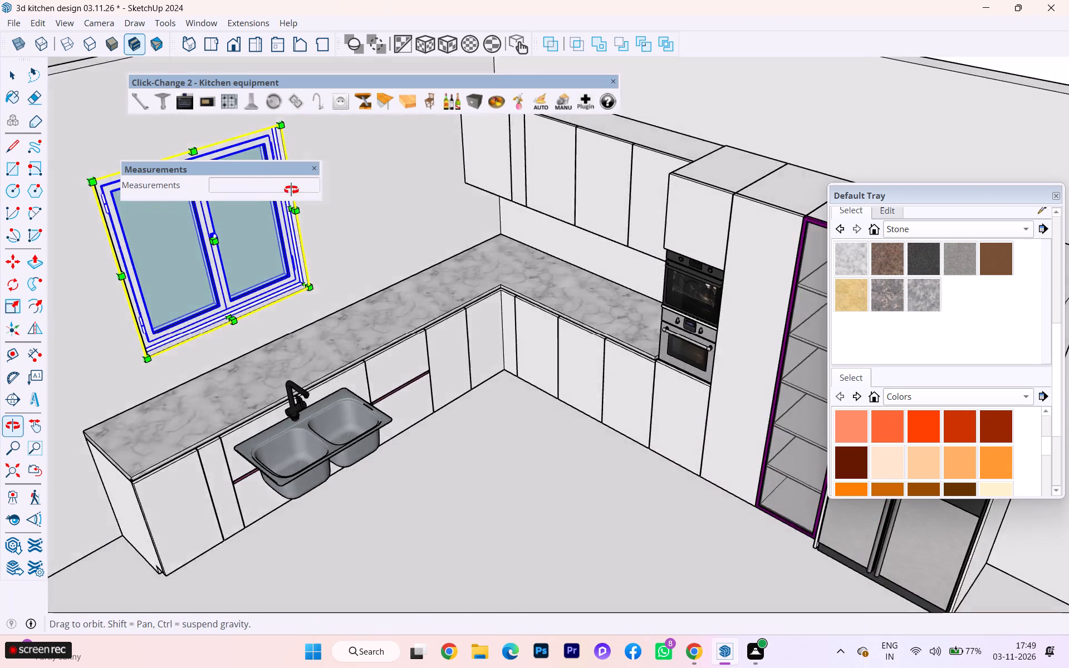
{"action": "middle_click_drag", "start_coordinate": [291, 190], "coordinate": [413, 291]}
Scale the window's height along the blue axis from its top middle, at a factor of 1.01.
{"action": "key", "text": "k"}
{"action": "scroll", "coordinate": [122, 248], "scroll_direction": "up", "scroll_amount": 2}
{"action": "scroll", "coordinate": [117, 258], "scroll_direction": "down", "scroll_amount": 1}
{"action": "scroll", "coordinate": [115, 264], "scroll_direction": "up", "scroll_amount": 3}
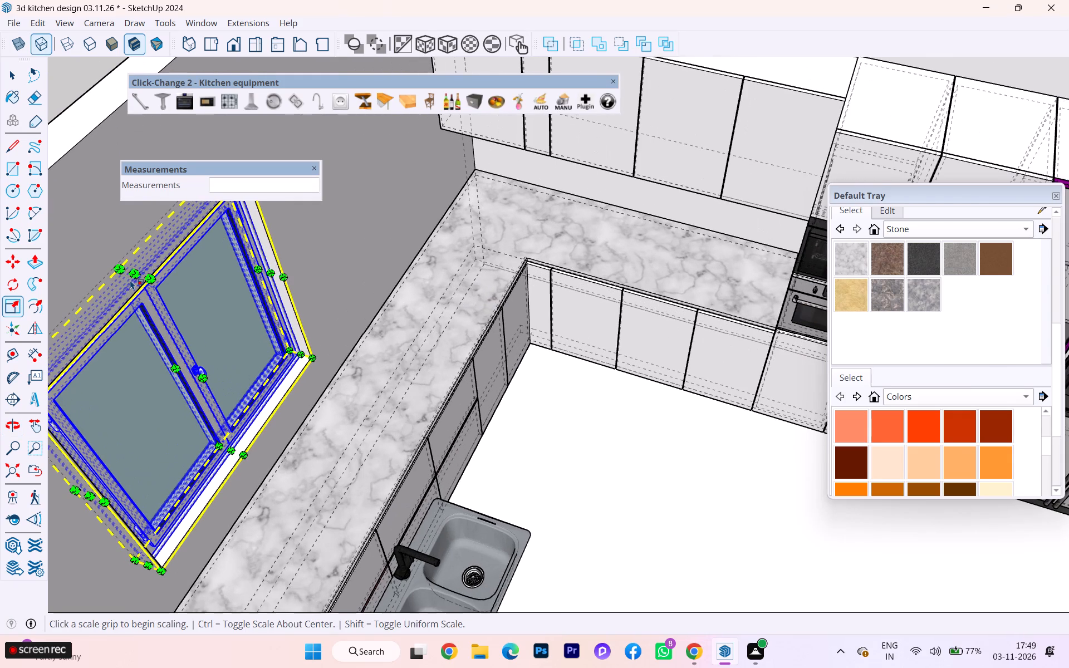
{"action": "left_click", "coordinate": [136, 274]}
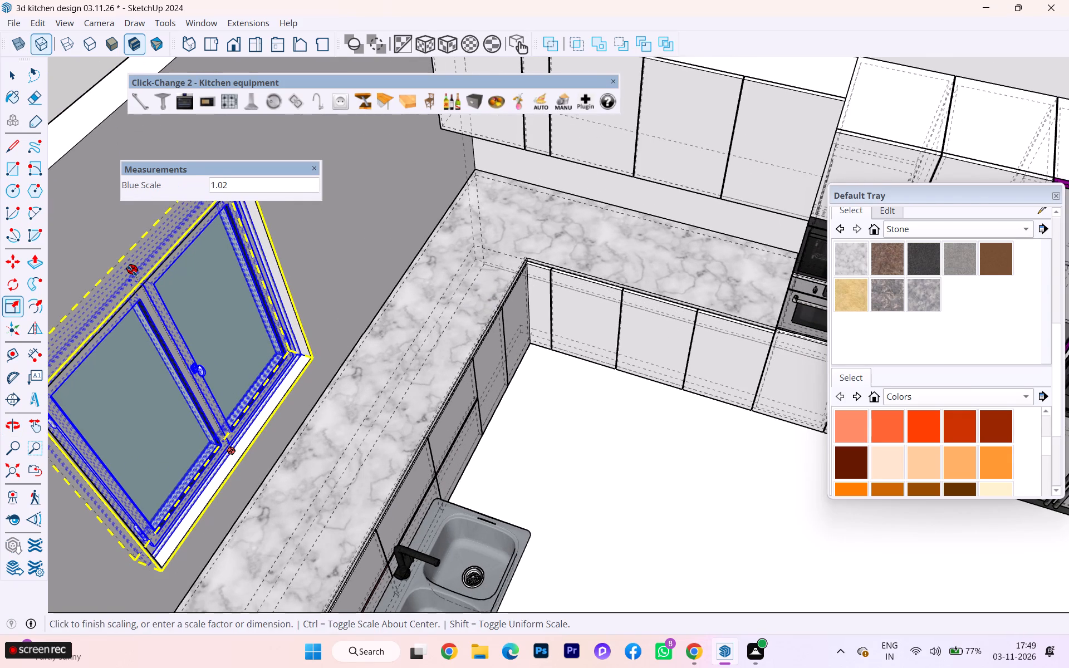
{"action": "left_click", "coordinate": [131, 273]}
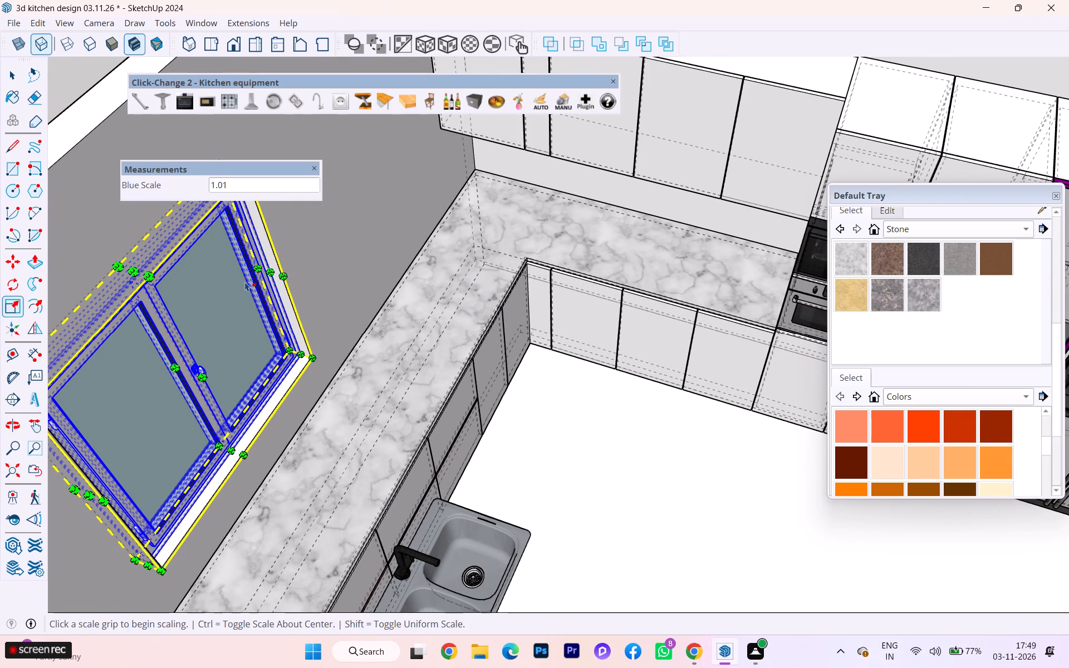
Hide the back edges and examine the window frame's sides, top and corners against the wall opening.
{"action": "middle_click_drag", "start_coordinate": [239, 281], "coordinate": [109, 185]}
{"action": "key", "text": "k"}
{"action": "scroll", "coordinate": [256, 322], "scroll_direction": "down", "scroll_amount": 3}
{"action": "middle_click_drag", "start_coordinate": [264, 330], "coordinate": [276, 351]}
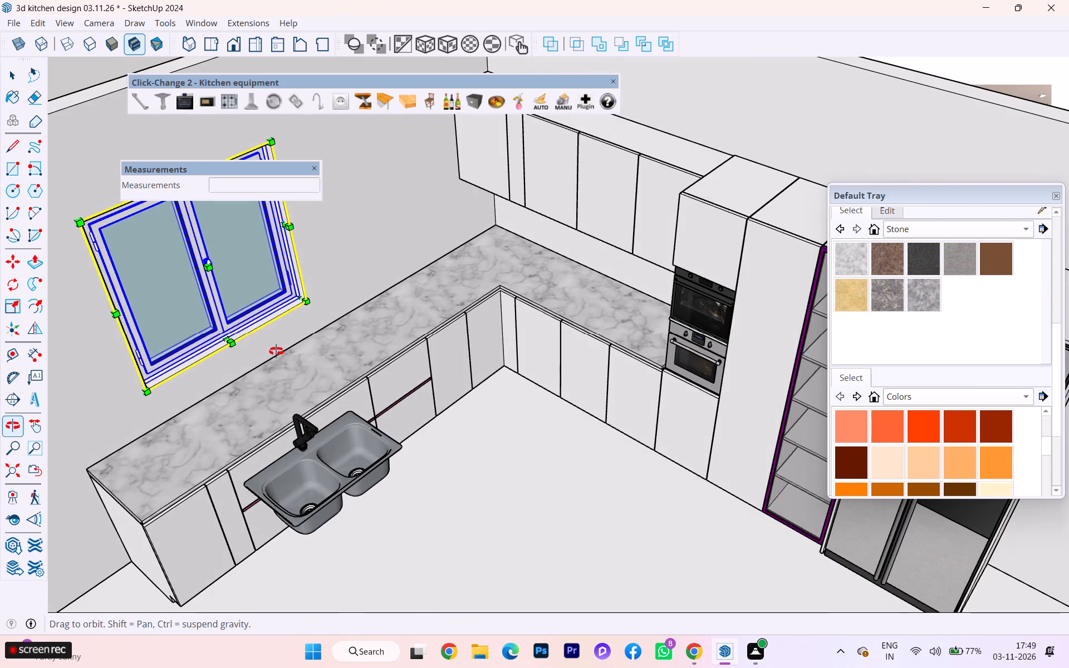
{"action": "middle_click_drag", "start_coordinate": [276, 351], "coordinate": [272, 348]}
{"action": "scroll", "coordinate": [105, 178], "scroll_direction": "up", "scroll_amount": 4}
{"action": "scroll", "coordinate": [105, 178], "scroll_direction": "down", "scroll_amount": 2}
{"action": "scroll", "coordinate": [107, 181], "scroll_direction": "up", "scroll_amount": 5}
{"action": "scroll", "coordinate": [100, 240], "scroll_direction": "down", "scroll_amount": 1}
{"action": "scroll", "coordinate": [100, 240], "scroll_direction": "up", "scroll_amount": 10}
{"action": "scroll", "coordinate": [93, 238], "scroll_direction": "down", "scroll_amount": 2}
{"action": "scroll", "coordinate": [92, 238], "scroll_direction": "up", "scroll_amount": 2}
{"action": "scroll", "coordinate": [92, 238], "scroll_direction": "down", "scroll_amount": 1}
{"action": "scroll", "coordinate": [92, 238], "scroll_direction": "up", "scroll_amount": 1}
{"action": "scroll", "coordinate": [92, 238], "scroll_direction": "down", "scroll_amount": 1}
{"action": "scroll", "coordinate": [92, 238], "scroll_direction": "up", "scroll_amount": 2}
{"action": "scroll", "coordinate": [87, 243], "scroll_direction": "down", "scroll_amount": 1}
{"action": "middle_click_drag", "start_coordinate": [87, 243], "coordinate": [41, 174]}
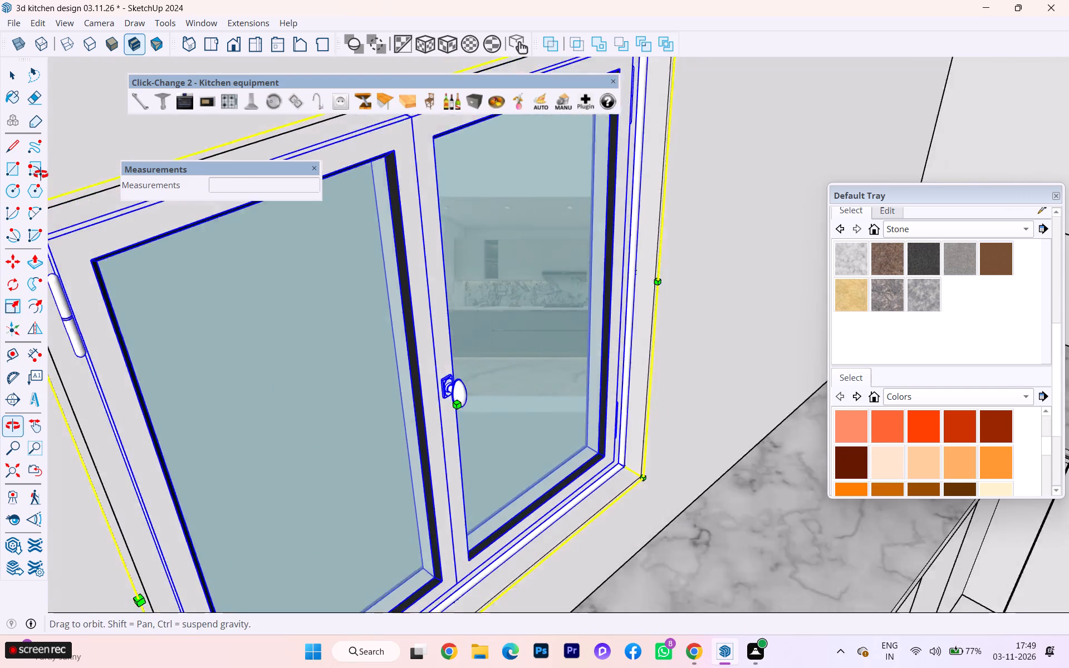
{"action": "middle_click_drag", "start_coordinate": [41, 174], "coordinate": [0, 63]}
{"action": "scroll", "coordinate": [322, 237], "scroll_direction": "down", "scroll_amount": 4}
{"action": "middle_click_drag", "start_coordinate": [325, 235], "coordinate": [224, 261]}
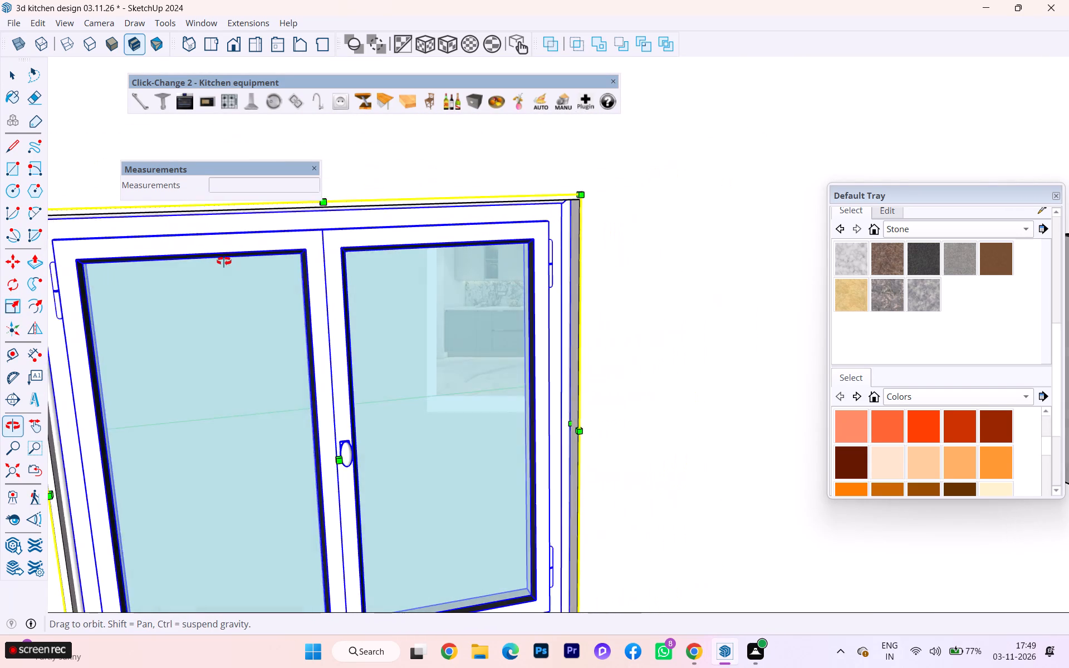
{"action": "middle_click_drag", "start_coordinate": [224, 261], "coordinate": [268, 242]}
{"action": "scroll", "coordinate": [187, 331], "scroll_direction": "up", "scroll_amount": 3}
{"action": "scroll", "coordinate": [212, 326], "scroll_direction": "down", "scroll_amount": 10}
{"action": "middle_click_drag", "start_coordinate": [443, 264], "coordinate": [404, 283]}
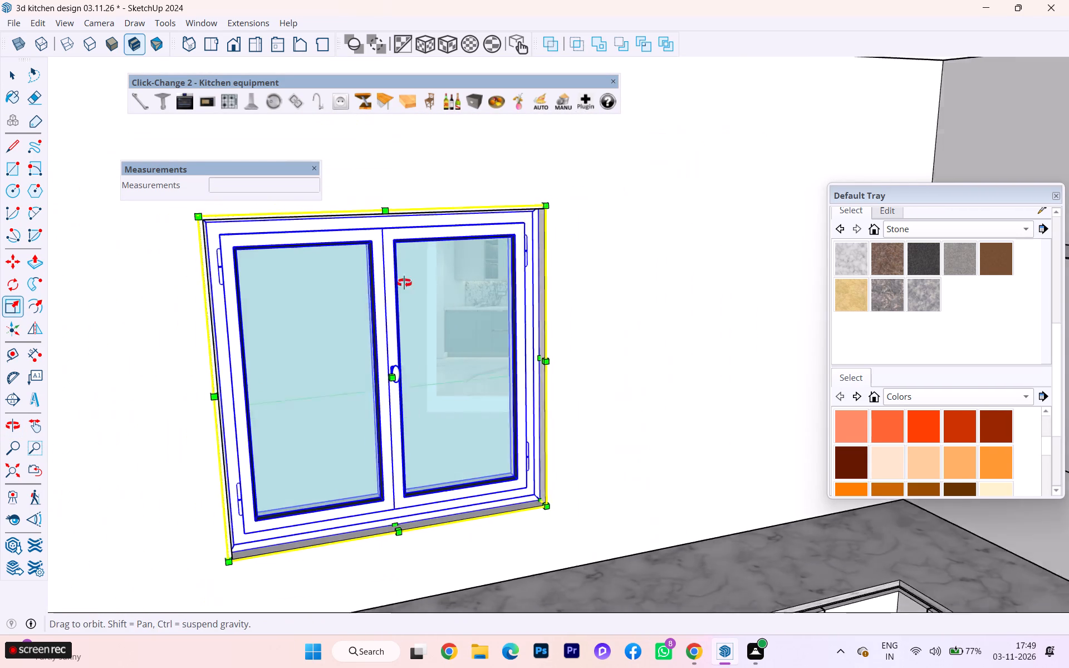
{"action": "middle_click_drag", "start_coordinate": [404, 283], "coordinate": [292, 303]}
{"action": "scroll", "coordinate": [215, 333], "scroll_direction": "up", "scroll_amount": 9}
{"action": "scroll", "coordinate": [222, 328], "scroll_direction": "down", "scroll_amount": 1}
{"action": "scroll", "coordinate": [227, 325], "scroll_direction": "up", "scroll_amount": 1}
{"action": "scroll", "coordinate": [227, 324], "scroll_direction": "down", "scroll_amount": 1}
{"action": "scroll", "coordinate": [228, 323], "scroll_direction": "up", "scroll_amount": 4}
{"action": "scroll", "coordinate": [230, 321], "scroll_direction": "down", "scroll_amount": 1}
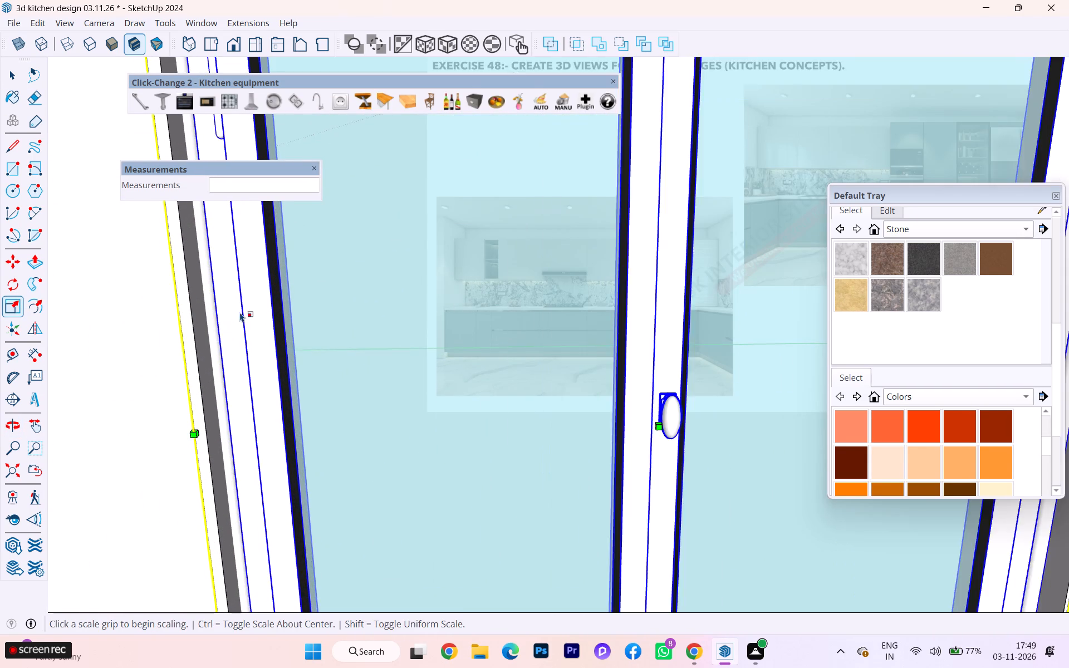
{"action": "scroll", "coordinate": [239, 313], "scroll_direction": "up", "scroll_amount": 1}
{"action": "scroll", "coordinate": [239, 313], "scroll_direction": "down", "scroll_amount": 3}
{"action": "scroll", "coordinate": [240, 312], "scroll_direction": "up", "scroll_amount": 1}
{"action": "middle_click_drag", "start_coordinate": [246, 307], "coordinate": [294, 371]}
{"action": "scroll", "coordinate": [263, 299], "scroll_direction": "down", "scroll_amount": 1}
{"action": "scroll", "coordinate": [294, 371], "scroll_direction": "down", "scroll_amount": 3}
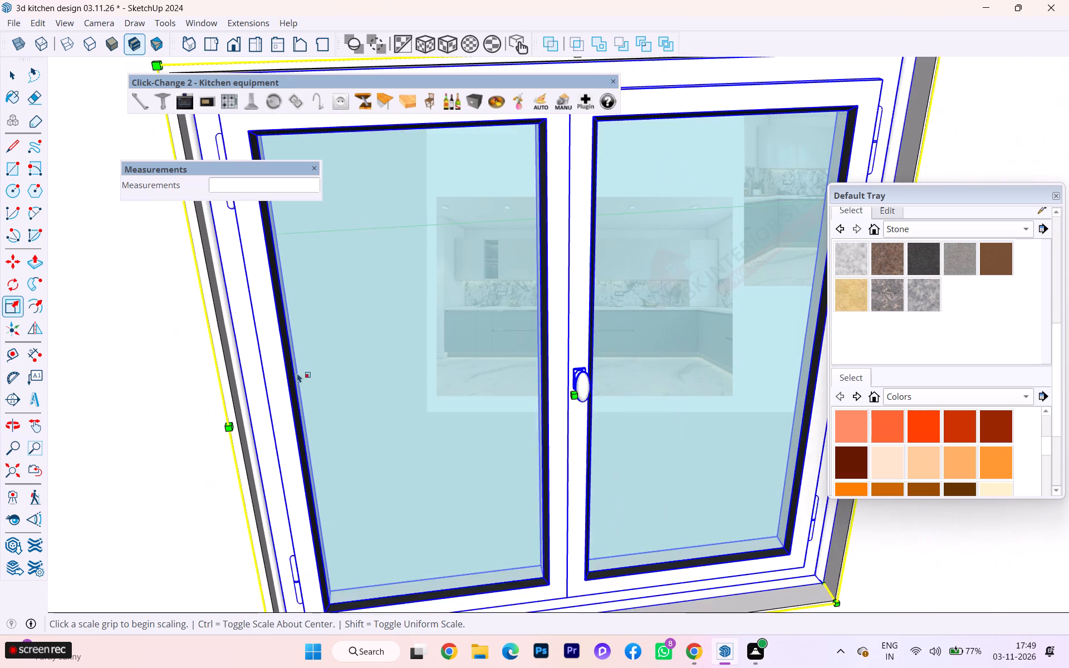
{"action": "scroll", "coordinate": [297, 373], "scroll_direction": "down", "scroll_amount": 2}
{"action": "scroll", "coordinate": [299, 374], "scroll_direction": "up", "scroll_amount": 3}
{"action": "scroll", "coordinate": [299, 374], "scroll_direction": "down", "scroll_amount": 5}
{"action": "scroll", "coordinate": [317, 396], "scroll_direction": "up", "scroll_amount": 1}
{"action": "scroll", "coordinate": [317, 396], "scroll_direction": "down", "scroll_amount": 2}
{"action": "scroll", "coordinate": [323, 395], "scroll_direction": "up", "scroll_amount": 4}
{"action": "scroll", "coordinate": [325, 395], "scroll_direction": "down", "scroll_amount": 2}
{"action": "scroll", "coordinate": [335, 391], "scroll_direction": "up", "scroll_amount": 2}
{"action": "scroll", "coordinate": [480, 260], "scroll_direction": "up", "scroll_amount": 3}
{"action": "scroll", "coordinate": [491, 253], "scroll_direction": "down", "scroll_amount": 2}
{"action": "scroll", "coordinate": [491, 253], "scroll_direction": "up", "scroll_amount": 2}
{"action": "scroll", "coordinate": [508, 232], "scroll_direction": "down", "scroll_amount": 4}
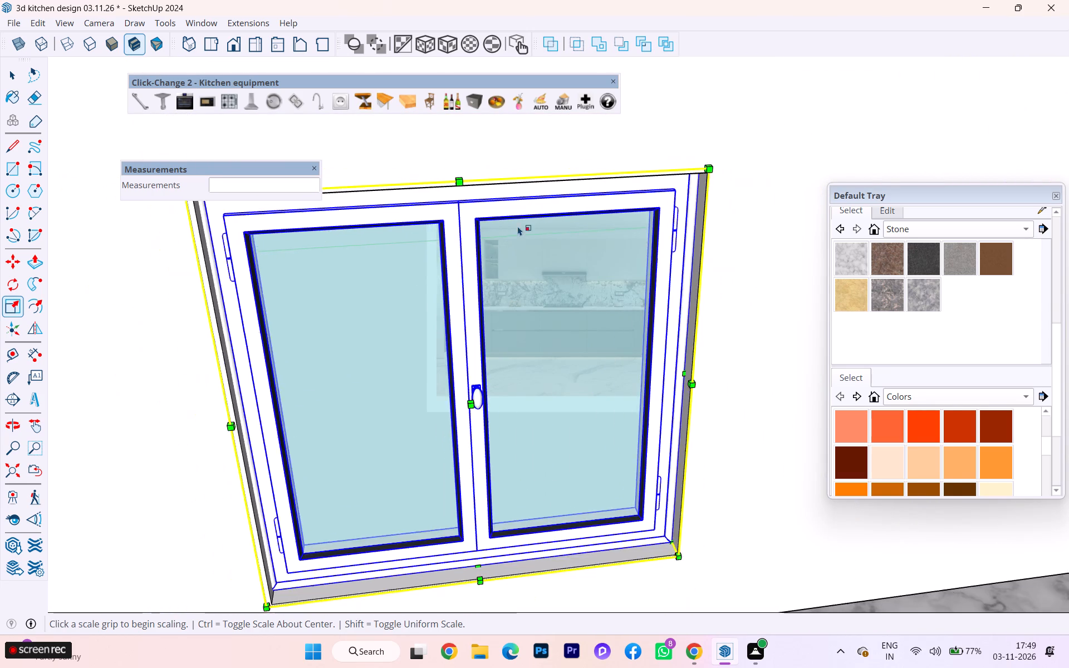
{"action": "scroll", "coordinate": [601, 222], "scroll_direction": "down", "scroll_amount": 3}
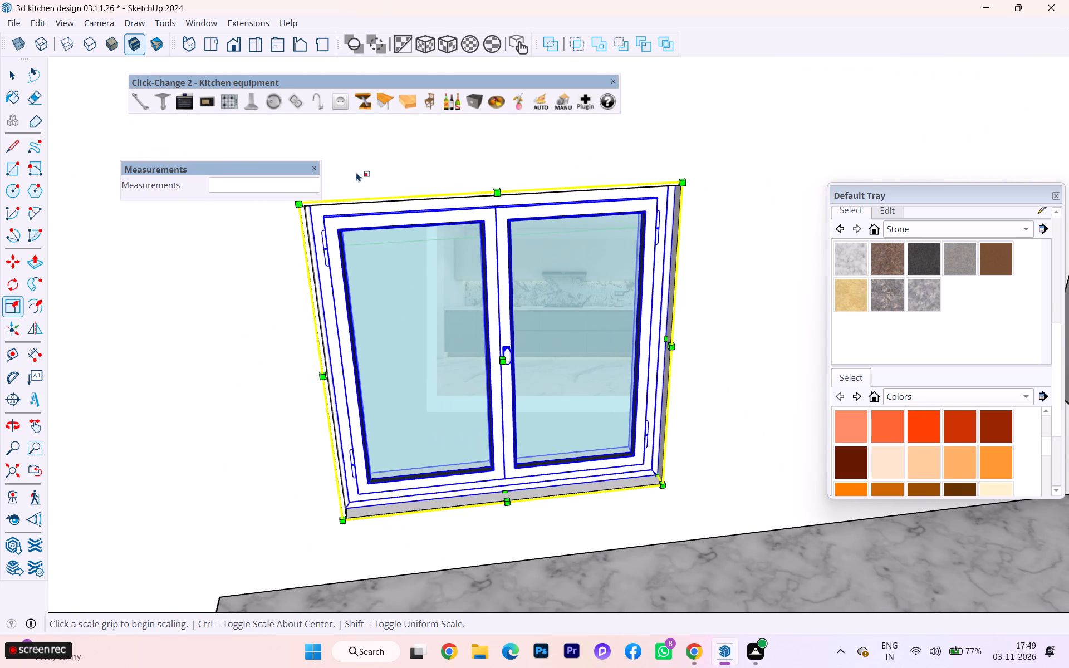
Scale the window uniformly from its upper-left corner to the matching corner of the wall opening, at a factor of 0.99.
{"action": "scroll", "coordinate": [254, 215], "scroll_direction": "up", "scroll_amount": 1}
{"action": "scroll", "coordinate": [256, 215], "scroll_direction": "down", "scroll_amount": 1}
{"action": "scroll", "coordinate": [256, 215], "scroll_direction": "up", "scroll_amount": 7}
{"action": "scroll", "coordinate": [326, 201], "scroll_direction": "up", "scroll_amount": 4}
{"action": "left_click", "coordinate": [340, 187]}
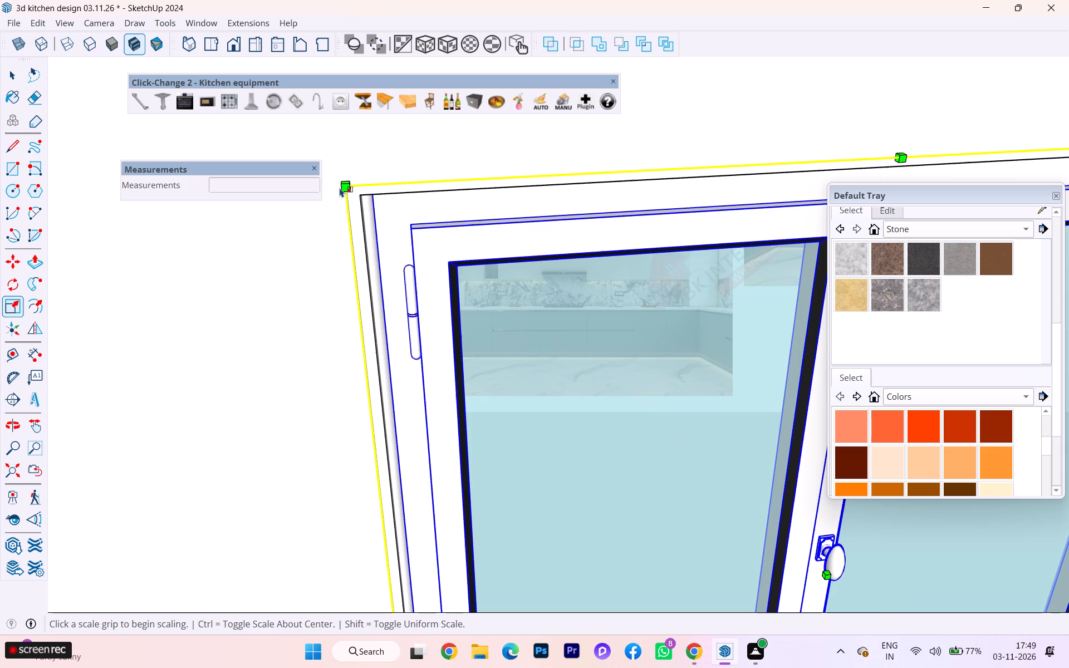
{"action": "left_click", "coordinate": [345, 188]}
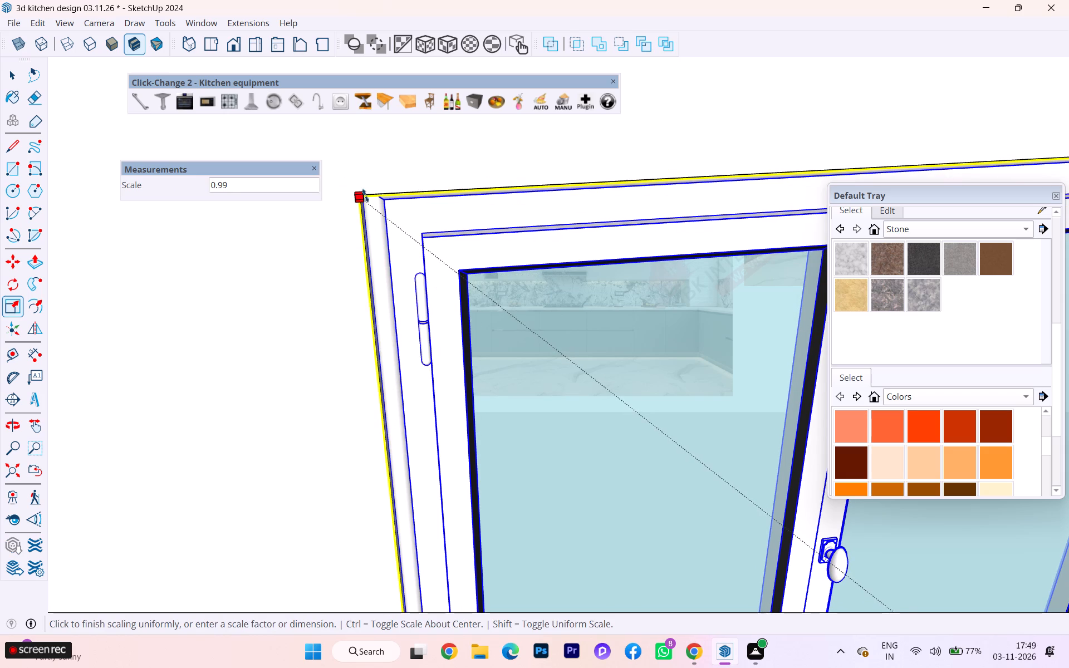
{"action": "left_click", "coordinate": [365, 195]}
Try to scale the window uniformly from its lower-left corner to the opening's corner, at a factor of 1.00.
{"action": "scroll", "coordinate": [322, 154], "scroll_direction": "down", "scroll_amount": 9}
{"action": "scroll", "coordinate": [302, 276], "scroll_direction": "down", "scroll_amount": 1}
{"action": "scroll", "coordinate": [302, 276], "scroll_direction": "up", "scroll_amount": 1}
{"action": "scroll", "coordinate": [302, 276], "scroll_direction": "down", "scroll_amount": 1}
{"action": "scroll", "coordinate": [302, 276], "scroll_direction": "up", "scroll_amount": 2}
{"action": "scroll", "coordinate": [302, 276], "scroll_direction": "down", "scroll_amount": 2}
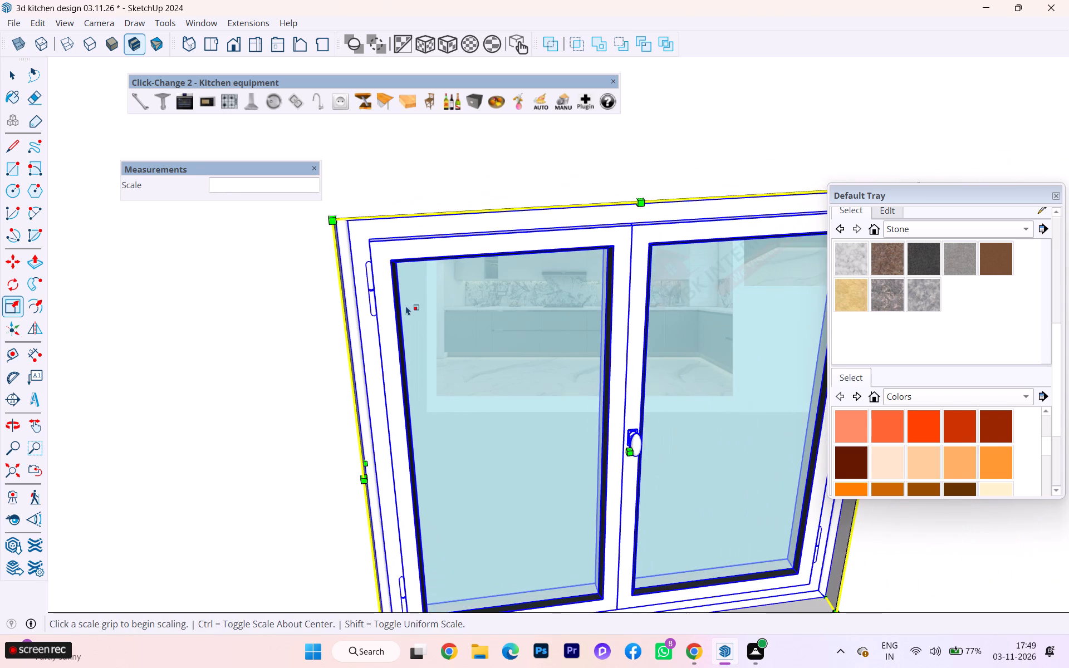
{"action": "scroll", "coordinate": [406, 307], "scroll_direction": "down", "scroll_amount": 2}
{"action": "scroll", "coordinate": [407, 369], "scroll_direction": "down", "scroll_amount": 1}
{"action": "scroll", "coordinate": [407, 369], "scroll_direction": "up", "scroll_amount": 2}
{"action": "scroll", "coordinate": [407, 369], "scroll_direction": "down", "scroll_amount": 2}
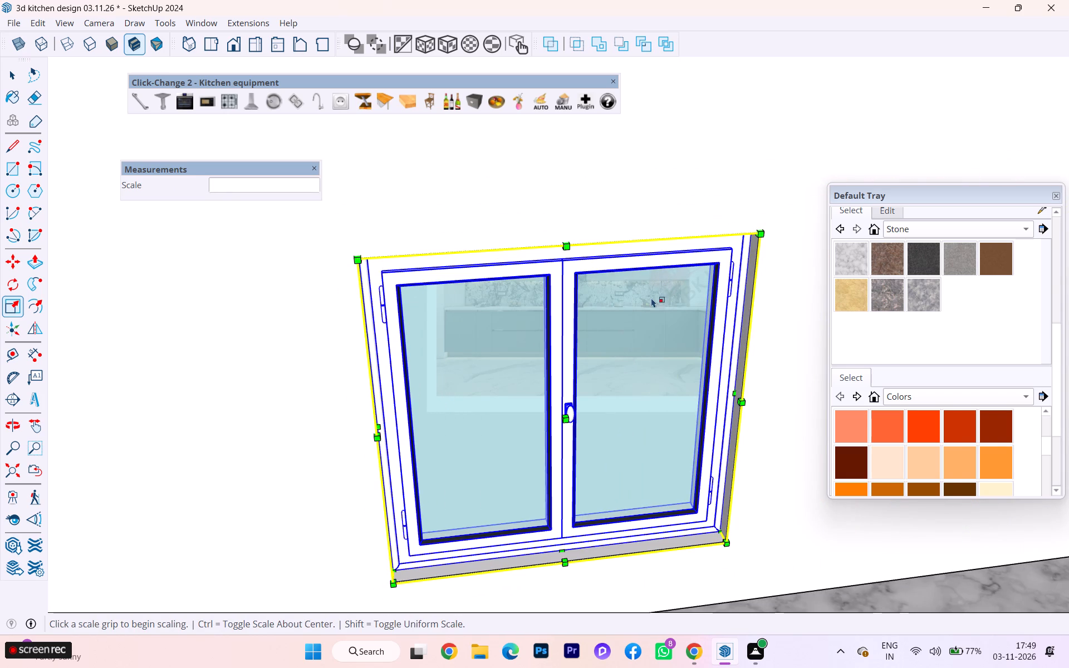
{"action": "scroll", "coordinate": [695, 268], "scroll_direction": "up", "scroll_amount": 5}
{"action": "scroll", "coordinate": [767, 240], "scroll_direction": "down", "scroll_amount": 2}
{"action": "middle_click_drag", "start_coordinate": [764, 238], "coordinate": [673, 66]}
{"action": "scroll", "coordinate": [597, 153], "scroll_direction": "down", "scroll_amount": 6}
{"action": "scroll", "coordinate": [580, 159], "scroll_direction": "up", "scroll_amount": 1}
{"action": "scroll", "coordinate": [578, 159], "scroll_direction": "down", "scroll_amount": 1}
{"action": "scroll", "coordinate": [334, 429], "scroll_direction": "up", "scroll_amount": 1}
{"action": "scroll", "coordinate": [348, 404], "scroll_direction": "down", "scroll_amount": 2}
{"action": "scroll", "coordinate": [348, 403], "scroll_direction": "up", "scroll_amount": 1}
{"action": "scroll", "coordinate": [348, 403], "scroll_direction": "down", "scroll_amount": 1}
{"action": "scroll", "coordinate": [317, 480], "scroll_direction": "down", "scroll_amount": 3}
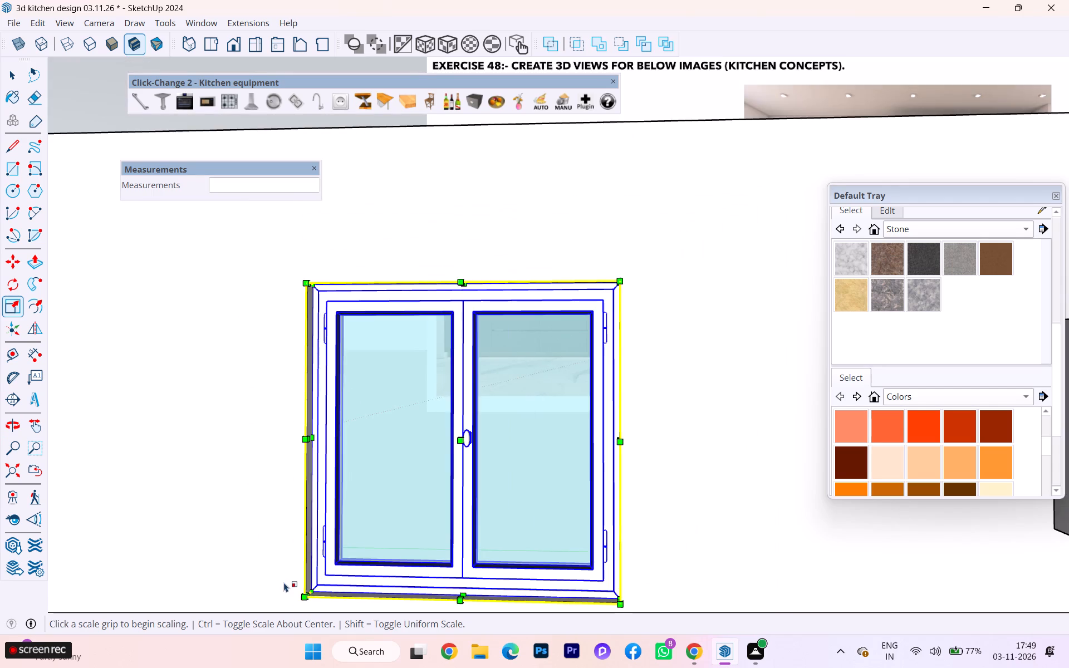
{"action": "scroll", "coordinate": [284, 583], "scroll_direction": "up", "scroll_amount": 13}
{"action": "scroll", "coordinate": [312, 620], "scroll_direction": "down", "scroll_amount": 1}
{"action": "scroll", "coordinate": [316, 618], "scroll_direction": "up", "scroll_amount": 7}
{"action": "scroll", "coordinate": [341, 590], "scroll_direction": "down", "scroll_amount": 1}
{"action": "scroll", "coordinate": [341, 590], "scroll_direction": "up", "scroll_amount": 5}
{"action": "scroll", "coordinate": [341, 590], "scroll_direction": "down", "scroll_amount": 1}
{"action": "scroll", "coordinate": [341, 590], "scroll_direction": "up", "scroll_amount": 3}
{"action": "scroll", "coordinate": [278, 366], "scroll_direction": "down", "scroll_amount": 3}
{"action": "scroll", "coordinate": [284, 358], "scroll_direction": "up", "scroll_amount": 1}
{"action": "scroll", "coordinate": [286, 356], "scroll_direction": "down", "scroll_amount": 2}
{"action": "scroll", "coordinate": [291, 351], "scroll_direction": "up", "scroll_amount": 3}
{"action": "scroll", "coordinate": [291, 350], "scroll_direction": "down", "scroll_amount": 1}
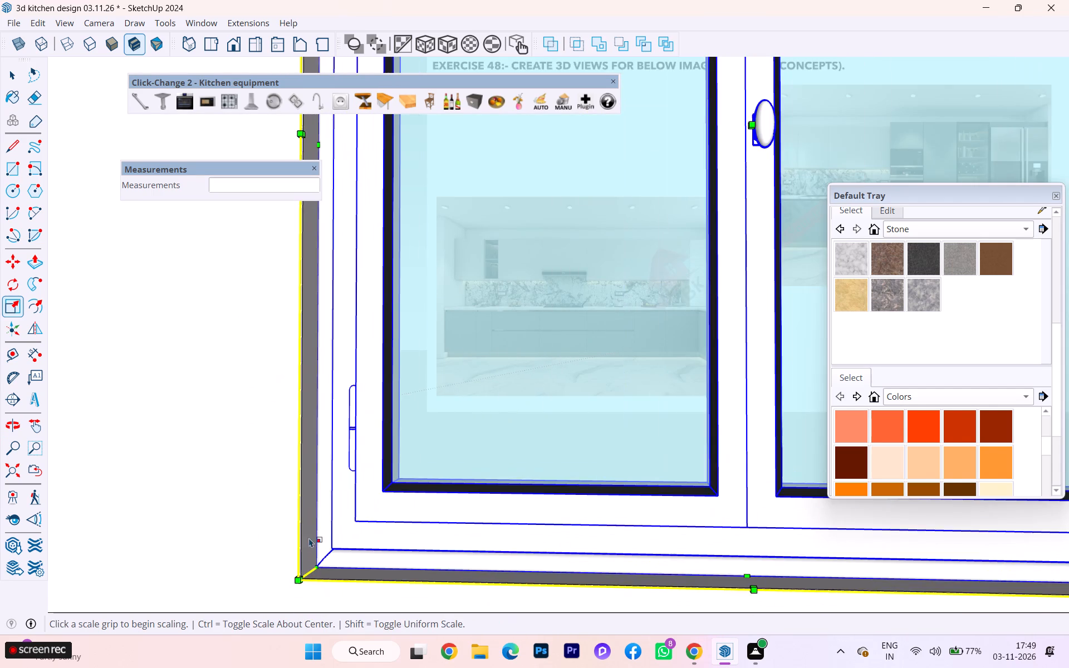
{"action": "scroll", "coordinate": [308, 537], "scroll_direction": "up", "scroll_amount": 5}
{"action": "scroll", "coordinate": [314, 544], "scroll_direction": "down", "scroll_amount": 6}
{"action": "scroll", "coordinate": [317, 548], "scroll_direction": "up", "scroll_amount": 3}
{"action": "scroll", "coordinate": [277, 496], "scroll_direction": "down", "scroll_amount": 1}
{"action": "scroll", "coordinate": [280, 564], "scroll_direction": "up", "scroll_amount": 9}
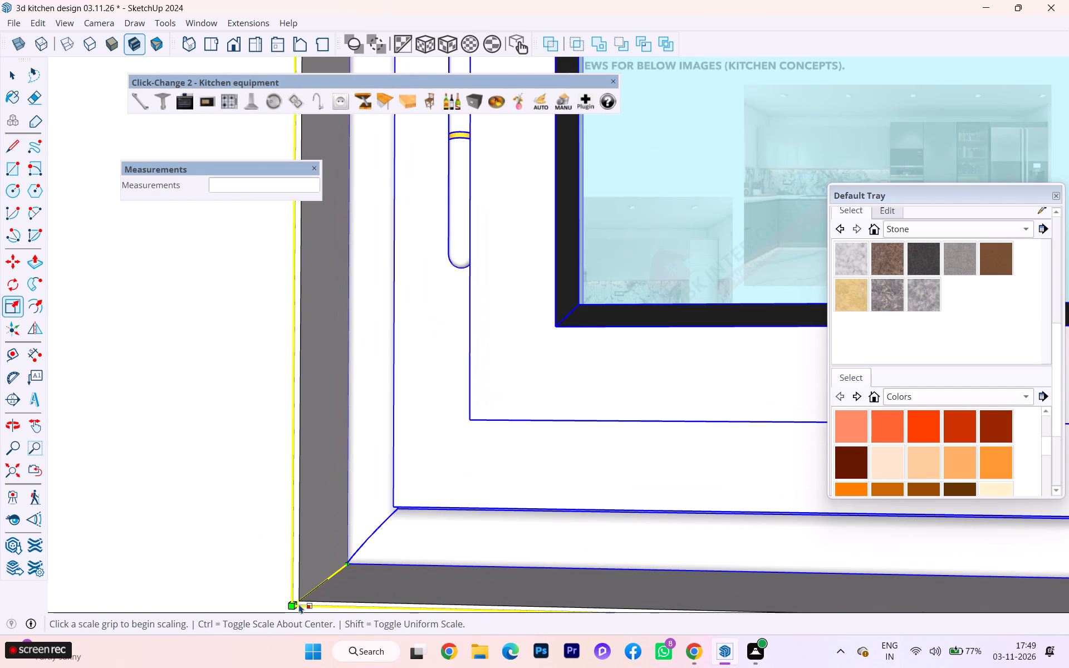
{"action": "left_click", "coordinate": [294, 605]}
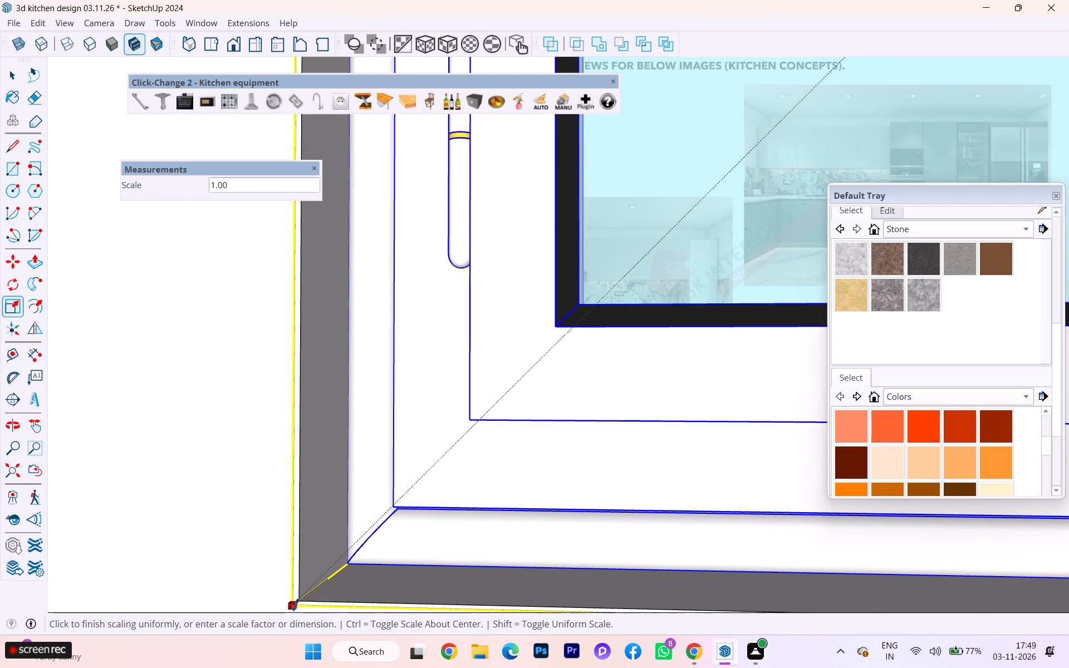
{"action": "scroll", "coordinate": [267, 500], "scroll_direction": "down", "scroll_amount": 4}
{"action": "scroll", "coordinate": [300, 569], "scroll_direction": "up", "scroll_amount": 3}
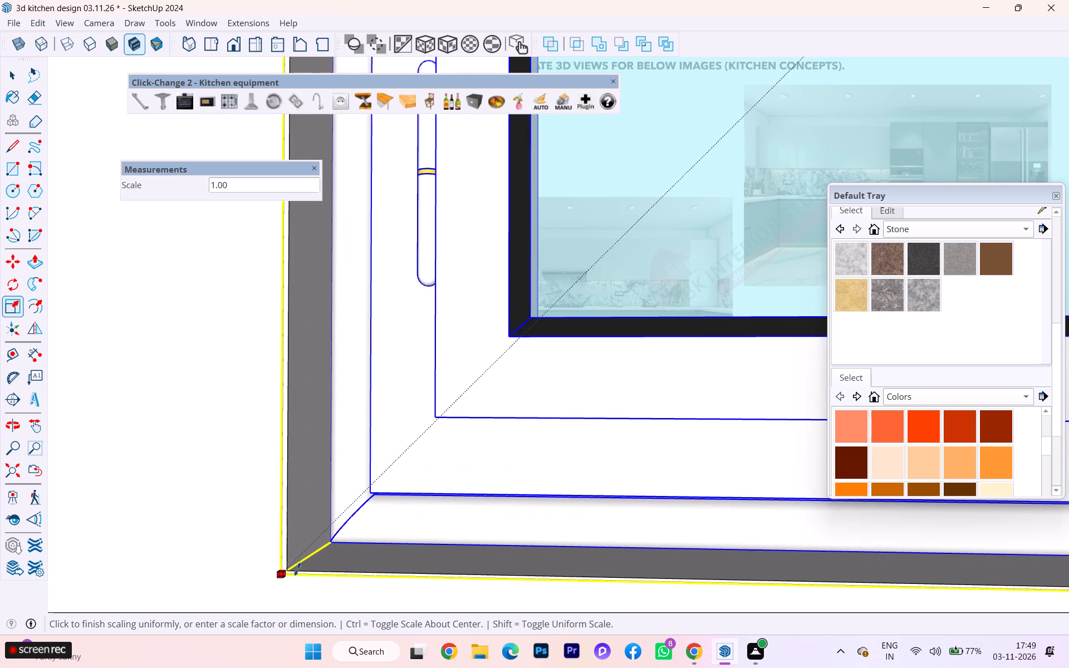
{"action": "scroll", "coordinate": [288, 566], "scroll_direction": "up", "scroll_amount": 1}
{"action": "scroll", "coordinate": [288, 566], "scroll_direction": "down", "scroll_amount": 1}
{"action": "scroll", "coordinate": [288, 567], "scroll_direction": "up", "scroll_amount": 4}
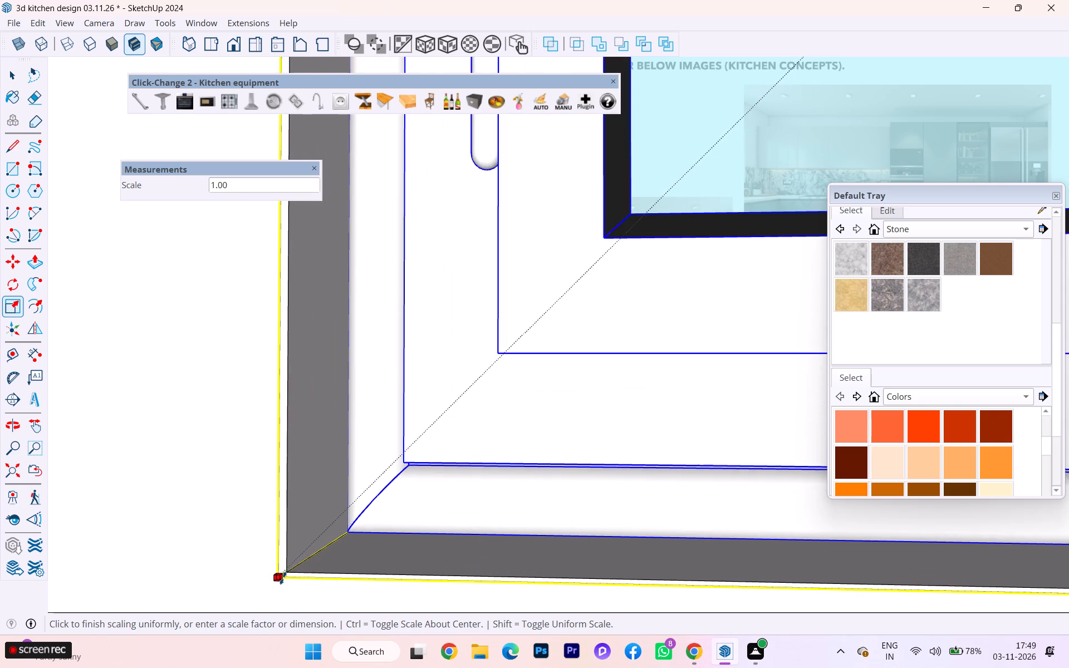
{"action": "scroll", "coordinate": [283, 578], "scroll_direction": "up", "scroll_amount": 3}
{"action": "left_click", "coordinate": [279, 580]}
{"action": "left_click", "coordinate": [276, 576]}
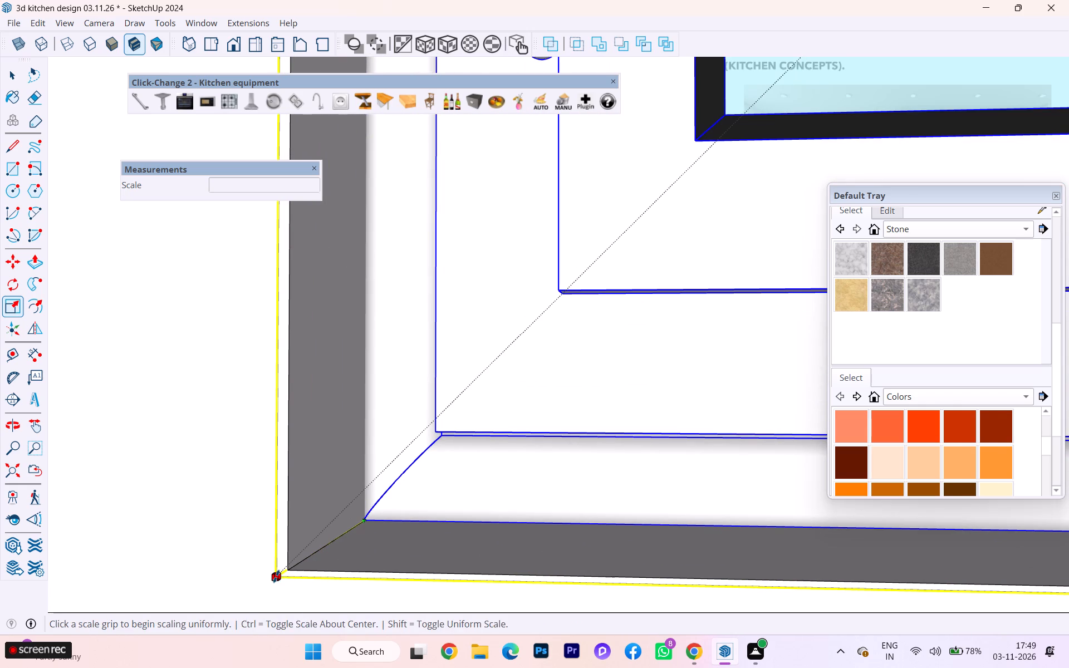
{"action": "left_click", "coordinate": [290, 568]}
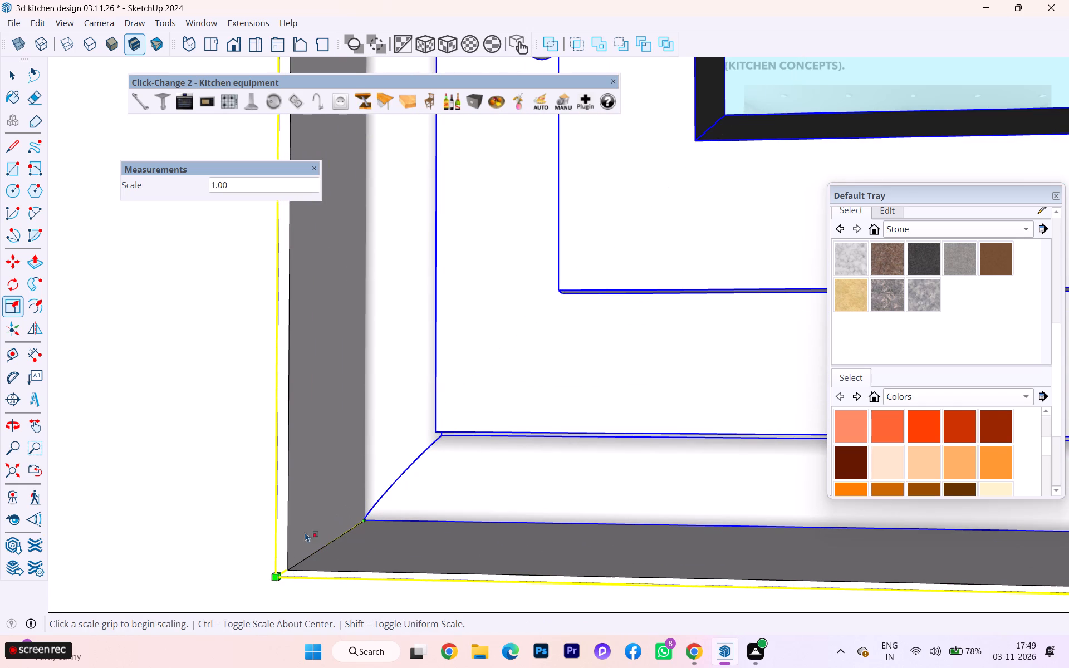
Examine the window's fit along the opening's sill, sides and corners from both sides of the wall.
{"action": "scroll", "coordinate": [305, 532], "scroll_direction": "down", "scroll_amount": 1}
{"action": "scroll", "coordinate": [305, 533], "scroll_direction": "up", "scroll_amount": 2}
{"action": "scroll", "coordinate": [304, 533], "scroll_direction": "down", "scroll_amount": 2}
{"action": "scroll", "coordinate": [298, 538], "scroll_direction": "up", "scroll_amount": 1}
{"action": "scroll", "coordinate": [291, 544], "scroll_direction": "down", "scroll_amount": 4}
{"action": "scroll", "coordinate": [278, 536], "scroll_direction": "up", "scroll_amount": 1}
{"action": "scroll", "coordinate": [278, 536], "scroll_direction": "down", "scroll_amount": 3}
{"action": "scroll", "coordinate": [278, 536], "scroll_direction": "up", "scroll_amount": 2}
{"action": "scroll", "coordinate": [278, 536], "scroll_direction": "down", "scroll_amount": 3}
{"action": "scroll", "coordinate": [334, 456], "scroll_direction": "down", "scroll_amount": 2}
{"action": "scroll", "coordinate": [336, 454], "scroll_direction": "up", "scroll_amount": 2}
{"action": "scroll", "coordinate": [339, 451], "scroll_direction": "down", "scroll_amount": 4}
{"action": "scroll", "coordinate": [357, 434], "scroll_direction": "up", "scroll_amount": 1}
{"action": "scroll", "coordinate": [357, 434], "scroll_direction": "down", "scroll_amount": 1}
{"action": "scroll", "coordinate": [357, 434], "scroll_direction": "up", "scroll_amount": 3}
{"action": "scroll", "coordinate": [357, 434], "scroll_direction": "down", "scroll_amount": 5}
{"action": "middle_click_drag", "start_coordinate": [338, 464], "coordinate": [192, 588]}
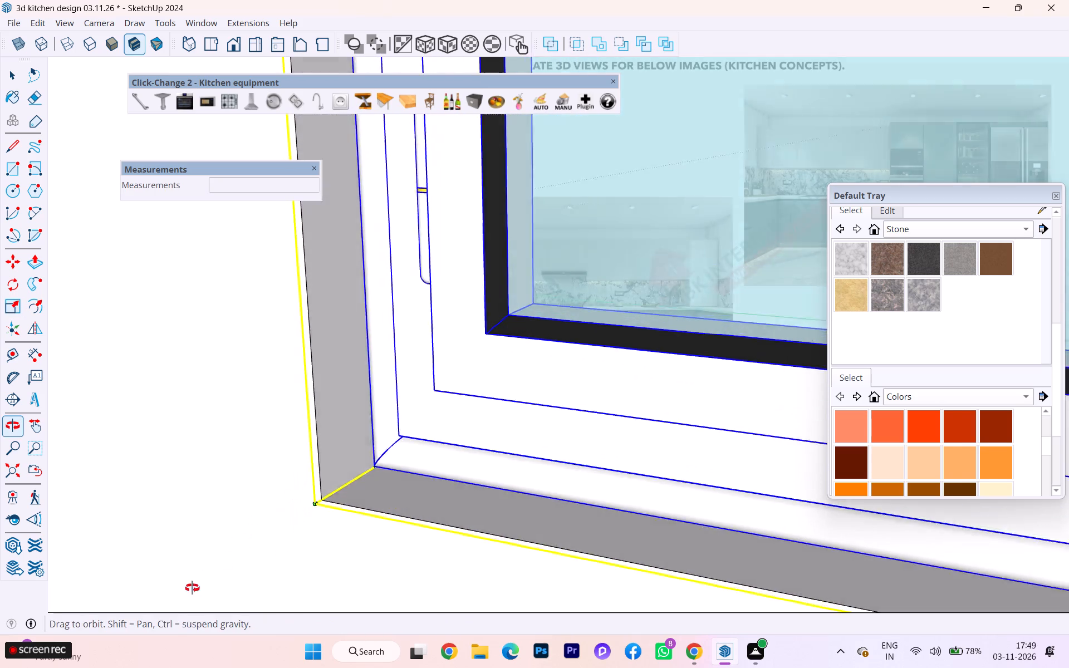
{"action": "middle_click_drag", "start_coordinate": [192, 588], "coordinate": [140, 622]}
{"action": "scroll", "coordinate": [415, 379], "scroll_direction": "down", "scroll_amount": 1}
{"action": "scroll", "coordinate": [415, 379], "scroll_direction": "up", "scroll_amount": 1}
{"action": "scroll", "coordinate": [415, 379], "scroll_direction": "down", "scroll_amount": 2}
{"action": "scroll", "coordinate": [415, 379], "scroll_direction": "up", "scroll_amount": 6}
{"action": "scroll", "coordinate": [415, 379], "scroll_direction": "down", "scroll_amount": 7}
{"action": "scroll", "coordinate": [528, 306], "scroll_direction": "down", "scroll_amount": 2}
{"action": "scroll", "coordinate": [528, 306], "scroll_direction": "up", "scroll_amount": 1}
{"action": "scroll", "coordinate": [528, 306], "scroll_direction": "down", "scroll_amount": 4}
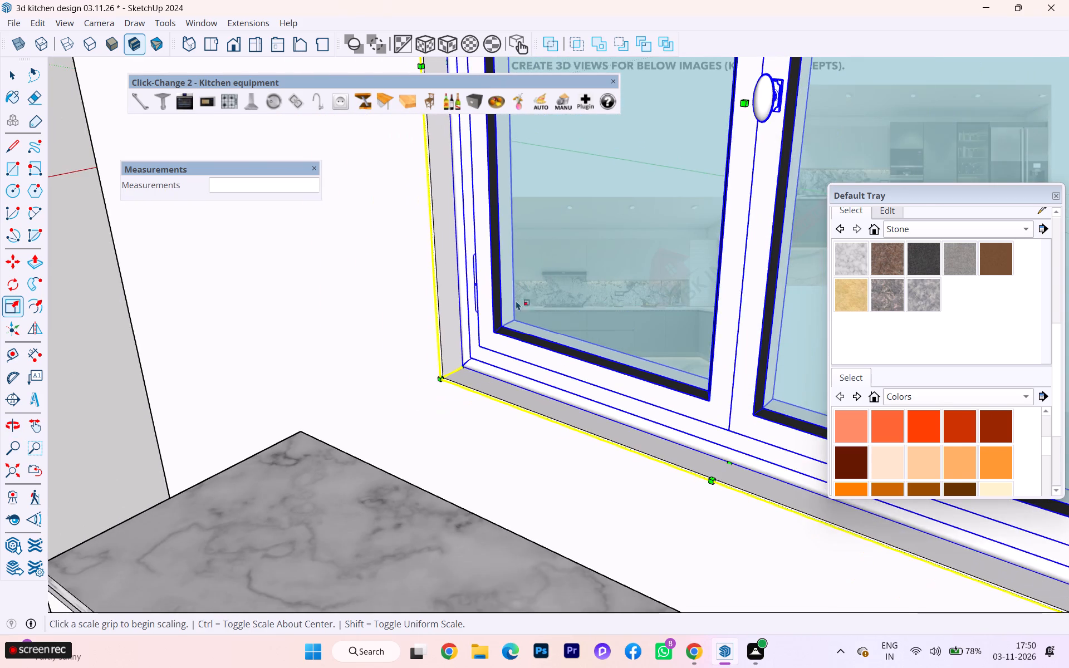
{"action": "scroll", "coordinate": [449, 277], "scroll_direction": "down", "scroll_amount": 4}
{"action": "scroll", "coordinate": [448, 277], "scroll_direction": "up", "scroll_amount": 1}
{"action": "scroll", "coordinate": [447, 277], "scroll_direction": "down", "scroll_amount": 7}
{"action": "scroll", "coordinate": [588, 355], "scroll_direction": "up", "scroll_amount": 10}
{"action": "scroll", "coordinate": [665, 334], "scroll_direction": "down", "scroll_amount": 2}
{"action": "middle_click_drag", "start_coordinate": [653, 333], "coordinate": [778, 346]}
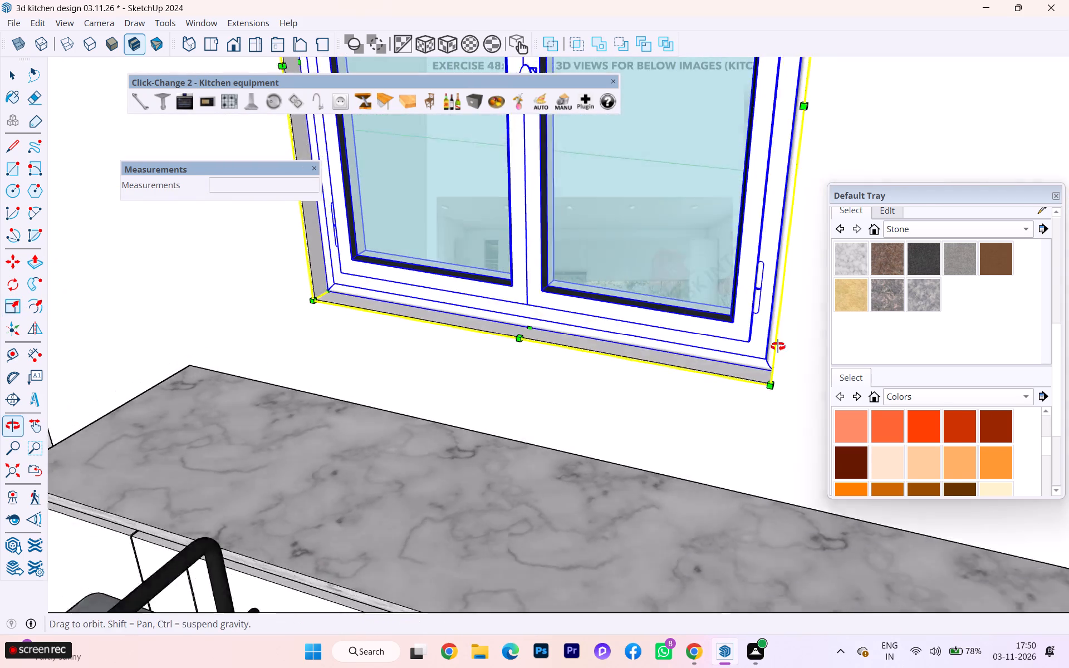
{"action": "middle_click_drag", "start_coordinate": [778, 346], "coordinate": [829, 351]}
{"action": "scroll", "coordinate": [589, 301], "scroll_direction": "down", "scroll_amount": 2}
{"action": "scroll", "coordinate": [768, 132], "scroll_direction": "up", "scroll_amount": 4}
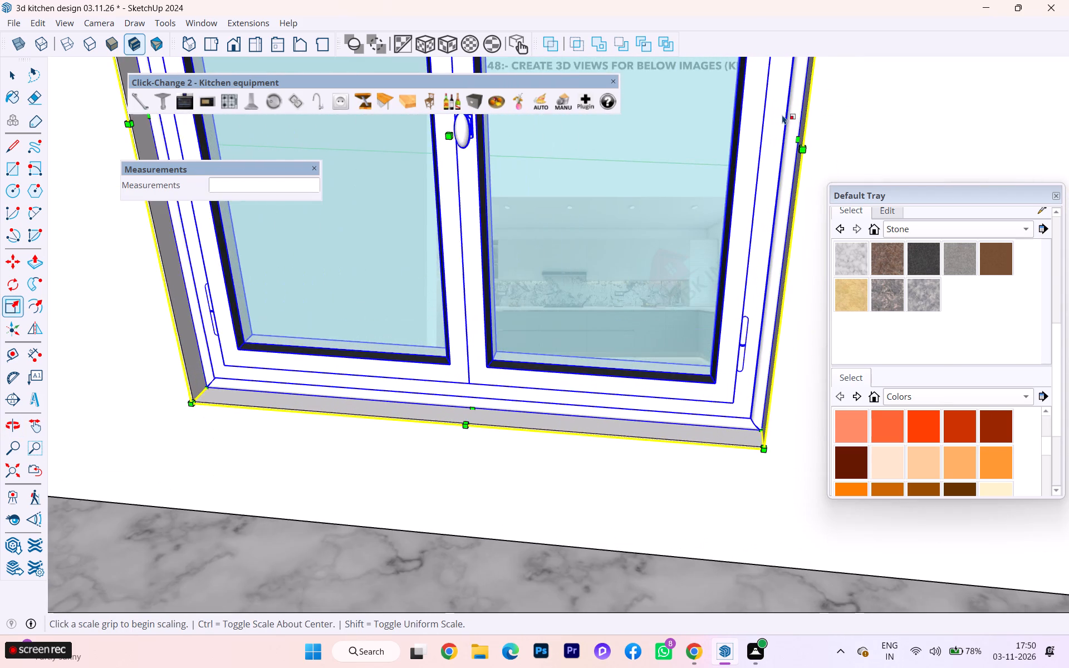
{"action": "scroll", "coordinate": [787, 119], "scroll_direction": "down", "scroll_amount": 2}
{"action": "middle_click_drag", "start_coordinate": [700, 179], "coordinate": [600, 463]}
{"action": "middle_click_drag", "start_coordinate": [714, 305], "coordinate": [513, 327]}
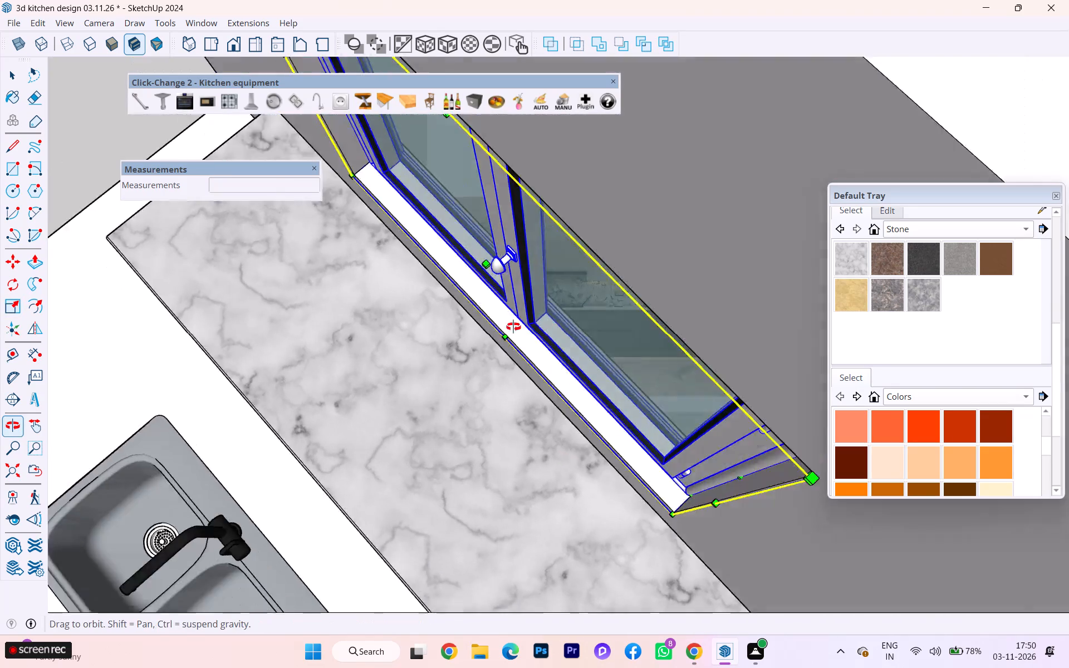
{"action": "middle_click_drag", "start_coordinate": [513, 327], "coordinate": [96, 184]}
{"action": "middle_click_drag", "start_coordinate": [570, 277], "coordinate": [365, 374]}
{"action": "scroll", "coordinate": [570, 277], "scroll_direction": "down", "scroll_amount": 1}
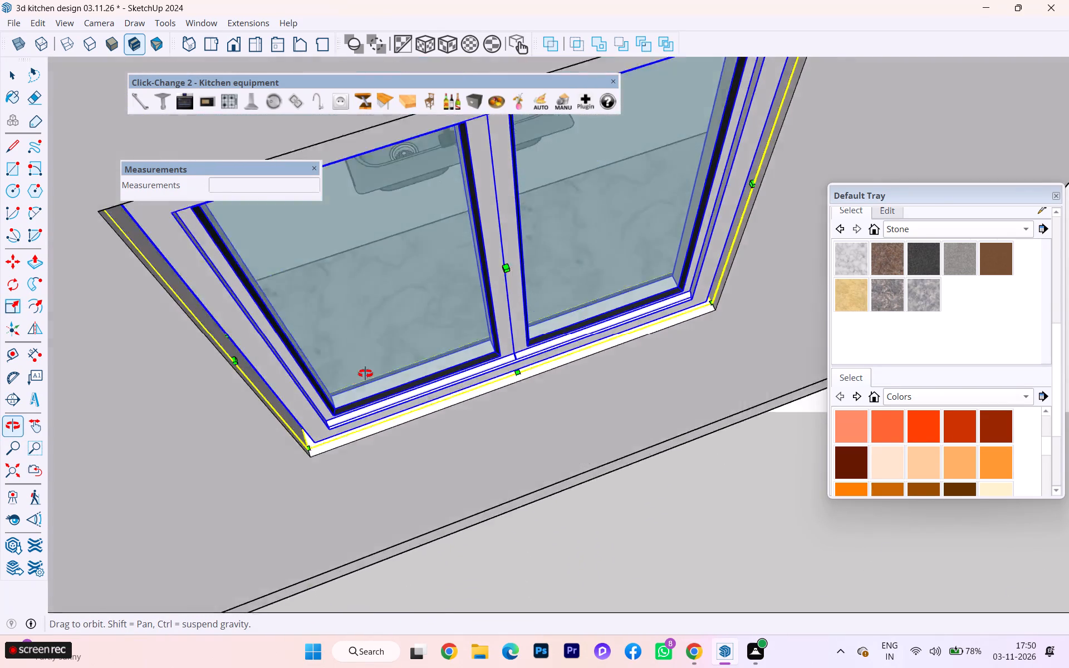
{"action": "middle_click_drag", "start_coordinate": [365, 374], "coordinate": [365, 370]}
{"action": "scroll", "coordinate": [358, 262], "scroll_direction": "down", "scroll_amount": 1}
{"action": "scroll", "coordinate": [358, 262], "scroll_direction": "up", "scroll_amount": 1}
{"action": "scroll", "coordinate": [358, 262], "scroll_direction": "down", "scroll_amount": 4}
{"action": "scroll", "coordinate": [401, 288], "scroll_direction": "down", "scroll_amount": 2}
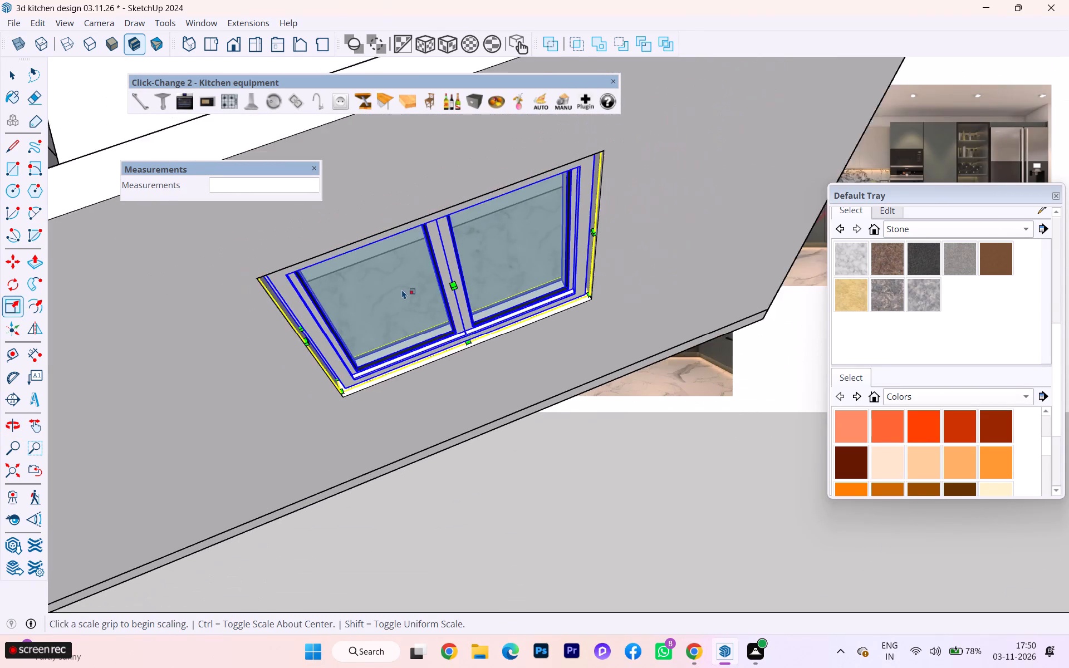
{"action": "scroll", "coordinate": [402, 289], "scroll_direction": "down", "scroll_amount": 2}
{"action": "middle_click_drag", "start_coordinate": [403, 289], "coordinate": [734, 245]}
{"action": "middle_click_drag", "start_coordinate": [448, 272], "coordinate": [831, 244]}
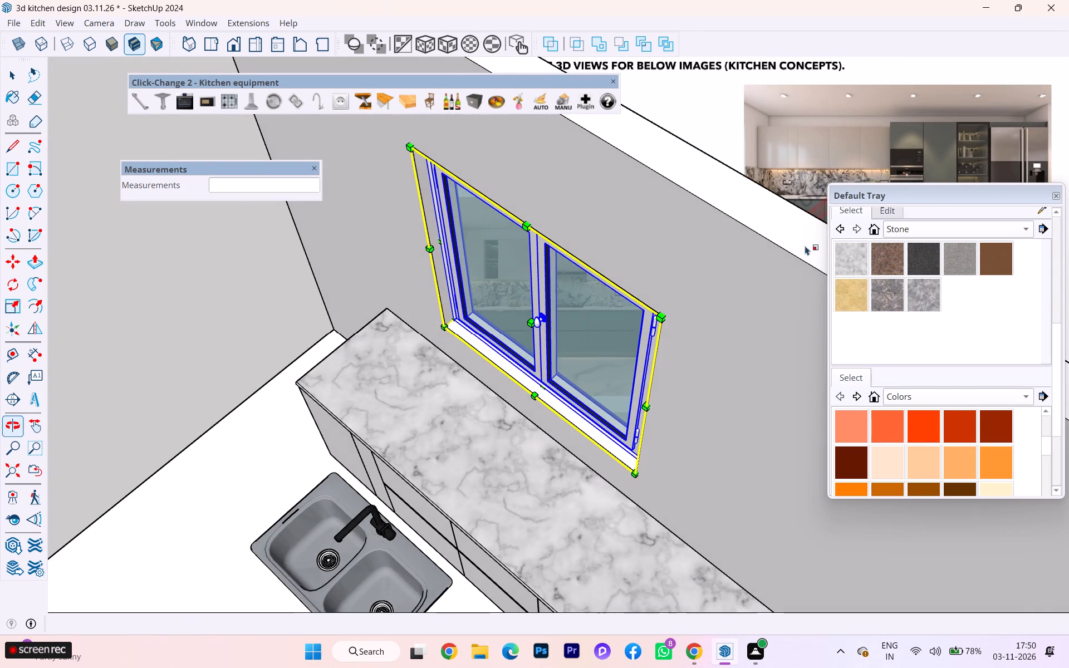
{"action": "scroll", "coordinate": [500, 262], "scroll_direction": "down", "scroll_amount": 1}
{"action": "middle_click_drag", "start_coordinate": [499, 262], "coordinate": [821, 198]}
Clear the window selection and examine the window in its opening above the worktop from the kitchen side.
{"action": "left_click", "coordinate": [4, 73]}
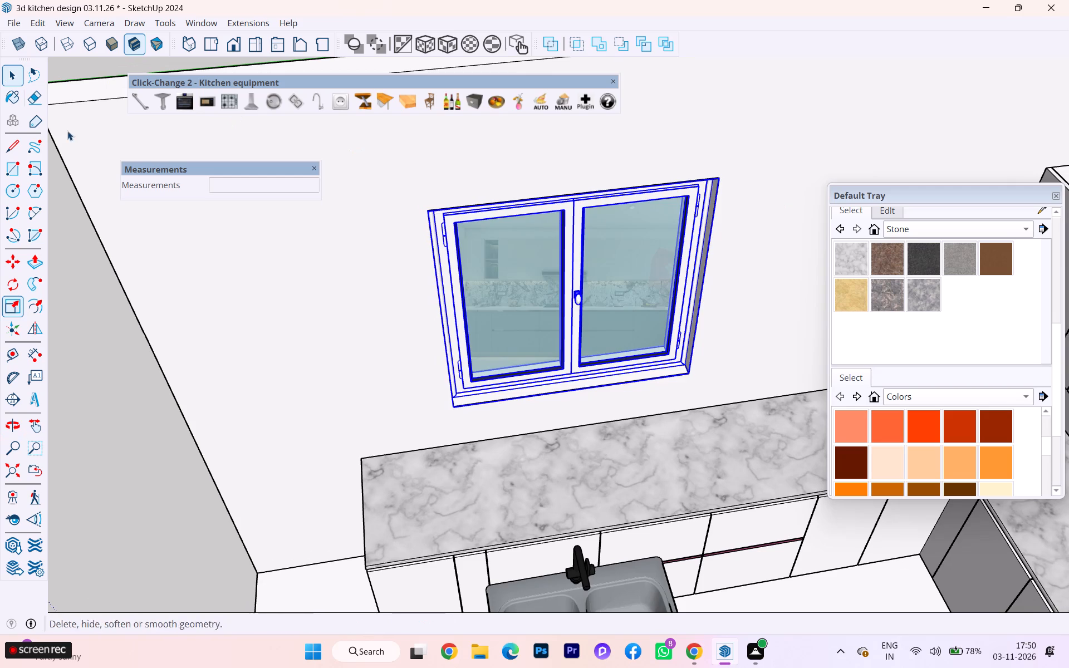
{"action": "left_click", "coordinate": [145, 314]}
{"action": "scroll", "coordinate": [441, 272], "scroll_direction": "up", "scroll_amount": 7}
{"action": "middle_click_drag", "start_coordinate": [464, 261], "coordinate": [466, 148]}
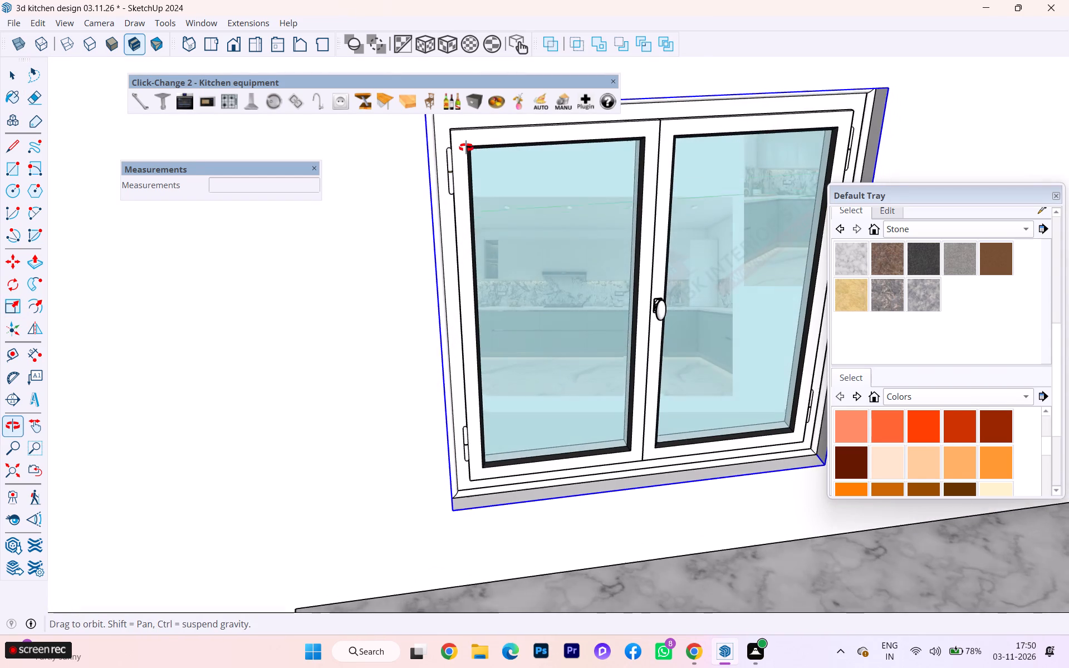
{"action": "middle_click_drag", "start_coordinate": [466, 148], "coordinate": [426, 201]}
{"action": "scroll", "coordinate": [401, 257], "scroll_direction": "down", "scroll_amount": 6}
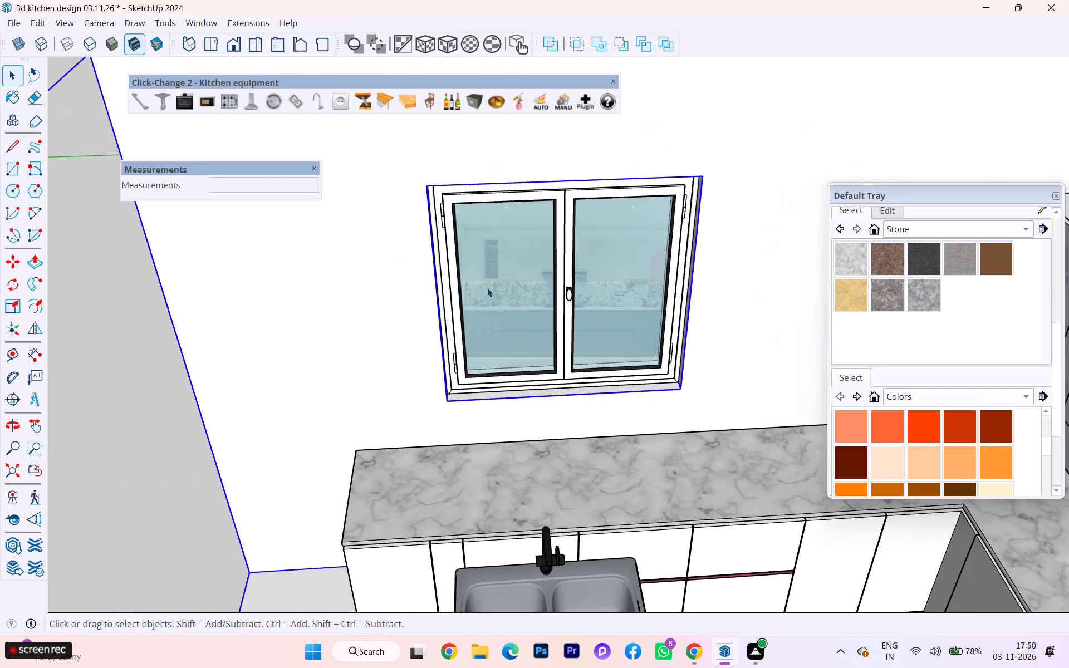
{"action": "scroll", "coordinate": [487, 288], "scroll_direction": "down", "scroll_amount": 1}
{"action": "left_click", "coordinate": [168, 322]}
{"action": "scroll", "coordinate": [458, 258], "scroll_direction": "up", "scroll_amount": 1}
{"action": "scroll", "coordinate": [469, 256], "scroll_direction": "down", "scroll_amount": 3}
{"action": "scroll", "coordinate": [470, 256], "scroll_direction": "up", "scroll_amount": 1}
{"action": "scroll", "coordinate": [471, 256], "scroll_direction": "down", "scroll_amount": 1}
{"action": "scroll", "coordinate": [471, 256], "scroll_direction": "up", "scroll_amount": 4}
{"action": "scroll", "coordinate": [487, 247], "scroll_direction": "down", "scroll_amount": 1}
{"action": "middle_click_drag", "start_coordinate": [487, 247], "coordinate": [497, 219]}
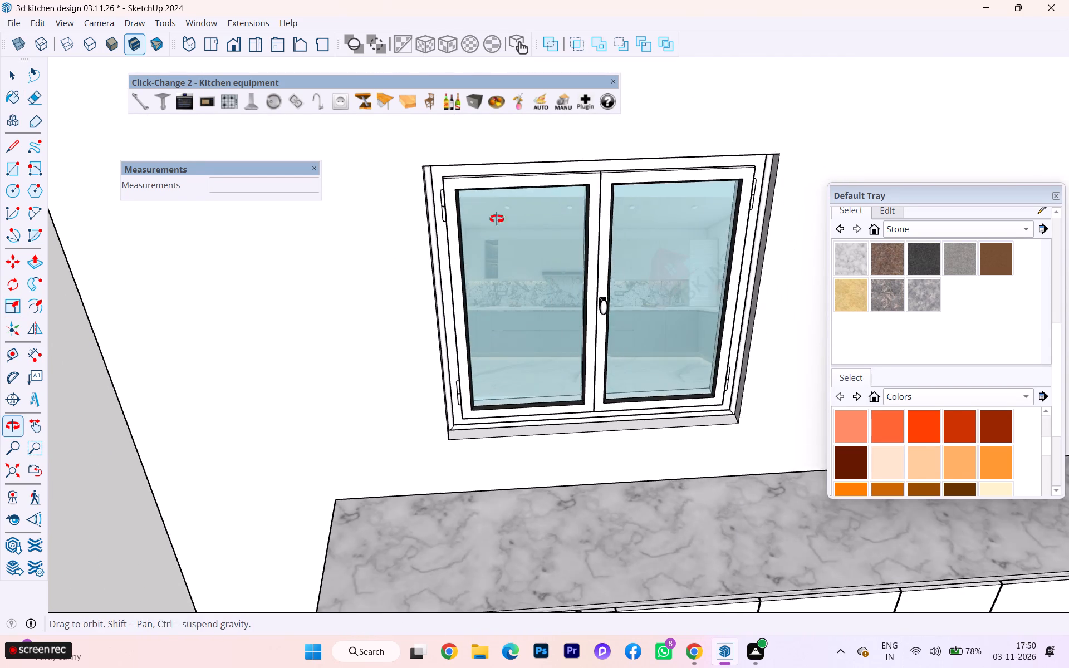
{"action": "middle_click_drag", "start_coordinate": [497, 219], "coordinate": [496, 106]}
{"action": "scroll", "coordinate": [496, 106], "scroll_direction": "down", "scroll_amount": 1}
{"action": "left_click", "coordinate": [604, 175]}
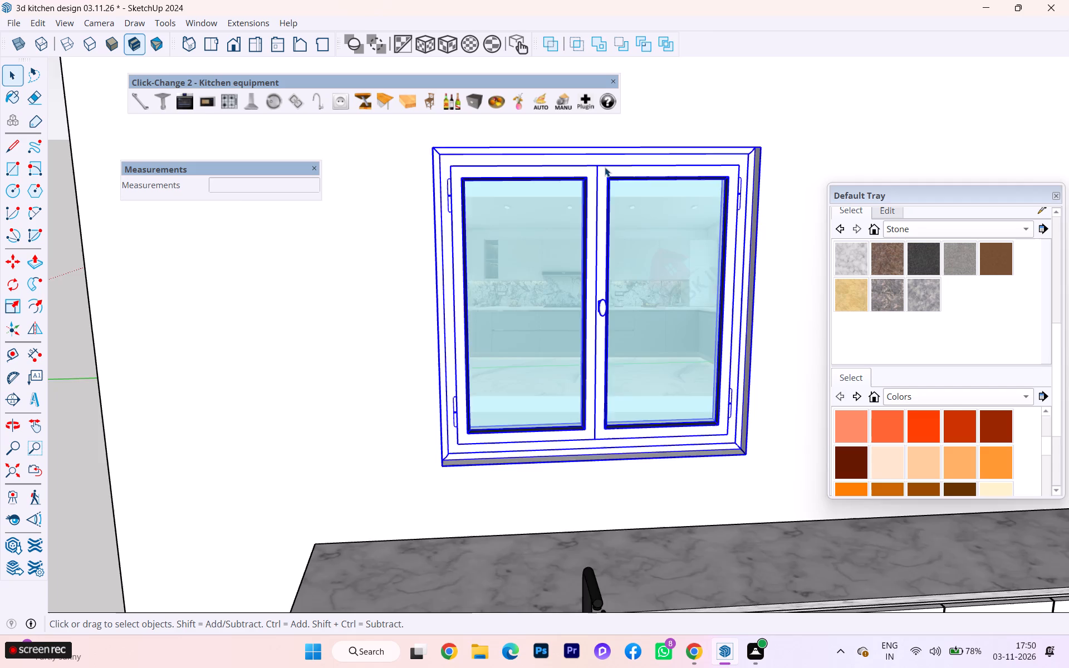
{"action": "scroll", "coordinate": [605, 168], "scroll_direction": "down", "scroll_amount": 4}
{"action": "left_click", "coordinate": [202, 272]}
Move the window about 3 11/16" along the red axis from its lower-left frame corner to the opening's far corner.
{"action": "middle_click_drag", "start_coordinate": [342, 283], "coordinate": [645, 299]}
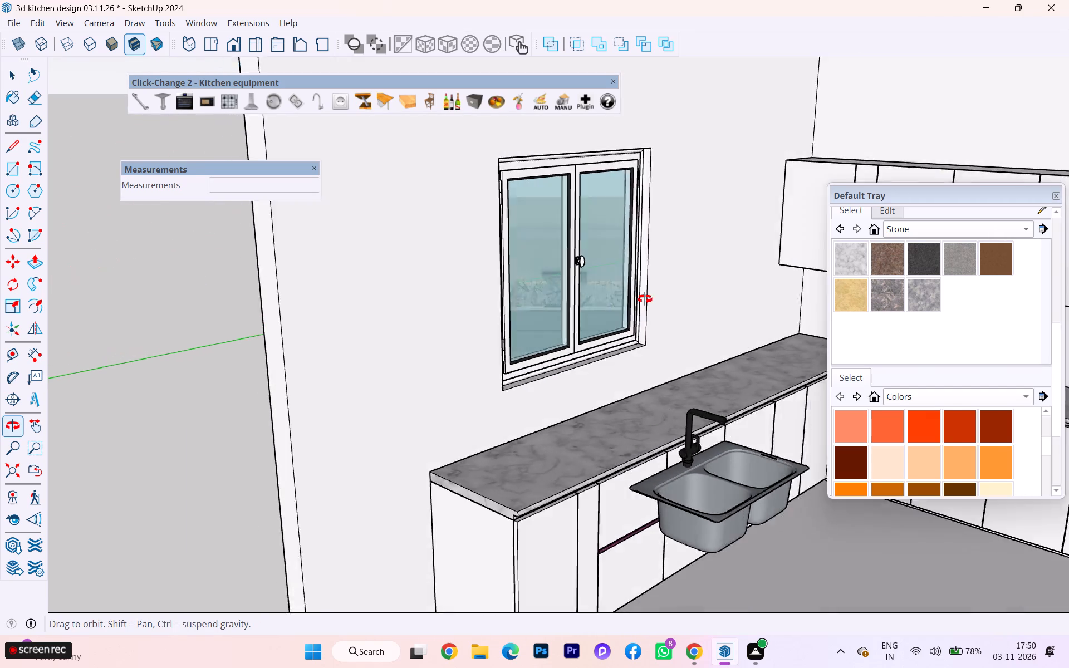
{"action": "middle_click_drag", "start_coordinate": [645, 299], "coordinate": [504, 381]}
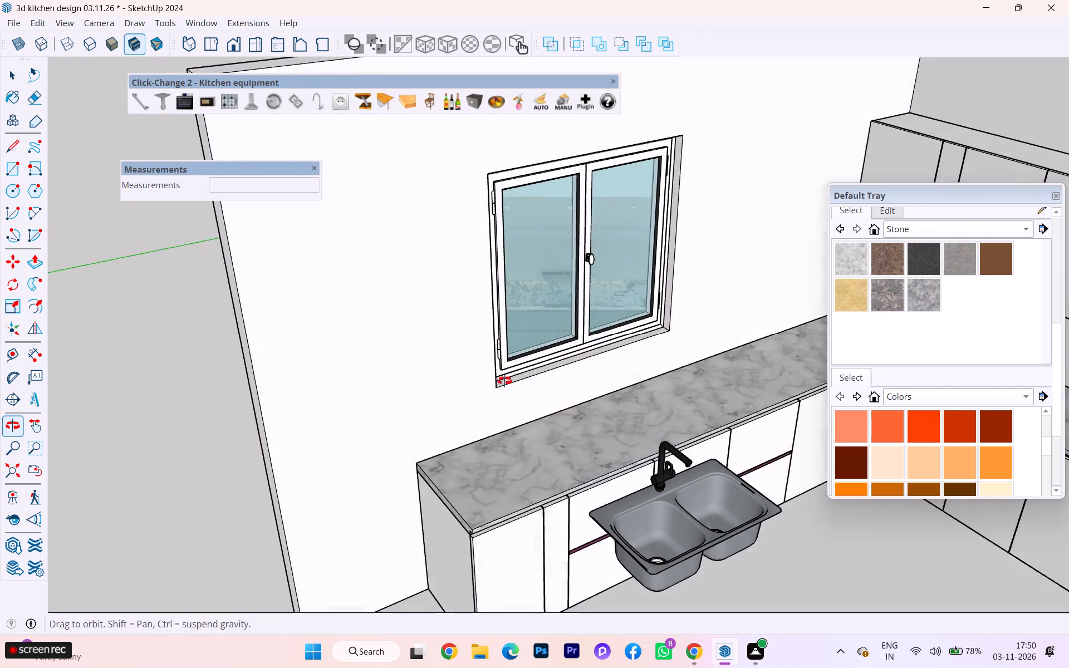
{"action": "middle_click_drag", "start_coordinate": [504, 381], "coordinate": [503, 377]}
{"action": "scroll", "coordinate": [507, 371], "scroll_direction": "up", "scroll_amount": 7}
{"action": "scroll", "coordinate": [507, 370], "scroll_direction": "down", "scroll_amount": 4}
{"action": "scroll", "coordinate": [507, 370], "scroll_direction": "up", "scroll_amount": 1}
{"action": "scroll", "coordinate": [507, 370], "scroll_direction": "down", "scroll_amount": 2}
{"action": "scroll", "coordinate": [507, 370], "scroll_direction": "up", "scroll_amount": 6}
{"action": "scroll", "coordinate": [507, 370], "scroll_direction": "down", "scroll_amount": 1}
{"action": "scroll", "coordinate": [507, 370], "scroll_direction": "up", "scroll_amount": 3}
{"action": "scroll", "coordinate": [507, 370], "scroll_direction": "down", "scroll_amount": 1}
{"action": "scroll", "coordinate": [507, 370], "scroll_direction": "up", "scroll_amount": 1}
{"action": "scroll", "coordinate": [507, 370], "scroll_direction": "down", "scroll_amount": 2}
{"action": "scroll", "coordinate": [507, 370], "scroll_direction": "up", "scroll_amount": 1}
{"action": "scroll", "coordinate": [507, 370], "scroll_direction": "down", "scroll_amount": 1}
{"action": "scroll", "coordinate": [507, 370], "scroll_direction": "up", "scroll_amount": 2}
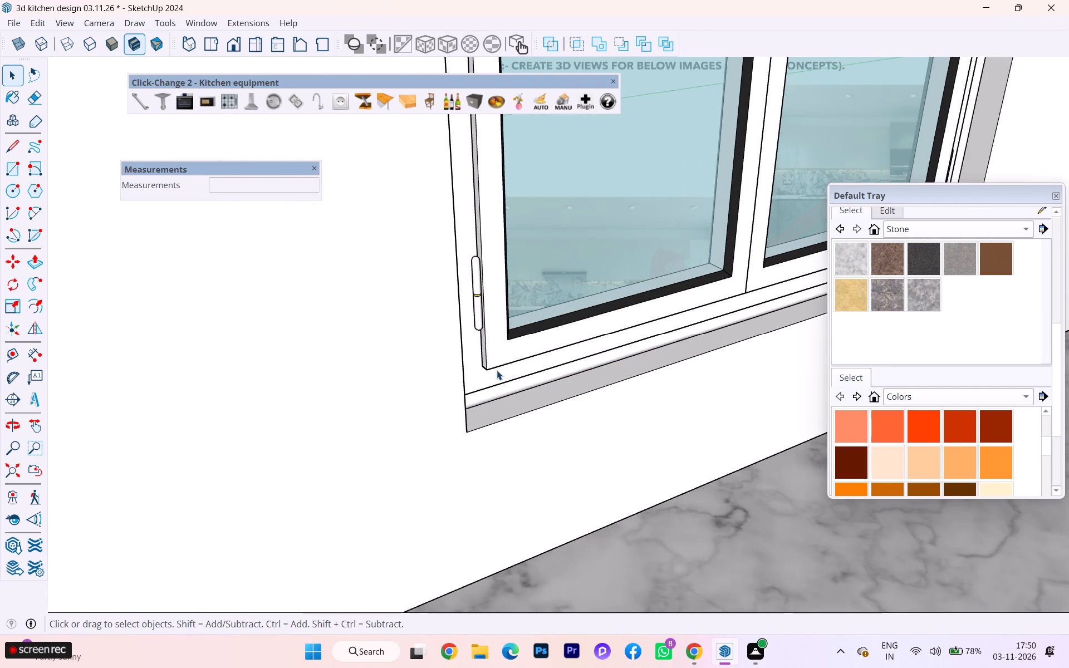
{"action": "middle_click_drag", "start_coordinate": [496, 371], "coordinate": [185, 372]}
{"action": "left_click", "coordinate": [390, 340]}
{"action": "scroll", "coordinate": [380, 339], "scroll_direction": "up", "scroll_amount": 5}
{"action": "scroll", "coordinate": [380, 338], "scroll_direction": "down", "scroll_amount": 5}
{"action": "scroll", "coordinate": [379, 338], "scroll_direction": "up", "scroll_amount": 4}
{"action": "scroll", "coordinate": [377, 336], "scroll_direction": "down", "scroll_amount": 2}
{"action": "scroll", "coordinate": [377, 336], "scroll_direction": "up", "scroll_amount": 5}
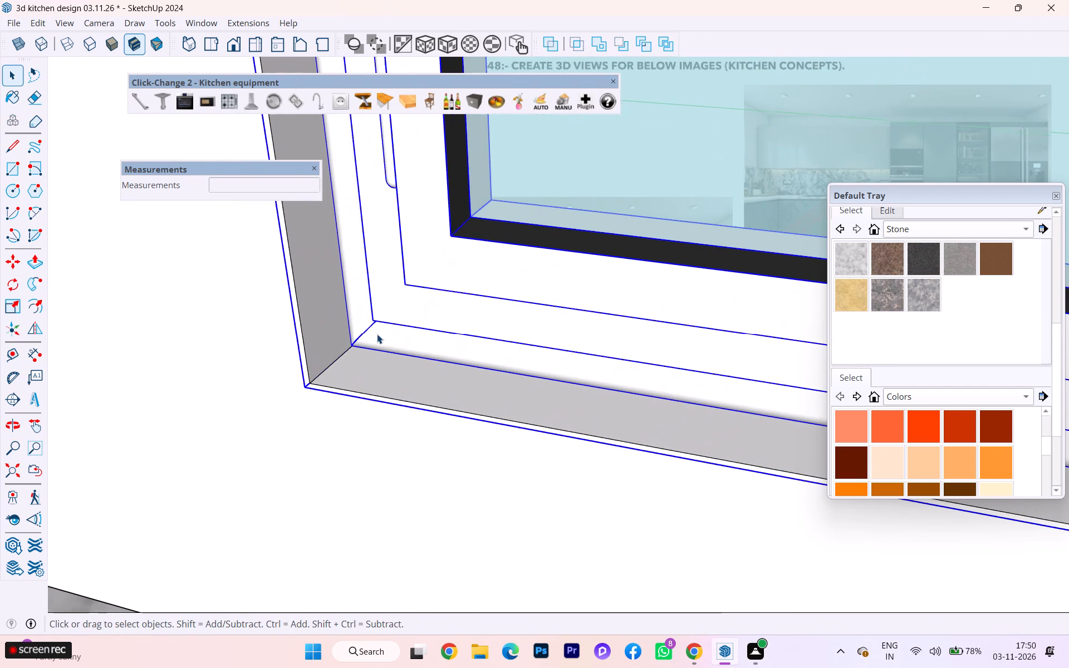
{"action": "key", "text": "m"}
{"action": "scroll", "coordinate": [354, 337], "scroll_direction": "up", "scroll_amount": 12}
{"action": "left_click", "coordinate": [351, 350]}
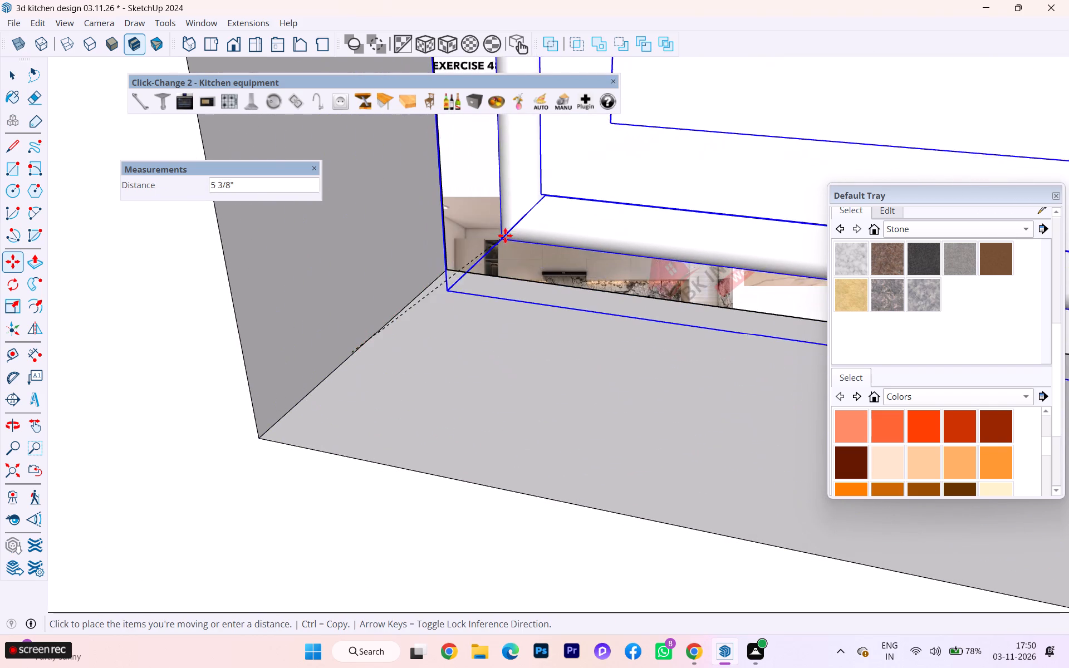
{"action": "left_click", "coordinate": [455, 270]}
Move the window about 3 1/16" back towards the kitchen side from its lower-left frame corner, and nudge it about 1/8" onto the opening's edge.
{"action": "scroll", "coordinate": [448, 269], "scroll_direction": "up", "scroll_amount": 1}
{"action": "left_click", "coordinate": [449, 266]}
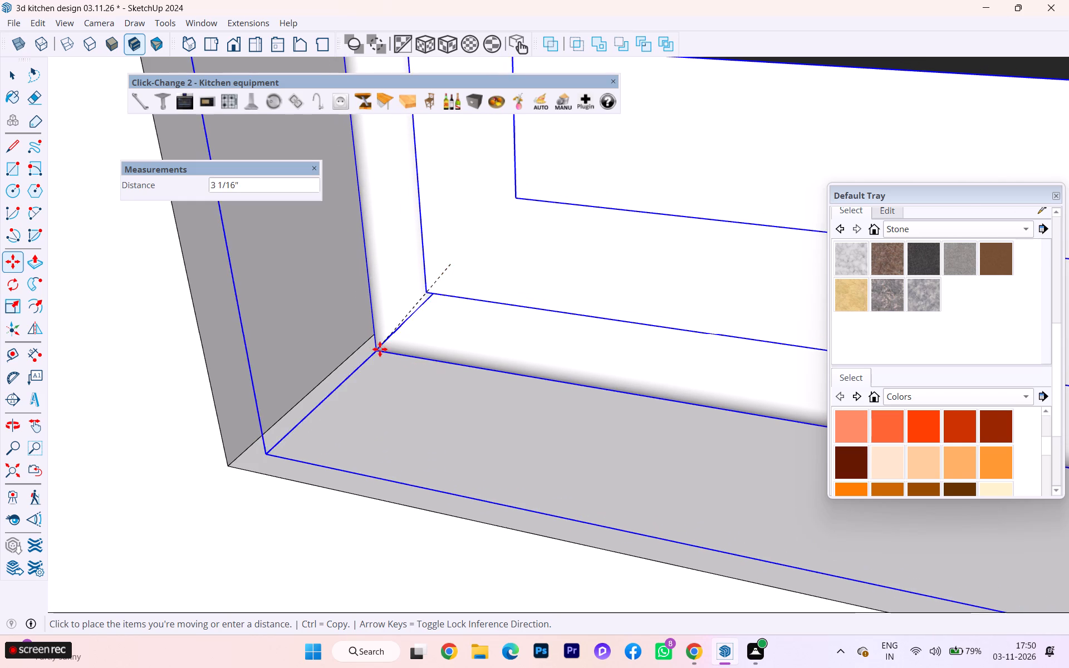
{"action": "left_click", "coordinate": [373, 347]}
{"action": "middle_click_drag", "start_coordinate": [437, 301], "coordinate": [516, 159]}
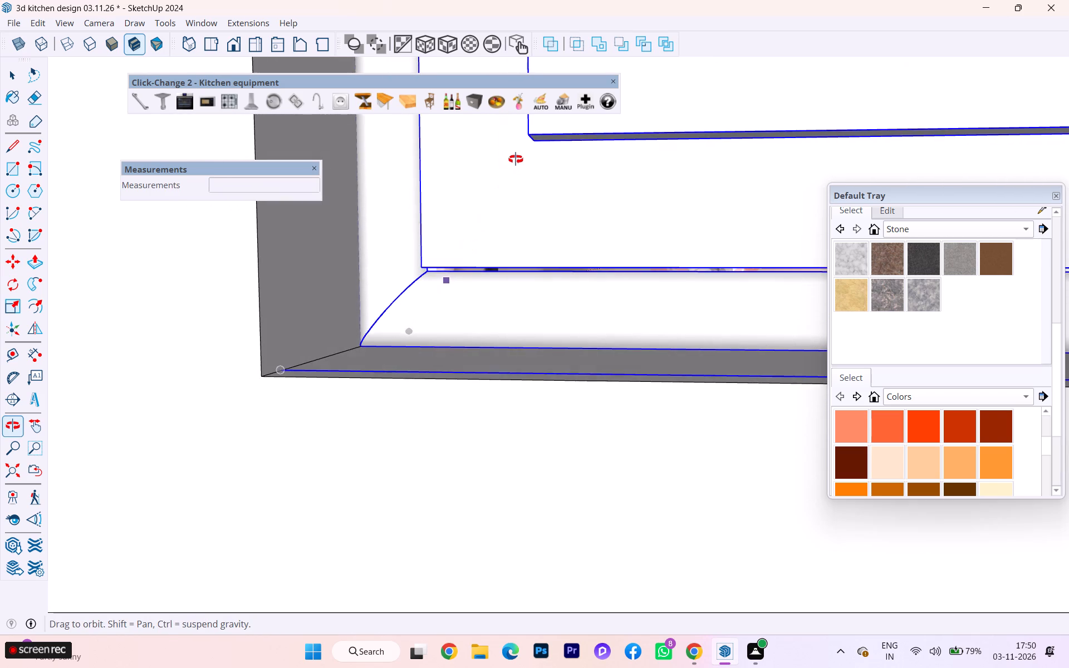
{"action": "middle_click_drag", "start_coordinate": [516, 159], "coordinate": [527, 263]}
{"action": "left_click", "coordinate": [365, 360]}
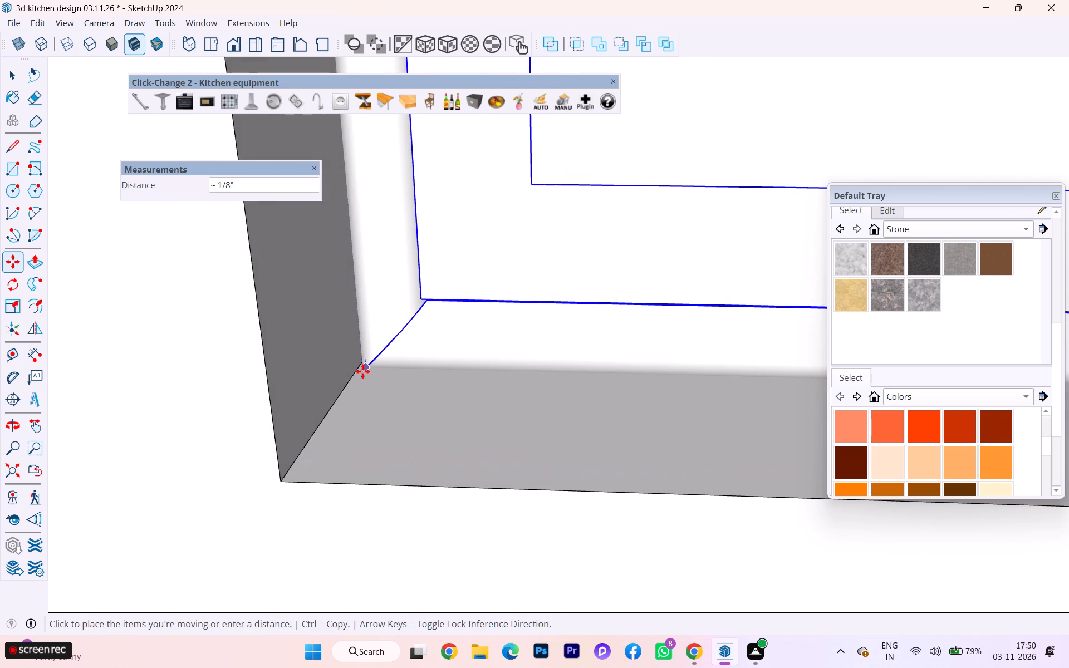
{"action": "left_click", "coordinate": [355, 372]}
Examine the window's fit at the opening's sill and lower-left corner from the kitchen side, and clear the window selection.
{"action": "scroll", "coordinate": [319, 291], "scroll_direction": "down", "scroll_amount": 4}
{"action": "scroll", "coordinate": [319, 291], "scroll_direction": "up", "scroll_amount": 2}
{"action": "scroll", "coordinate": [319, 291], "scroll_direction": "down", "scroll_amount": 5}
{"action": "scroll", "coordinate": [361, 388], "scroll_direction": "up", "scroll_amount": 3}
{"action": "scroll", "coordinate": [361, 388], "scroll_direction": "down", "scroll_amount": 3}
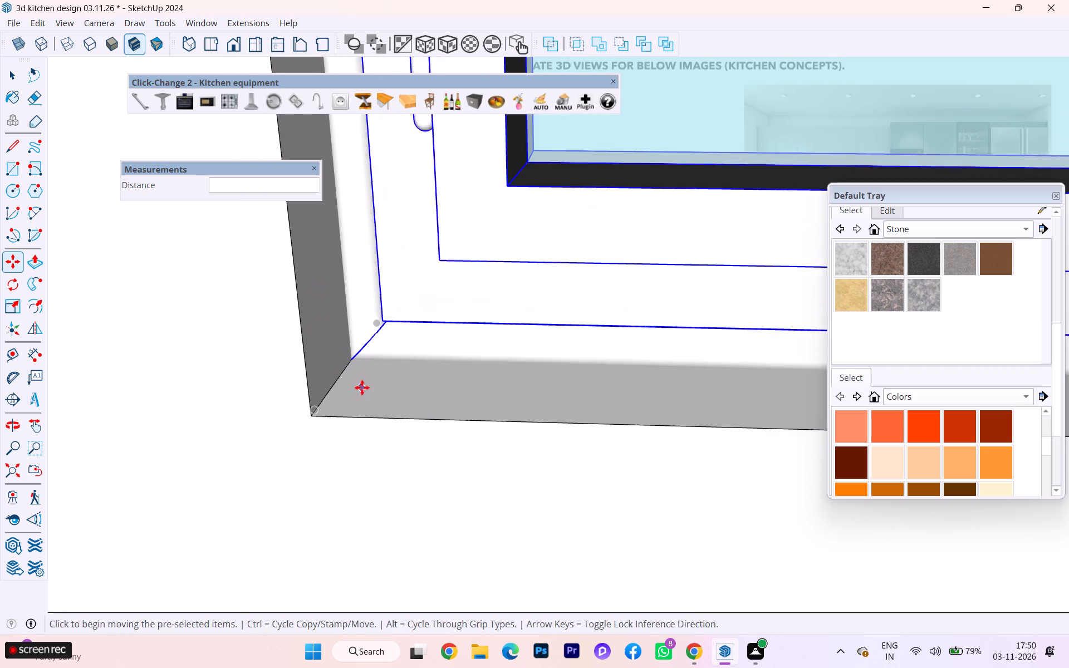
{"action": "scroll", "coordinate": [362, 375], "scroll_direction": "down", "scroll_amount": 4}
{"action": "scroll", "coordinate": [362, 375], "scroll_direction": "up", "scroll_amount": 2}
{"action": "scroll", "coordinate": [362, 375], "scroll_direction": "down", "scroll_amount": 5}
{"action": "scroll", "coordinate": [362, 375], "scroll_direction": "up", "scroll_amount": 1}
{"action": "scroll", "coordinate": [362, 375], "scroll_direction": "down", "scroll_amount": 3}
{"action": "scroll", "coordinate": [362, 375], "scroll_direction": "up", "scroll_amount": 2}
{"action": "scroll", "coordinate": [362, 375], "scroll_direction": "down", "scroll_amount": 2}
{"action": "scroll", "coordinate": [364, 377], "scroll_direction": "up", "scroll_amount": 1}
{"action": "scroll", "coordinate": [364, 377], "scroll_direction": "down", "scroll_amount": 7}
{"action": "scroll", "coordinate": [360, 328], "scroll_direction": "up", "scroll_amount": 2}
{"action": "scroll", "coordinate": [360, 328], "scroll_direction": "down", "scroll_amount": 8}
{"action": "scroll", "coordinate": [347, 315], "scroll_direction": "up", "scroll_amount": 5}
{"action": "scroll", "coordinate": [347, 315], "scroll_direction": "down", "scroll_amount": 15}
{"action": "middle_click_drag", "start_coordinate": [379, 323], "coordinate": [400, 407]}
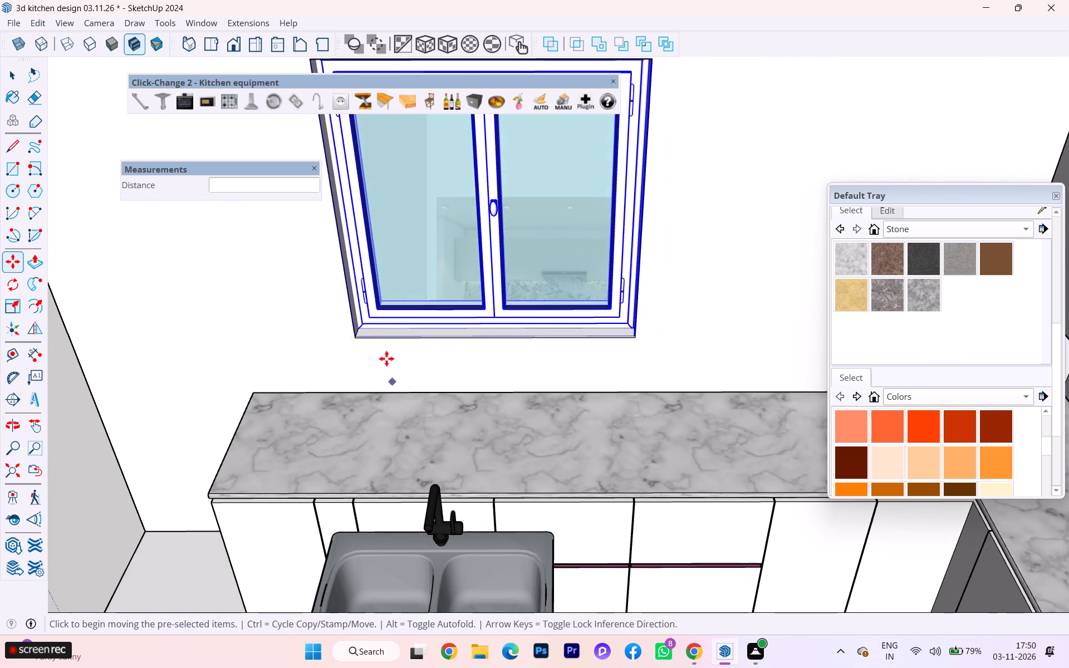
{"action": "scroll", "coordinate": [372, 326], "scroll_direction": "up", "scroll_amount": 10}
{"action": "scroll", "coordinate": [354, 321], "scroll_direction": "down", "scroll_amount": 1}
{"action": "scroll", "coordinate": [354, 321], "scroll_direction": "up", "scroll_amount": 2}
{"action": "scroll", "coordinate": [354, 321], "scroll_direction": "down", "scroll_amount": 2}
{"action": "scroll", "coordinate": [353, 322], "scroll_direction": "up", "scroll_amount": 4}
{"action": "scroll", "coordinate": [355, 330], "scroll_direction": "down", "scroll_amount": 1}
{"action": "scroll", "coordinate": [355, 331], "scroll_direction": "up", "scroll_amount": 2}
{"action": "scroll", "coordinate": [356, 331], "scroll_direction": "down", "scroll_amount": 3}
{"action": "scroll", "coordinate": [356, 331], "scroll_direction": "up", "scroll_amount": 7}
{"action": "scroll", "coordinate": [352, 335], "scroll_direction": "down", "scroll_amount": 1}
{"action": "scroll", "coordinate": [352, 336], "scroll_direction": "up", "scroll_amount": 14}
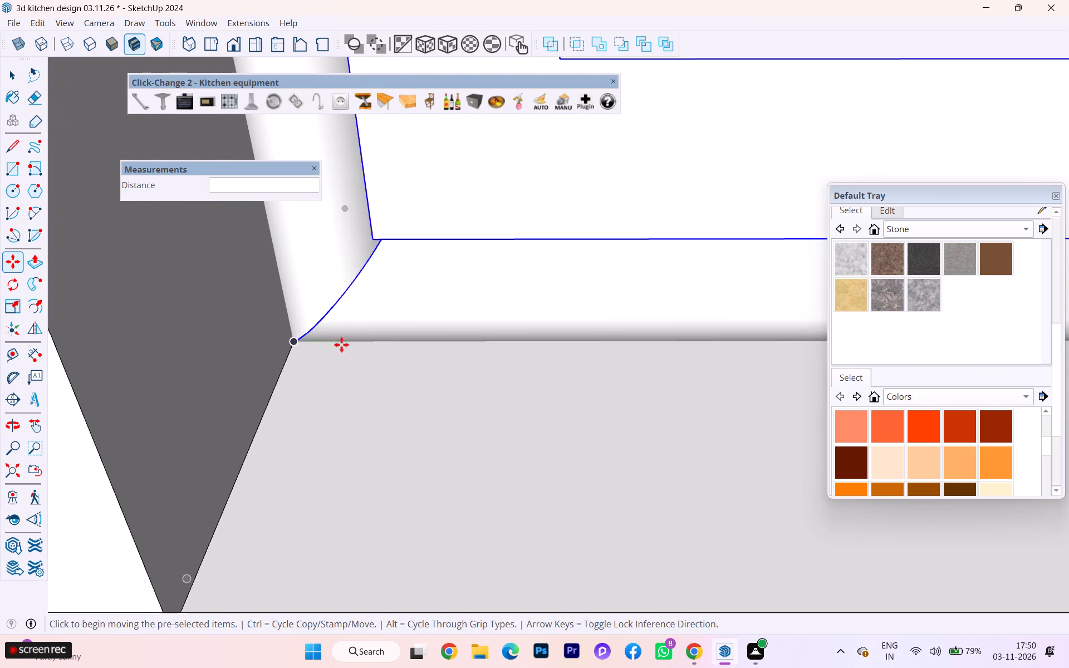
{"action": "scroll", "coordinate": [119, 384], "scroll_direction": "down", "scroll_amount": 1}
{"action": "scroll", "coordinate": [121, 398], "scroll_direction": "up", "scroll_amount": 2}
{"action": "scroll", "coordinate": [115, 417], "scroll_direction": "down", "scroll_amount": 6}
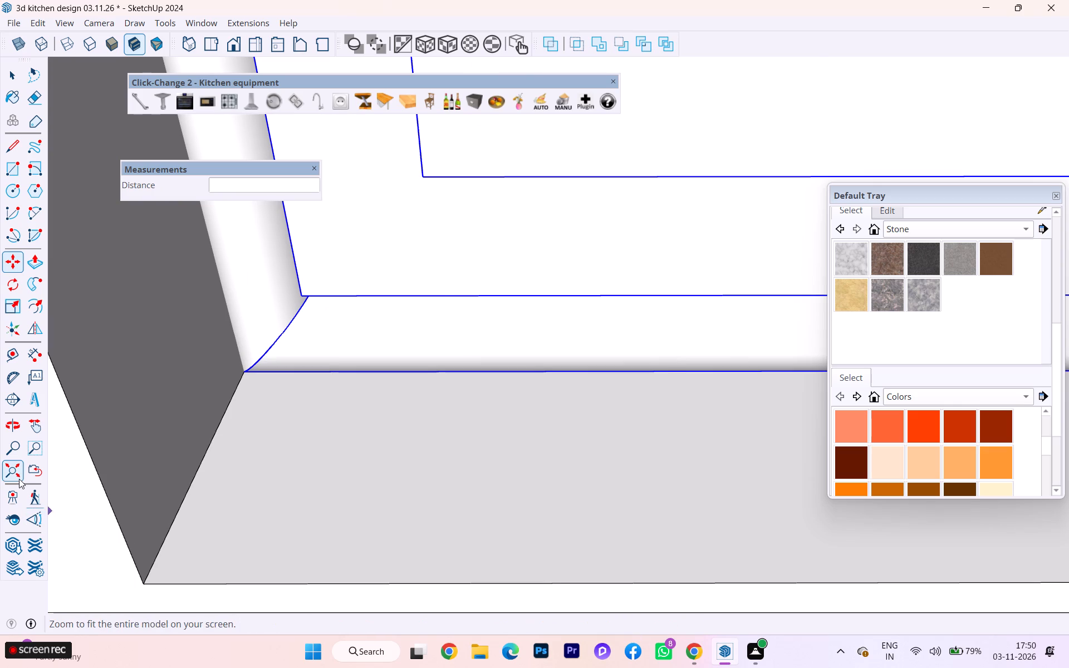
{"action": "left_click", "coordinate": [19, 479]}
{"action": "scroll", "coordinate": [314, 453], "scroll_direction": "down", "scroll_amount": 2}
{"action": "scroll", "coordinate": [315, 453], "scroll_direction": "up", "scroll_amount": 2}
{"action": "scroll", "coordinate": [315, 453], "scroll_direction": "down", "scroll_amount": 1}
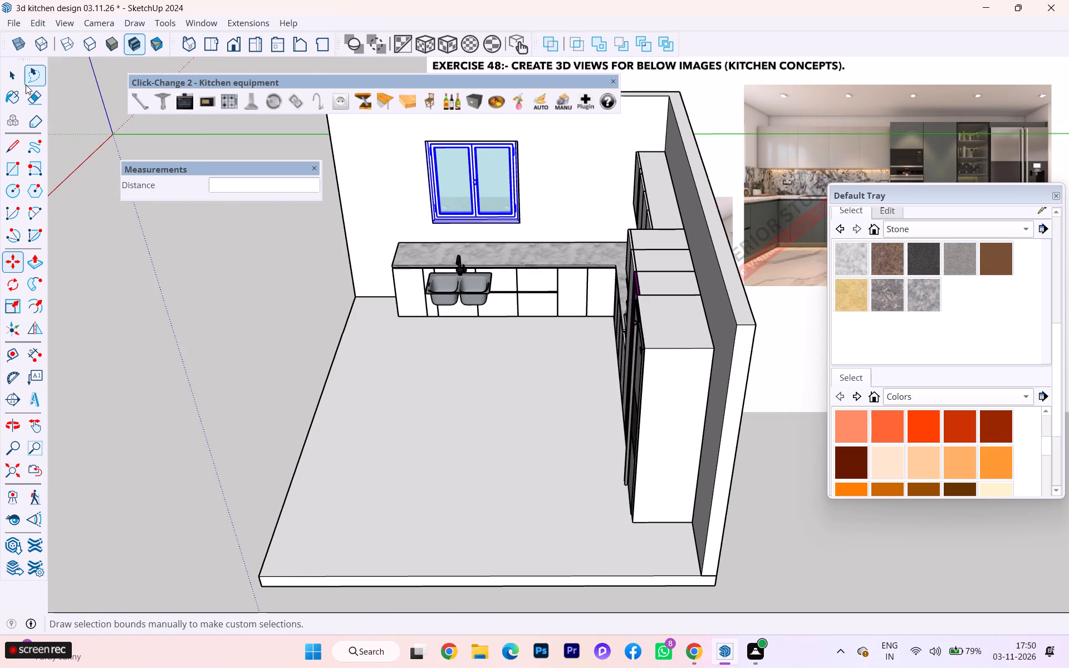
{"action": "left_click", "coordinate": [23, 76]}
{"action": "left_click", "coordinate": [167, 274]}
Explode the L-shaped marble worktop group.
{"action": "scroll", "coordinate": [320, 259], "scroll_direction": "down", "scroll_amount": 1}
{"action": "middle_click_drag", "start_coordinate": [323, 257], "coordinate": [602, 237]}
{"action": "scroll", "coordinate": [424, 308], "scroll_direction": "up", "scroll_amount": 3}
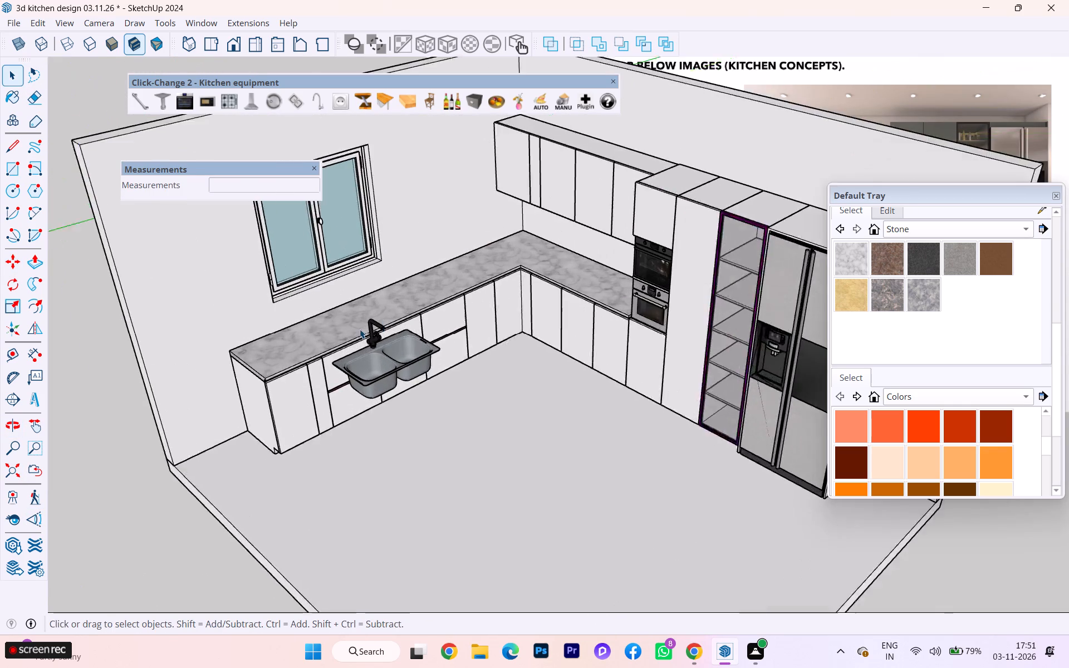
{"action": "scroll", "coordinate": [360, 329], "scroll_direction": "up", "scroll_amount": 1}
{"action": "scroll", "coordinate": [251, 378], "scroll_direction": "up", "scroll_amount": 3}
{"action": "left_click", "coordinate": [307, 348]}
{"action": "scroll", "coordinate": [307, 353], "scroll_direction": "down", "scroll_amount": 2}
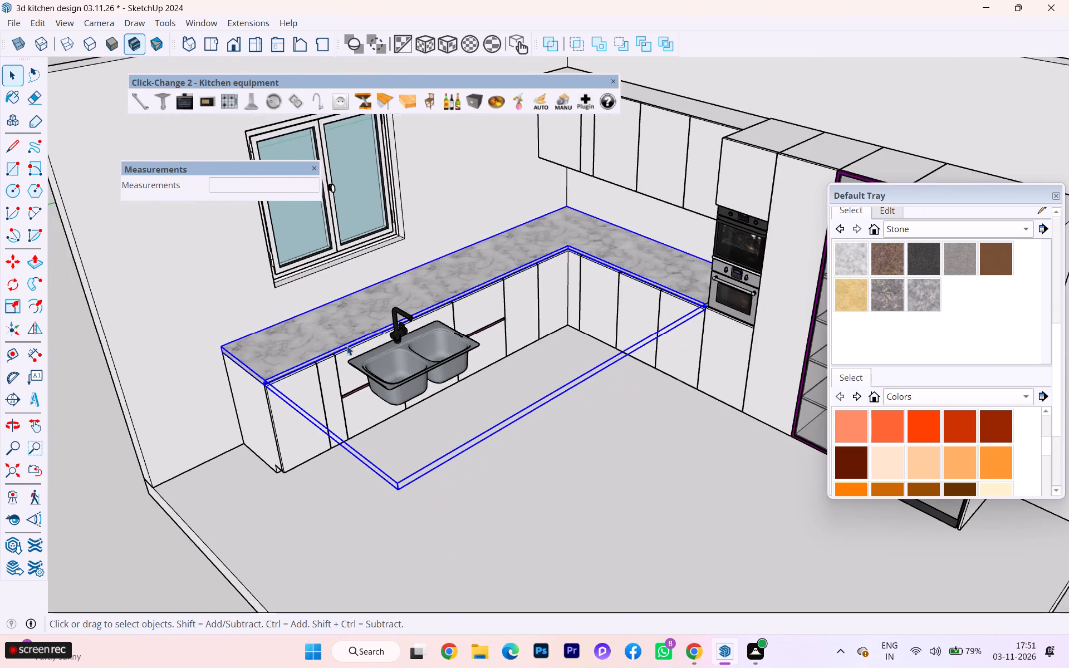
{"action": "scroll", "coordinate": [555, 226], "scroll_direction": "up", "scroll_amount": 3}
{"action": "scroll", "coordinate": [389, 419], "scroll_direction": "up", "scroll_amount": 3}
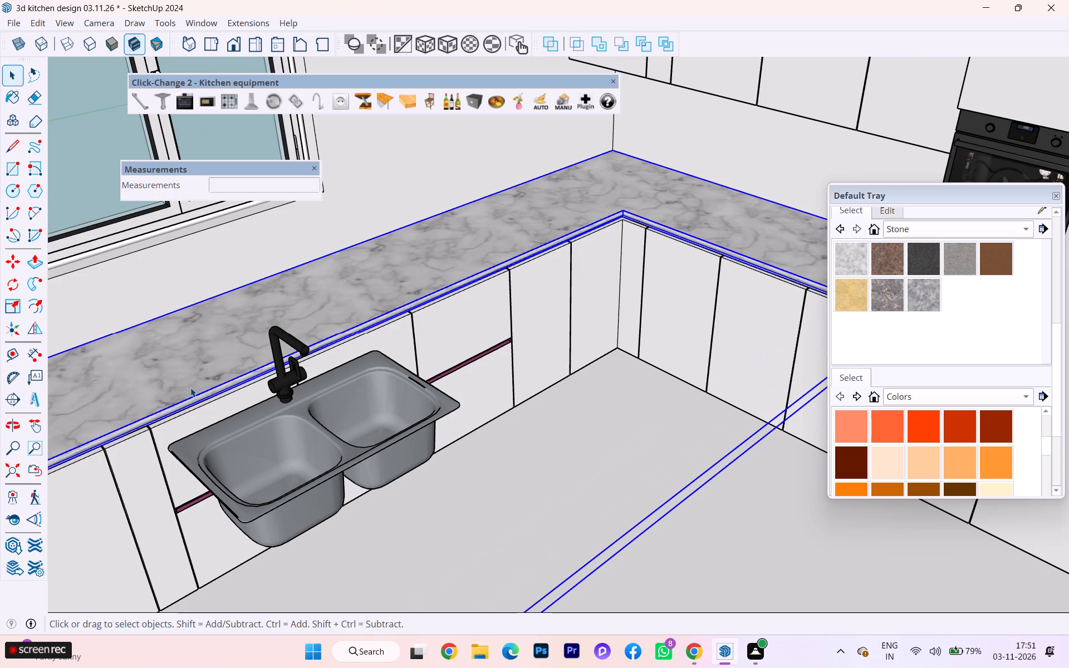
{"action": "left_click", "coordinate": [188, 380]}
{"action": "right_click", "coordinate": [188, 380]}
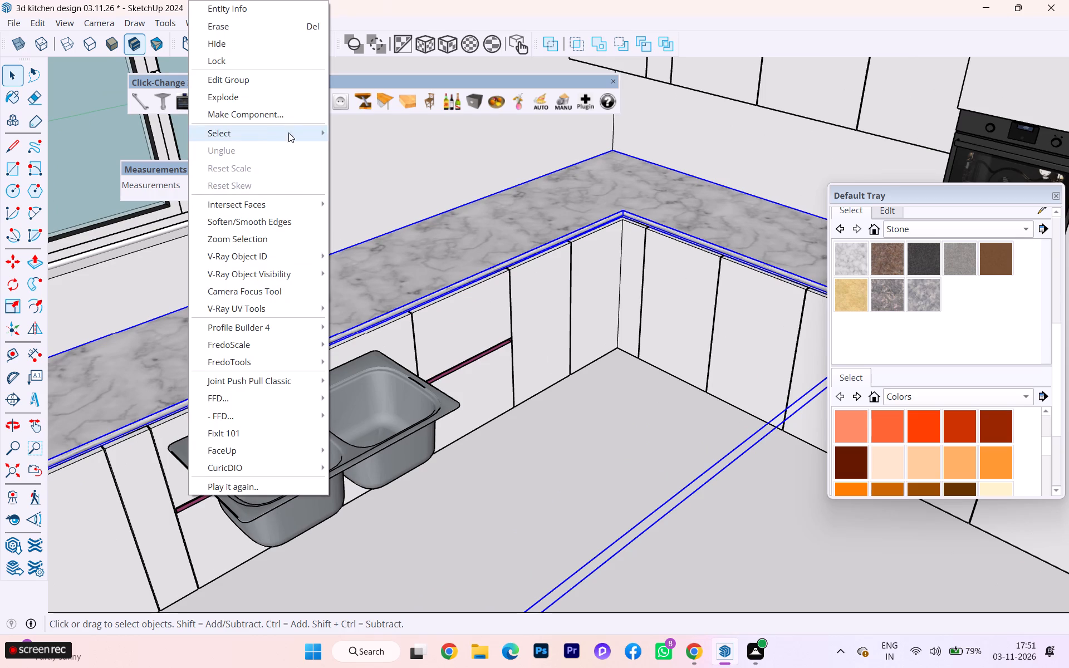
{"action": "left_click", "coordinate": [270, 95]}
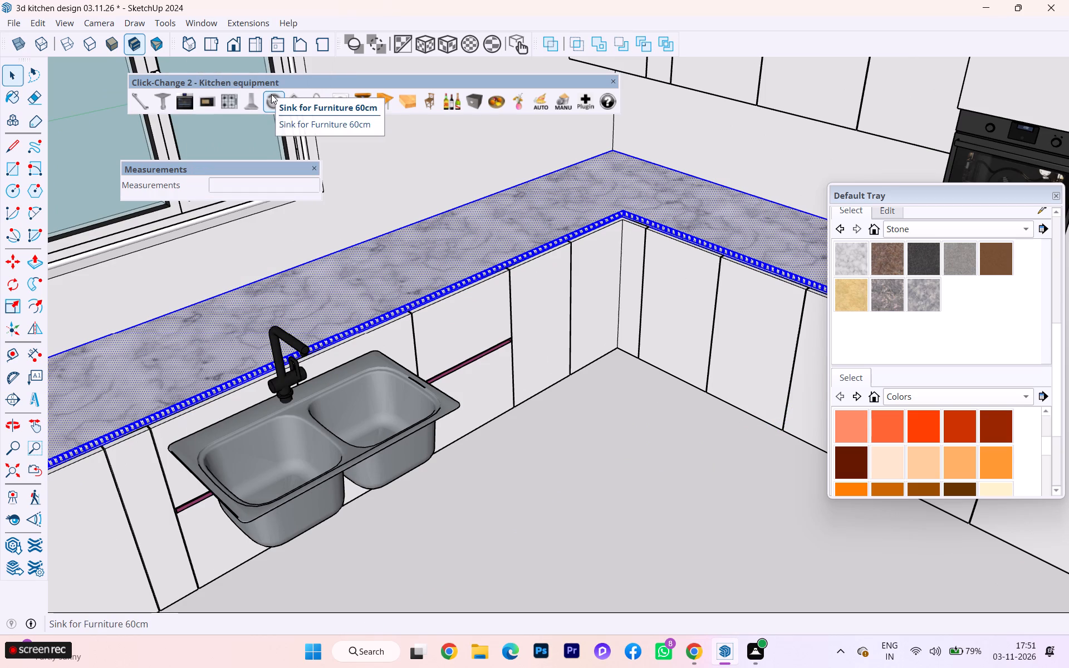
Move the double-bowl sink with its tap about 2' 3 7/8" from its rim's front corner onto the marble worktop.
{"action": "scroll", "coordinate": [458, 322], "scroll_direction": "down", "scroll_amount": 4}
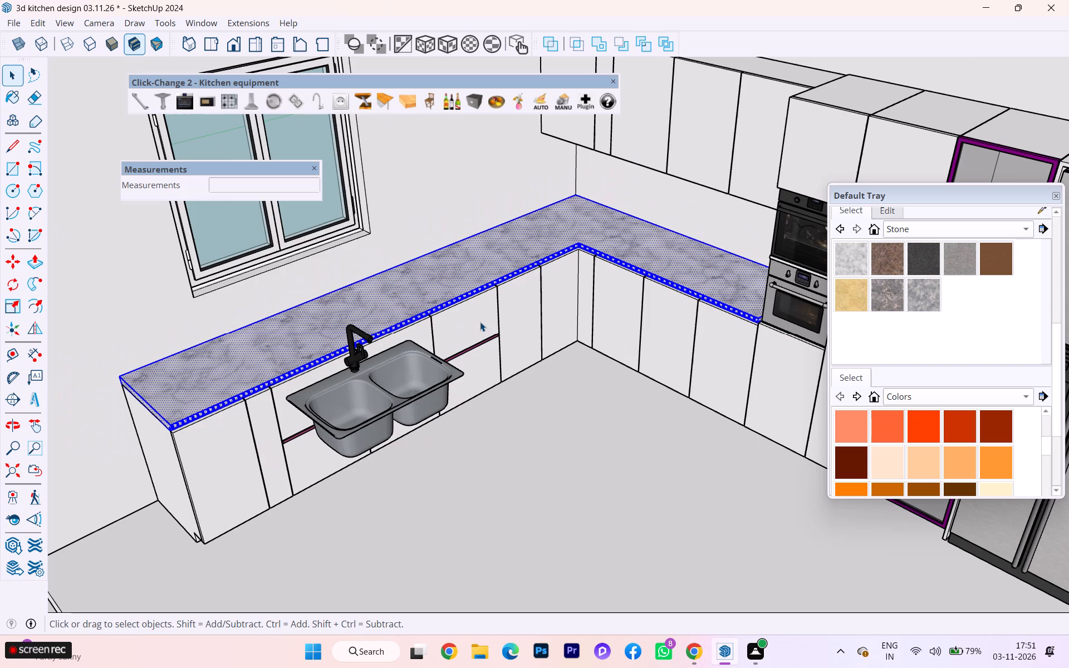
{"action": "left_click", "coordinate": [382, 396]}
{"action": "scroll", "coordinate": [340, 429], "scroll_direction": "up", "scroll_amount": 4}
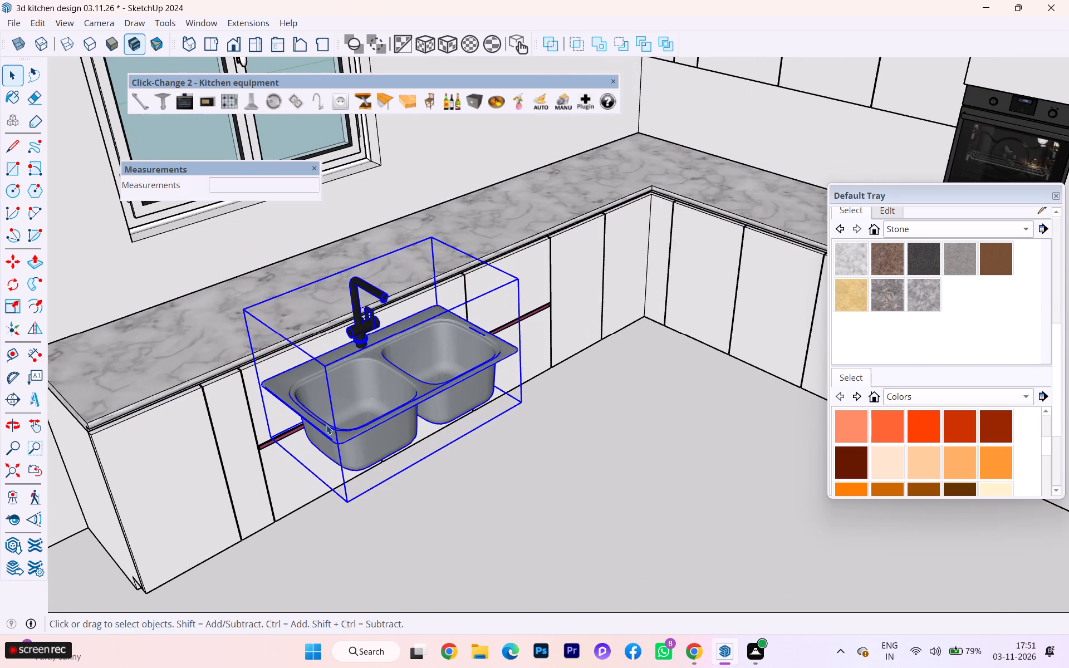
{"action": "key", "text": "m"}
{"action": "scroll", "coordinate": [306, 426], "scroll_direction": "up", "scroll_amount": 2}
{"action": "scroll", "coordinate": [305, 425], "scroll_direction": "down", "scroll_amount": 1}
{"action": "scroll", "coordinate": [305, 425], "scroll_direction": "up", "scroll_amount": 7}
{"action": "scroll", "coordinate": [349, 441], "scroll_direction": "down", "scroll_amount": 1}
{"action": "scroll", "coordinate": [349, 441], "scroll_direction": "up", "scroll_amount": 3}
{"action": "left_click", "coordinate": [337, 445]}
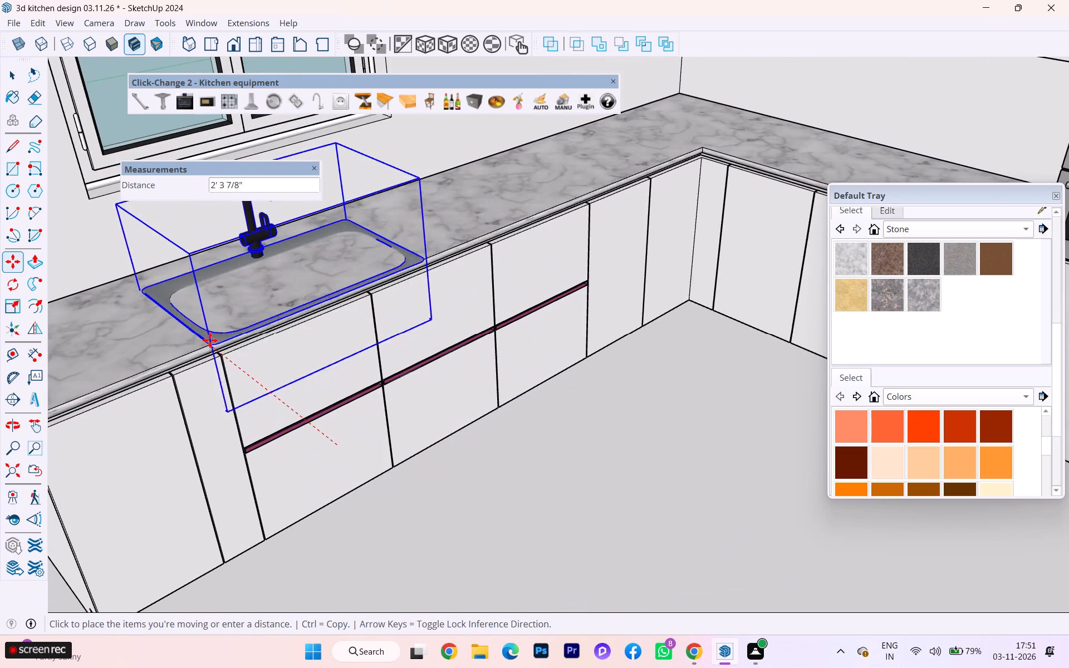
{"action": "left_click", "coordinate": [189, 330]}
Nudge the sink about 1/16" from its rim's front corner on the worktop surface.
{"action": "middle_click_drag", "start_coordinate": [205, 329], "coordinate": [303, 211]}
{"action": "scroll", "coordinate": [257, 254], "scroll_direction": "up", "scroll_amount": 4}
{"action": "scroll", "coordinate": [257, 260], "scroll_direction": "down", "scroll_amount": 1}
{"action": "middle_click_drag", "start_coordinate": [257, 263], "coordinate": [237, 348]}
{"action": "scroll", "coordinate": [210, 405], "scroll_direction": "down", "scroll_amount": 7}
{"action": "scroll", "coordinate": [217, 445], "scroll_direction": "up", "scroll_amount": 1}
{"action": "scroll", "coordinate": [217, 445], "scroll_direction": "down", "scroll_amount": 4}
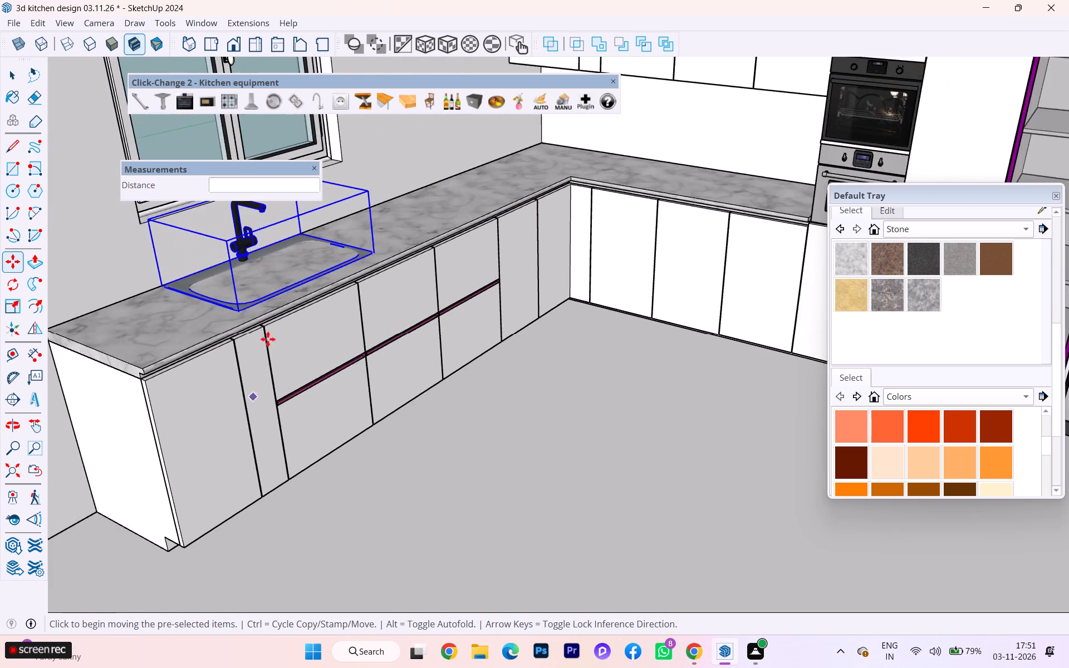
{"action": "scroll", "coordinate": [261, 313], "scroll_direction": "up", "scroll_amount": 4}
{"action": "scroll", "coordinate": [259, 312], "scroll_direction": "down", "scroll_amount": 1}
{"action": "scroll", "coordinate": [258, 312], "scroll_direction": "up", "scroll_amount": 2}
{"action": "scroll", "coordinate": [246, 300], "scroll_direction": "down", "scroll_amount": 1}
{"action": "scroll", "coordinate": [246, 300], "scroll_direction": "up", "scroll_amount": 2}
{"action": "scroll", "coordinate": [246, 299], "scroll_direction": "down", "scroll_amount": 3}
{"action": "scroll", "coordinate": [245, 299], "scroll_direction": "up", "scroll_amount": 9}
{"action": "scroll", "coordinate": [209, 311], "scroll_direction": "down", "scroll_amount": 1}
{"action": "scroll", "coordinate": [209, 311], "scroll_direction": "up", "scroll_amount": 4}
{"action": "scroll", "coordinate": [228, 299], "scroll_direction": "down", "scroll_amount": 1}
{"action": "scroll", "coordinate": [228, 299], "scroll_direction": "up", "scroll_amount": 20}
{"action": "scroll", "coordinate": [228, 299], "scroll_direction": "up", "scroll_amount": 1}
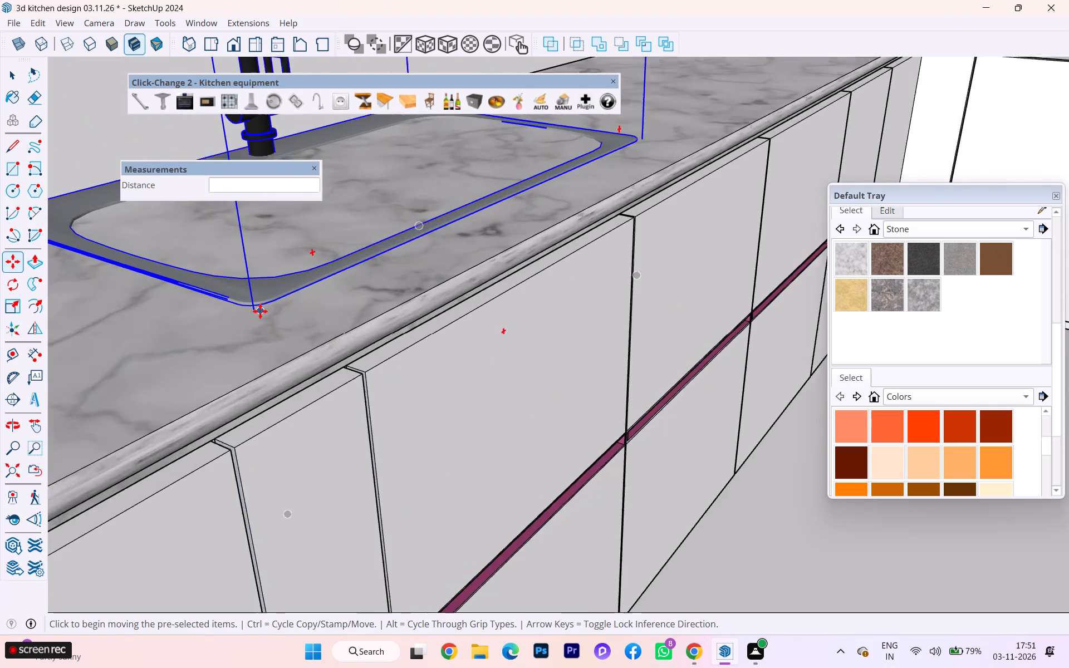
{"action": "scroll", "coordinate": [260, 311], "scroll_direction": "up", "scroll_amount": 3}
{"action": "left_click", "coordinate": [252, 297]}
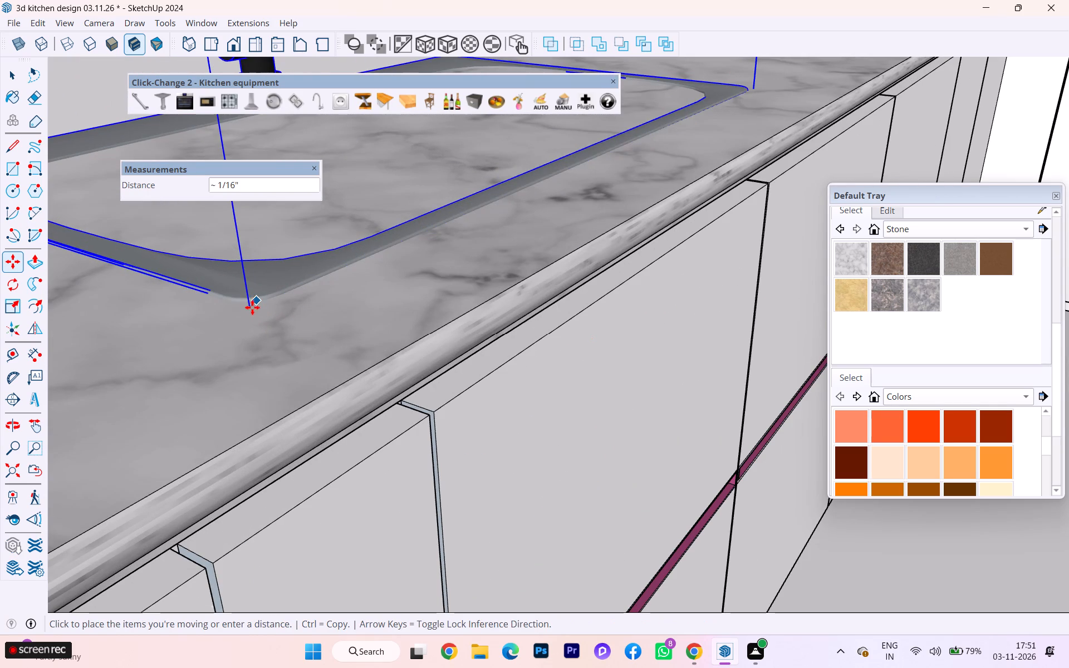
{"action": "left_click", "coordinate": [253, 303]}
Move the sink about 9 15/16" across the worktop from its front rim, placing it beneath the window.
{"action": "scroll", "coordinate": [258, 322], "scroll_direction": "down", "scroll_amount": 1}
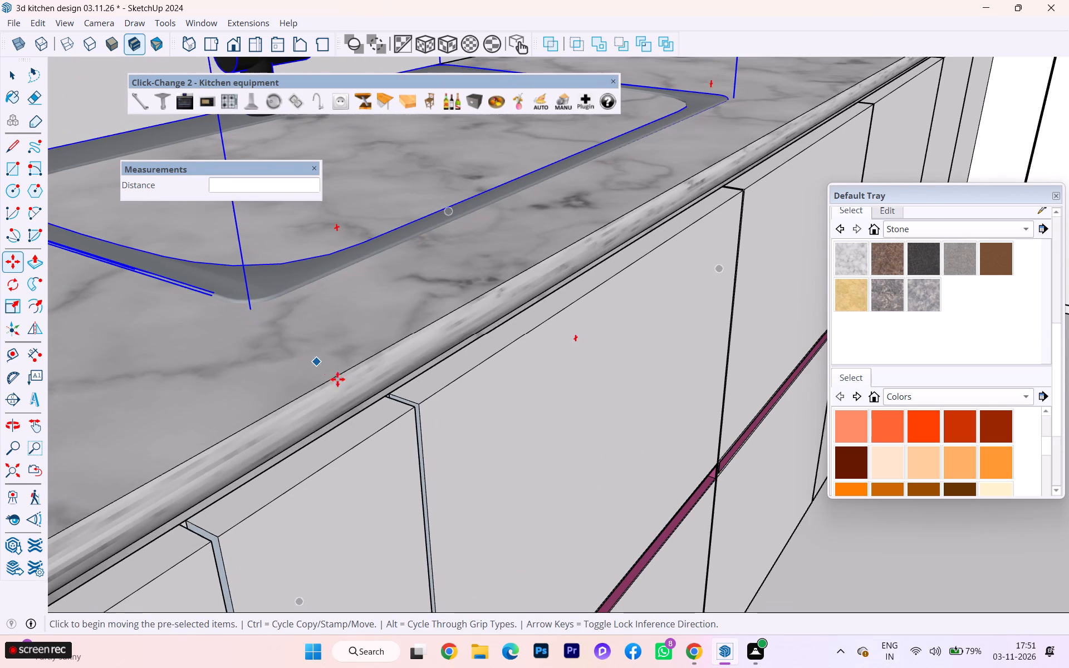
{"action": "scroll", "coordinate": [350, 421], "scroll_direction": "down", "scroll_amount": 14}
{"action": "middle_click_drag", "start_coordinate": [390, 425], "coordinate": [226, 547]}
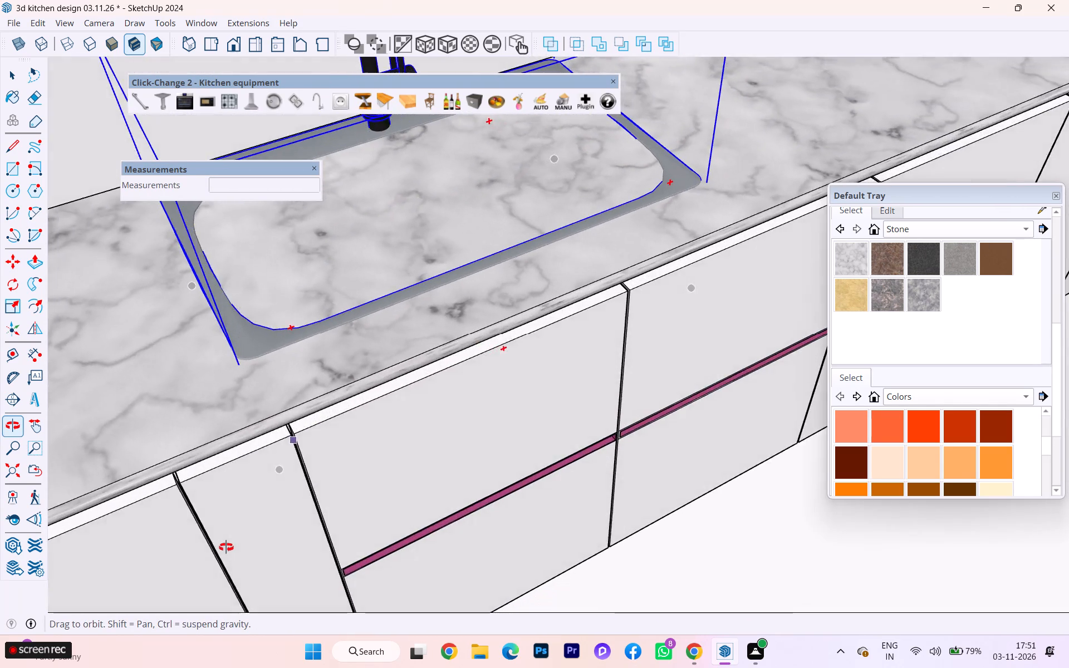
{"action": "middle_click_drag", "start_coordinate": [226, 547], "coordinate": [226, 603]}
{"action": "scroll", "coordinate": [335, 411], "scroll_direction": "down", "scroll_amount": 7}
{"action": "scroll", "coordinate": [420, 338], "scroll_direction": "up", "scroll_amount": 3}
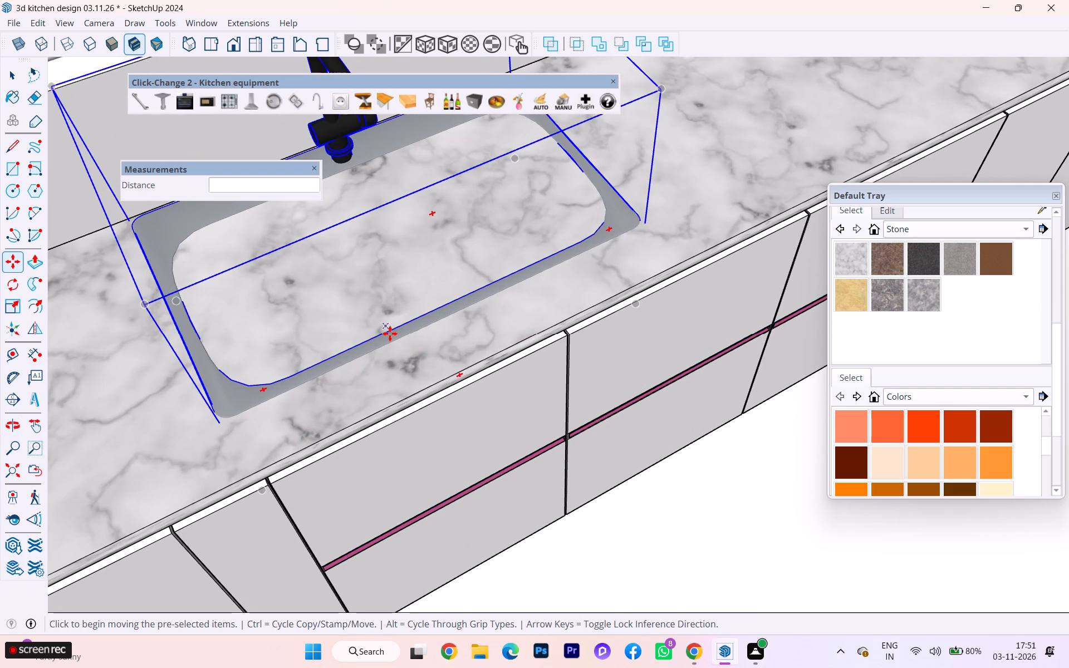
{"action": "left_click", "coordinate": [395, 342]}
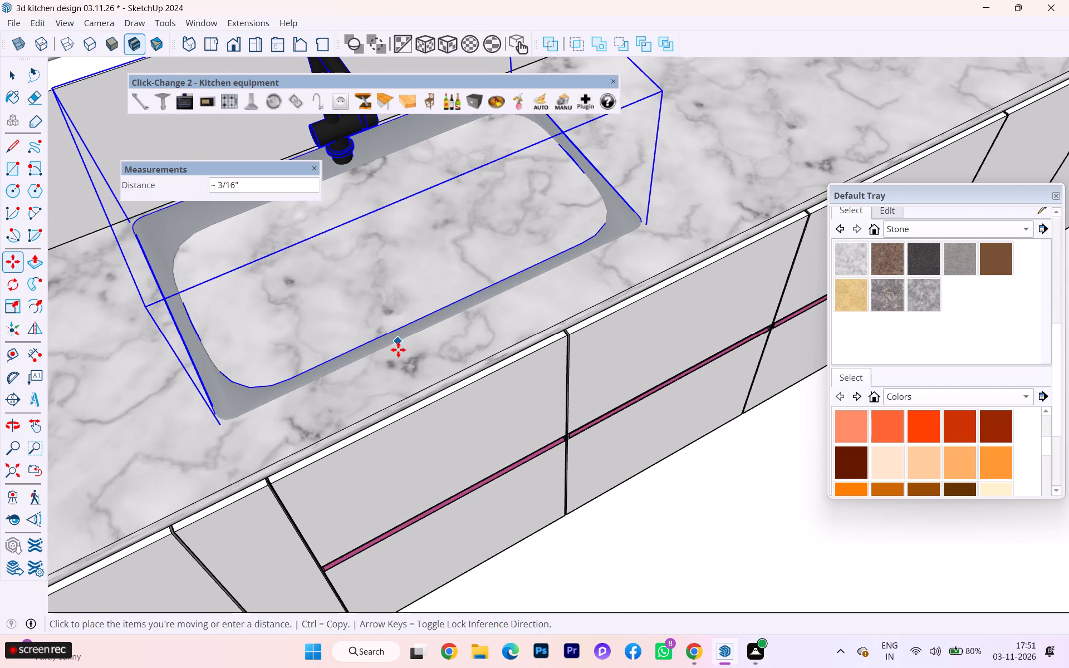
{"action": "scroll", "coordinate": [501, 324], "scroll_direction": "down", "scroll_amount": 3}
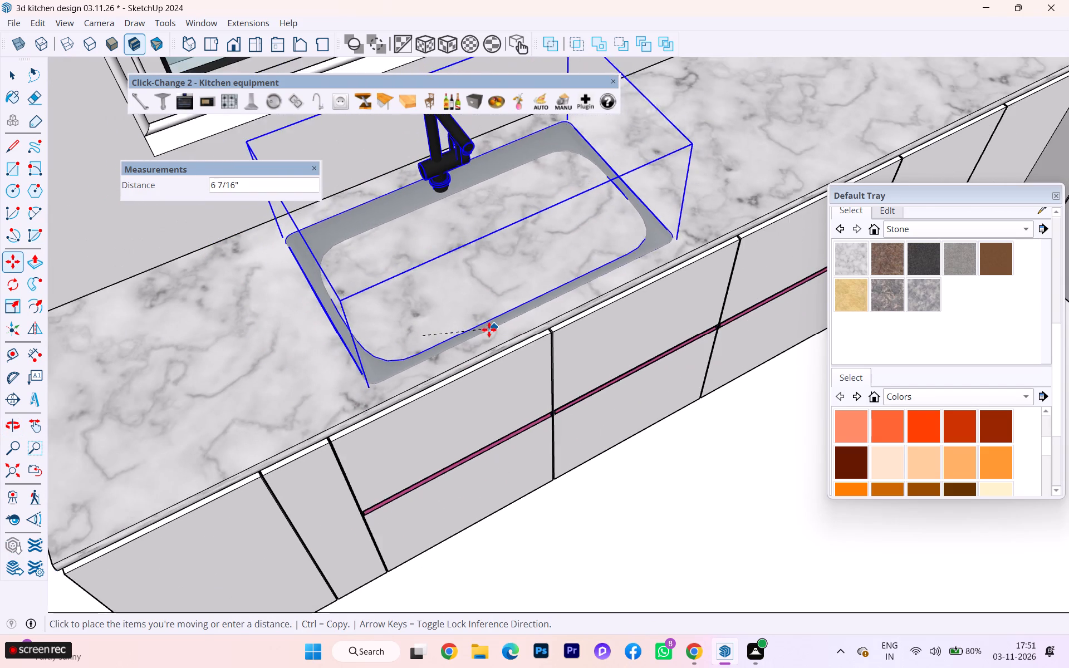
{"action": "scroll", "coordinate": [486, 330], "scroll_direction": "down", "scroll_amount": 4}
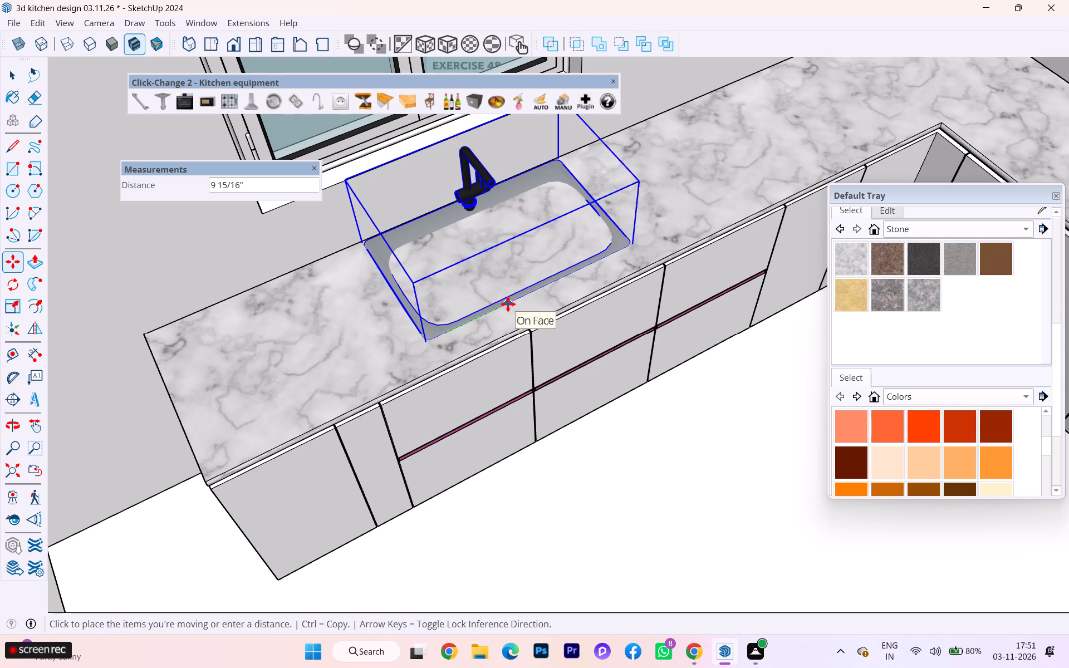
{"action": "left_click", "coordinate": [503, 306]}
Intersect the worktop's top face with the sink to split off the area inside the rim.
{"action": "scroll", "coordinate": [425, 303], "scroll_direction": "down", "scroll_amount": 5}
{"action": "scroll", "coordinate": [425, 303], "scroll_direction": "up", "scroll_amount": 4}
{"action": "middle_click_drag", "start_coordinate": [424, 303], "coordinate": [404, 234]}
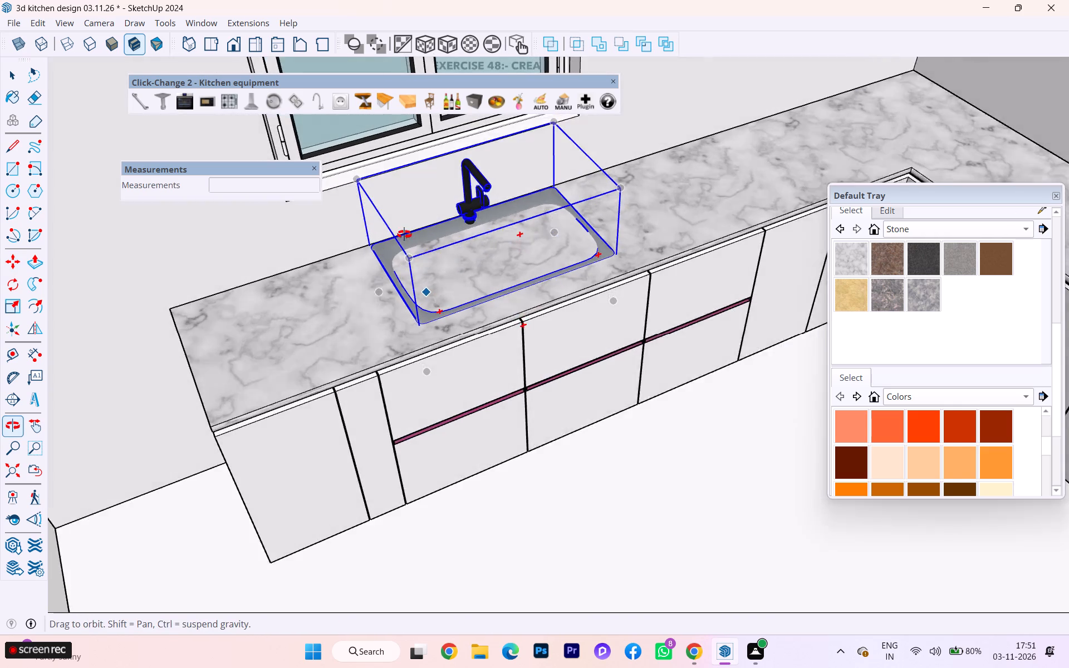
{"action": "middle_click_drag", "start_coordinate": [404, 234], "coordinate": [398, 213]}
{"action": "scroll", "coordinate": [344, 260], "scroll_direction": "down", "scroll_amount": 2}
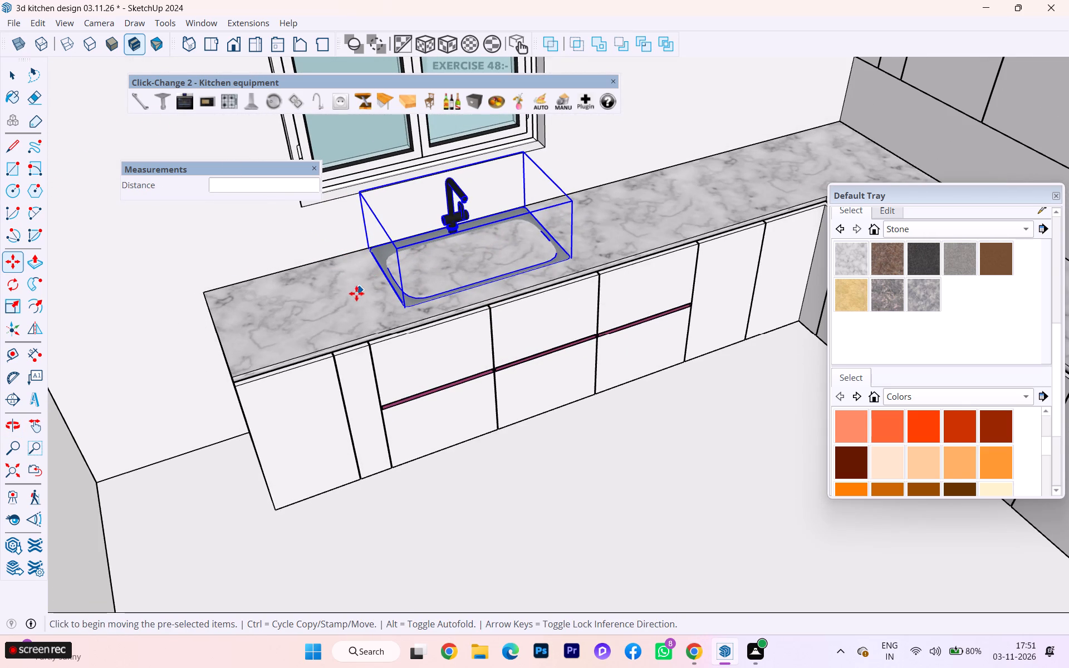
{"action": "left_click", "coordinate": [17, 76]}
{"action": "left_click", "coordinate": [273, 323]}
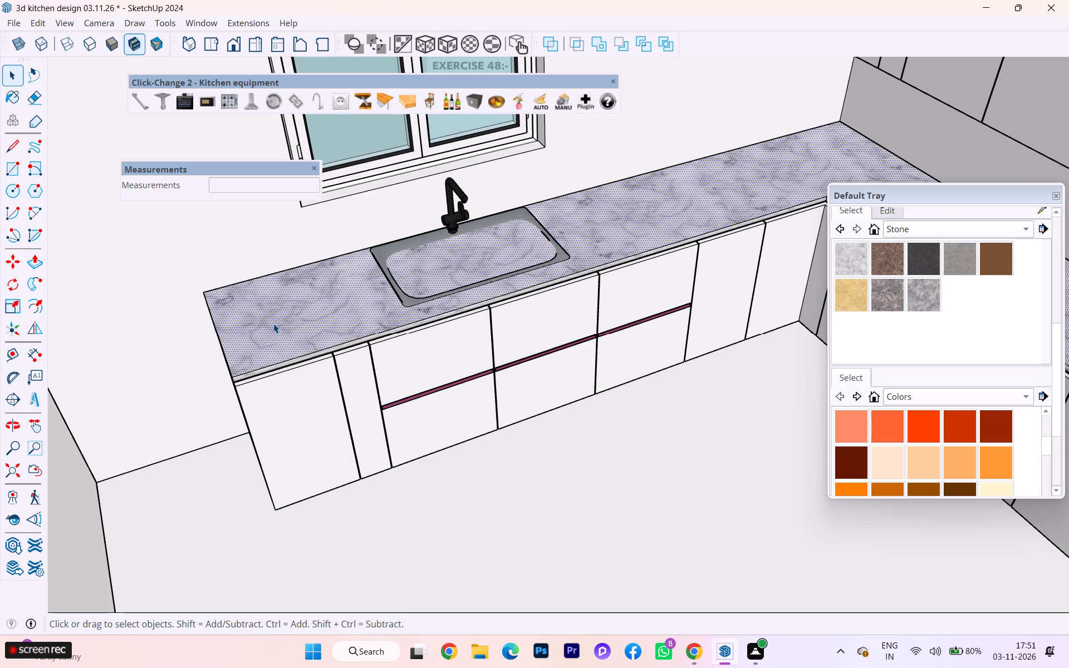
{"action": "right_click", "coordinate": [291, 313]}
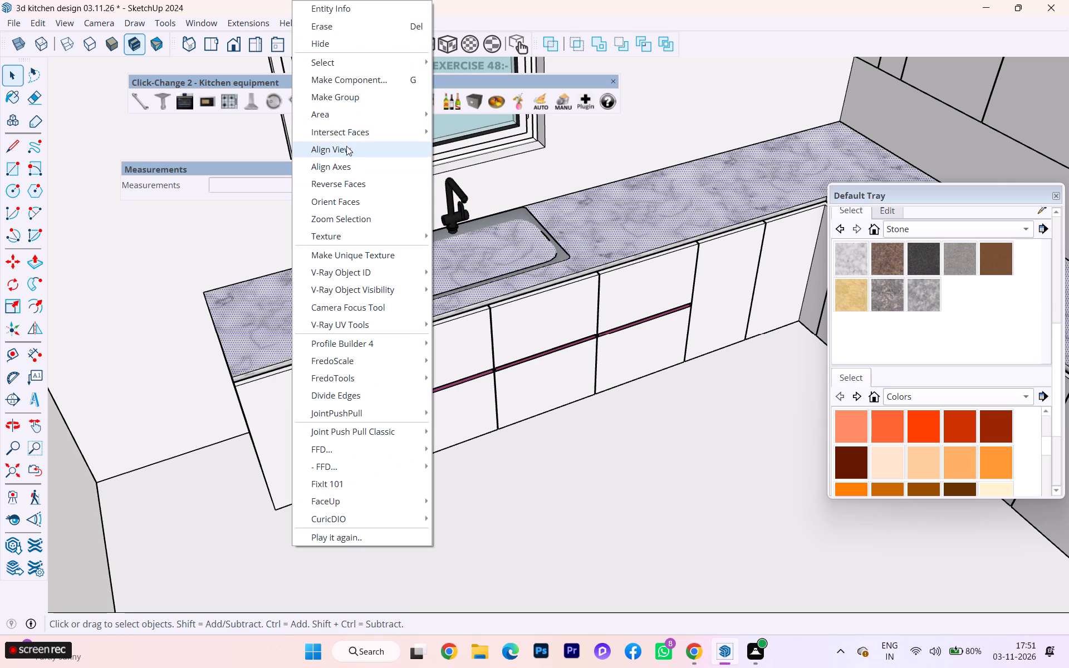
{"action": "left_click", "coordinate": [342, 136]}
{"action": "left_click", "coordinate": [497, 127]}
Push the split worktop face inside the sink's rim downwards to cut it away and open both bowls.
{"action": "left_click", "coordinate": [437, 291]}
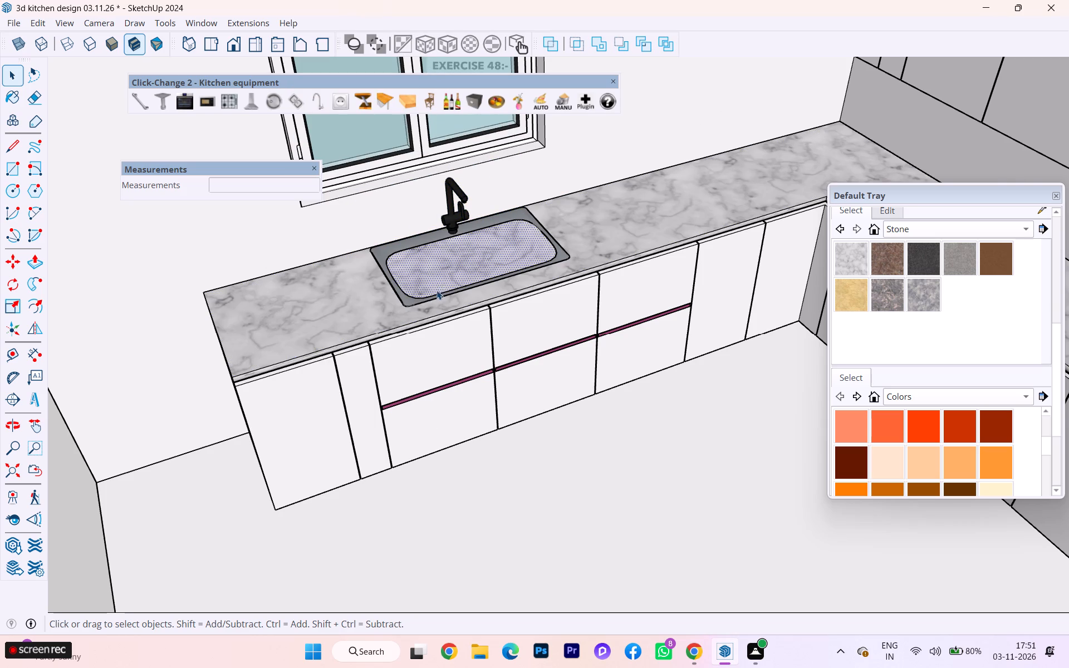
{"action": "scroll", "coordinate": [442, 273], "scroll_direction": "up", "scroll_amount": 3}
{"action": "left_click", "coordinate": [439, 277]}
{"action": "key", "text": "p"}
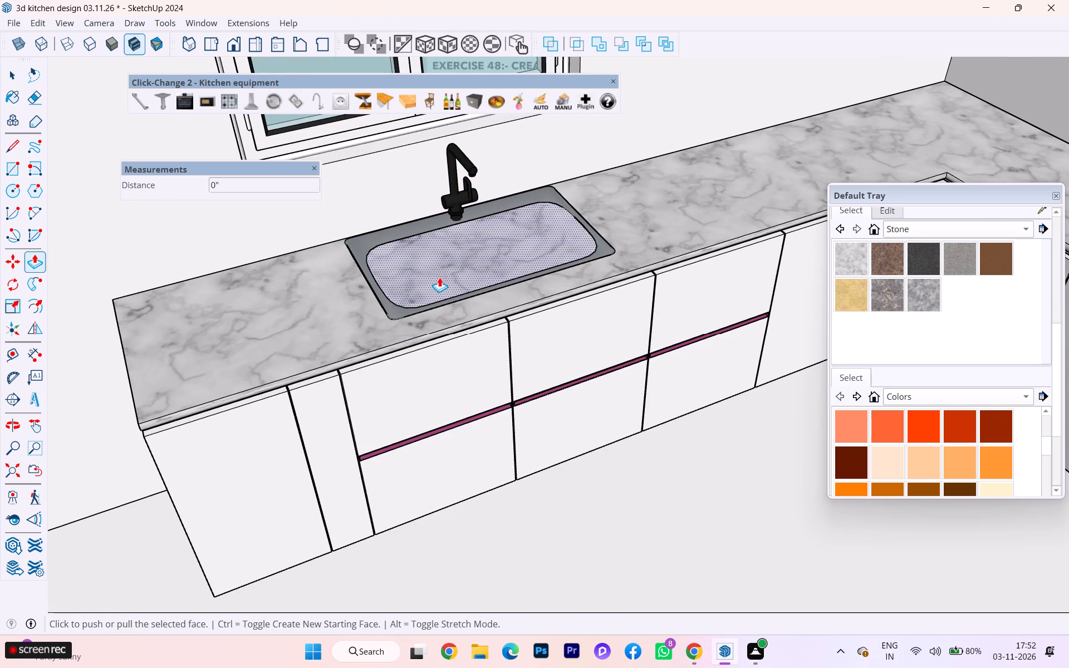
{"action": "left_click", "coordinate": [439, 277]}
{"action": "scroll", "coordinate": [449, 227], "scroll_direction": "up", "scroll_amount": 5}
{"action": "scroll", "coordinate": [433, 269], "scroll_direction": "up", "scroll_amount": 8}
{"action": "left_click", "coordinate": [391, 308]}
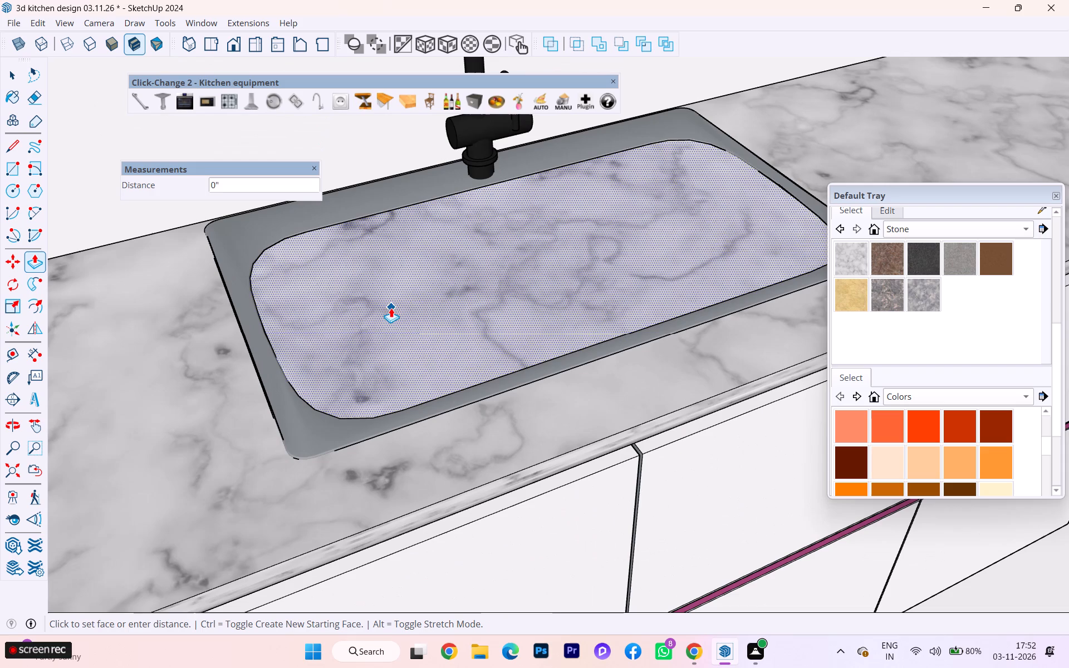
{"action": "left_click", "coordinate": [406, 350]}
Intersect the base cabinet's top face with the sink above it to split off the area inside the bowls.
{"action": "middle_click_drag", "start_coordinate": [393, 321], "coordinate": [297, 347]}
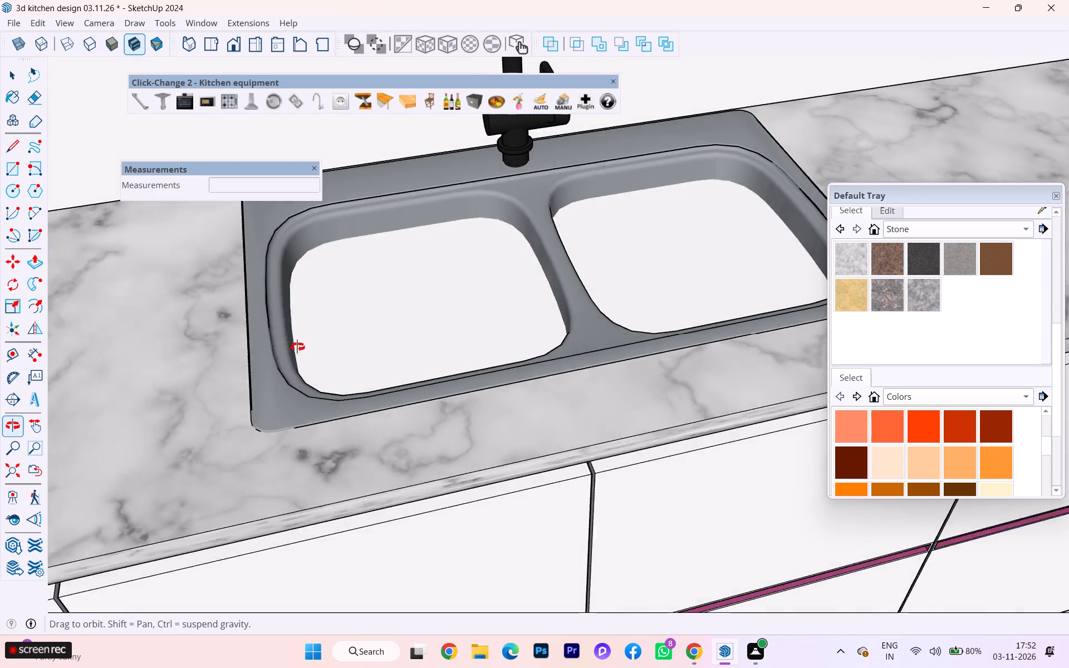
{"action": "middle_click_drag", "start_coordinate": [297, 347], "coordinate": [241, 344]}
{"action": "key", "text": "space"}
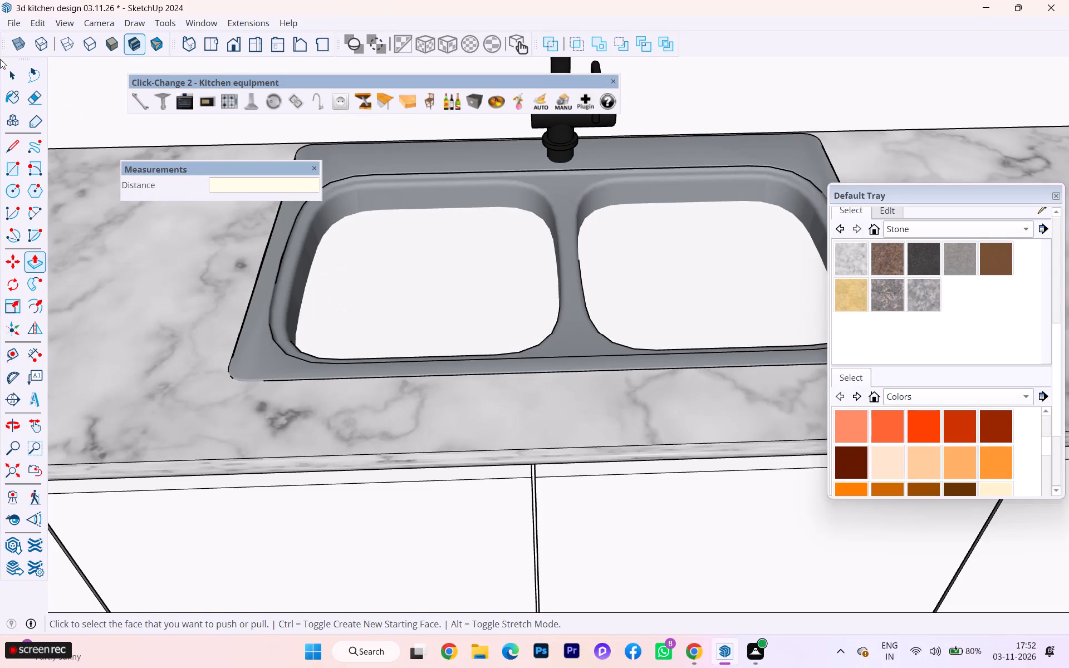
{"action": "left_click", "coordinate": [11, 68]}
{"action": "left_click", "coordinate": [415, 282]}
{"action": "double_click", "coordinate": [381, 309]}
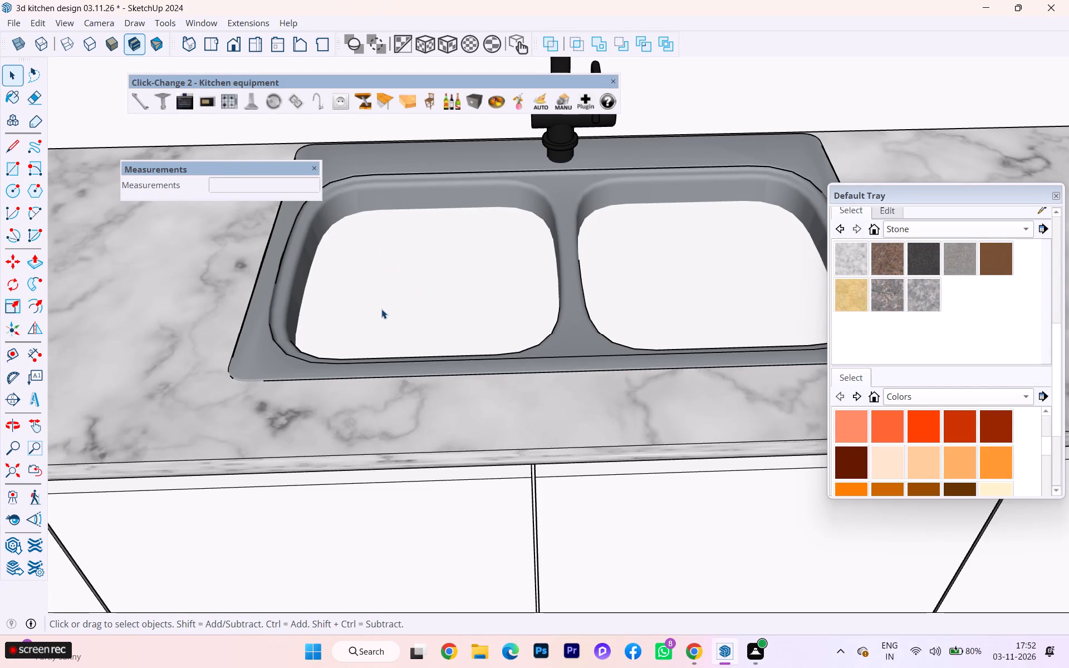
{"action": "left_click", "coordinate": [385, 306]}
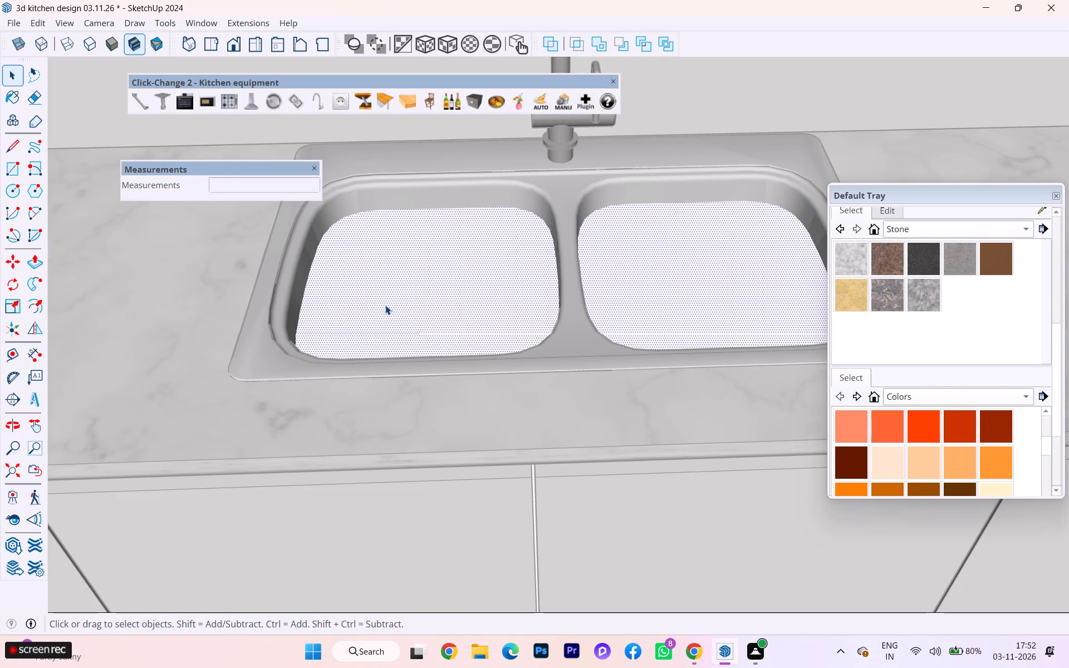
{"action": "double_click", "coordinate": [385, 305]}
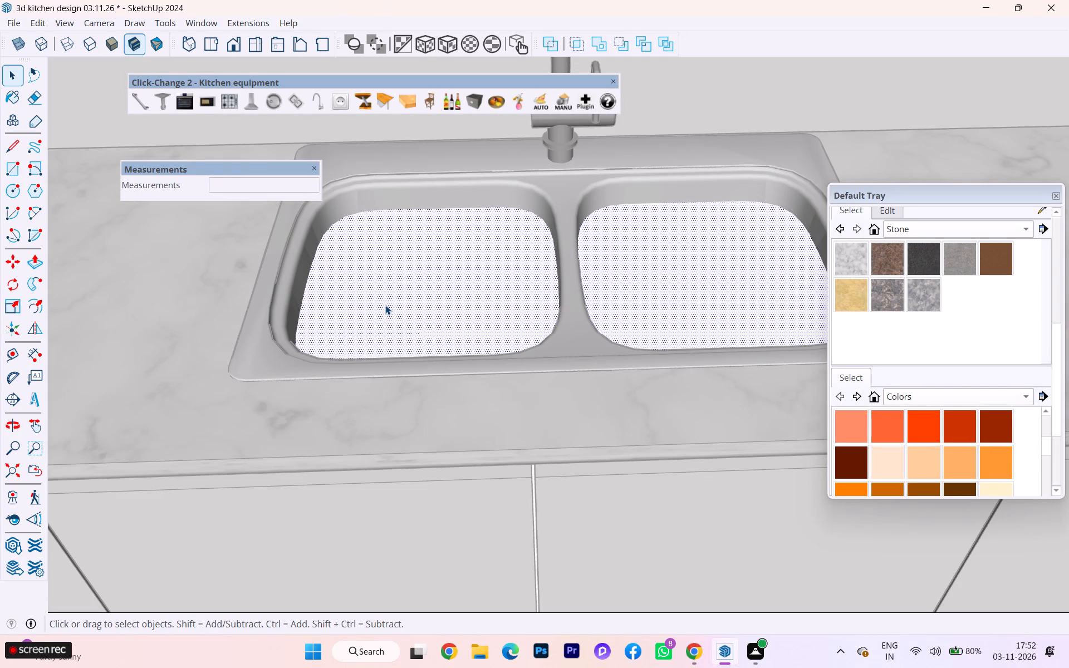
{"action": "right_click", "coordinate": [385, 306]}
{"action": "left_click", "coordinate": [459, 139]}
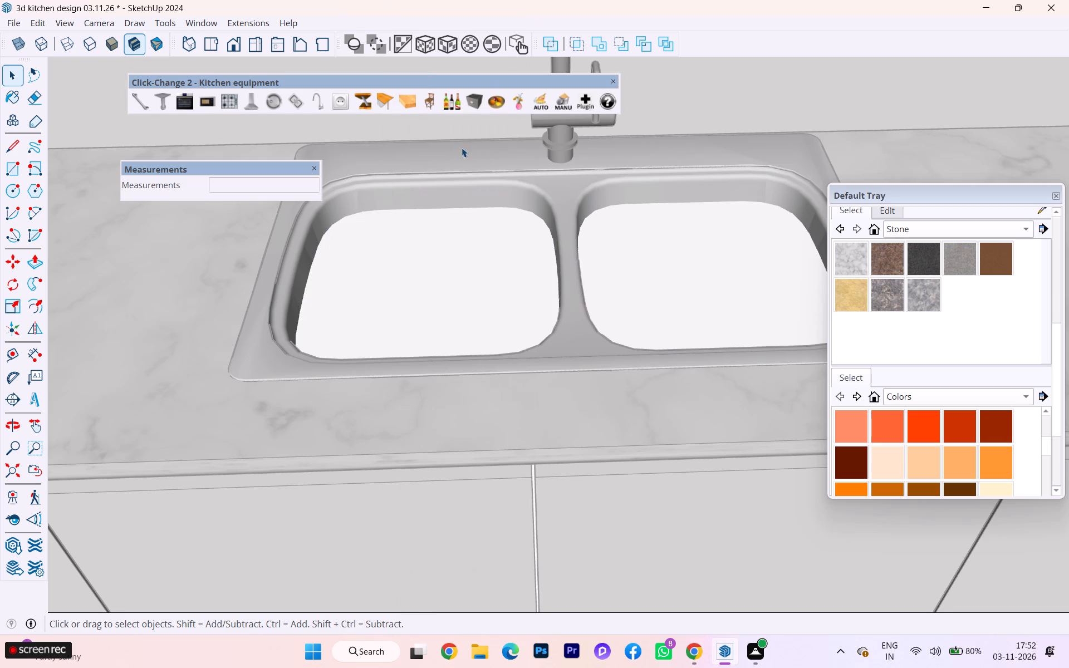
{"action": "left_click", "coordinate": [423, 287]}
{"action": "scroll", "coordinate": [396, 286], "scroll_direction": "down", "scroll_amount": 3}
{"action": "scroll", "coordinate": [416, 300], "scroll_direction": "up", "scroll_amount": 1}
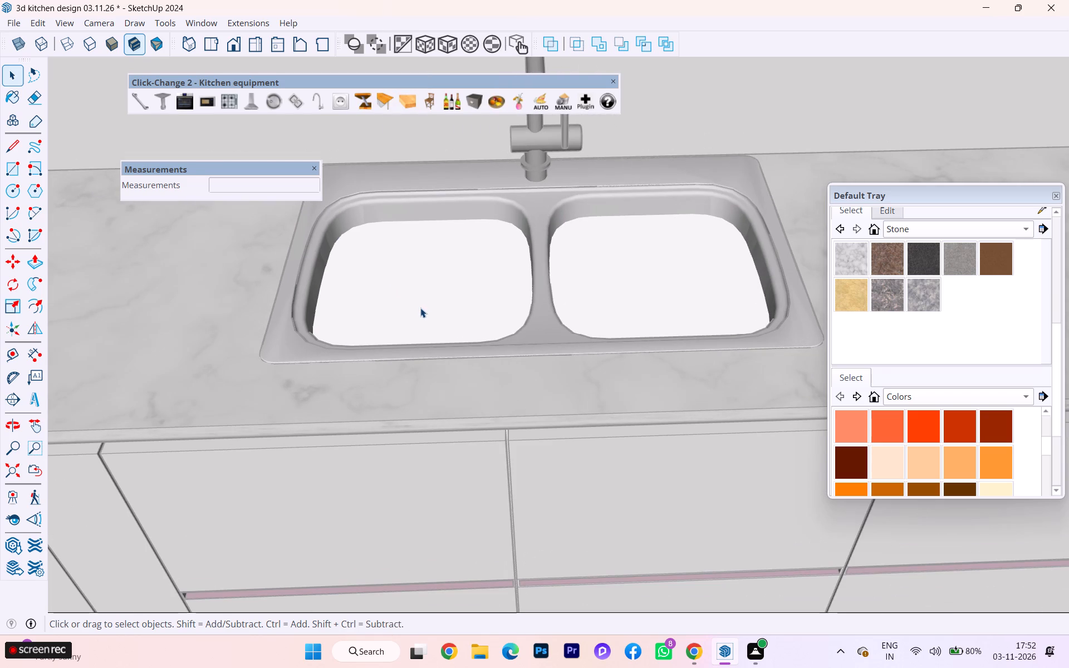
{"action": "key", "text": "ctrl+z"}
{"action": "left_click", "coordinate": [409, 317]}
{"action": "right_click", "coordinate": [413, 313]}
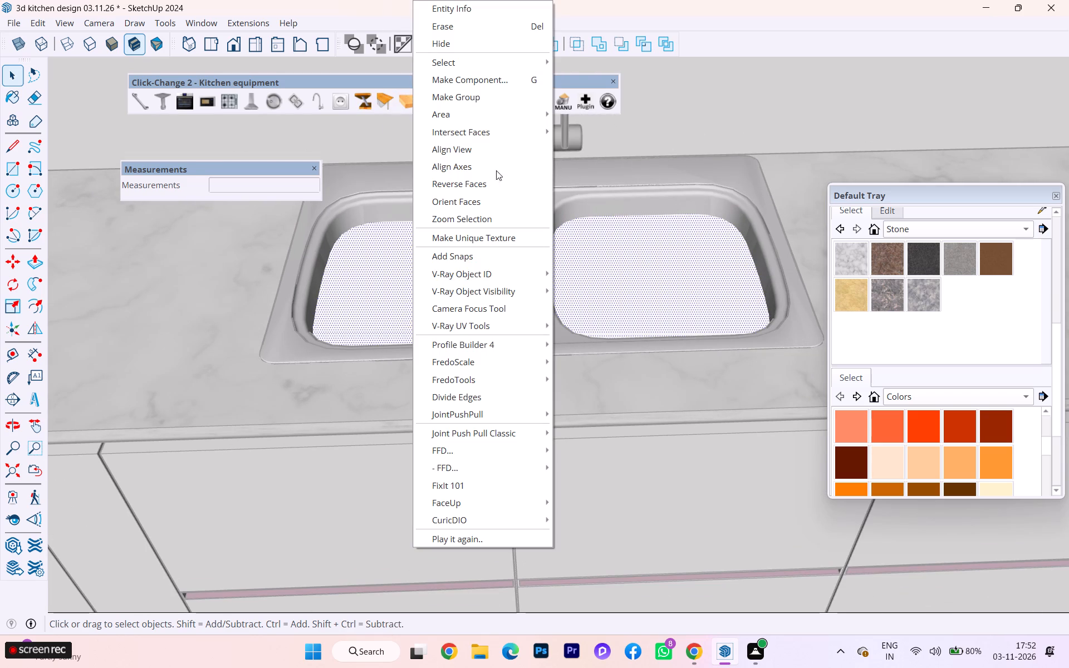
{"action": "left_click", "coordinate": [477, 129]}
{"action": "left_click", "coordinate": [612, 135]}
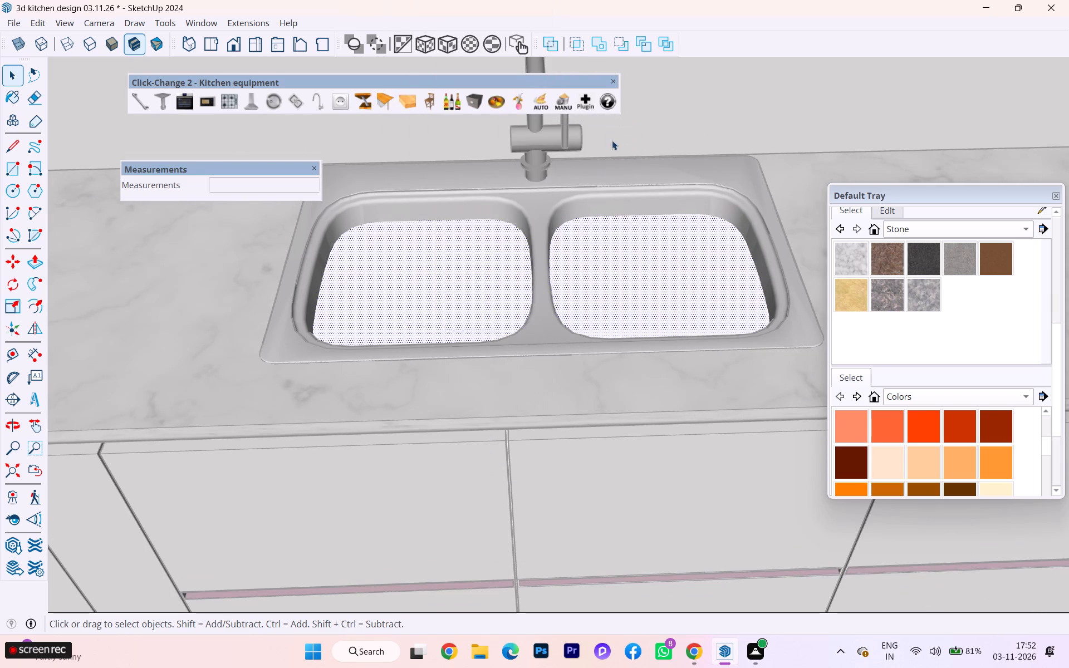
Push the split cabinet face down in stages inside the sink, showing back edges for reference, until both bowls and drains are clear.
{"action": "key", "text": "p"}
{"action": "left_click", "coordinate": [431, 283]}
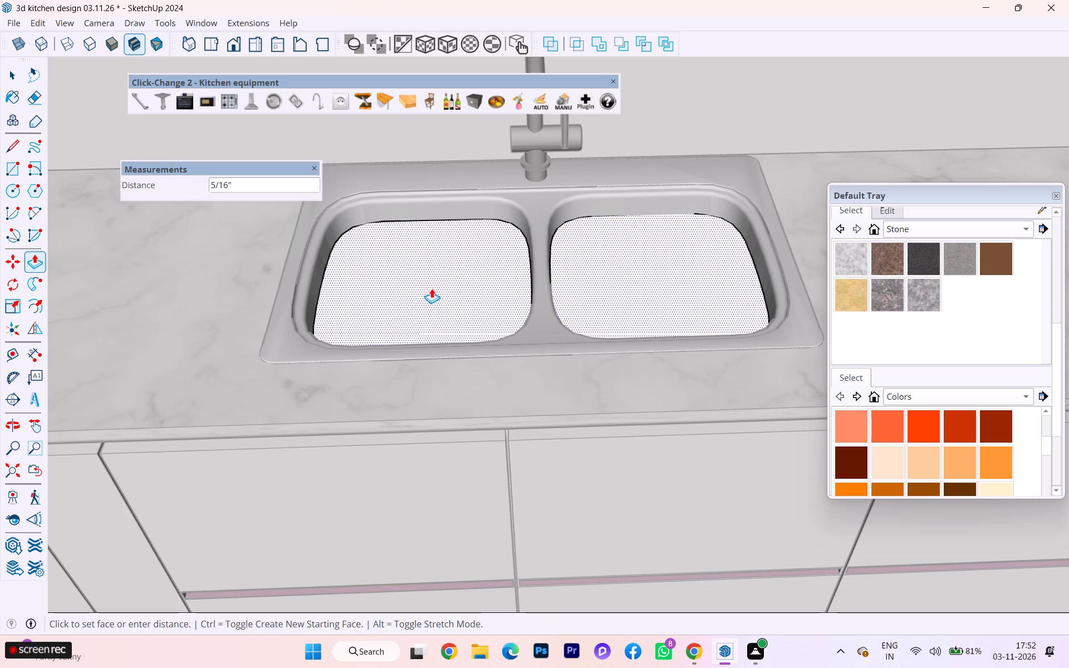
{"action": "scroll", "coordinate": [450, 334], "scroll_direction": "up", "scroll_amount": 2}
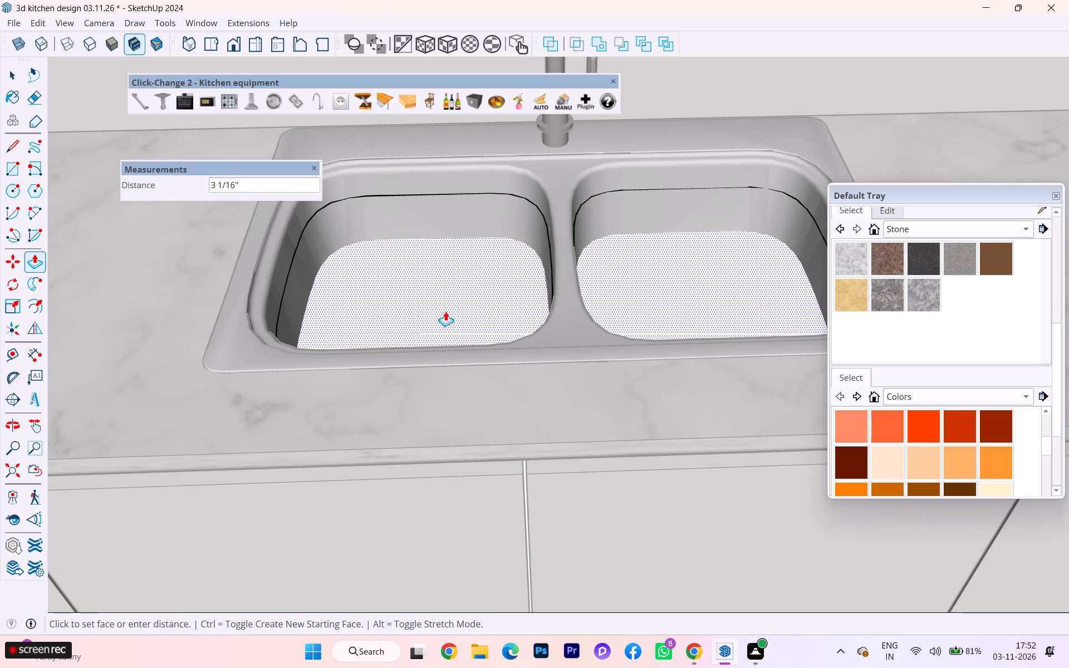
{"action": "left_click", "coordinate": [447, 310]}
{"action": "middle_click_drag", "start_coordinate": [479, 304], "coordinate": [512, 452]}
{"action": "left_click", "coordinate": [408, 311]}
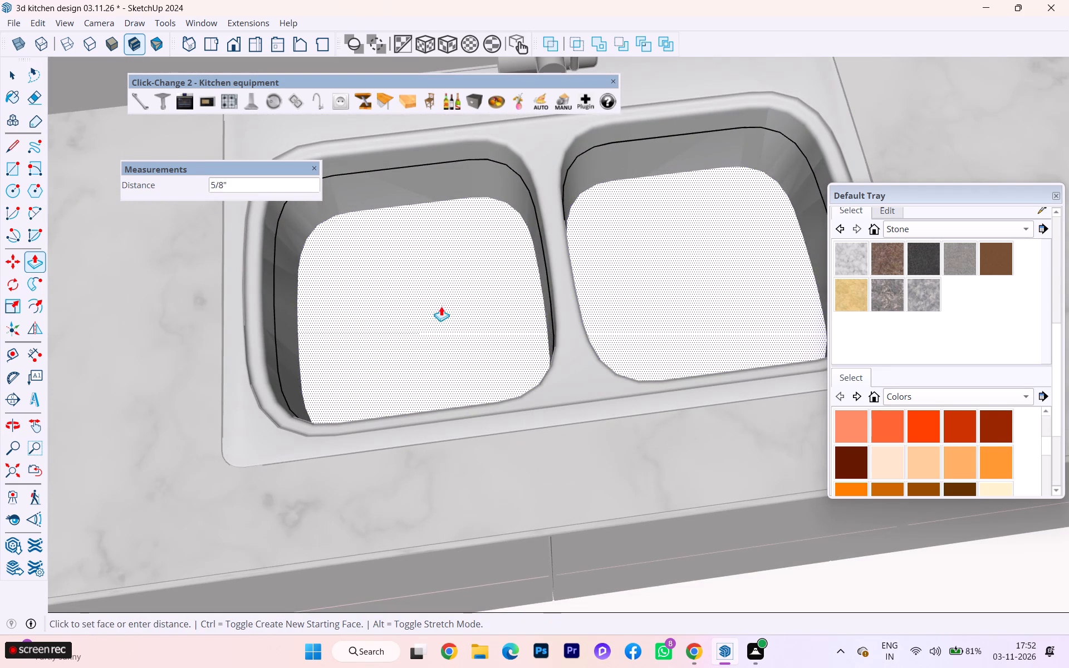
{"action": "scroll", "coordinate": [520, 484], "scroll_direction": "down", "scroll_amount": 1}
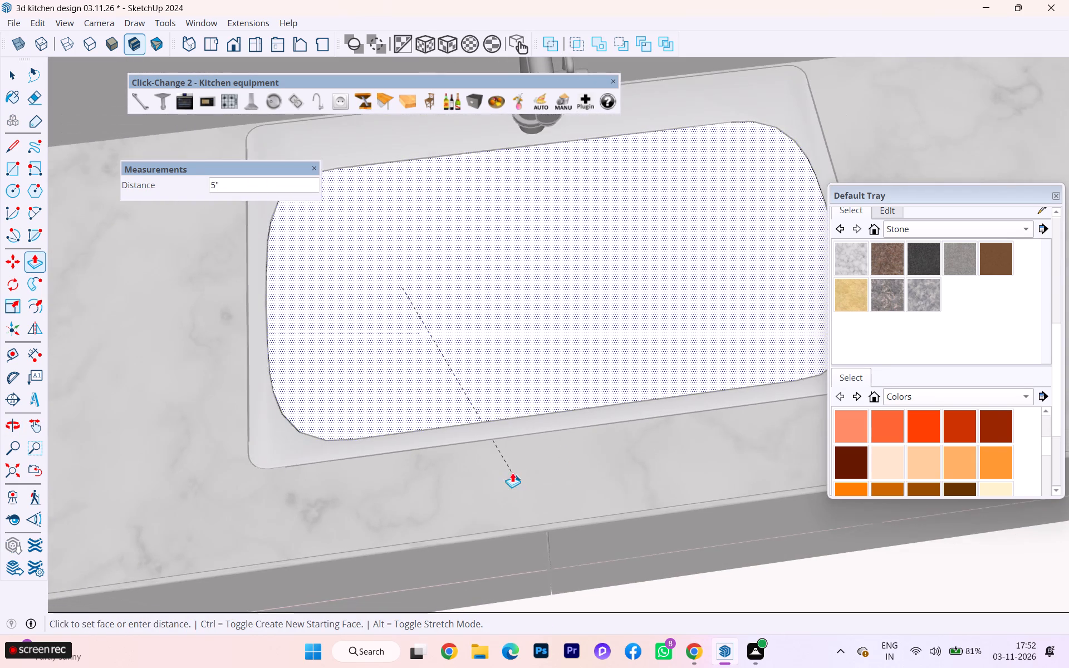
{"action": "middle_click_drag", "start_coordinate": [512, 473], "coordinate": [419, 220]}
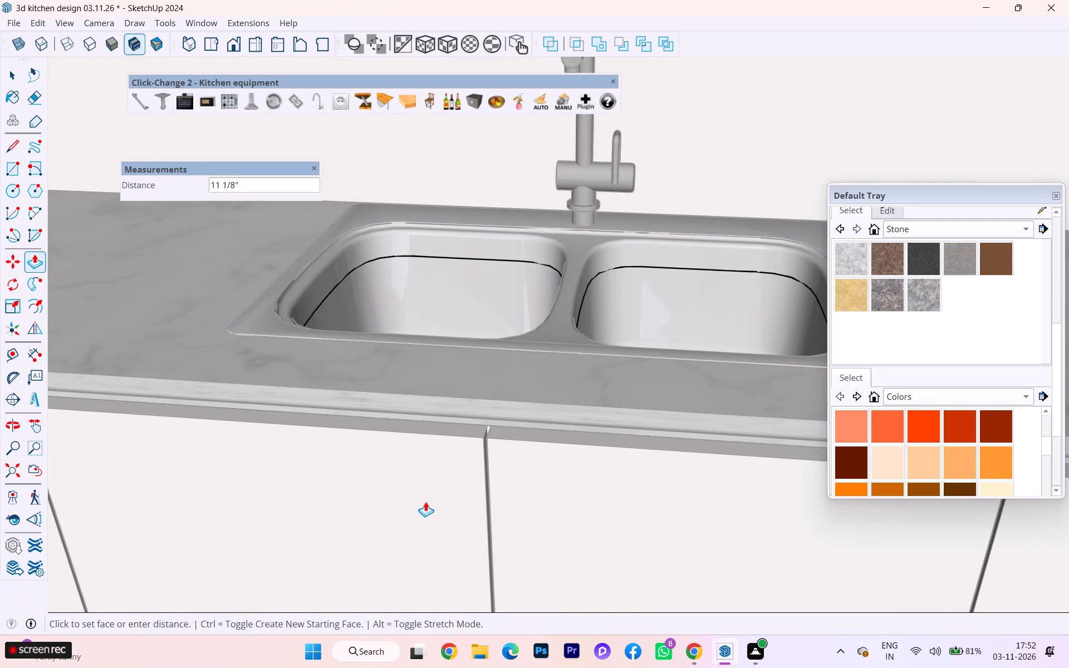
{"action": "key", "text": "k"}
{"action": "left_click", "coordinate": [433, 451]}
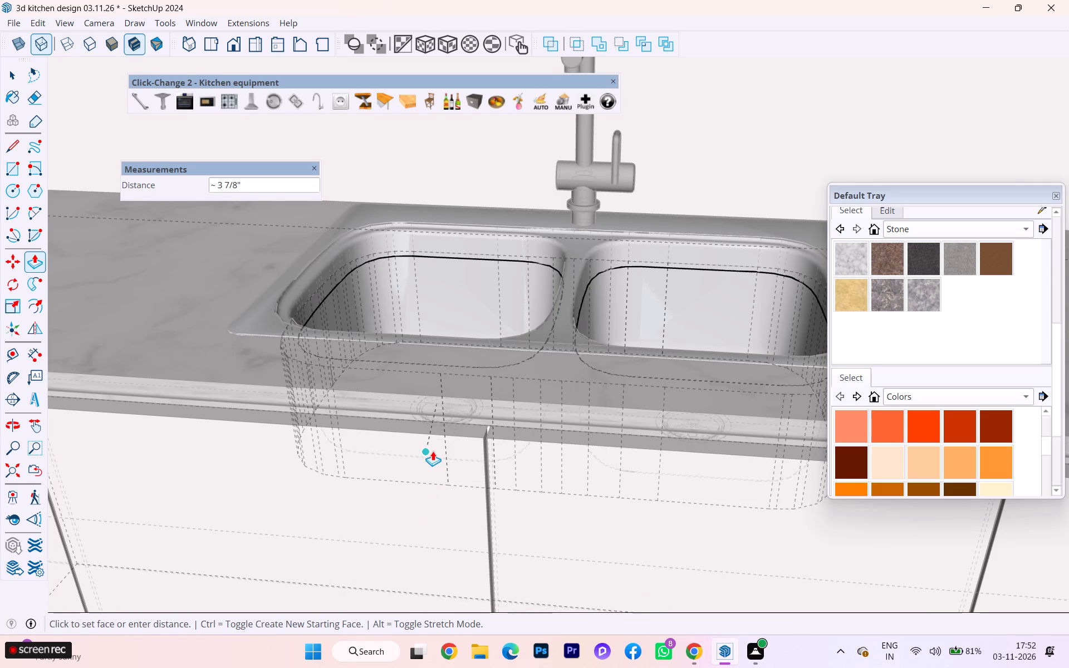
{"action": "scroll", "coordinate": [438, 454], "scroll_direction": "down", "scroll_amount": 1}
{"action": "middle_click_drag", "start_coordinate": [438, 455], "coordinate": [468, 627]}
{"action": "scroll", "coordinate": [454, 405], "scroll_direction": "up", "scroll_amount": 5}
{"action": "scroll", "coordinate": [461, 379], "scroll_direction": "down", "scroll_amount": 4}
{"action": "scroll", "coordinate": [461, 379], "scroll_direction": "up", "scroll_amount": 2}
{"action": "left_click", "coordinate": [452, 378]}
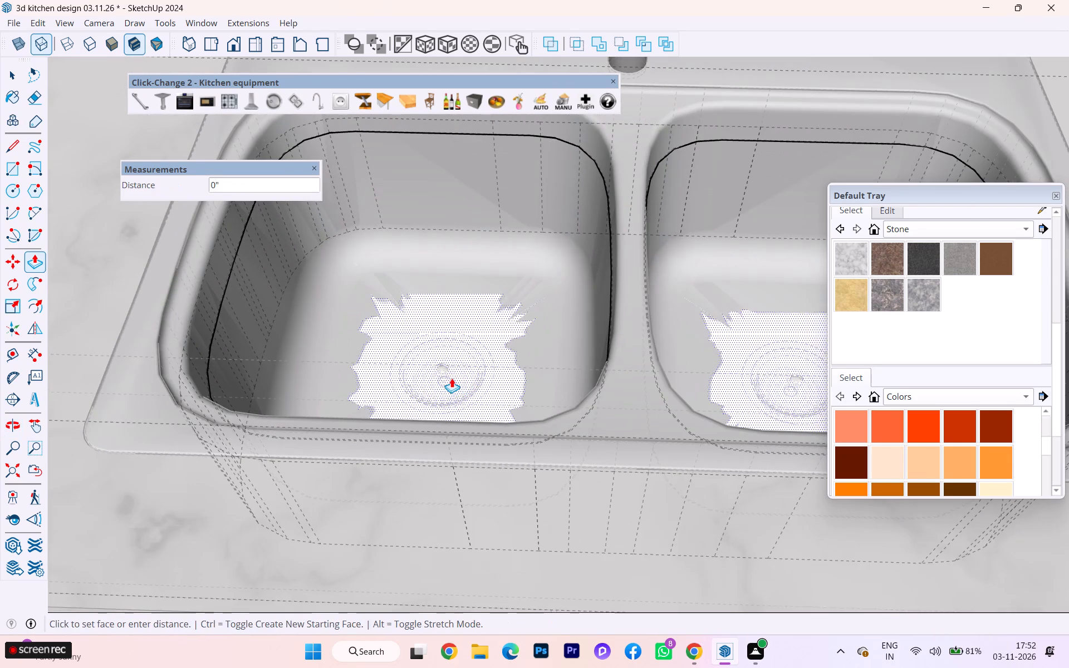
{"action": "left_click", "coordinate": [459, 429]}
{"action": "scroll", "coordinate": [403, 364], "scroll_direction": "down", "scroll_amount": 1}
{"action": "middle_click_drag", "start_coordinate": [403, 364], "coordinate": [551, 324]}
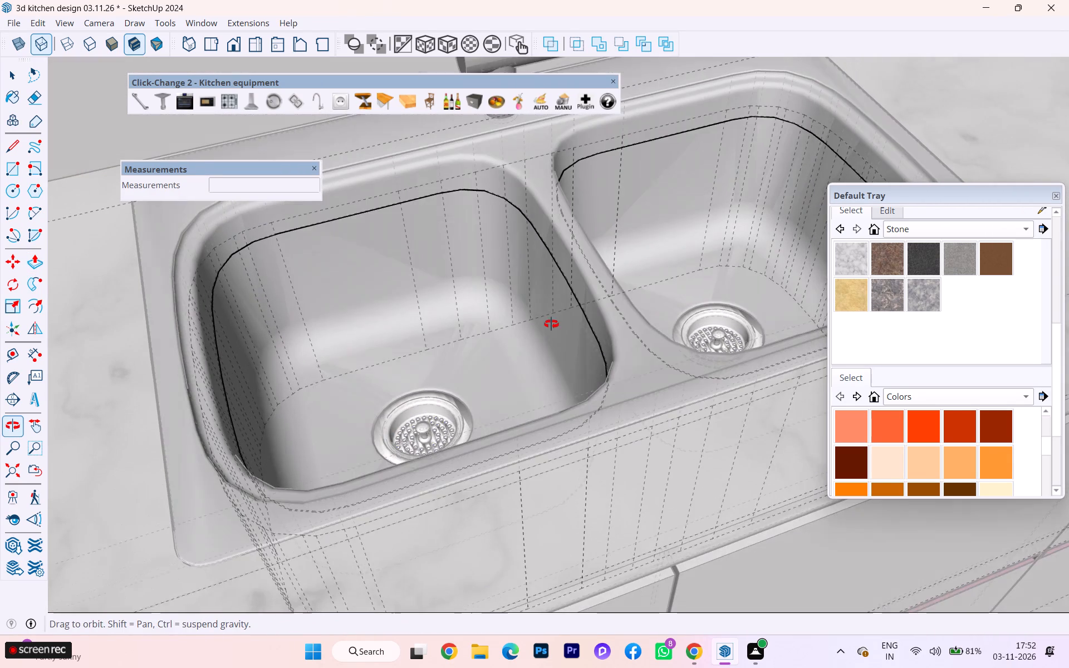
{"action": "middle_click_drag", "start_coordinate": [551, 324], "coordinate": [551, 323]}
Turn off the back-edge display and close the cabinet group.
{"action": "key", "text": "space"}
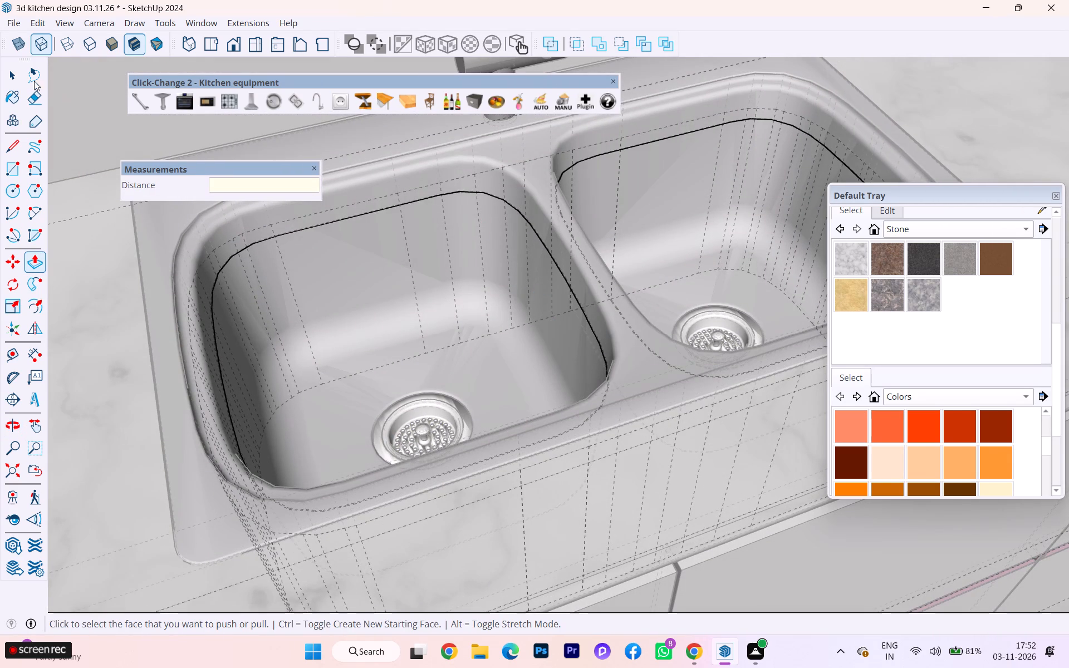
{"action": "left_click", "coordinate": [14, 75]}
{"action": "left_click", "coordinate": [109, 218]}
{"action": "scroll", "coordinate": [312, 277], "scroll_direction": "down", "scroll_amount": 3}
{"action": "scroll", "coordinate": [428, 261], "scroll_direction": "down", "scroll_amount": 12}
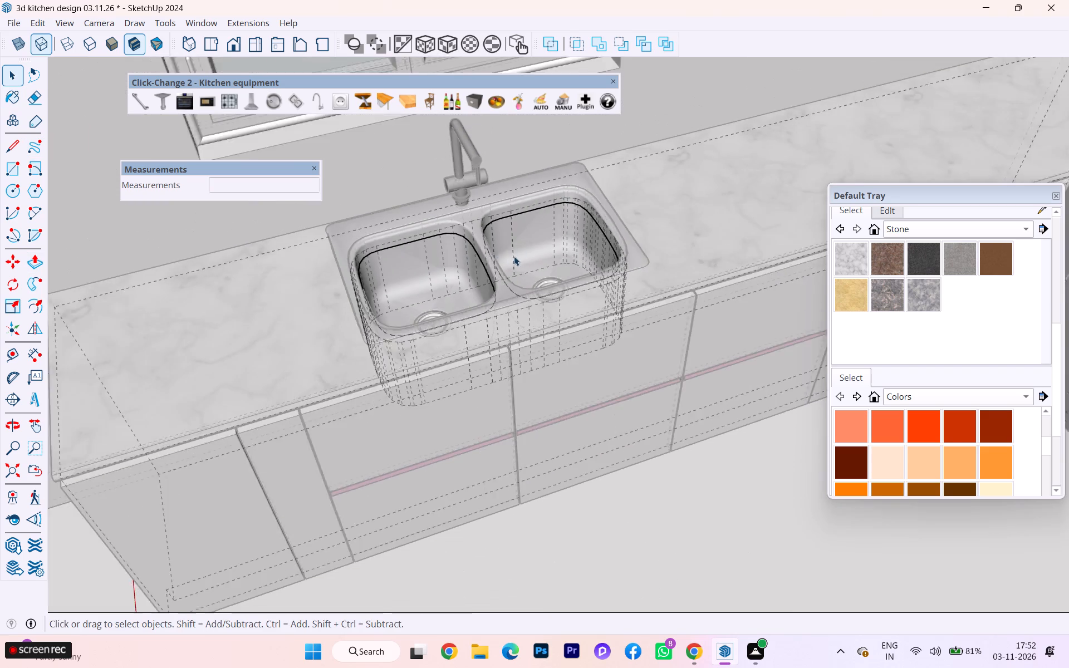
{"action": "scroll", "coordinate": [514, 256], "scroll_direction": "down", "scroll_amount": 5}
{"action": "scroll", "coordinate": [530, 255], "scroll_direction": "up", "scroll_amount": 3}
{"action": "double_click", "coordinate": [160, 380]}
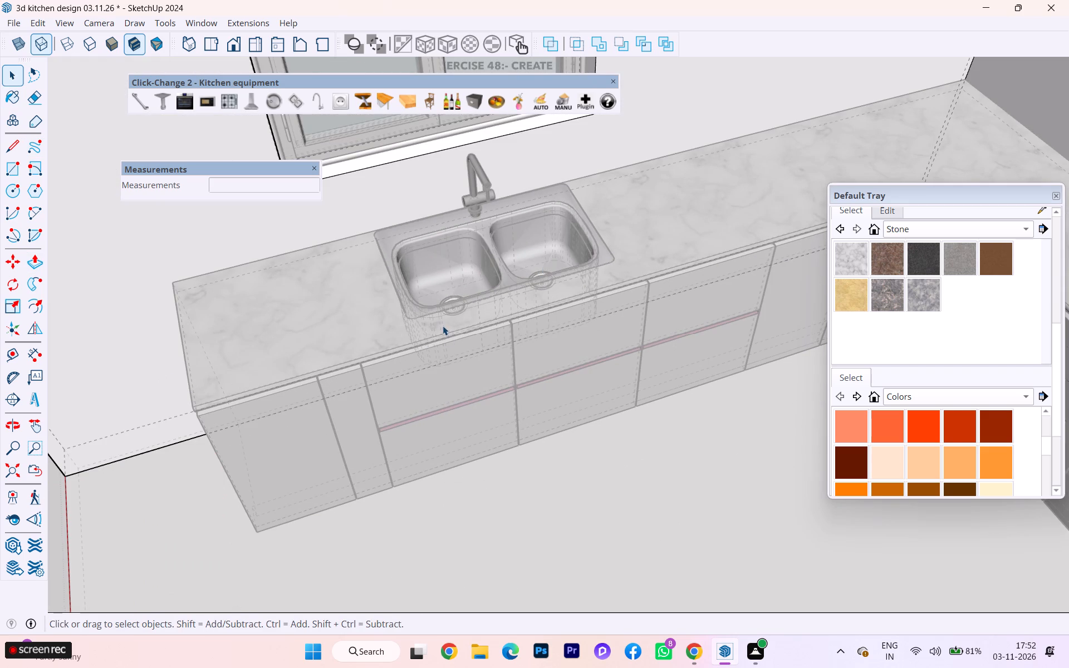
{"action": "key", "text": "k"}
{"action": "scroll", "coordinate": [479, 313], "scroll_direction": "up", "scroll_amount": 5}
{"action": "scroll", "coordinate": [565, 333], "scroll_direction": "down", "scroll_amount": 1}
{"action": "scroll", "coordinate": [565, 333], "scroll_direction": "up", "scroll_amount": 3}
{"action": "scroll", "coordinate": [565, 333], "scroll_direction": "down", "scroll_amount": 5}
{"action": "scroll", "coordinate": [529, 342], "scroll_direction": "up", "scroll_amount": 3}
{"action": "scroll", "coordinate": [529, 342], "scroll_direction": "down", "scroll_amount": 3}
{"action": "key", "text": "k"}
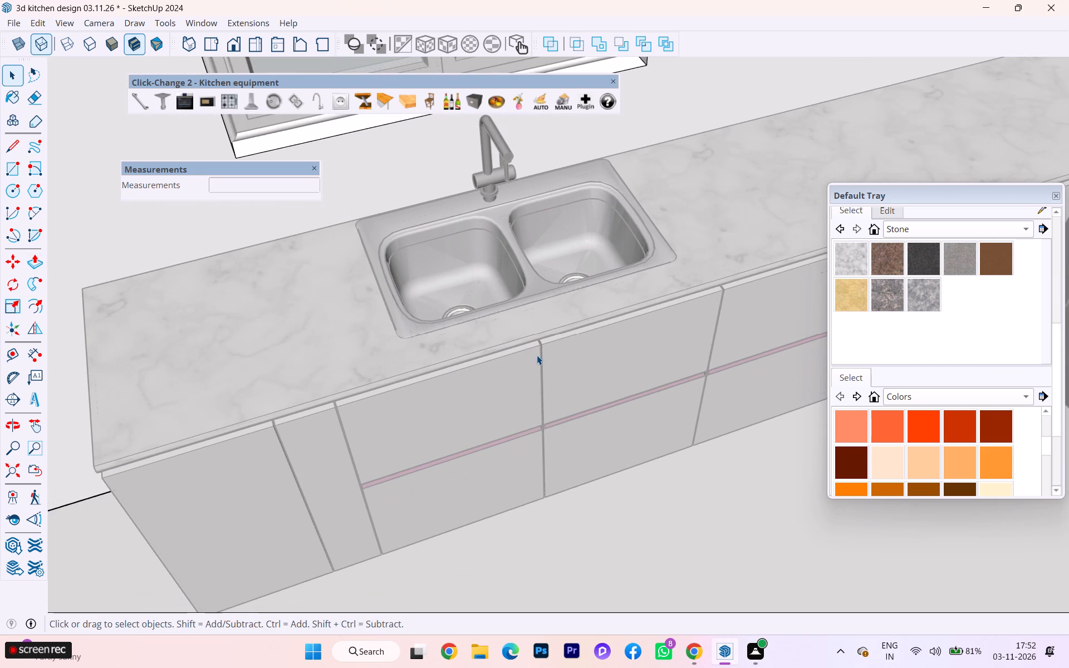
{"action": "key", "text": "k"}
{"action": "scroll", "coordinate": [540, 355], "scroll_direction": "down", "scroll_amount": 1}
{"action": "middle_click_drag", "start_coordinate": [509, 359], "coordinate": [359, 326]}
{"action": "scroll", "coordinate": [437, 332], "scroll_direction": "down", "scroll_amount": 1}
{"action": "scroll", "coordinate": [453, 338], "scroll_direction": "up", "scroll_amount": 1}
{"action": "scroll", "coordinate": [457, 339], "scroll_direction": "down", "scroll_amount": 2}
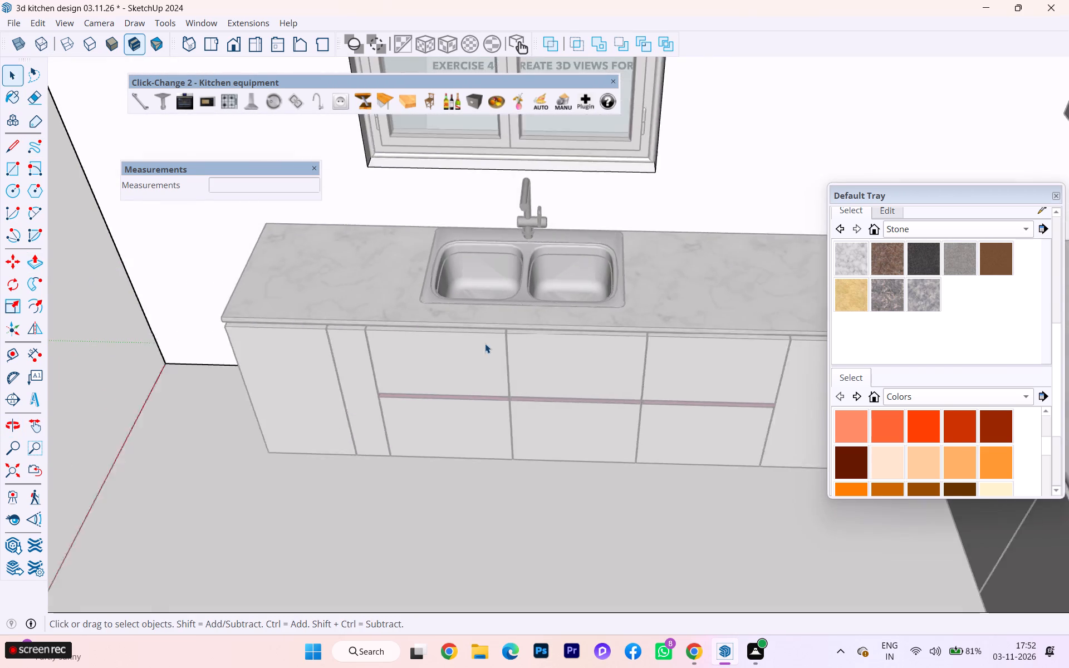
{"action": "scroll", "coordinate": [485, 343], "scroll_direction": "down", "scroll_amount": 3}
{"action": "scroll", "coordinate": [498, 344], "scroll_direction": "up", "scroll_amount": 1}
{"action": "scroll", "coordinate": [498, 344], "scroll_direction": "down", "scroll_amount": 6}
{"action": "left_click", "coordinate": [225, 346]}
{"action": "double_click", "coordinate": [178, 335]}
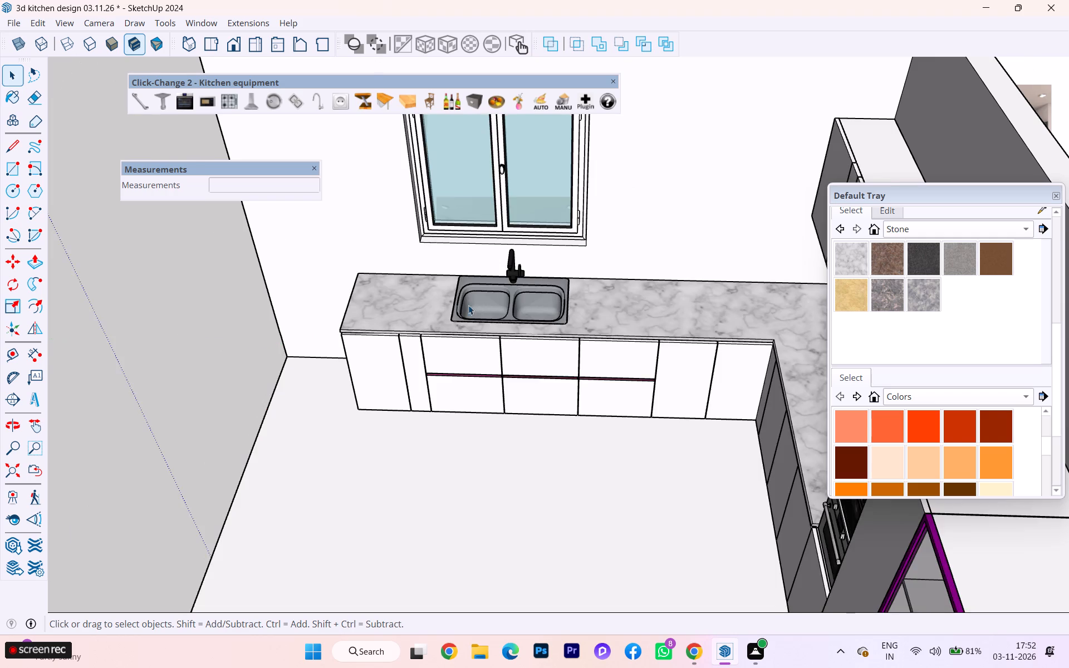
Examine the dark outline edges inside the bowls, checking whether they belong to the sink or the worktop.
{"action": "scroll", "coordinate": [468, 305], "scroll_direction": "up", "scroll_amount": 3}
{"action": "scroll", "coordinate": [468, 305], "scroll_direction": "down", "scroll_amount": 1}
{"action": "scroll", "coordinate": [468, 305], "scroll_direction": "up", "scroll_amount": 1}
{"action": "scroll", "coordinate": [469, 304], "scroll_direction": "down", "scroll_amount": 1}
{"action": "scroll", "coordinate": [469, 304], "scroll_direction": "up", "scroll_amount": 1}
{"action": "scroll", "coordinate": [469, 304], "scroll_direction": "down", "scroll_amount": 1}
{"action": "scroll", "coordinate": [469, 304], "scroll_direction": "up", "scroll_amount": 9}
{"action": "scroll", "coordinate": [503, 286], "scroll_direction": "down", "scroll_amount": 2}
{"action": "scroll", "coordinate": [503, 286], "scroll_direction": "up", "scroll_amount": 9}
{"action": "scroll", "coordinate": [553, 282], "scroll_direction": "down", "scroll_amount": 2}
{"action": "scroll", "coordinate": [553, 282], "scroll_direction": "up", "scroll_amount": 3}
{"action": "left_click", "coordinate": [503, 290]}
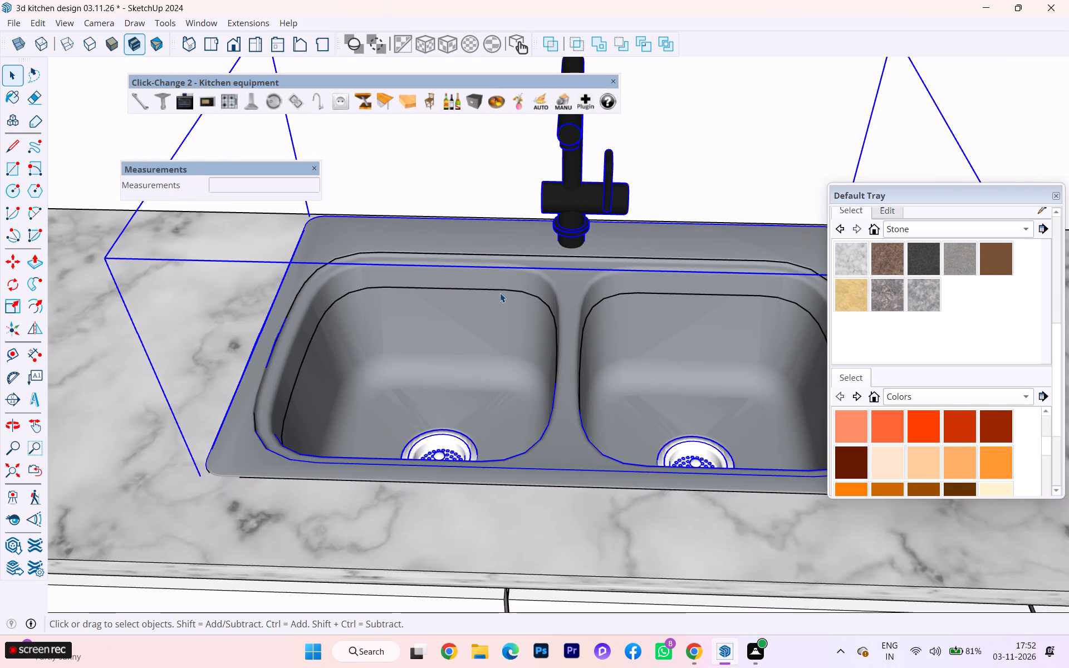
{"action": "double_click", "coordinate": [499, 293]}
{"action": "scroll", "coordinate": [484, 309], "scroll_direction": "down", "scroll_amount": 3}
{"action": "scroll", "coordinate": [486, 311], "scroll_direction": "up", "scroll_amount": 1}
{"action": "scroll", "coordinate": [487, 312], "scroll_direction": "down", "scroll_amount": 6}
{"action": "scroll", "coordinate": [531, 312], "scroll_direction": "up", "scroll_amount": 4}
{"action": "scroll", "coordinate": [534, 312], "scroll_direction": "down", "scroll_amount": 4}
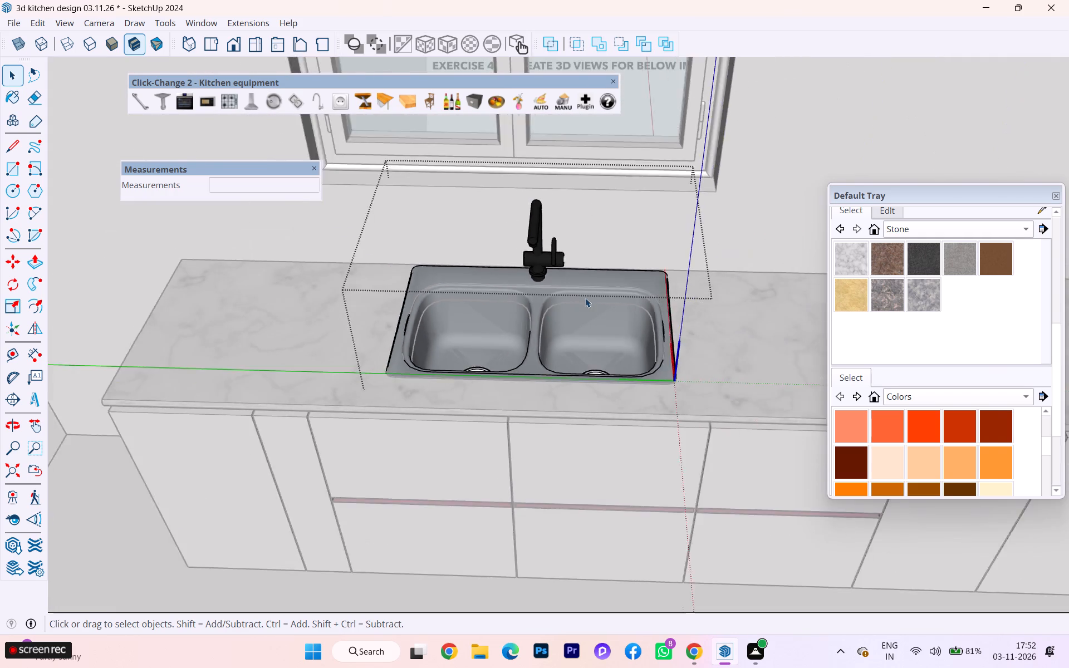
{"action": "scroll", "coordinate": [585, 298], "scroll_direction": "down", "scroll_amount": 6}
{"action": "scroll", "coordinate": [596, 303], "scroll_direction": "up", "scroll_amount": 1}
{"action": "scroll", "coordinate": [597, 305], "scroll_direction": "down", "scroll_amount": 5}
{"action": "scroll", "coordinate": [601, 315], "scroll_direction": "up", "scroll_amount": 2}
{"action": "scroll", "coordinate": [601, 315], "scroll_direction": "down", "scroll_amount": 1}
{"action": "double_click", "coordinate": [211, 357]}
{"action": "scroll", "coordinate": [517, 328], "scroll_direction": "up", "scroll_amount": 5}
{"action": "scroll", "coordinate": [521, 324], "scroll_direction": "down", "scroll_amount": 1}
{"action": "scroll", "coordinate": [523, 323], "scroll_direction": "up", "scroll_amount": 1}
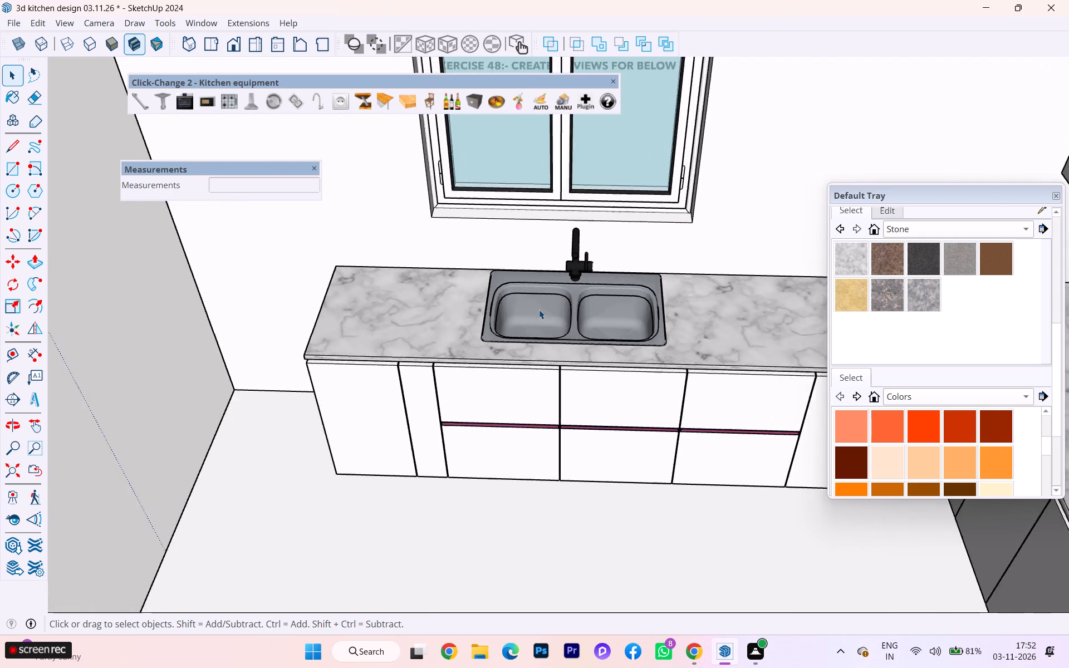
{"action": "scroll", "coordinate": [539, 310], "scroll_direction": "up", "scroll_amount": 4}
{"action": "scroll", "coordinate": [546, 297], "scroll_direction": "down", "scroll_amount": 1}
{"action": "scroll", "coordinate": [546, 297], "scroll_direction": "up", "scroll_amount": 8}
{"action": "left_click", "coordinate": [532, 284]}
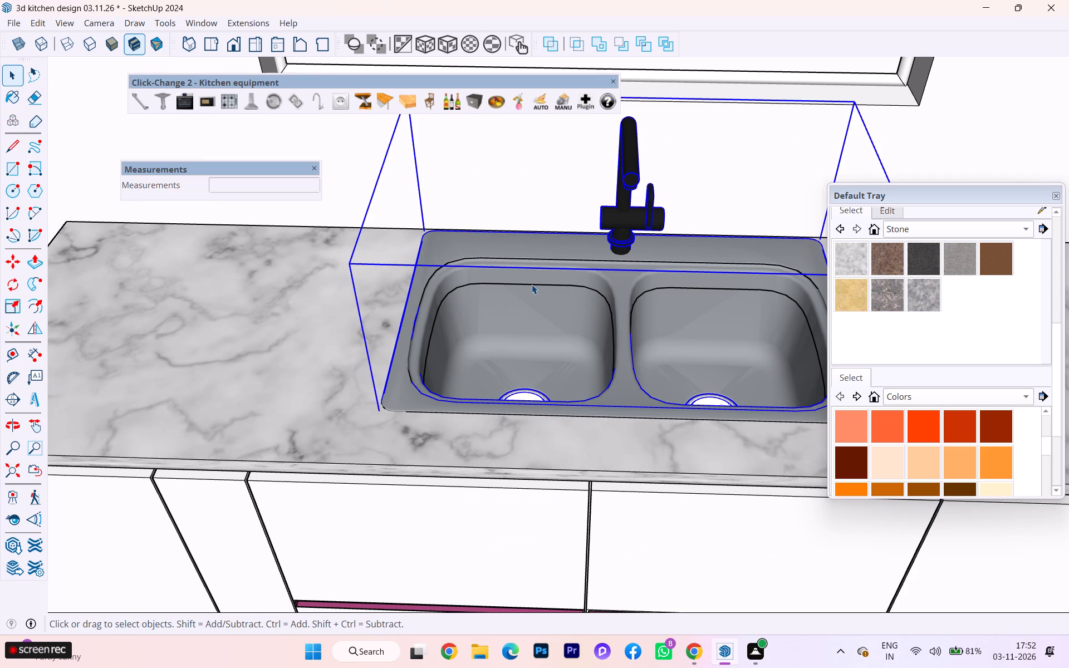
{"action": "left_click", "coordinate": [437, 325], "text": "ctrl"}
{"action": "left_click", "coordinate": [434, 327], "text": "ctrl"}
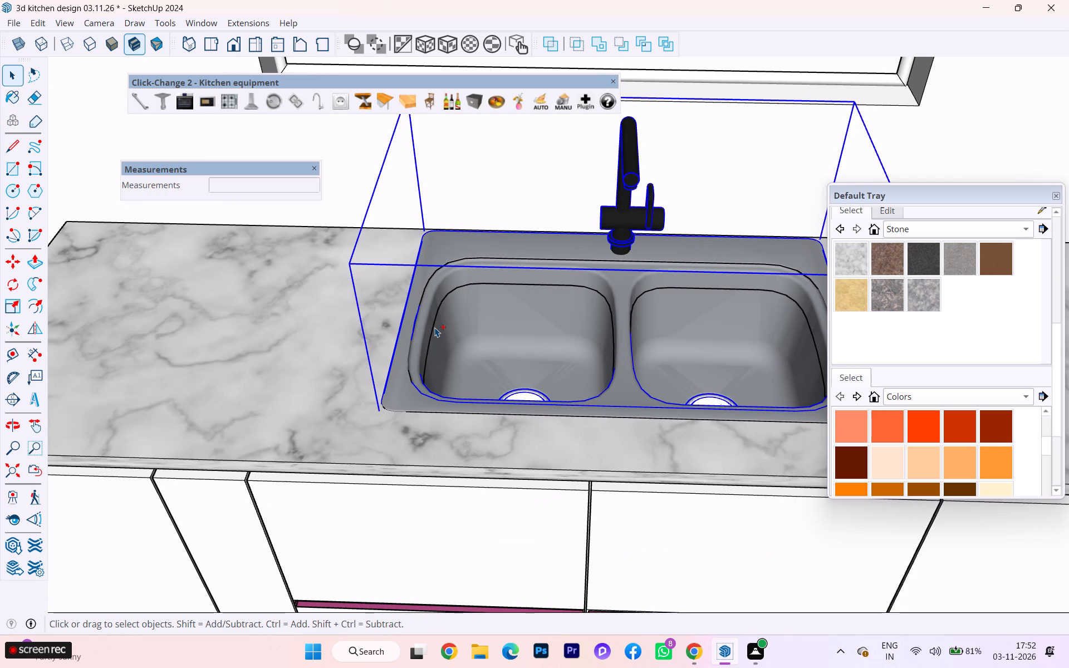
{"action": "left_click", "coordinate": [434, 327]}
{"action": "double_click", "coordinate": [444, 342]}
{"action": "scroll", "coordinate": [360, 342], "scroll_direction": "up", "scroll_amount": 1}
{"action": "scroll", "coordinate": [362, 341], "scroll_direction": "down", "scroll_amount": 1}
{"action": "scroll", "coordinate": [365, 341], "scroll_direction": "up", "scroll_amount": 1}
{"action": "scroll", "coordinate": [370, 340], "scroll_direction": "down", "scroll_amount": 2}
{"action": "scroll", "coordinate": [382, 340], "scroll_direction": "up", "scroll_amount": 2}
{"action": "scroll", "coordinate": [388, 340], "scroll_direction": "down", "scroll_amount": 1}
{"action": "scroll", "coordinate": [458, 342], "scroll_direction": "up", "scroll_amount": 3}
{"action": "scroll", "coordinate": [470, 342], "scroll_direction": "down", "scroll_amount": 1}
{"action": "scroll", "coordinate": [564, 332], "scroll_direction": "down", "scroll_amount": 3}
{"action": "scroll", "coordinate": [564, 332], "scroll_direction": "up", "scroll_amount": 3}
{"action": "scroll", "coordinate": [564, 332], "scroll_direction": "down", "scroll_amount": 9}
{"action": "left_click", "coordinate": [397, 344]}
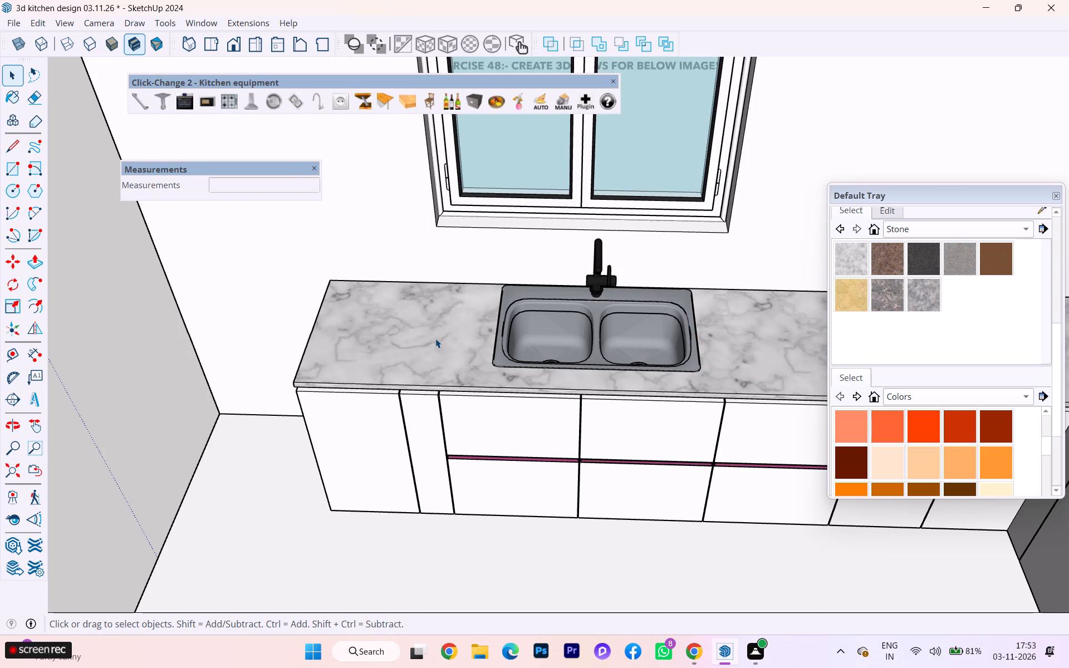
{"action": "left_click", "coordinate": [435, 338]}
Delete the leftover outline loop inside the sink's left-hand bowl and back out of the nested sink groups.
{"action": "scroll", "coordinate": [514, 337], "scroll_direction": "up", "scroll_amount": 7}
{"action": "scroll", "coordinate": [528, 330], "scroll_direction": "down", "scroll_amount": 1}
{"action": "scroll", "coordinate": [528, 330], "scroll_direction": "up", "scroll_amount": 1}
{"action": "scroll", "coordinate": [528, 330], "scroll_direction": "down", "scroll_amount": 2}
{"action": "scroll", "coordinate": [528, 330], "scroll_direction": "up", "scroll_amount": 4}
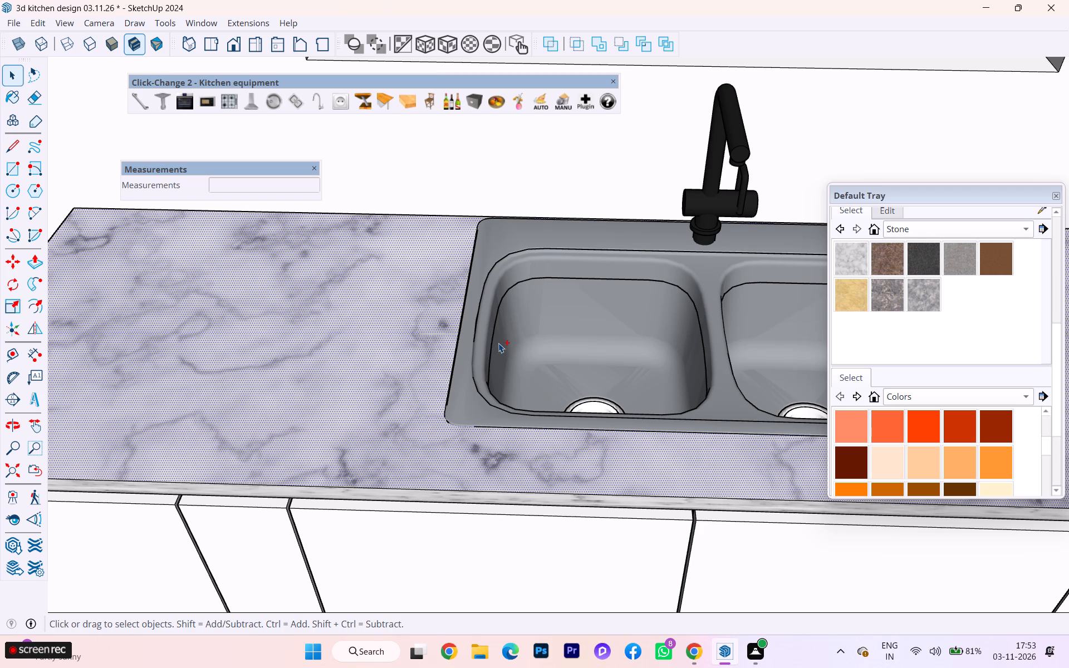
{"action": "left_click", "coordinate": [493, 338], "text": "ctrl"}
{"action": "triple_click", "coordinate": [494, 336], "text": "ctrl"}
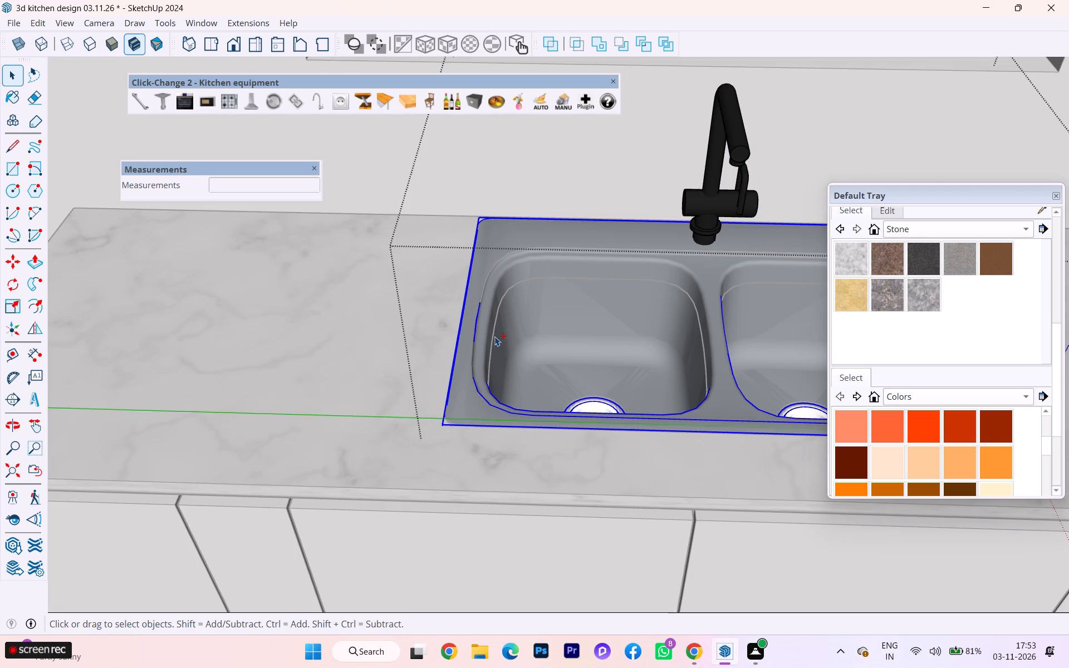
{"action": "triple_click", "coordinate": [494, 336]}
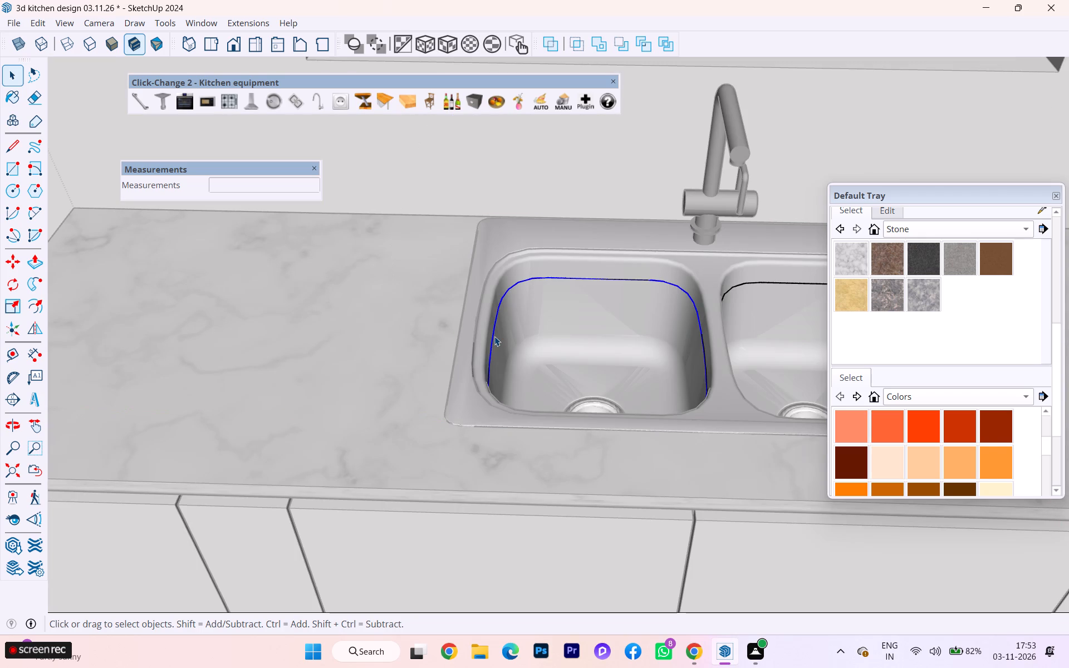
{"action": "key", "text": "Delete"}
{"action": "double_click", "coordinate": [624, 280]}
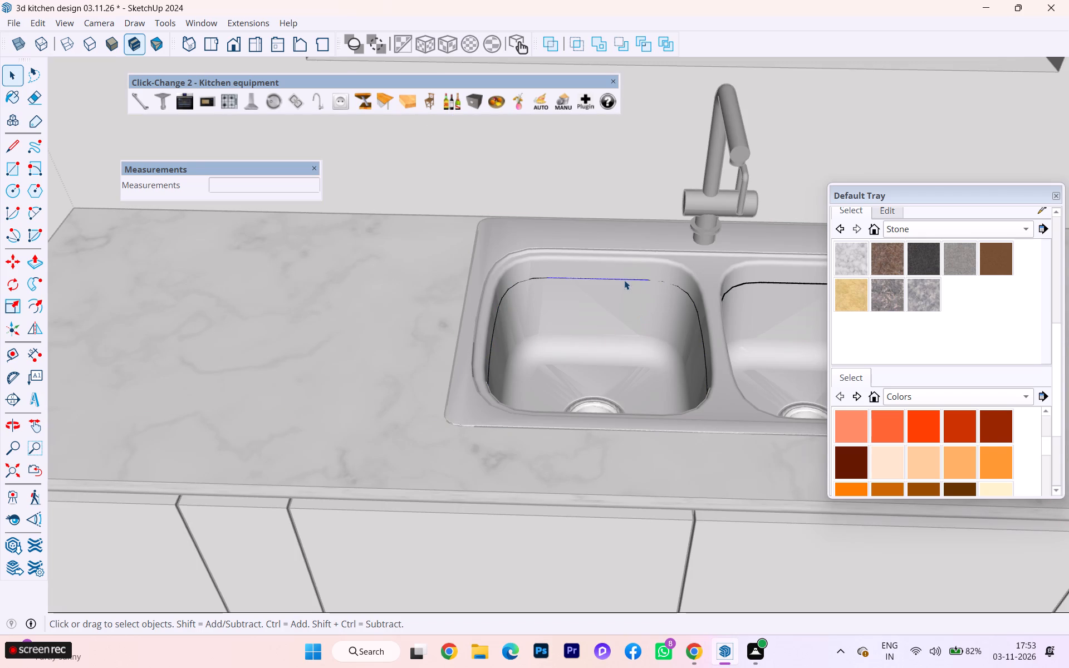
{"action": "double_click", "coordinate": [621, 281]}
{"action": "scroll", "coordinate": [592, 298], "scroll_direction": "down", "scroll_amount": 11}
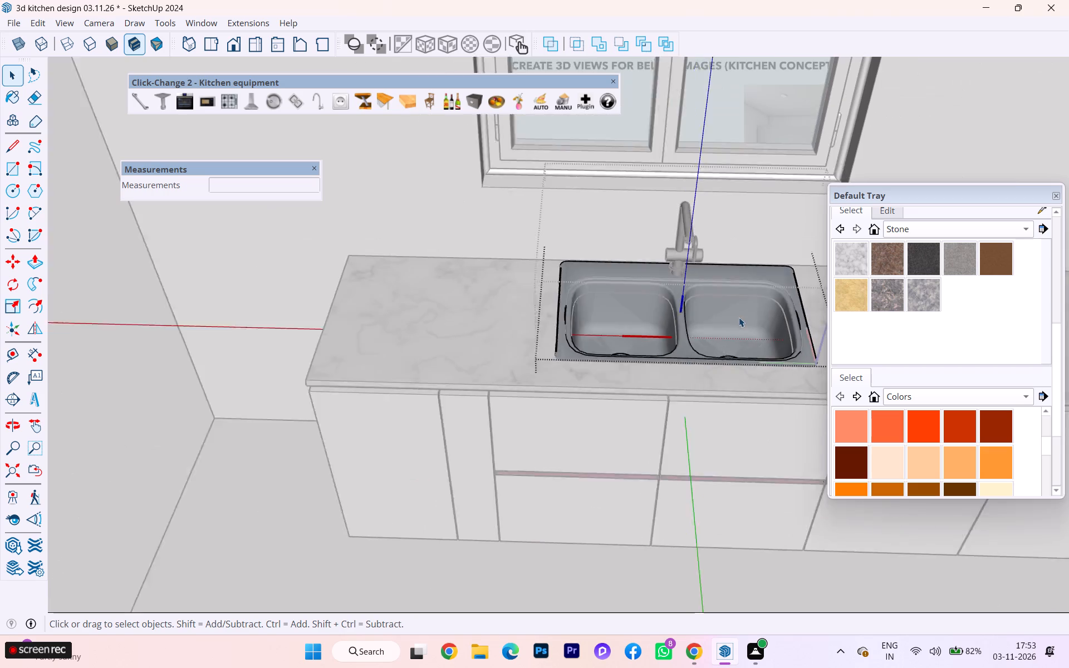
{"action": "double_click", "coordinate": [316, 355]}
{"action": "scroll", "coordinate": [673, 331], "scroll_direction": "up", "scroll_amount": 2}
{"action": "double_click", "coordinate": [269, 390]}
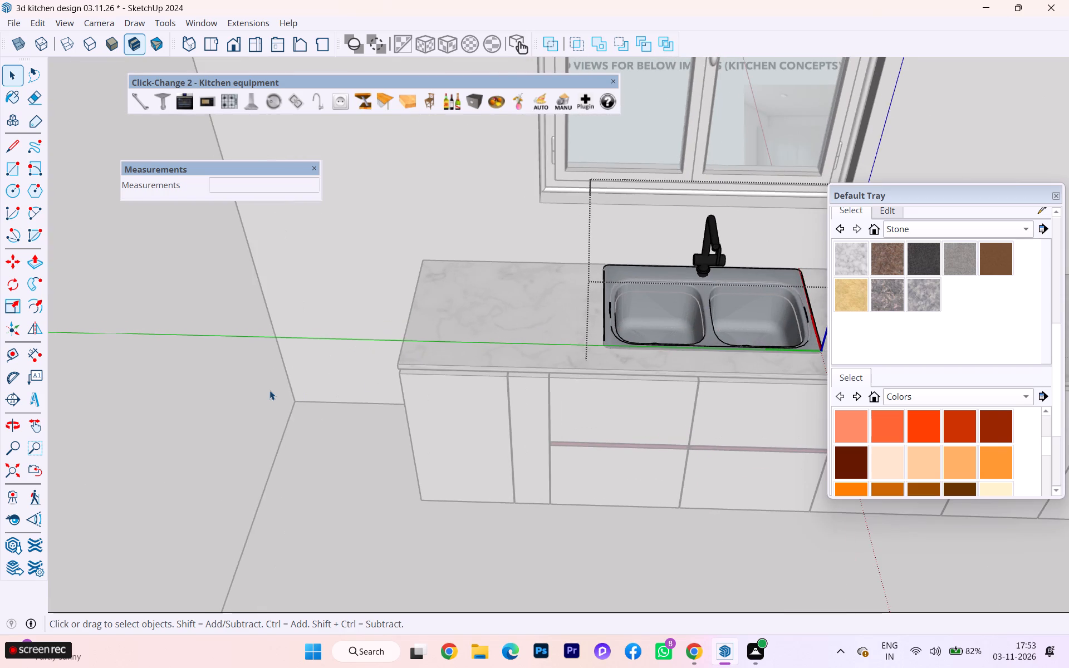
Examine the outline inside the sink's left-hand bowl by opening the nested sink groups, and close them again.
{"action": "scroll", "coordinate": [607, 328], "scroll_direction": "up", "scroll_amount": 2}
{"action": "scroll", "coordinate": [627, 325], "scroll_direction": "down", "scroll_amount": 1}
{"action": "scroll", "coordinate": [634, 325], "scroll_direction": "up", "scroll_amount": 4}
{"action": "scroll", "coordinate": [767, 314], "scroll_direction": "down", "scroll_amount": 1}
{"action": "scroll", "coordinate": [766, 314], "scroll_direction": "up", "scroll_amount": 2}
{"action": "scroll", "coordinate": [759, 312], "scroll_direction": "down", "scroll_amount": 1}
{"action": "scroll", "coordinate": [757, 311], "scroll_direction": "up", "scroll_amount": 1}
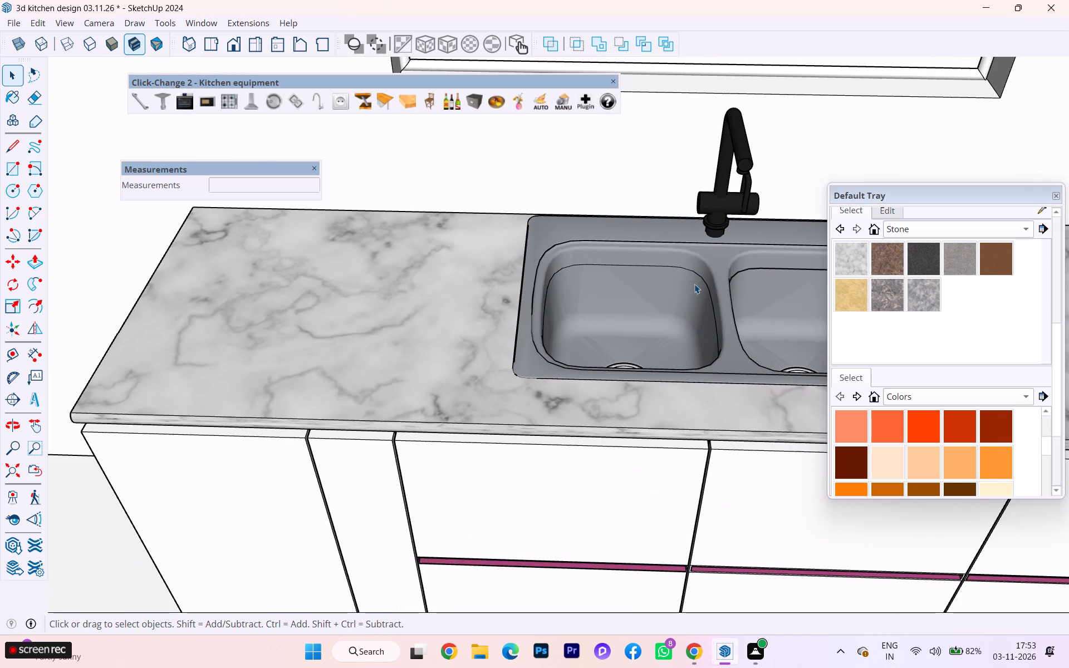
{"action": "left_click", "coordinate": [699, 277]}
{"action": "left_click", "coordinate": [699, 277]}
{"action": "left_click", "coordinate": [698, 274]}
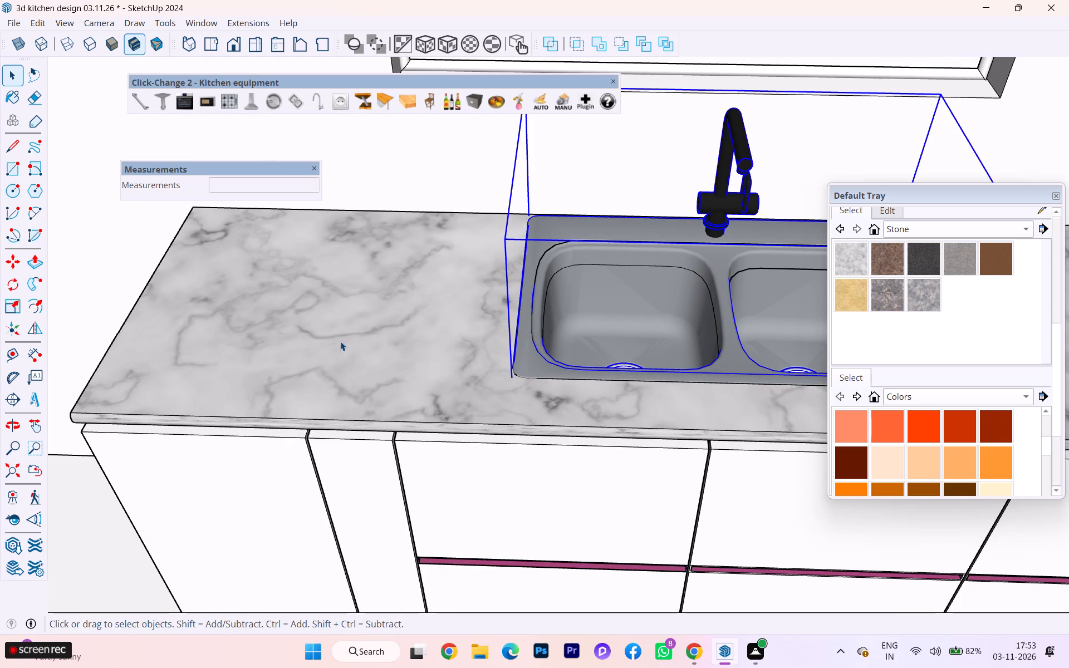
{"action": "left_click", "coordinate": [340, 341]}
{"action": "left_click", "coordinate": [664, 269]}
{"action": "left_click", "coordinate": [662, 267]}
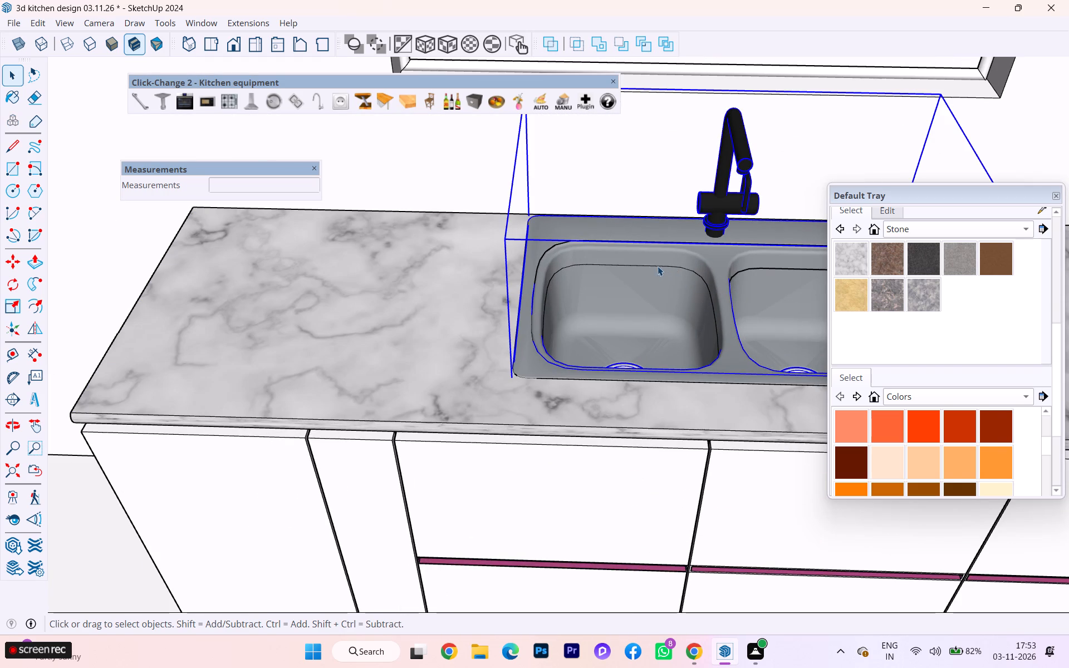
{"action": "left_click", "coordinate": [648, 266]}
{"action": "double_click", "coordinate": [643, 266]}
{"action": "triple_click", "coordinate": [635, 269]}
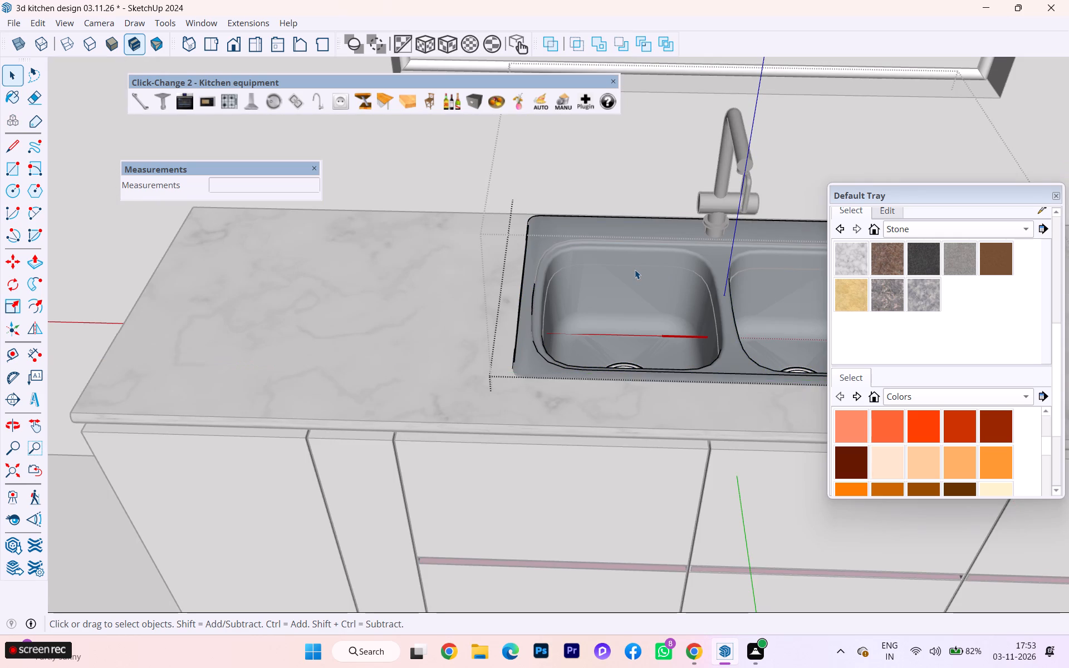
{"action": "left_click", "coordinate": [635, 269]}
{"action": "scroll", "coordinate": [366, 295], "scroll_direction": "down", "scroll_amount": 2}
{"action": "scroll", "coordinate": [375, 299], "scroll_direction": "up", "scroll_amount": 1}
{"action": "scroll", "coordinate": [384, 303], "scroll_direction": "down", "scroll_amount": 6}
{"action": "scroll", "coordinate": [580, 325], "scroll_direction": "up", "scroll_amount": 2}
{"action": "scroll", "coordinate": [580, 325], "scroll_direction": "down", "scroll_amount": 2}
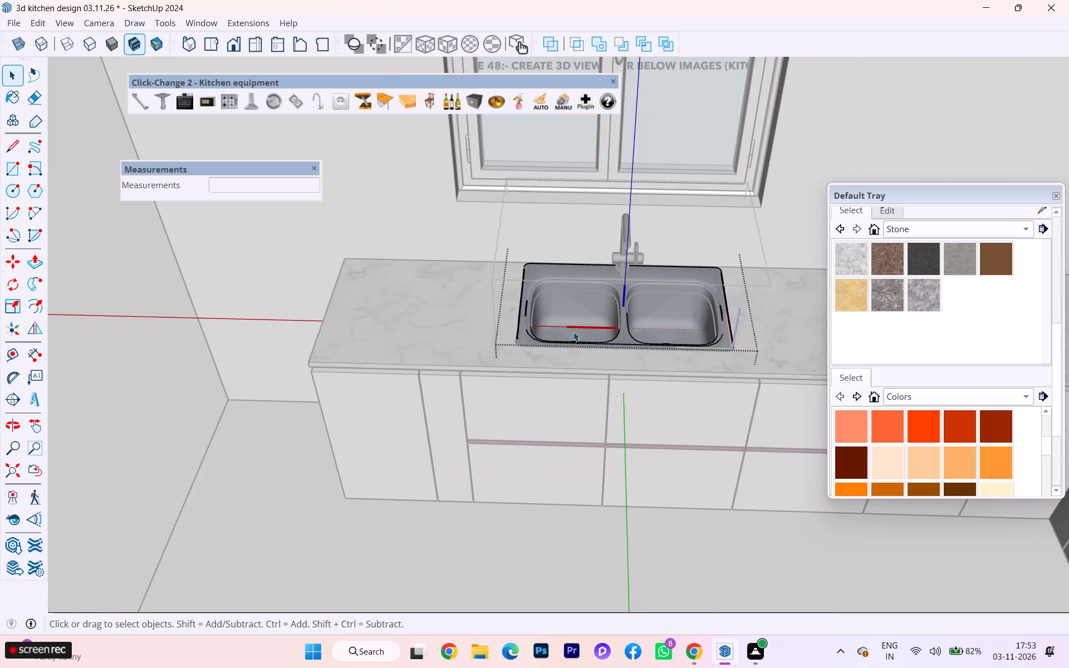
{"action": "double_click", "coordinate": [192, 350]}
{"action": "triple_click", "coordinate": [184, 356]}
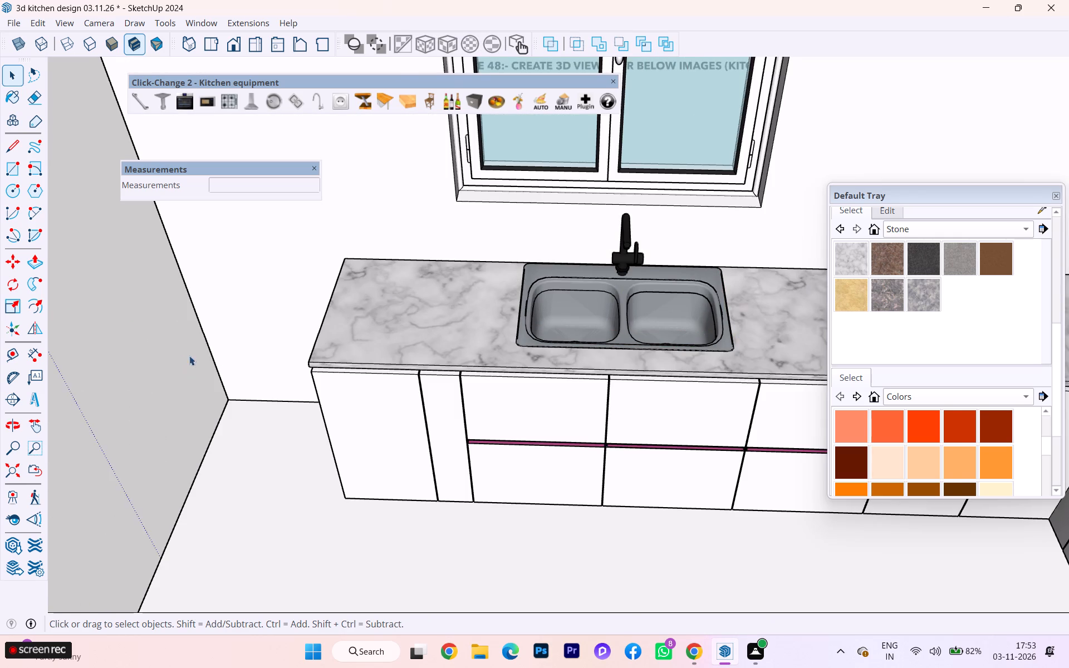
Examine the outline inside the right-hand bowl, checking whether it belongs to the sink group or the worktop.
{"action": "scroll", "coordinate": [313, 350], "scroll_direction": "down", "scroll_amount": 6}
{"action": "middle_click_drag", "start_coordinate": [623, 366], "coordinate": [562, 453]}
{"action": "scroll", "coordinate": [607, 352], "scroll_direction": "down", "scroll_amount": 1}
{"action": "scroll", "coordinate": [591, 313], "scroll_direction": "up", "scroll_amount": 3}
{"action": "scroll", "coordinate": [579, 302], "scroll_direction": "down", "scroll_amount": 1}
{"action": "scroll", "coordinate": [578, 302], "scroll_direction": "up", "scroll_amount": 5}
{"action": "scroll", "coordinate": [589, 319], "scroll_direction": "down", "scroll_amount": 1}
{"action": "scroll", "coordinate": [589, 319], "scroll_direction": "up", "scroll_amount": 8}
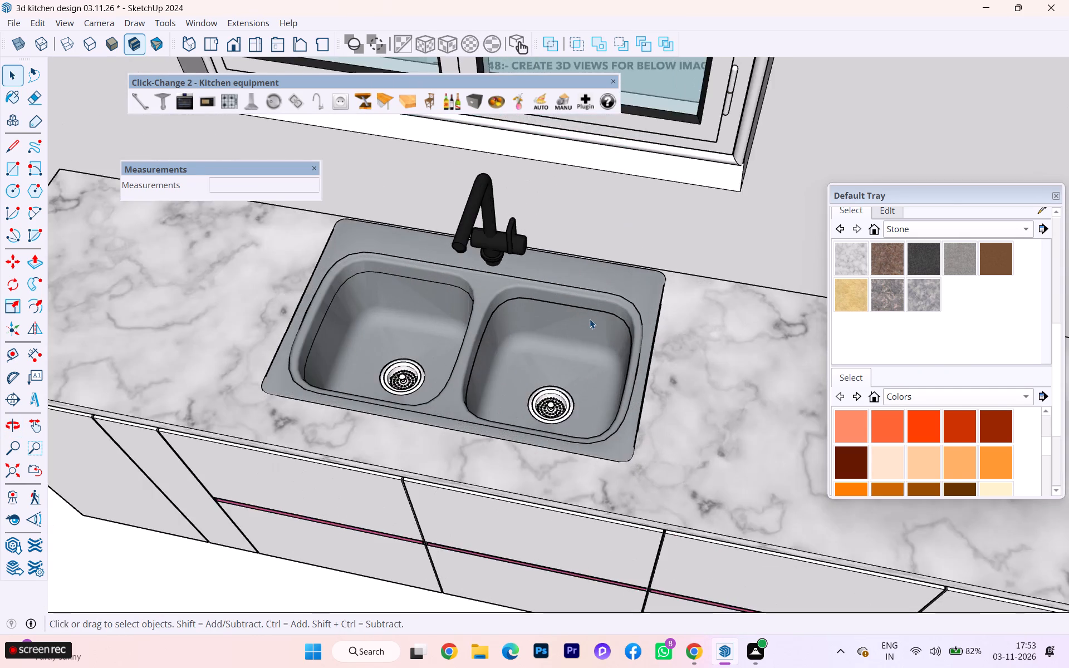
{"action": "scroll", "coordinate": [590, 319], "scroll_direction": "up", "scroll_amount": 8}
{"action": "scroll", "coordinate": [590, 319], "scroll_direction": "down", "scroll_amount": 1}
{"action": "scroll", "coordinate": [590, 319], "scroll_direction": "up", "scroll_amount": 5}
{"action": "left_click", "coordinate": [586, 301]}
{"action": "double_click", "coordinate": [590, 297]}
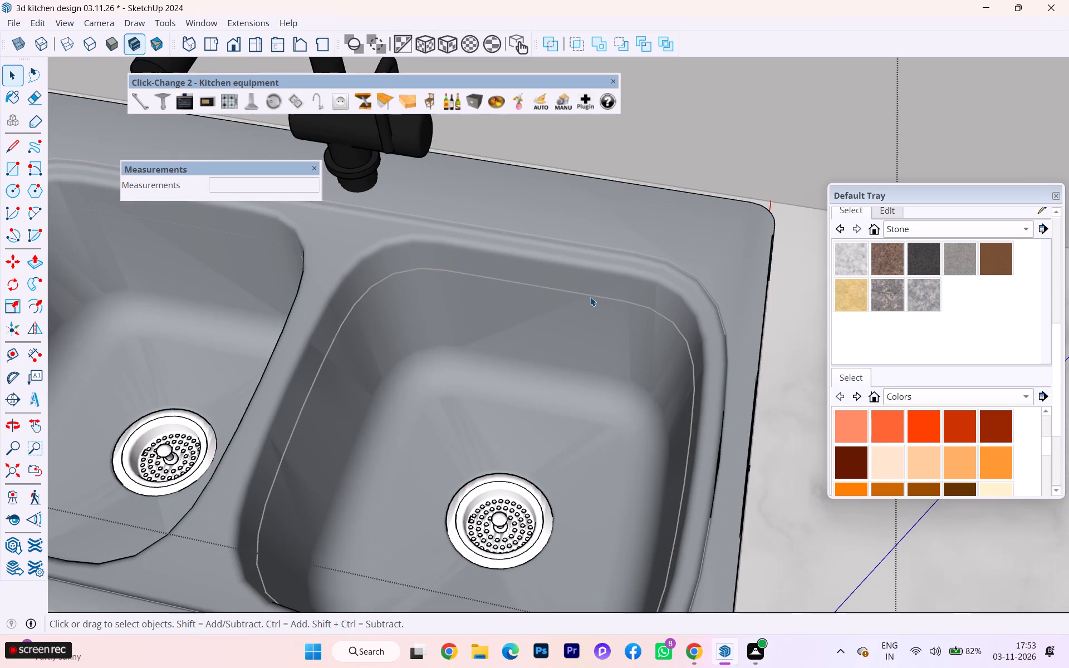
{"action": "left_click", "coordinate": [590, 297]}
{"action": "scroll", "coordinate": [587, 299], "scroll_direction": "down", "scroll_amount": 2}
{"action": "scroll", "coordinate": [611, 298], "scroll_direction": "up", "scroll_amount": 2}
{"action": "scroll", "coordinate": [614, 299], "scroll_direction": "down", "scroll_amount": 5}
{"action": "scroll", "coordinate": [718, 327], "scroll_direction": "down", "scroll_amount": 1}
{"action": "scroll", "coordinate": [720, 332], "scroll_direction": "up", "scroll_amount": 2}
{"action": "scroll", "coordinate": [722, 337], "scroll_direction": "down", "scroll_amount": 1}
{"action": "scroll", "coordinate": [732, 349], "scroll_direction": "up", "scroll_amount": 5}
{"action": "scroll", "coordinate": [753, 364], "scroll_direction": "down", "scroll_amount": 8}
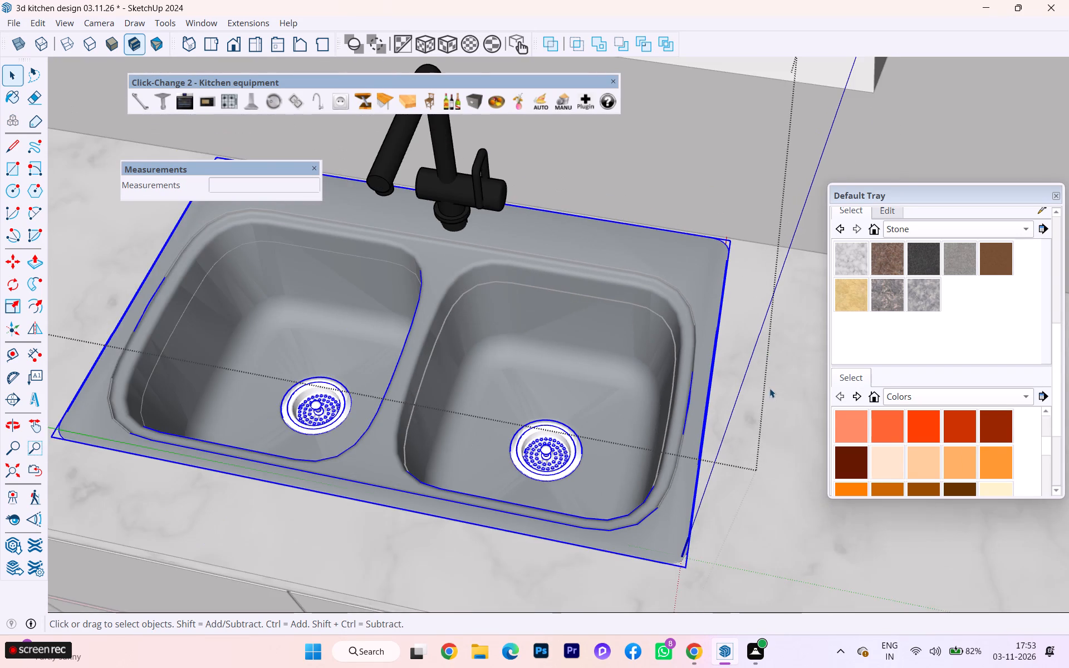
{"action": "left_click", "coordinate": [769, 389]}
{"action": "left_click", "coordinate": [776, 393]}
{"action": "left_click", "coordinate": [669, 329]}
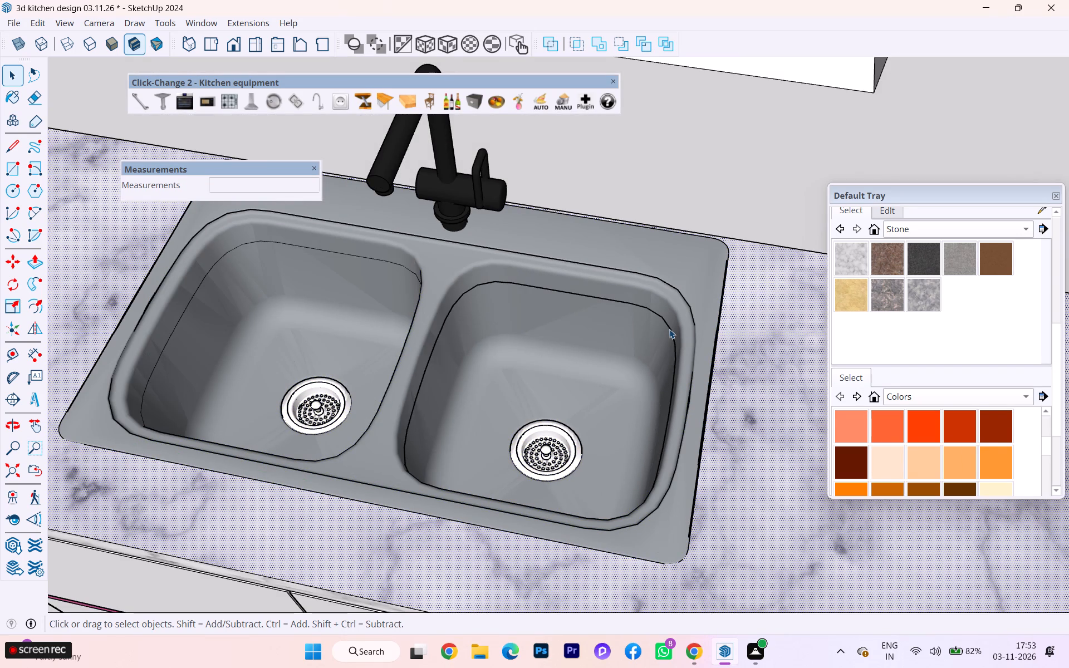
Show back edges and inspect the sink bowls from the side against the cabinet below, with the sink group open.
{"action": "scroll", "coordinate": [604, 391], "scroll_direction": "down", "scroll_amount": 1}
{"action": "scroll", "coordinate": [607, 387], "scroll_direction": "up", "scroll_amount": 1}
{"action": "scroll", "coordinate": [607, 387], "scroll_direction": "down", "scroll_amount": 4}
{"action": "scroll", "coordinate": [632, 372], "scroll_direction": "up", "scroll_amount": 2}
{"action": "scroll", "coordinate": [632, 373], "scroll_direction": "down", "scroll_amount": 4}
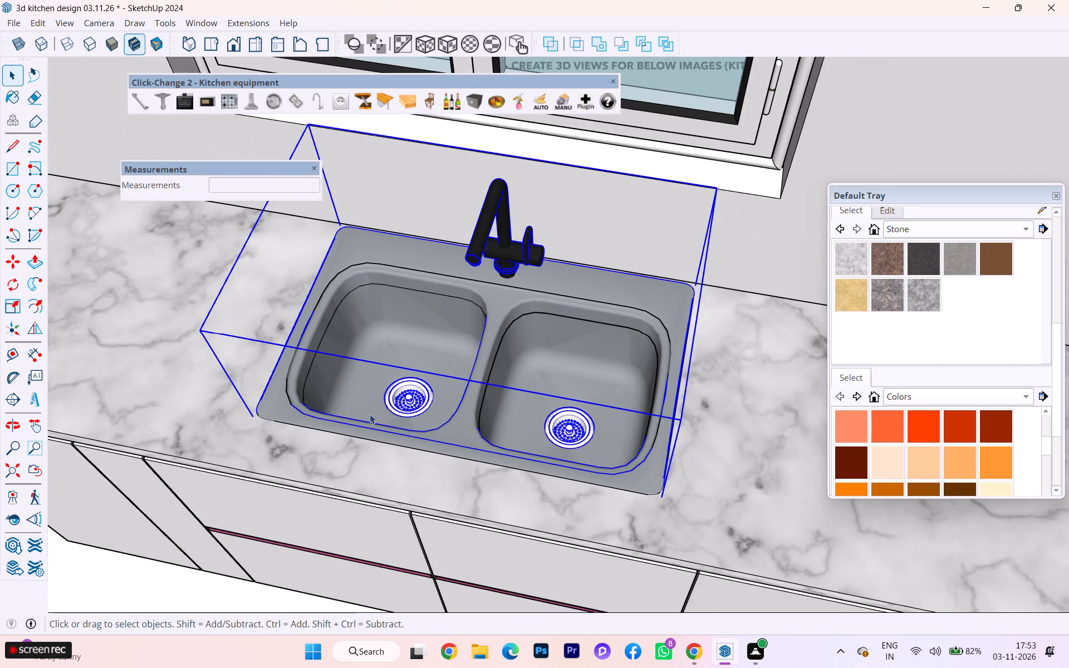
{"action": "left_click", "coordinate": [409, 396]}
{"action": "left_click", "coordinate": [411, 399]}
{"action": "double_click", "coordinate": [421, 404]}
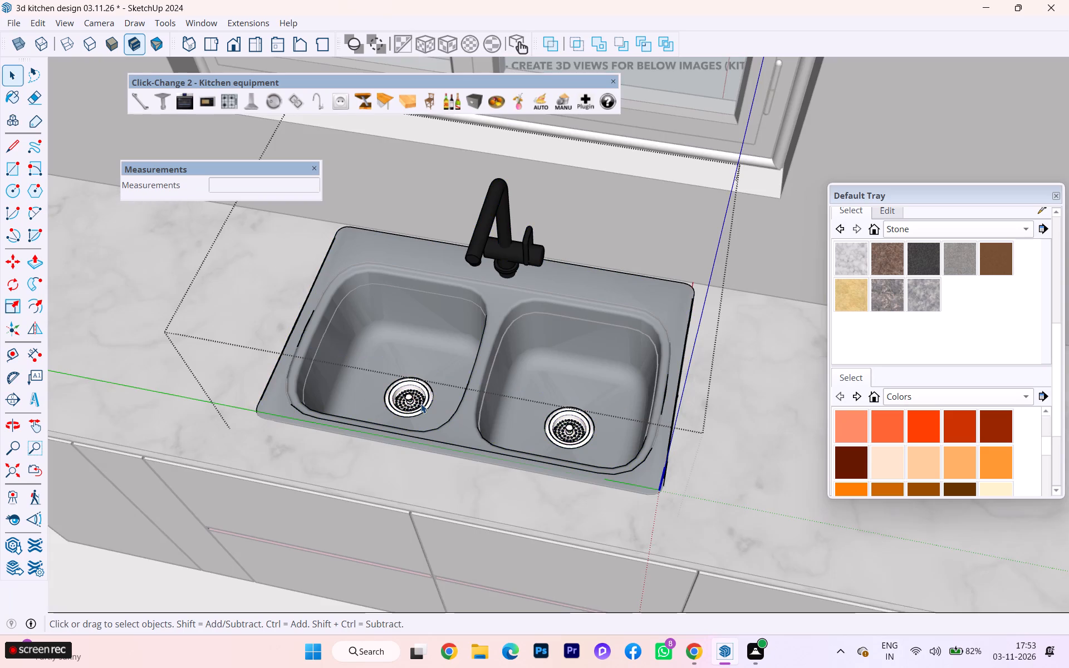
{"action": "scroll", "coordinate": [426, 401], "scroll_direction": "down", "scroll_amount": 1}
{"action": "middle_click_drag", "start_coordinate": [433, 394], "coordinate": [555, 267]}
{"action": "scroll", "coordinate": [453, 412], "scroll_direction": "up", "scroll_amount": 2}
{"action": "scroll", "coordinate": [447, 412], "scroll_direction": "down", "scroll_amount": 2}
{"action": "scroll", "coordinate": [447, 410], "scroll_direction": "up", "scroll_amount": 1}
{"action": "scroll", "coordinate": [448, 409], "scroll_direction": "down", "scroll_amount": 2}
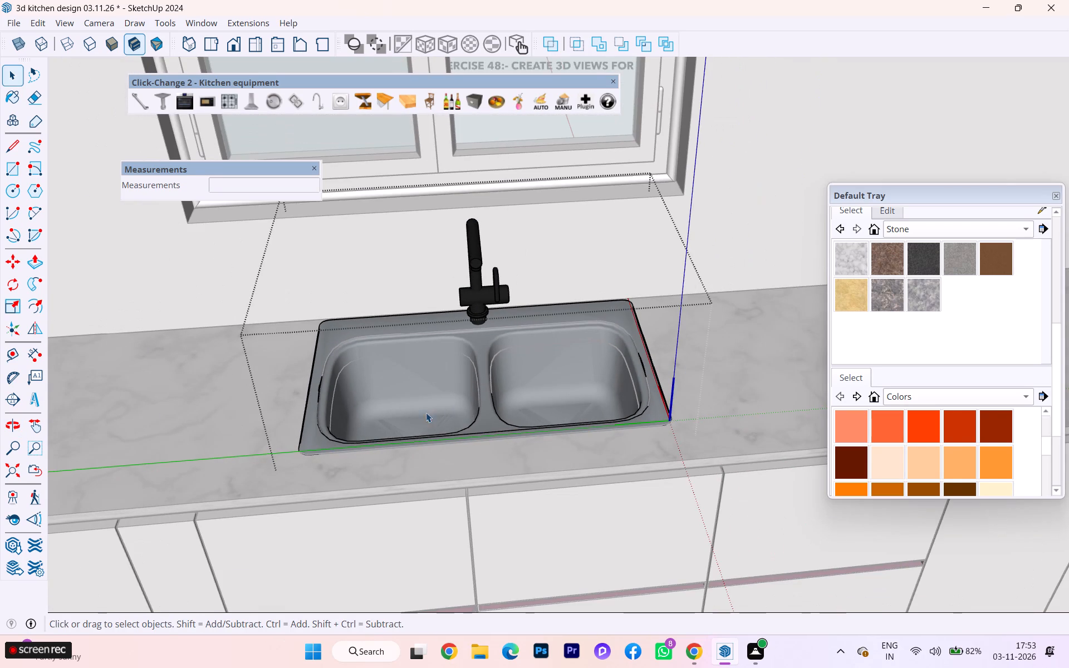
{"action": "key", "text": "k"}
{"action": "scroll", "coordinate": [440, 416], "scroll_direction": "down", "scroll_amount": 2}
{"action": "middle_click_drag", "start_coordinate": [359, 316], "coordinate": [359, 289]}
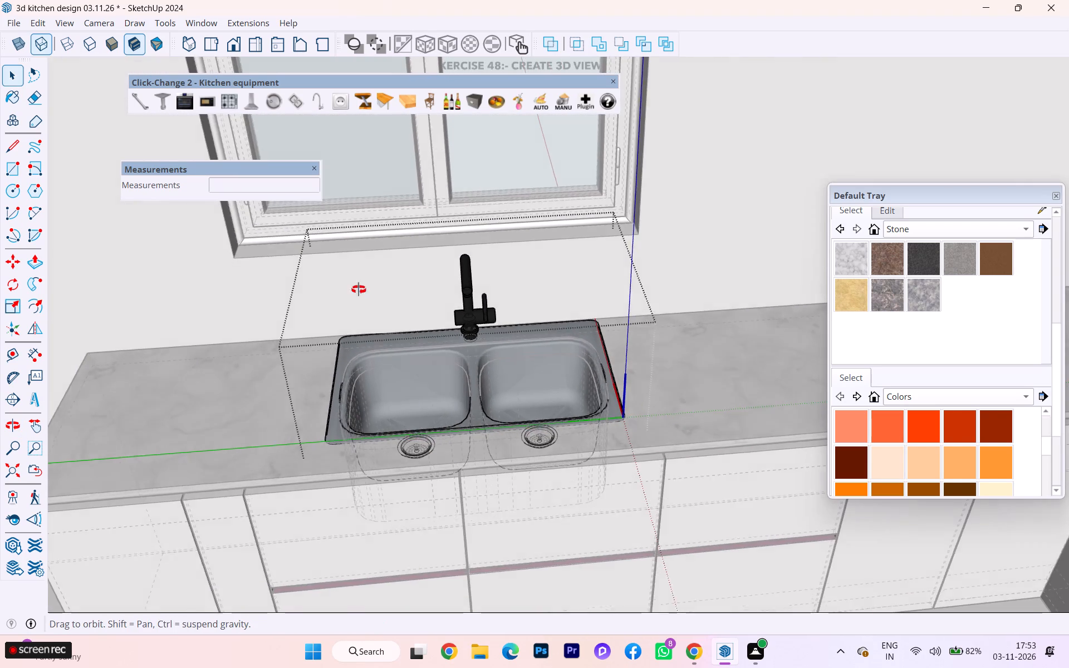
{"action": "middle_click_drag", "start_coordinate": [359, 289], "coordinate": [432, 168]}
{"action": "middle_click_drag", "start_coordinate": [390, 214], "coordinate": [567, 156]}
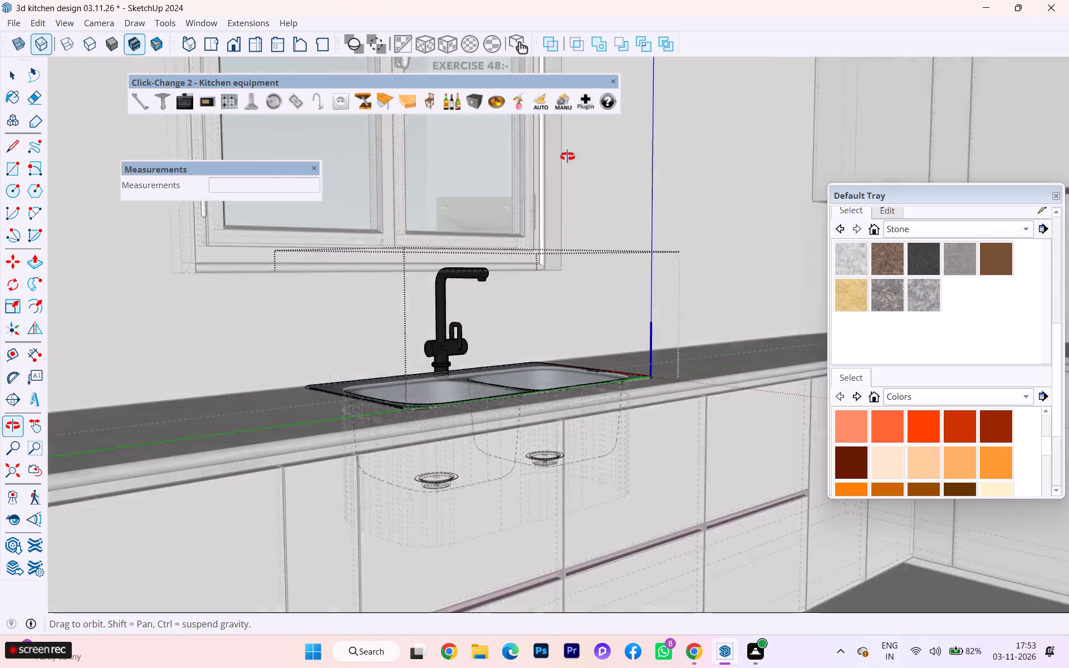
{"action": "middle_click_drag", "start_coordinate": [567, 156], "coordinate": [750, 127]}
{"action": "left_click", "coordinate": [458, 487]}
{"action": "left_click", "coordinate": [389, 482]}
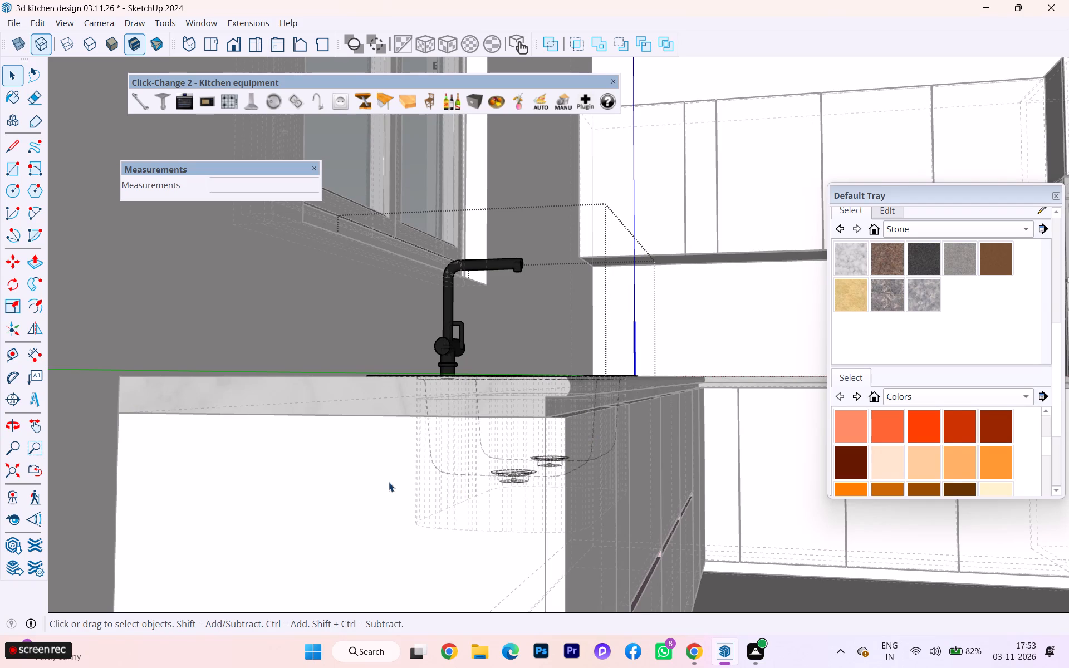
Open the base cabinet group under the sink and delete its leftover outline edges around the left-hand bowl.
{"action": "scroll", "coordinate": [472, 422], "scroll_direction": "down", "scroll_amount": 1}
{"action": "scroll", "coordinate": [472, 422], "scroll_direction": "up", "scroll_amount": 1}
{"action": "scroll", "coordinate": [472, 422], "scroll_direction": "down", "scroll_amount": 4}
{"action": "scroll", "coordinate": [447, 480], "scroll_direction": "down", "scroll_amount": 1}
{"action": "scroll", "coordinate": [428, 482], "scroll_direction": "up", "scroll_amount": 1}
{"action": "scroll", "coordinate": [425, 482], "scroll_direction": "down", "scroll_amount": 5}
{"action": "scroll", "coordinate": [420, 483], "scroll_direction": "up", "scroll_amount": 1}
{"action": "scroll", "coordinate": [418, 483], "scroll_direction": "down", "scroll_amount": 1}
{"action": "scroll", "coordinate": [409, 483], "scroll_direction": "up", "scroll_amount": 2}
{"action": "scroll", "coordinate": [406, 483], "scroll_direction": "down", "scroll_amount": 3}
{"action": "double_click", "coordinate": [352, 508]}
{"action": "left_click", "coordinate": [355, 507]}
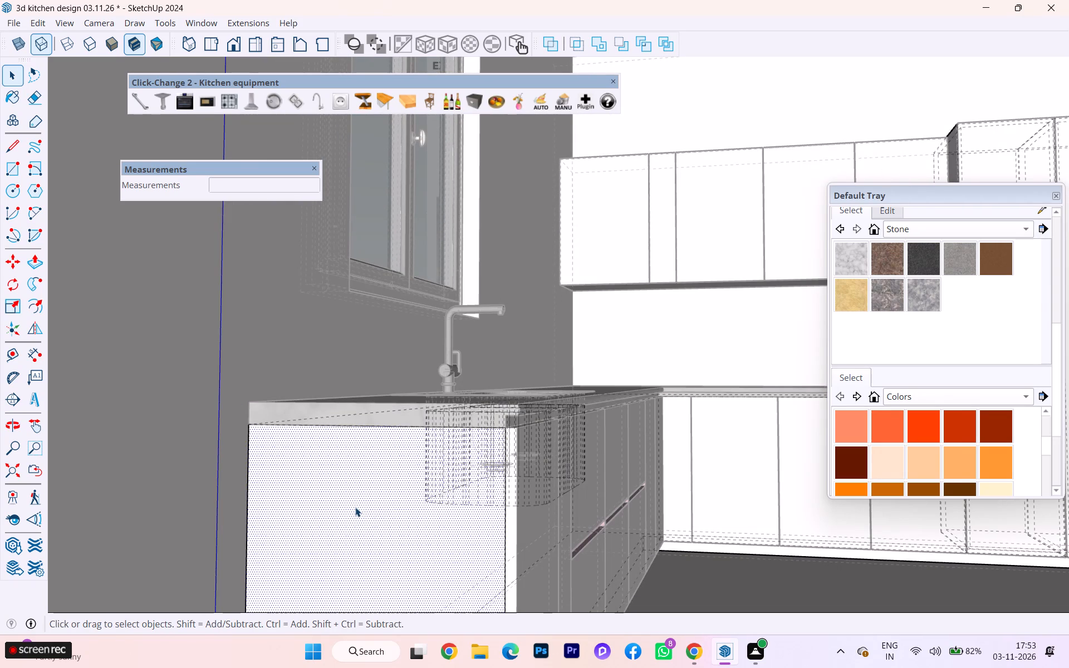
{"action": "middle_click_drag", "start_coordinate": [520, 479], "coordinate": [175, 645]}
{"action": "scroll", "coordinate": [516, 482], "scroll_direction": "down", "scroll_amount": 1}
{"action": "middle_click_drag", "start_coordinate": [362, 429], "coordinate": [193, 626]}
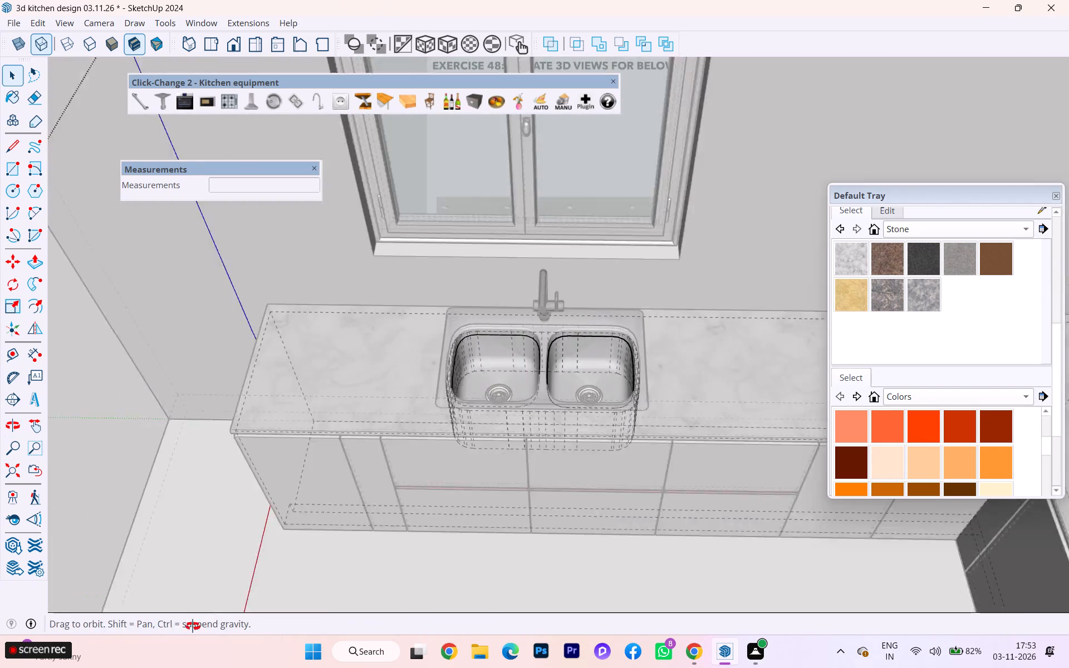
{"action": "middle_click_drag", "start_coordinate": [193, 626], "coordinate": [214, 600]}
{"action": "scroll", "coordinate": [582, 391], "scroll_direction": "up", "scroll_amount": 2}
{"action": "scroll", "coordinate": [582, 391], "scroll_direction": "down", "scroll_amount": 1}
{"action": "scroll", "coordinate": [583, 391], "scroll_direction": "up", "scroll_amount": 2}
{"action": "left_click", "coordinate": [487, 321]}
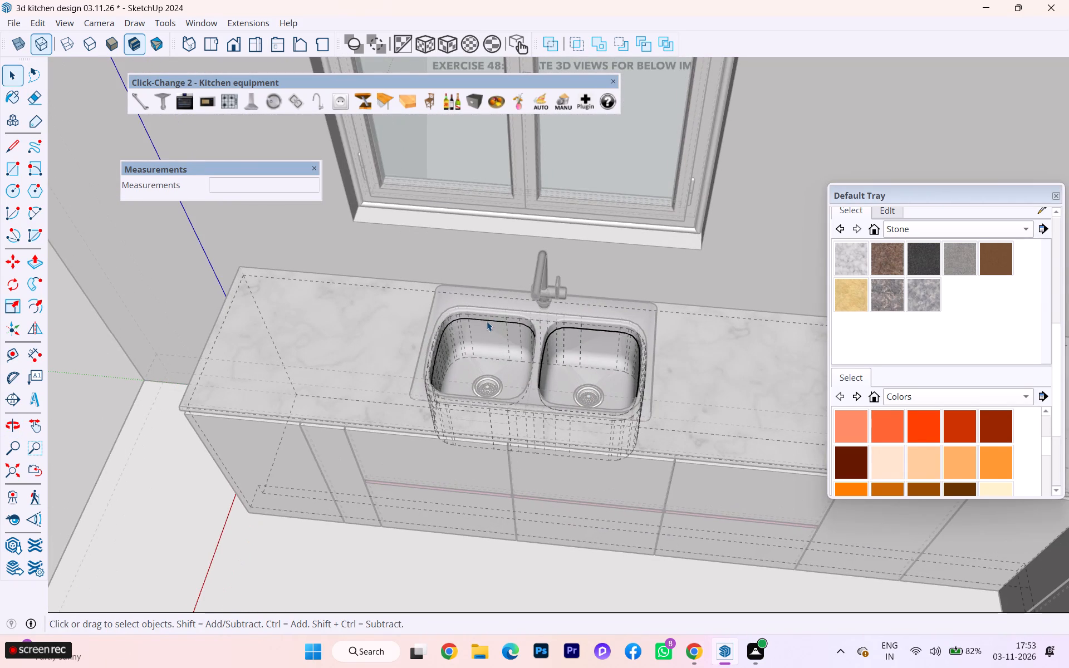
{"action": "key", "text": "F9"}
{"action": "key", "text": "Delete"}
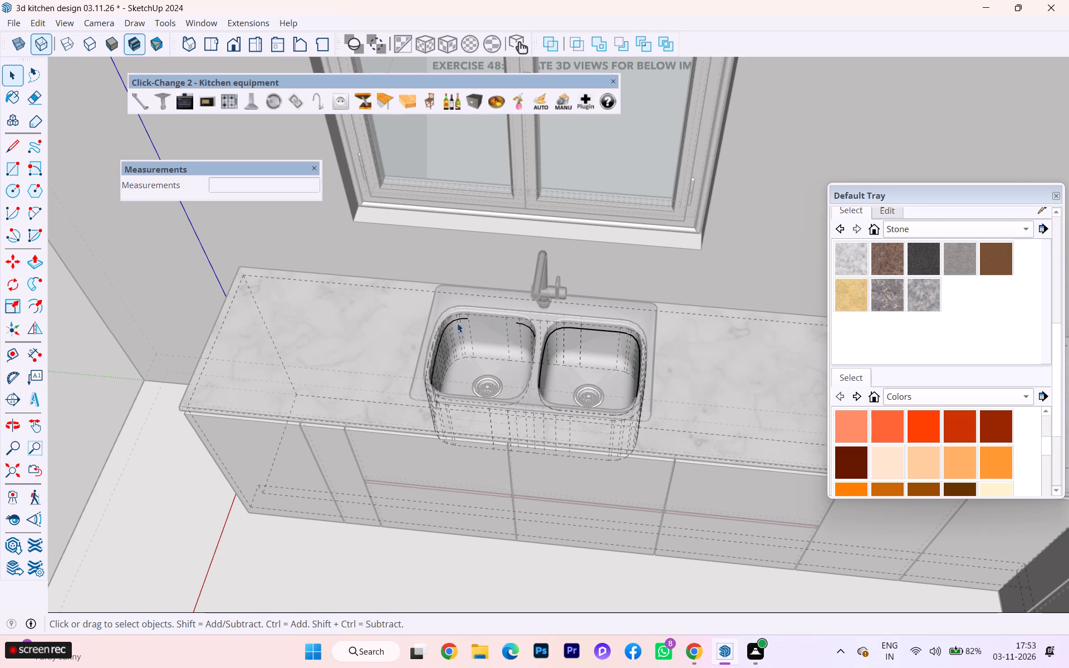
{"action": "left_click", "coordinate": [457, 323]}
{"action": "left_click", "coordinate": [456, 321]}
{"action": "key", "text": "Delete"}
{"action": "left_click", "coordinate": [454, 323]}
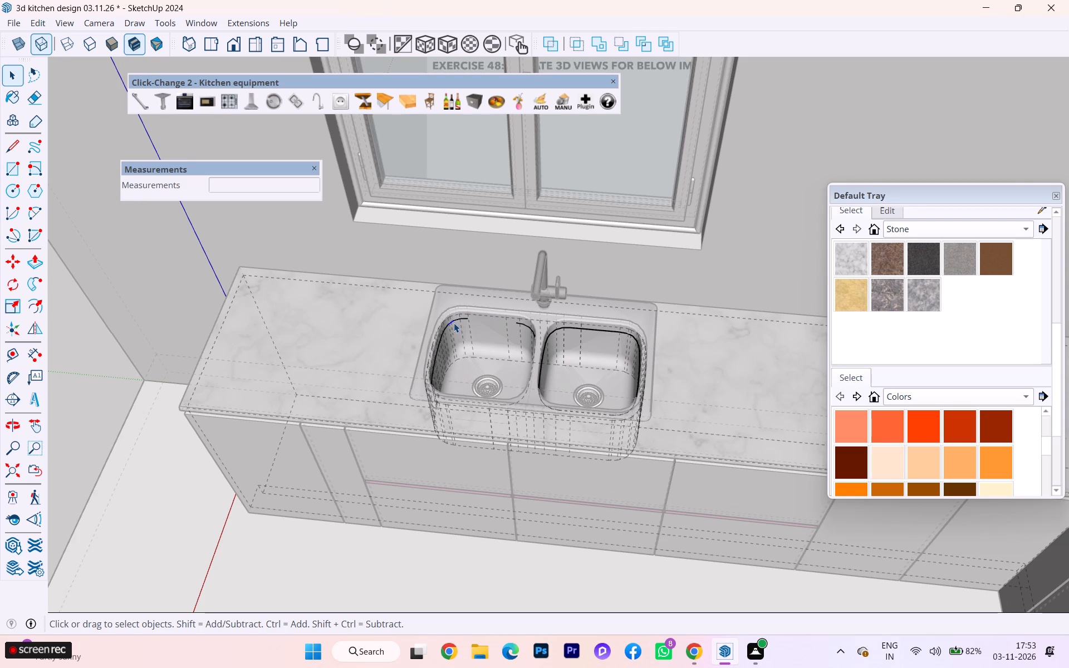
{"action": "triple_click", "coordinate": [454, 321]}
{"action": "key", "text": "Delete"}
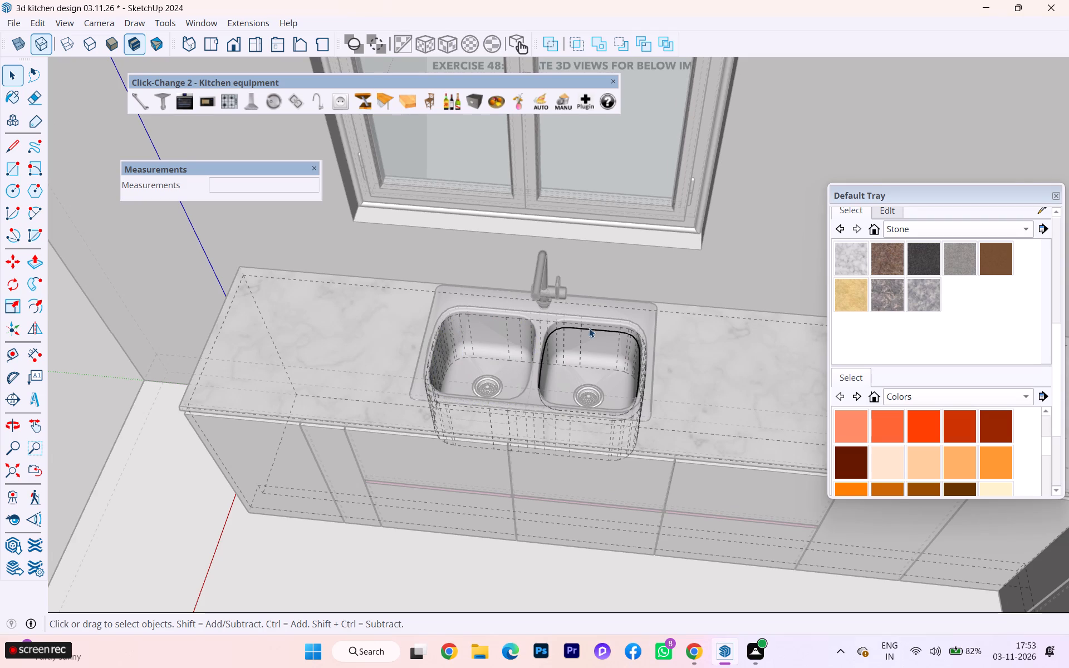
Delete the cabinet's leftover outline edges around the right-hand bowl.
{"action": "left_click", "coordinate": [593, 331]}
{"action": "triple_click", "coordinate": [593, 331]}
{"action": "key", "text": "Delete"}
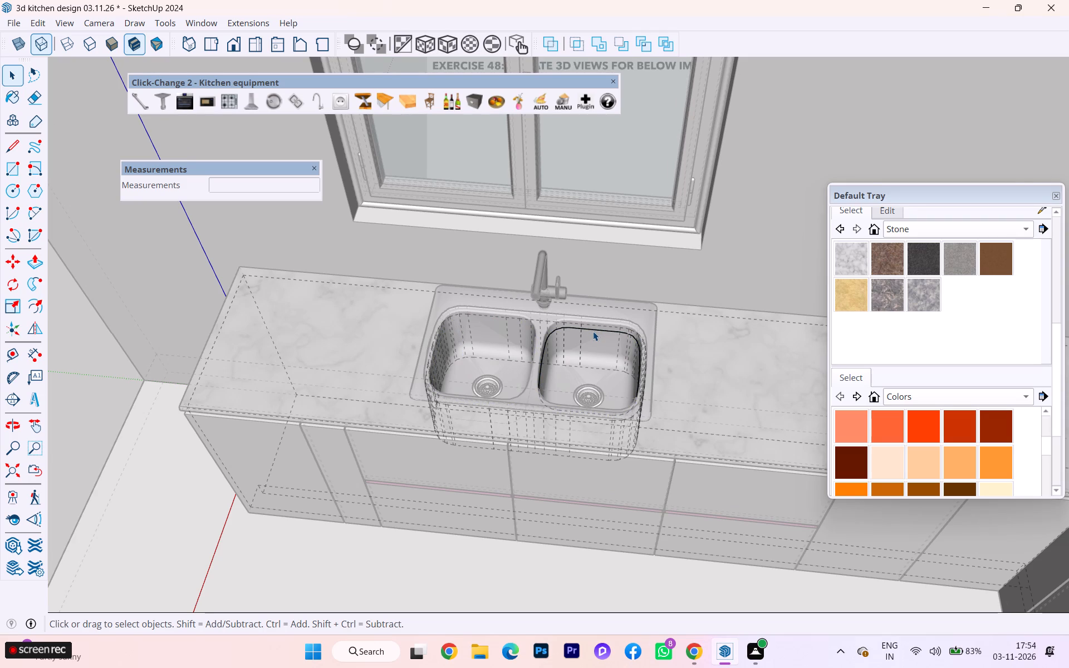
{"action": "triple_click", "coordinate": [594, 331]}
{"action": "key", "text": "Delete"}
Close the cabinet group and turn off the back-edge display.
{"action": "scroll", "coordinate": [590, 335], "scroll_direction": "down", "scroll_amount": 11}
{"action": "left_click", "coordinate": [213, 399]}
{"action": "scroll", "coordinate": [531, 347], "scroll_direction": "down", "scroll_amount": 1}
{"action": "middle_click_drag", "start_coordinate": [690, 330], "coordinate": [719, 323]}
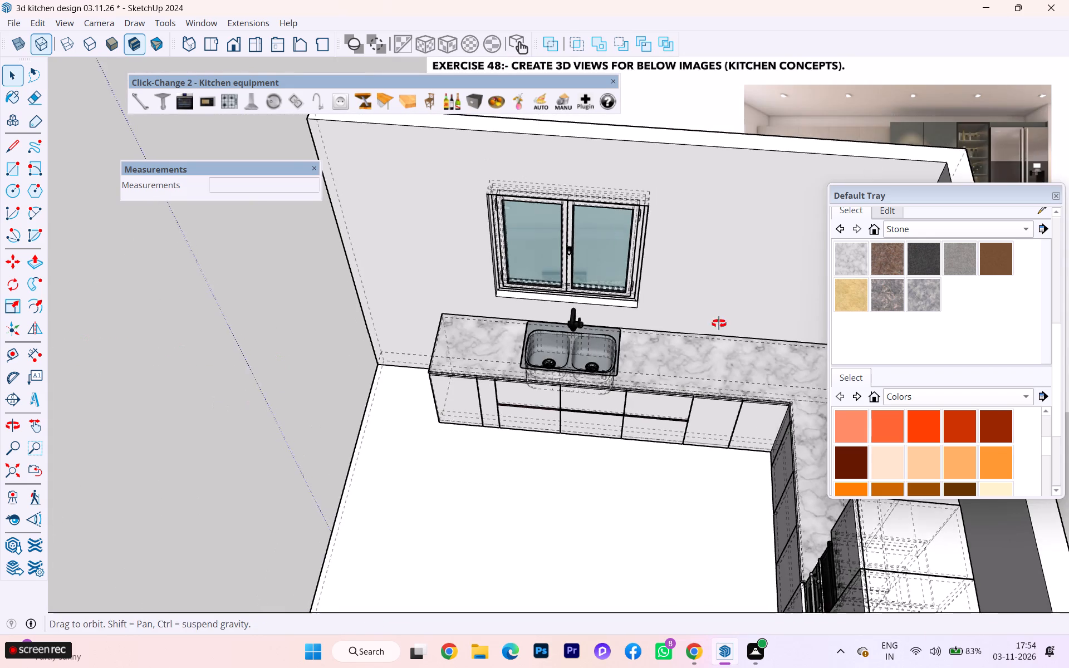
{"action": "middle_click_drag", "start_coordinate": [719, 323], "coordinate": [729, 317]}
{"action": "key", "text": "k"}
{"action": "left_click", "coordinate": [266, 384]}
{"action": "middle_click_drag", "start_coordinate": [642, 335], "coordinate": [756, 315]}
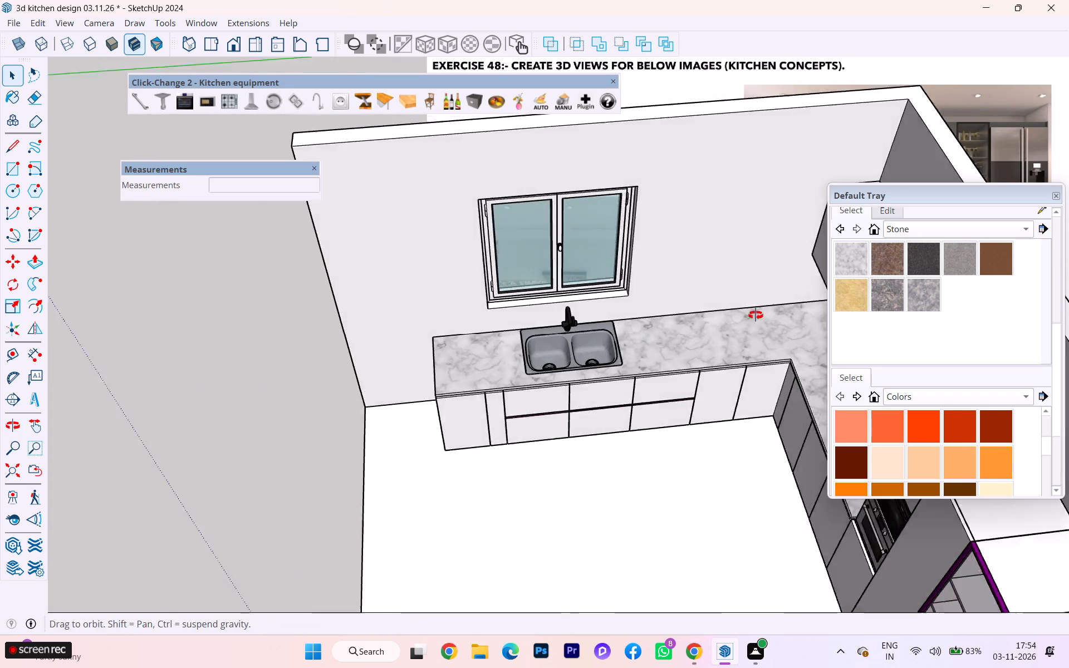
{"action": "middle_click_drag", "start_coordinate": [756, 315], "coordinate": [793, 310]}
Inspect both sink bowls close up from several angles for any remaining stray edges.
{"action": "scroll", "coordinate": [573, 350], "scroll_direction": "up", "scroll_amount": 2}
{"action": "scroll", "coordinate": [573, 350], "scroll_direction": "down", "scroll_amount": 1}
{"action": "scroll", "coordinate": [573, 350], "scroll_direction": "up", "scroll_amount": 2}
{"action": "scroll", "coordinate": [572, 350], "scroll_direction": "down", "scroll_amount": 1}
{"action": "scroll", "coordinate": [572, 350], "scroll_direction": "up", "scroll_amount": 8}
{"action": "scroll", "coordinate": [623, 341], "scroll_direction": "down", "scroll_amount": 1}
{"action": "scroll", "coordinate": [623, 341], "scroll_direction": "up", "scroll_amount": 2}
{"action": "scroll", "coordinate": [623, 334], "scroll_direction": "down", "scroll_amount": 1}
{"action": "scroll", "coordinate": [622, 334], "scroll_direction": "up", "scroll_amount": 2}
{"action": "scroll", "coordinate": [622, 334], "scroll_direction": "down", "scroll_amount": 1}
{"action": "scroll", "coordinate": [622, 334], "scroll_direction": "up", "scroll_amount": 2}
{"action": "scroll", "coordinate": [571, 351], "scroll_direction": "up", "scroll_amount": 4}
{"action": "scroll", "coordinate": [594, 344], "scroll_direction": "down", "scroll_amount": 1}
{"action": "scroll", "coordinate": [598, 344], "scroll_direction": "up", "scroll_amount": 2}
{"action": "scroll", "coordinate": [625, 341], "scroll_direction": "down", "scroll_amount": 2}
{"action": "scroll", "coordinate": [633, 341], "scroll_direction": "up", "scroll_amount": 1}
{"action": "scroll", "coordinate": [638, 341], "scroll_direction": "down", "scroll_amount": 1}
{"action": "scroll", "coordinate": [646, 340], "scroll_direction": "up", "scroll_amount": 2}
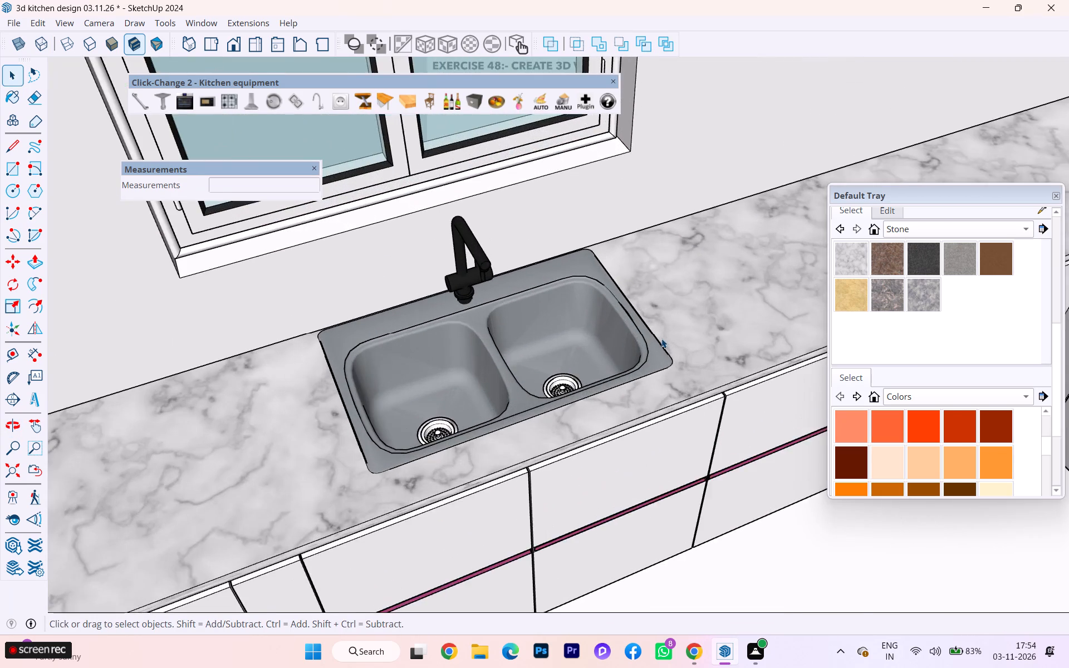
{"action": "scroll", "coordinate": [661, 338], "scroll_direction": "up", "scroll_amount": 2}
{"action": "scroll", "coordinate": [661, 338], "scroll_direction": "down", "scroll_amount": 2}
{"action": "scroll", "coordinate": [661, 338], "scroll_direction": "up", "scroll_amount": 6}
{"action": "scroll", "coordinate": [576, 339], "scroll_direction": "down", "scroll_amount": 3}
{"action": "middle_click_drag", "start_coordinate": [541, 345], "coordinate": [799, 367]}
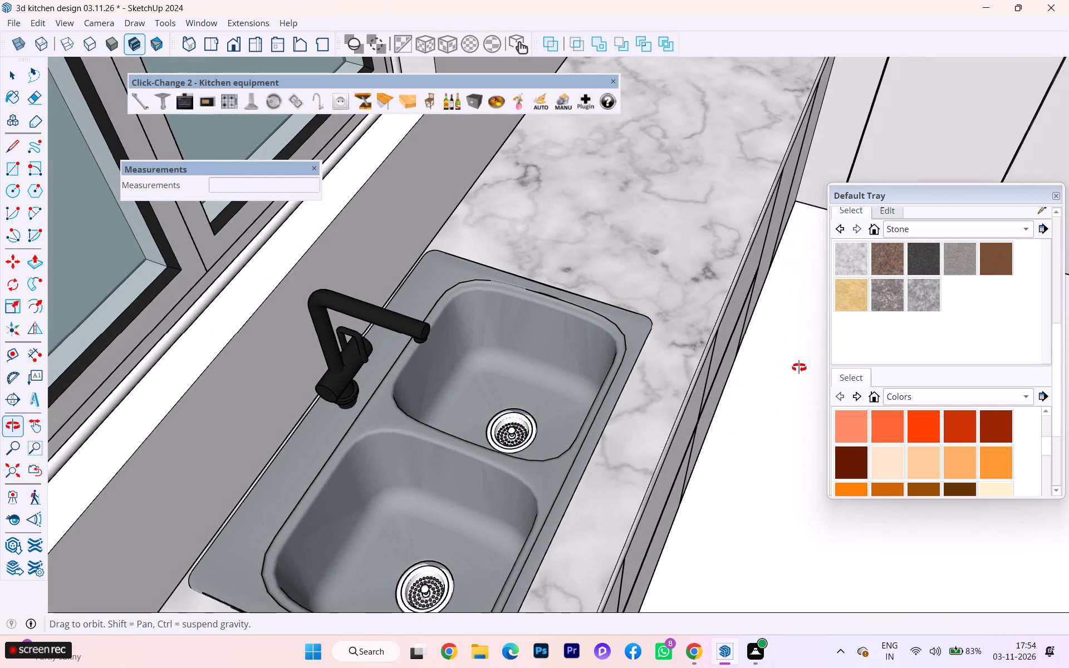
{"action": "middle_click_drag", "start_coordinate": [799, 367], "coordinate": [242, 451]}
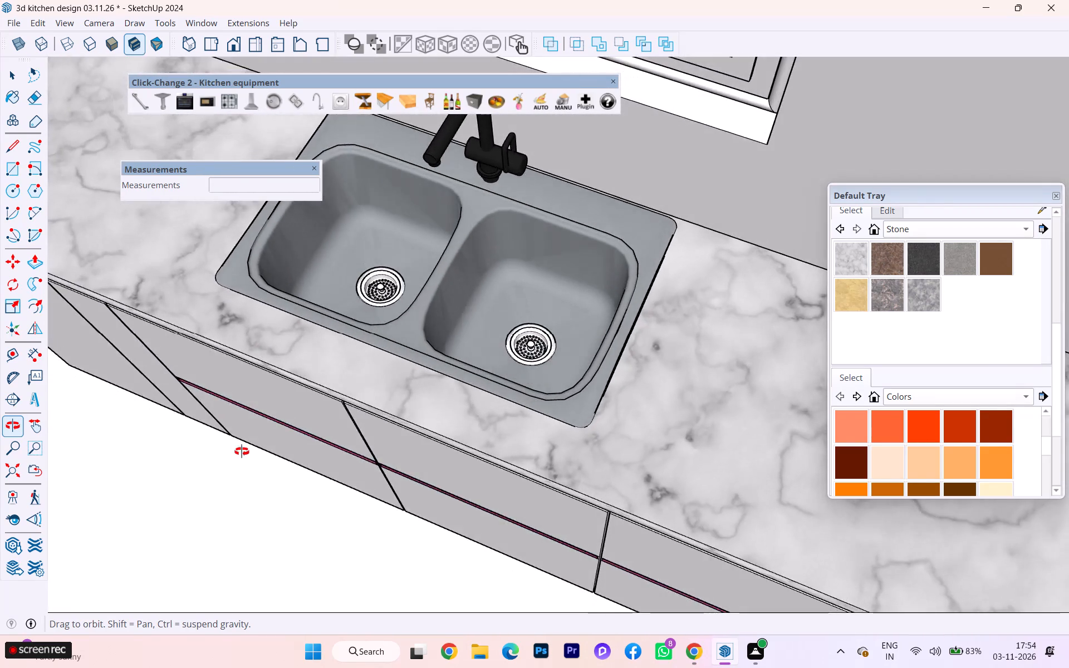
{"action": "middle_click_drag", "start_coordinate": [242, 451], "coordinate": [273, 424]}
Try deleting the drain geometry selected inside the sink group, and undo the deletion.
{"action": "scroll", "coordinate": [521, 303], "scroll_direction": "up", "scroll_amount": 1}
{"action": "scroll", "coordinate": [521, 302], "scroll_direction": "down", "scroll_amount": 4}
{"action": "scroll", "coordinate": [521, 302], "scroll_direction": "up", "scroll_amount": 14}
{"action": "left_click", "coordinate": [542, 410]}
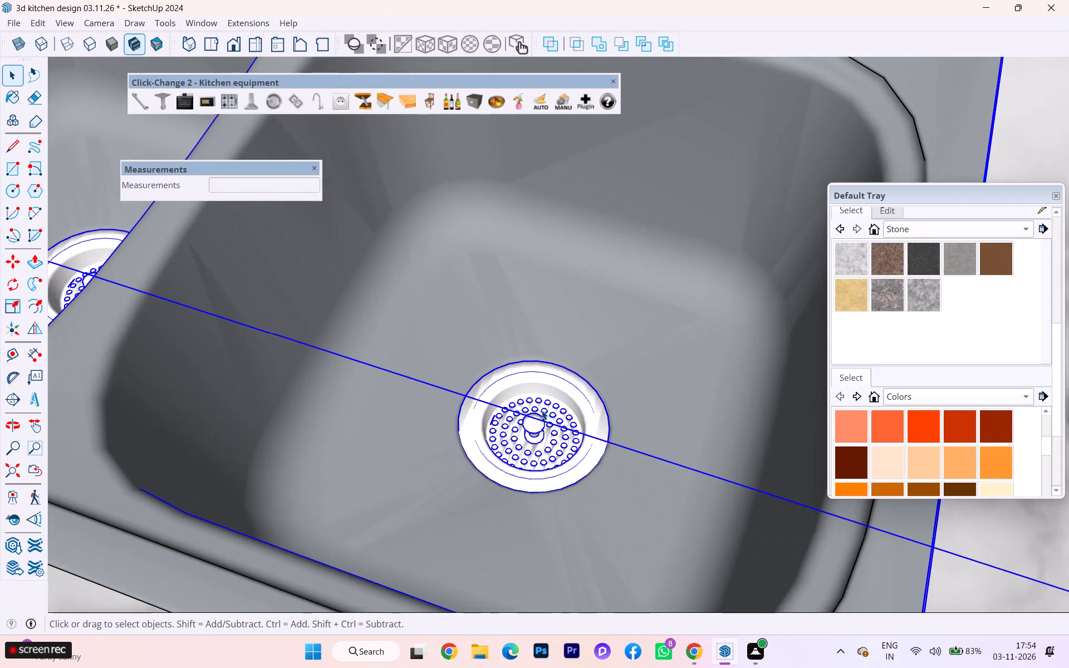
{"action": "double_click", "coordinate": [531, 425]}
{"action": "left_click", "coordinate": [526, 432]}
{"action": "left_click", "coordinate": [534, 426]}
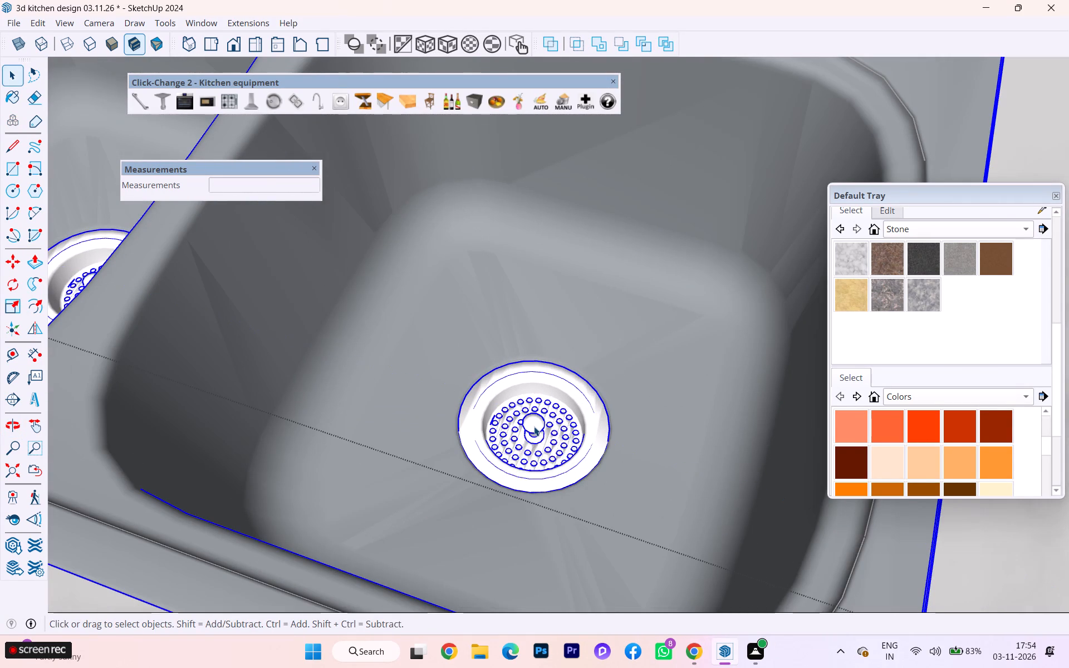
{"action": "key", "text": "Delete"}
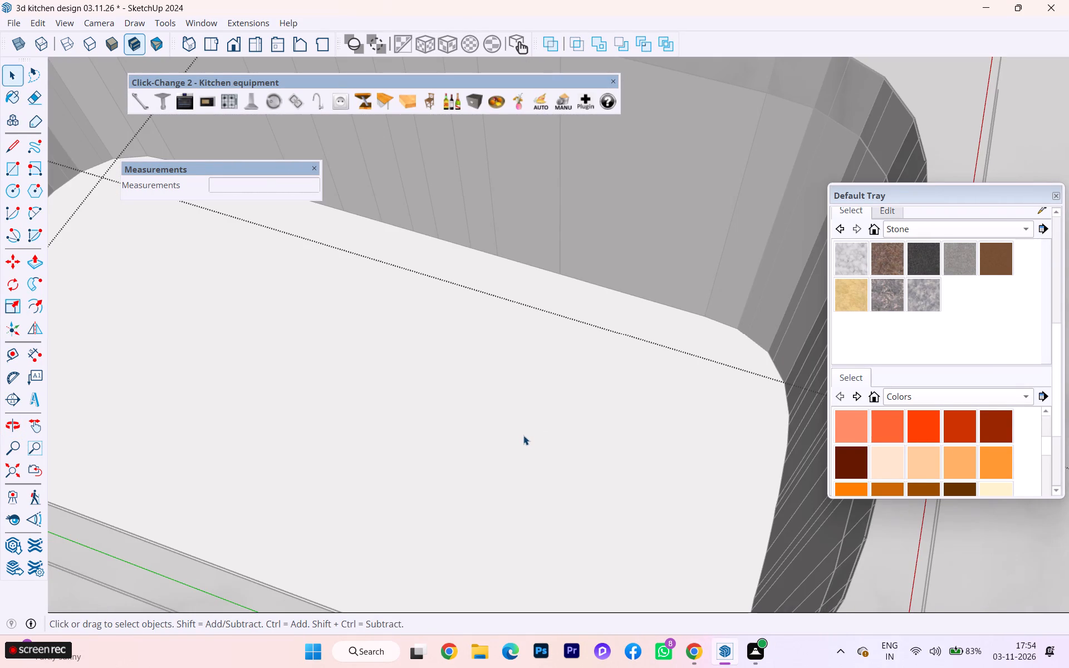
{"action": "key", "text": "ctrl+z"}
Close the sink group and return to editing the whole kitchen model.
{"action": "scroll", "coordinate": [546, 422], "scroll_direction": "down", "scroll_amount": 2}
{"action": "scroll", "coordinate": [550, 419], "scroll_direction": "up", "scroll_amount": 2}
{"action": "scroll", "coordinate": [551, 418], "scroll_direction": "down", "scroll_amount": 2}
{"action": "middle_click_drag", "start_coordinate": [561, 410], "coordinate": [537, 267]}
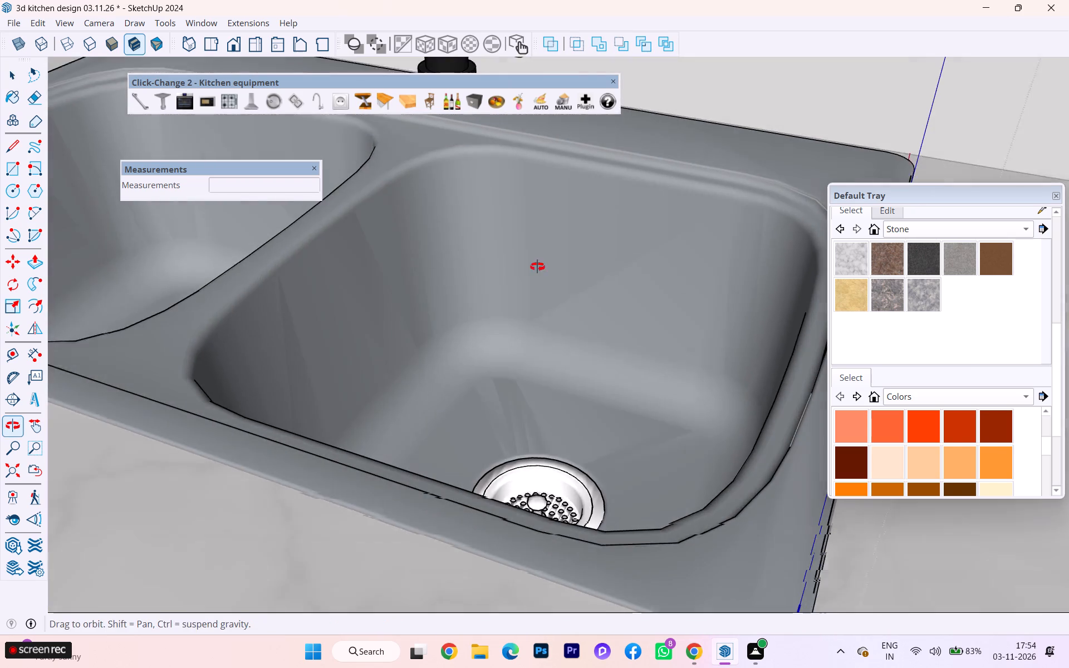
{"action": "middle_click_drag", "start_coordinate": [537, 267], "coordinate": [537, 264]}
{"action": "scroll", "coordinate": [674, 356], "scroll_direction": "down", "scroll_amount": 2}
{"action": "scroll", "coordinate": [690, 366], "scroll_direction": "up", "scroll_amount": 1}
{"action": "scroll", "coordinate": [690, 367], "scroll_direction": "down", "scroll_amount": 7}
{"action": "scroll", "coordinate": [702, 369], "scroll_direction": "up", "scroll_amount": 1}
{"action": "scroll", "coordinate": [702, 369], "scroll_direction": "down", "scroll_amount": 4}
{"action": "scroll", "coordinate": [720, 355], "scroll_direction": "up", "scroll_amount": 2}
{"action": "scroll", "coordinate": [720, 359], "scroll_direction": "down", "scroll_amount": 2}
{"action": "scroll", "coordinate": [723, 355], "scroll_direction": "up", "scroll_amount": 1}
{"action": "scroll", "coordinate": [723, 354], "scroll_direction": "down", "scroll_amount": 11}
{"action": "scroll", "coordinate": [728, 346], "scroll_direction": "up", "scroll_amount": 2}
{"action": "scroll", "coordinate": [728, 346], "scroll_direction": "down", "scroll_amount": 1}
{"action": "scroll", "coordinate": [728, 346], "scroll_direction": "up", "scroll_amount": 4}
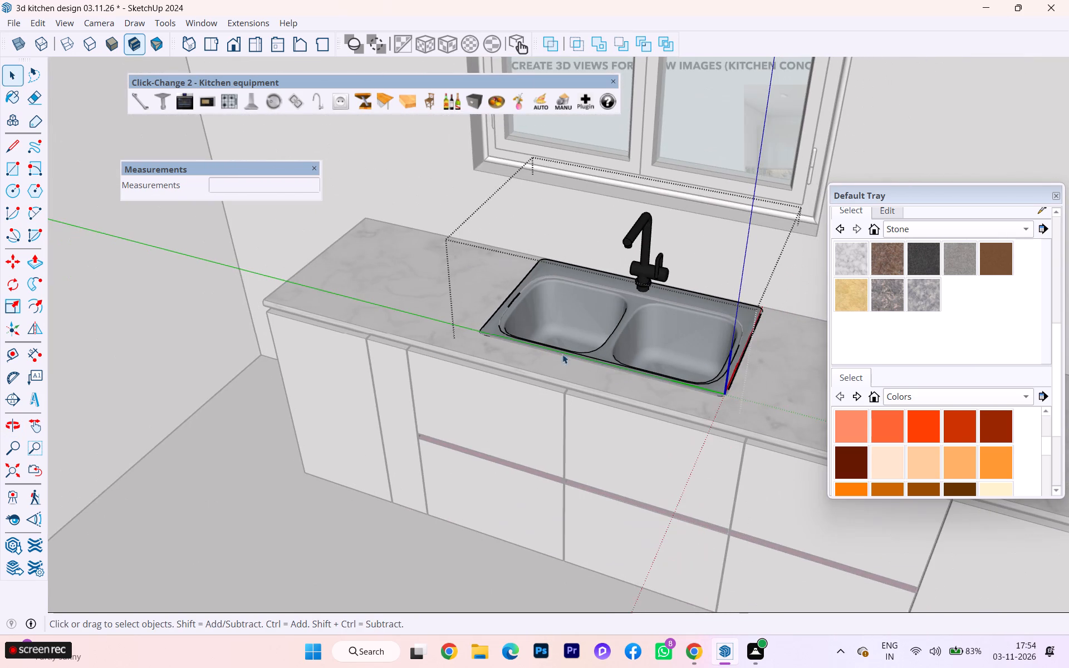
{"action": "left_click", "coordinate": [126, 337]}
{"action": "left_click", "coordinate": [131, 337]}
Review the sink, tap and worktop beneath the window from the front and from above, and fit the whole model in view.
{"action": "scroll", "coordinate": [648, 349], "scroll_direction": "down", "scroll_amount": 2}
{"action": "middle_click_drag", "start_coordinate": [696, 366], "coordinate": [851, 212]}
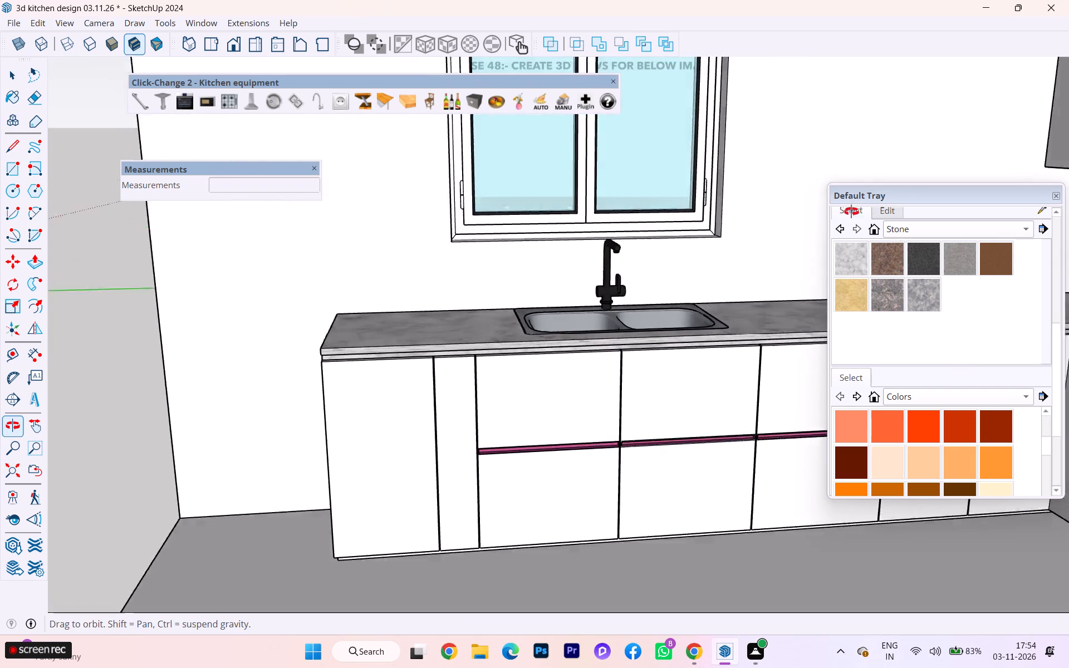
{"action": "middle_click_drag", "start_coordinate": [851, 212], "coordinate": [629, 326]}
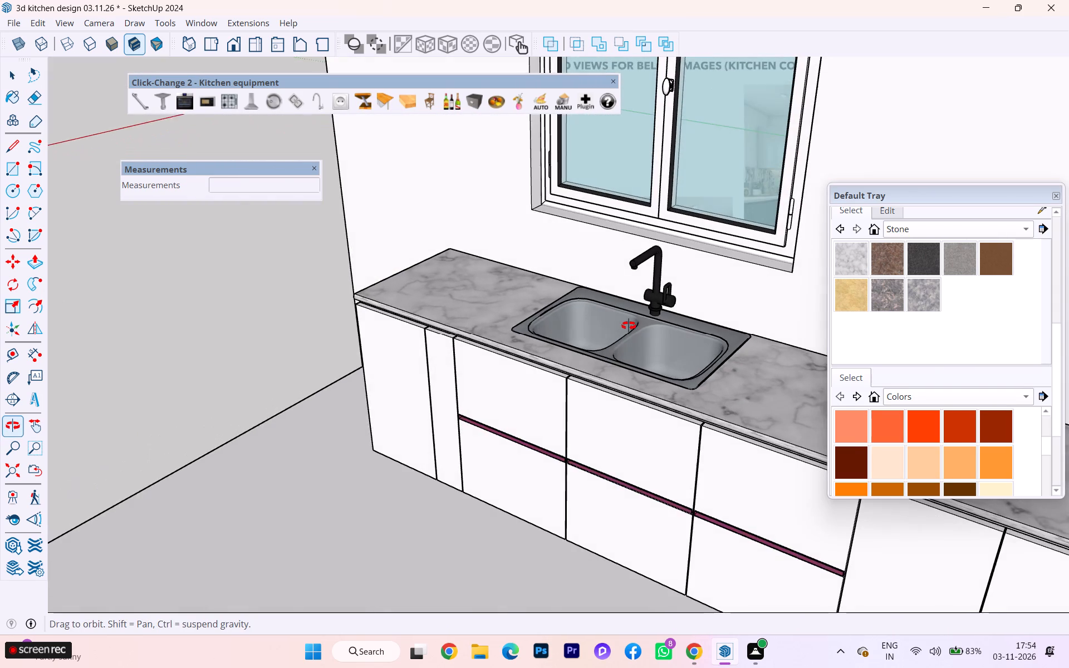
{"action": "middle_click_drag", "start_coordinate": [629, 326], "coordinate": [593, 324]}
{"action": "left_click", "coordinate": [18, 474]}
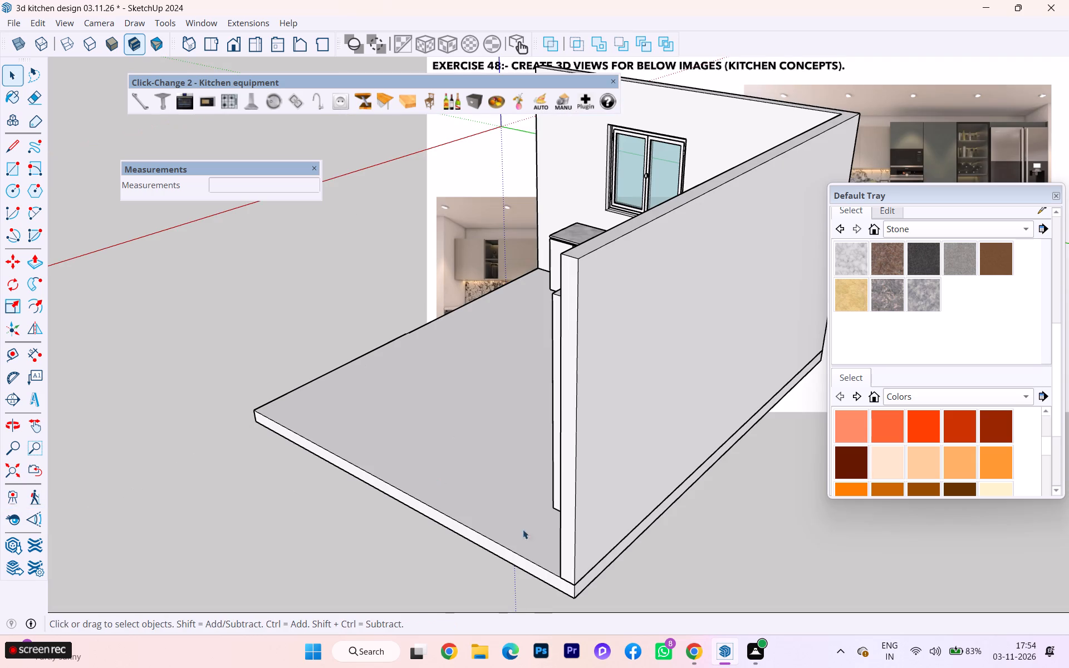
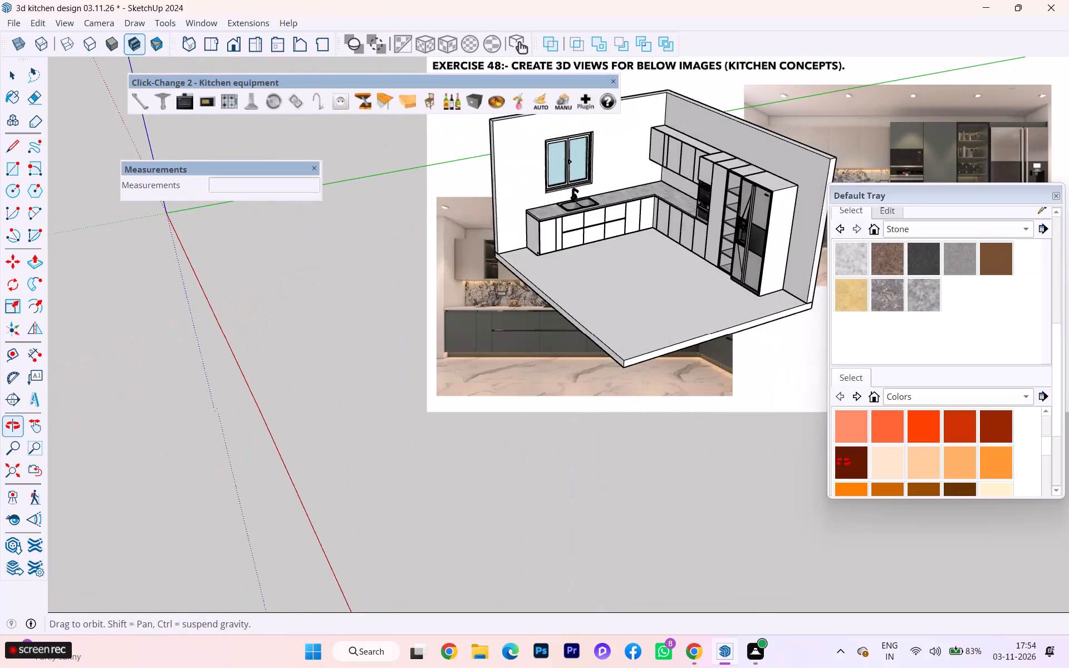
Examine the kitchen model, focusing on the sink, faucet and marble countertop.
{"action": "scroll", "coordinate": [764, 445], "scroll_direction": "up", "scroll_amount": 2}
{"action": "scroll", "coordinate": [690, 294], "scroll_direction": "up", "scroll_amount": 3}
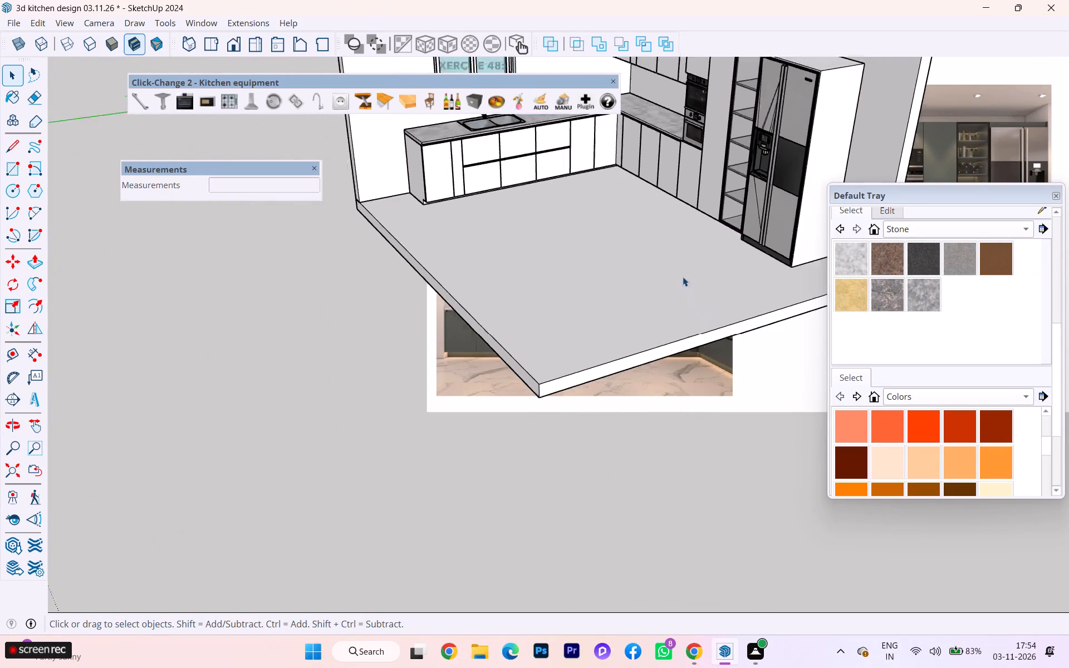
{"action": "scroll", "coordinate": [683, 277], "scroll_direction": "up", "scroll_amount": 2}
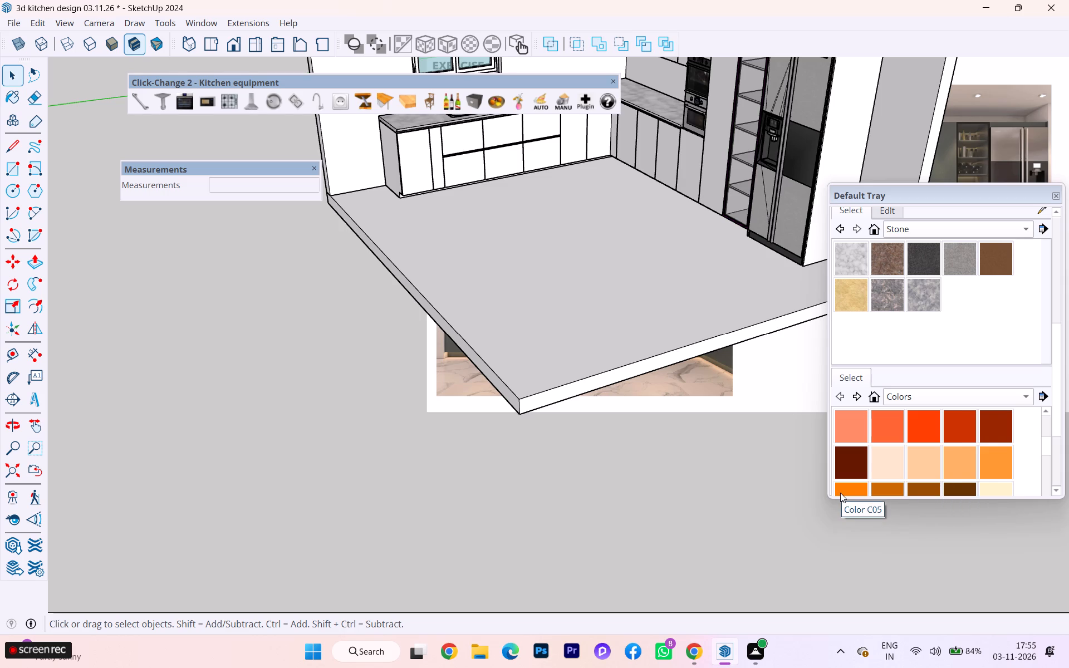
{"action": "scroll", "coordinate": [840, 505], "scroll_direction": "down", "scroll_amount": 1}
{"action": "scroll", "coordinate": [976, 341], "scroll_direction": "down", "scroll_amount": 3}
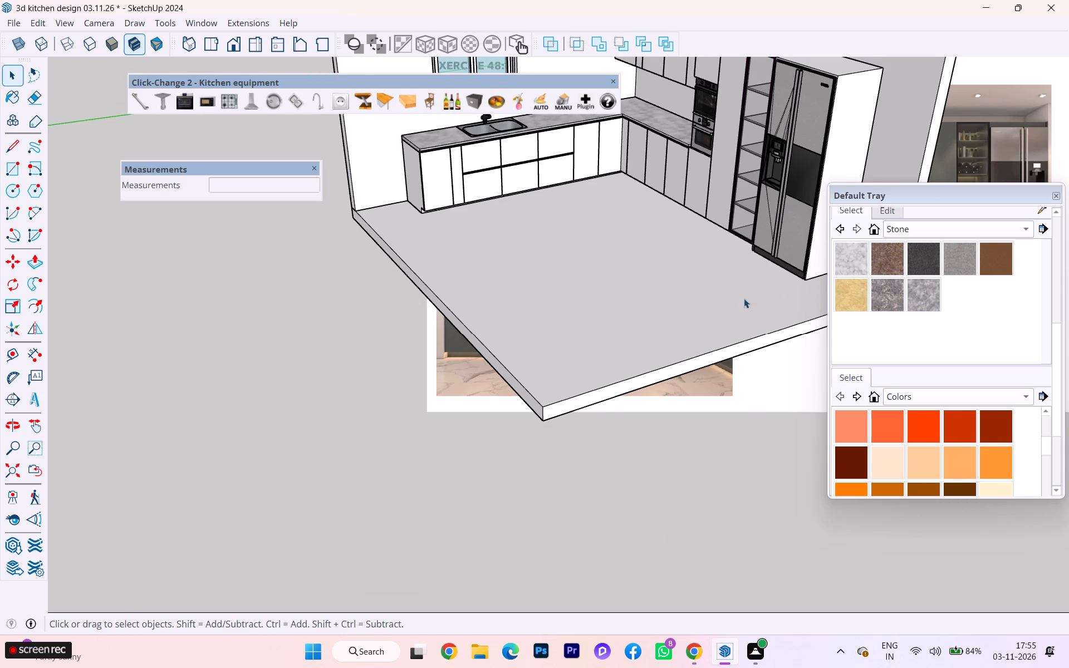
{"action": "scroll", "coordinate": [494, 293], "scroll_direction": "down", "scroll_amount": 5}
{"action": "middle_click_drag", "start_coordinate": [256, 471], "coordinate": [637, 564]}
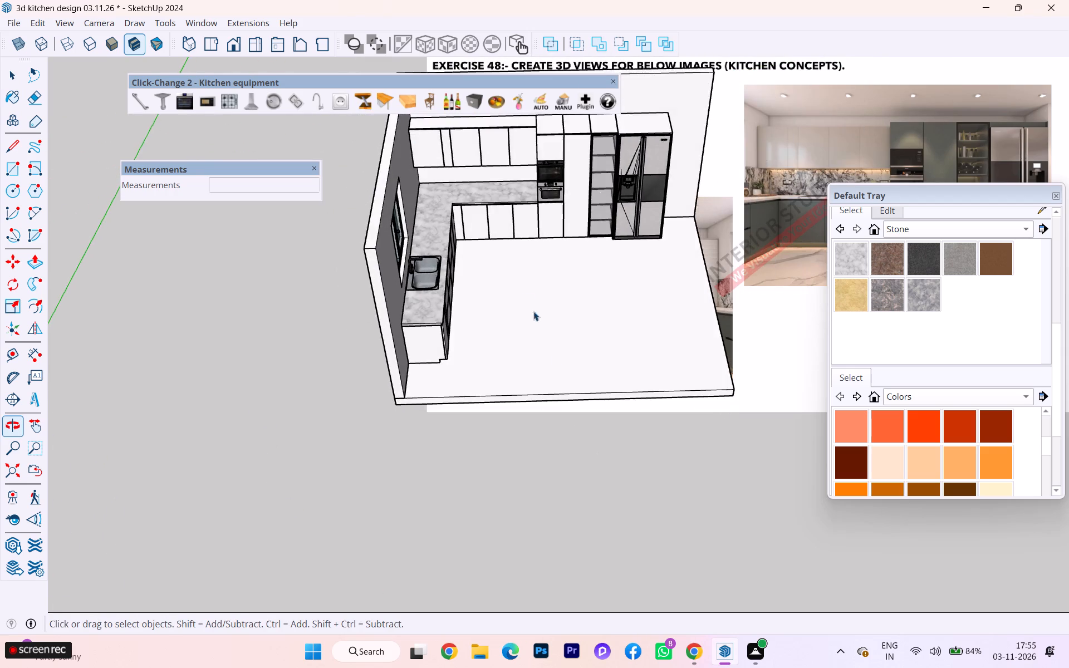
{"action": "scroll", "coordinate": [501, 265], "scroll_direction": "up", "scroll_amount": 12}
{"action": "scroll", "coordinate": [375, 259], "scroll_direction": "down", "scroll_amount": 1}
{"action": "scroll", "coordinate": [375, 259], "scroll_direction": "up", "scroll_amount": 5}
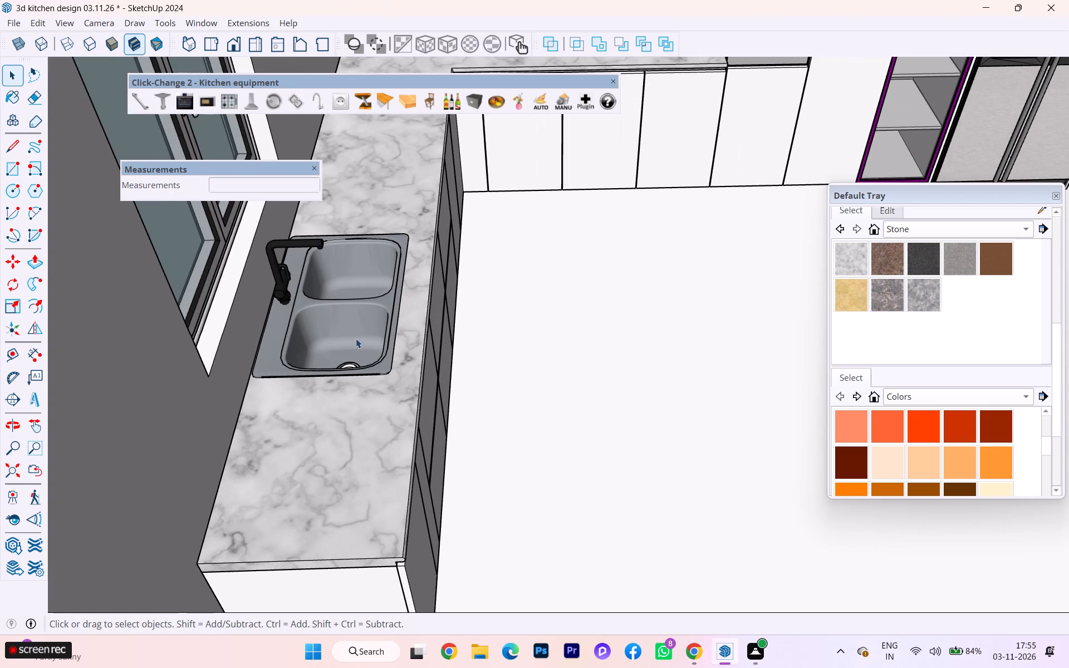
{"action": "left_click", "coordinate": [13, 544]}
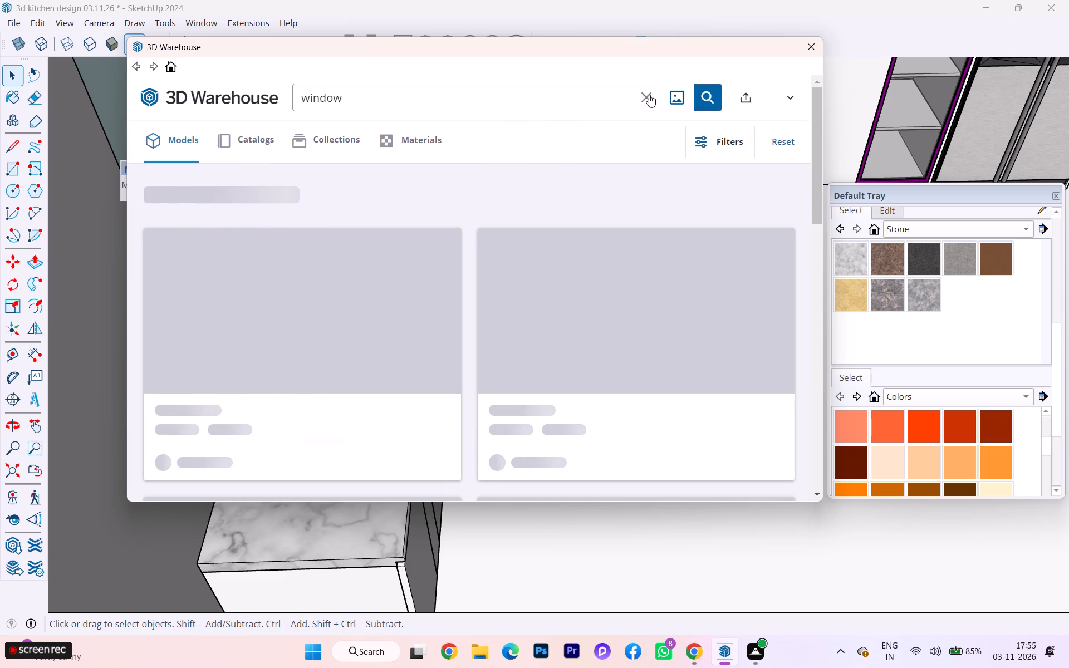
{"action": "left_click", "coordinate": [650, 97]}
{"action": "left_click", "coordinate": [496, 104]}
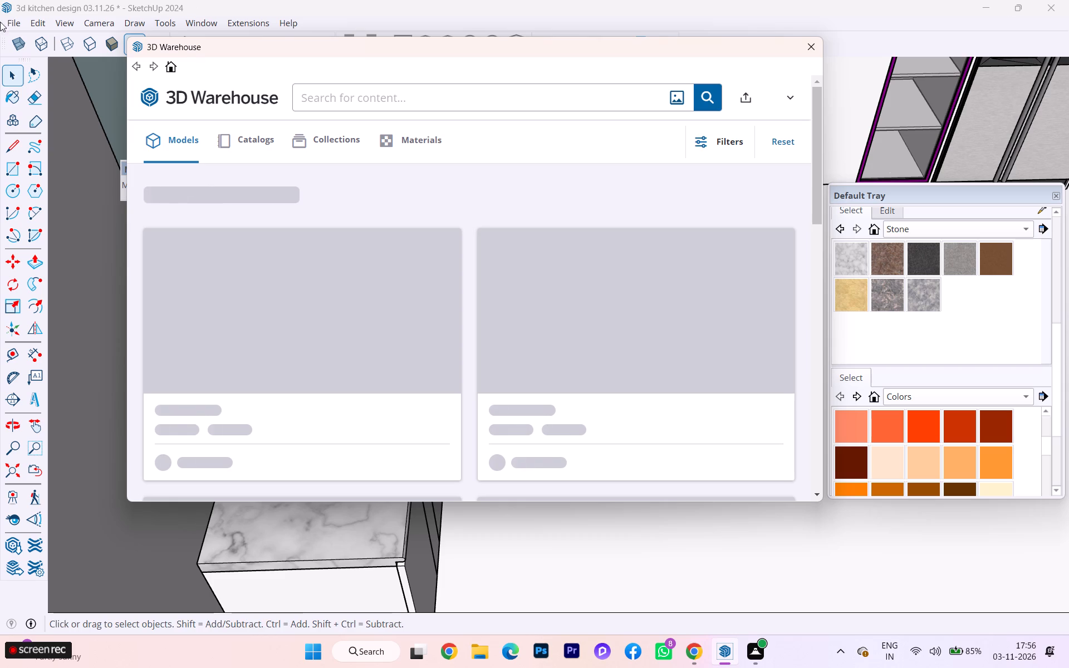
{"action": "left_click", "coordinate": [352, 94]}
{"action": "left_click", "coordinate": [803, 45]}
Examine the kitchen layout around the window wall, sink counter, upper cabinets and tall units.
{"action": "scroll", "coordinate": [327, 214], "scroll_direction": "down", "scroll_amount": 3}
{"action": "scroll", "coordinate": [180, 399], "scroll_direction": "down", "scroll_amount": 1}
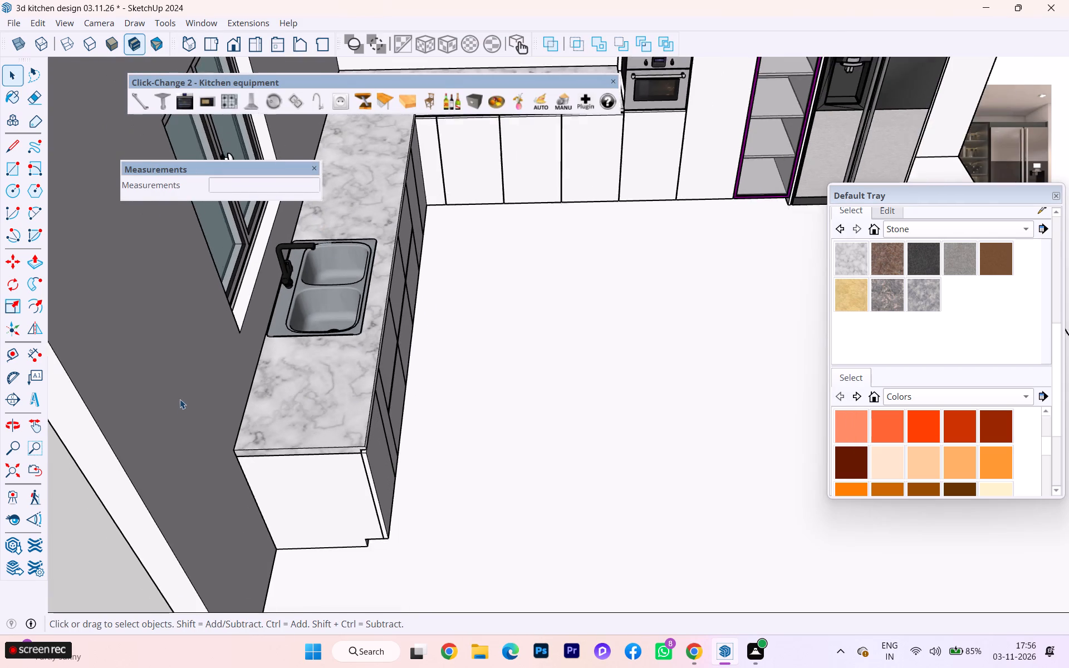
{"action": "scroll", "coordinate": [180, 399], "scroll_direction": "down", "scroll_amount": 2}
{"action": "scroll", "coordinate": [164, 412], "scroll_direction": "up", "scroll_amount": 1}
{"action": "scroll", "coordinate": [161, 412], "scroll_direction": "down", "scroll_amount": 1}
{"action": "middle_click_drag", "start_coordinate": [323, 284], "coordinate": [7, 316]}
{"action": "scroll", "coordinate": [321, 285], "scroll_direction": "down", "scroll_amount": 1}
{"action": "scroll", "coordinate": [453, 242], "scroll_direction": "down", "scroll_amount": 2}
{"action": "scroll", "coordinate": [441, 260], "scroll_direction": "up", "scroll_amount": 1}
{"action": "scroll", "coordinate": [439, 261], "scroll_direction": "down", "scroll_amount": 4}
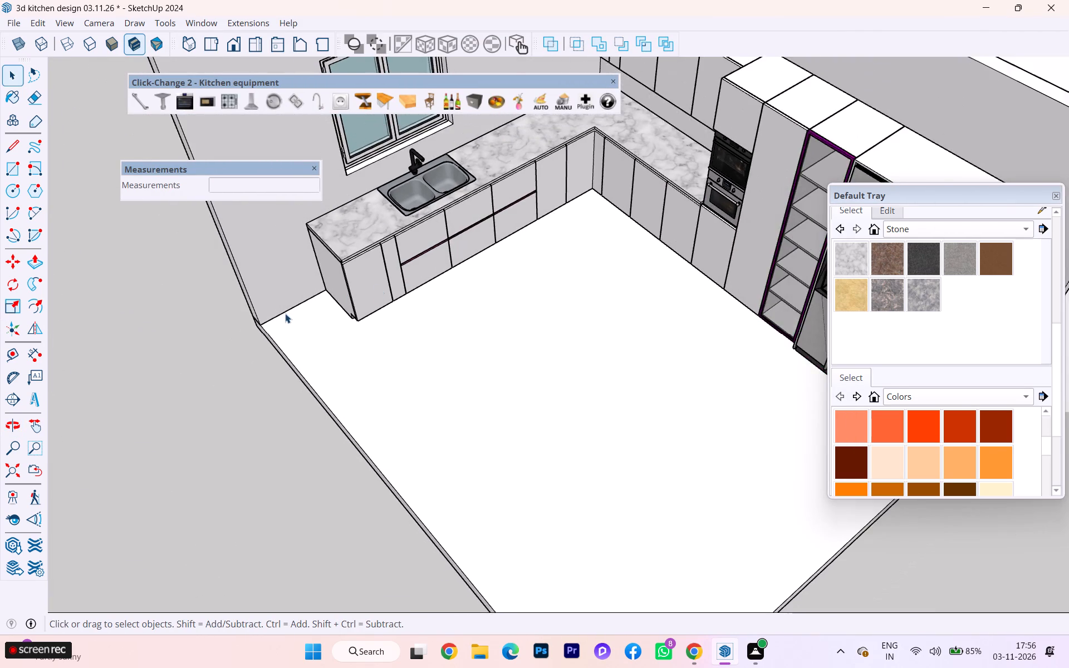
{"action": "scroll", "coordinate": [285, 313], "scroll_direction": "down", "scroll_amount": 2}
{"action": "middle_click_drag", "start_coordinate": [478, 198], "coordinate": [673, 121]}
{"action": "scroll", "coordinate": [424, 358], "scroll_direction": "down", "scroll_amount": 1}
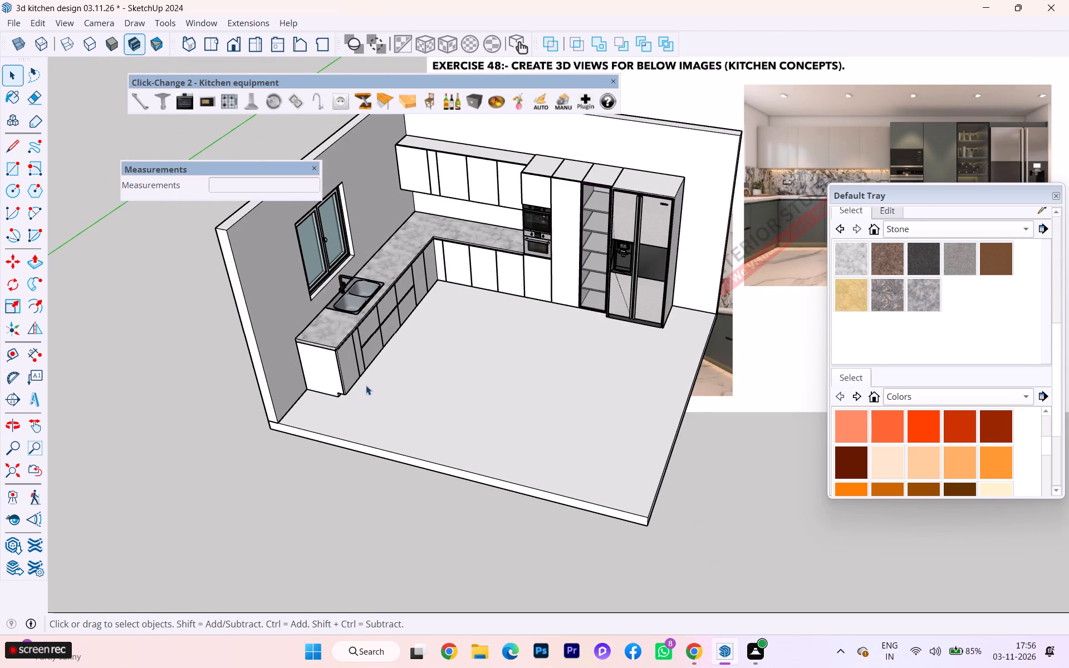
{"action": "scroll", "coordinate": [367, 384], "scroll_direction": "down", "scroll_amount": 1}
{"action": "middle_click_drag", "start_coordinate": [376, 374], "coordinate": [435, 328]}
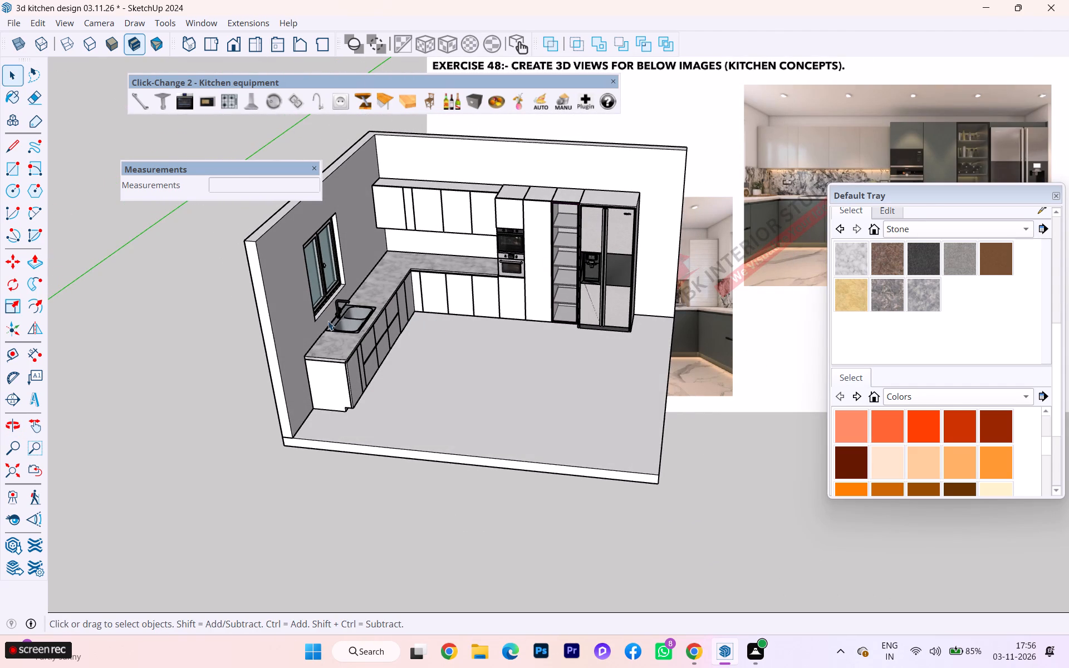
{"action": "scroll", "coordinate": [368, 302], "scroll_direction": "up", "scroll_amount": 4}
{"action": "scroll", "coordinate": [290, 317], "scroll_direction": "down", "scroll_amount": 2}
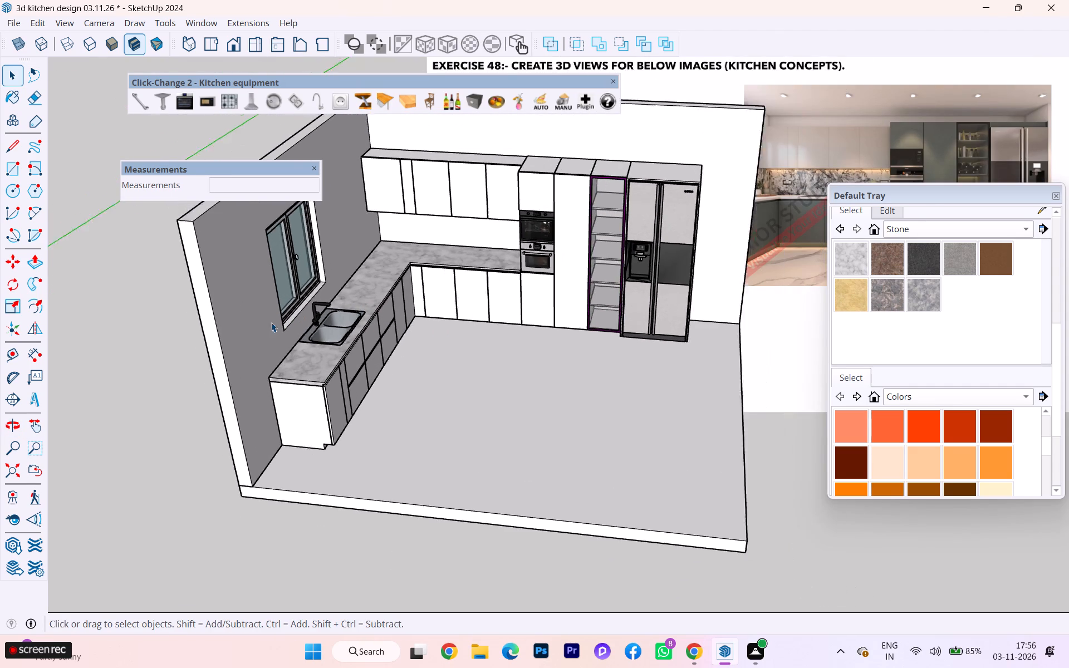
{"action": "scroll", "coordinate": [271, 322], "scroll_direction": "down", "scroll_amount": 4}
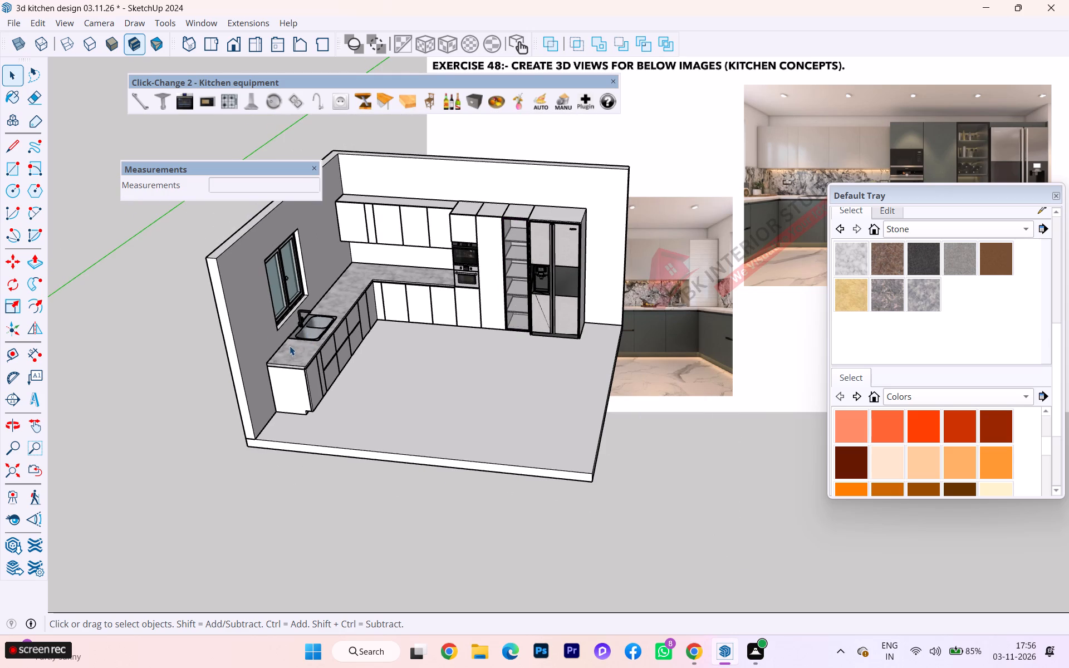
{"action": "scroll", "coordinate": [420, 298], "scroll_direction": "up", "scroll_amount": 3}
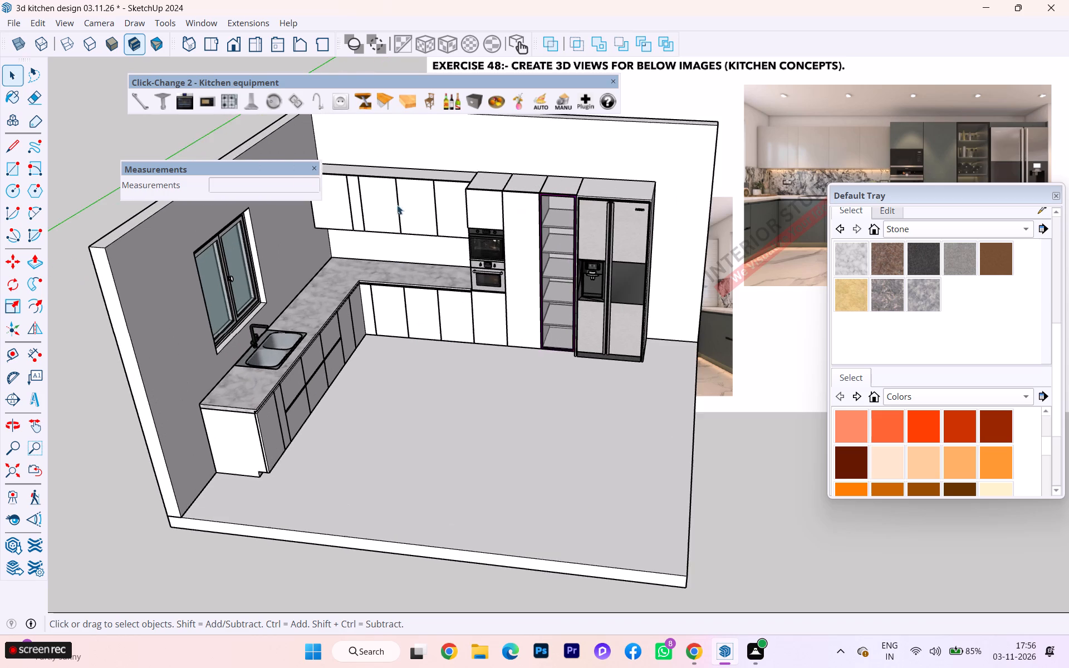
{"action": "scroll", "coordinate": [367, 208], "scroll_direction": "down", "scroll_amount": 3}
{"action": "middle_click_drag", "start_coordinate": [396, 252], "coordinate": [446, 183]}
{"action": "scroll", "coordinate": [391, 188], "scroll_direction": "up", "scroll_amount": 5}
{"action": "scroll", "coordinate": [368, 194], "scroll_direction": "down", "scroll_amount": 1}
{"action": "scroll", "coordinate": [366, 198], "scroll_direction": "up", "scroll_amount": 4}
{"action": "scroll", "coordinate": [364, 201], "scroll_direction": "down", "scroll_amount": 1}
{"action": "scroll", "coordinate": [364, 201], "scroll_direction": "up", "scroll_amount": 1}
{"action": "scroll", "coordinate": [342, 268], "scroll_direction": "up", "scroll_amount": 2}
{"action": "scroll", "coordinate": [340, 268], "scroll_direction": "down", "scroll_amount": 1}
{"action": "scroll", "coordinate": [339, 268], "scroll_direction": "up", "scroll_amount": 1}
{"action": "scroll", "coordinate": [321, 269], "scroll_direction": "down", "scroll_amount": 1}
{"action": "middle_click_drag", "start_coordinate": [318, 266], "coordinate": [312, 142]}
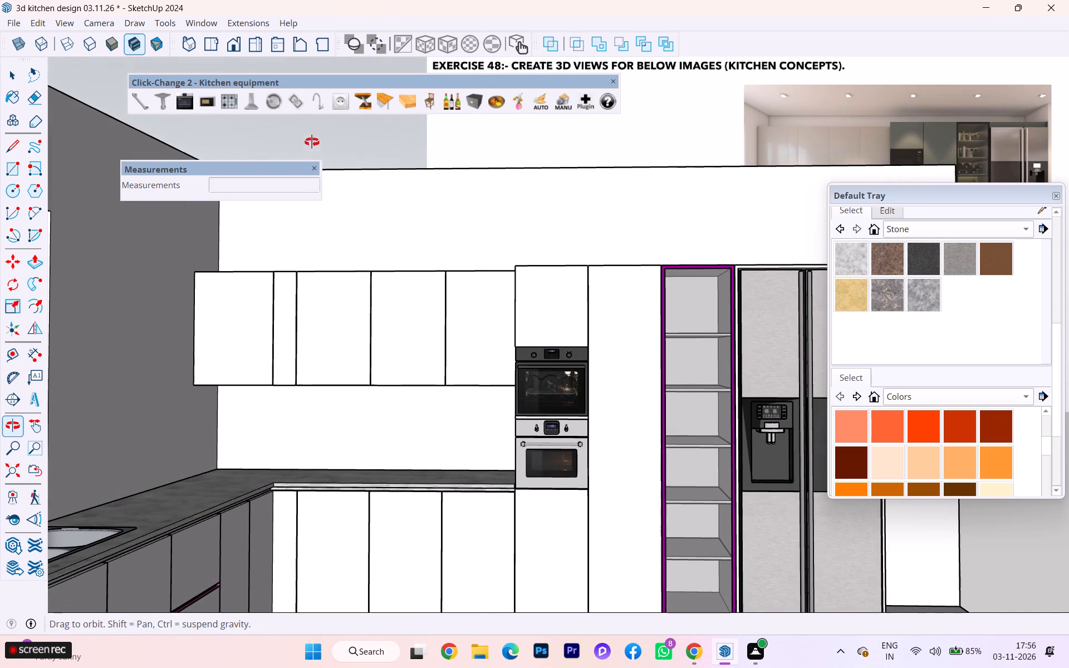
{"action": "middle_click_drag", "start_coordinate": [312, 142], "coordinate": [312, 141]}
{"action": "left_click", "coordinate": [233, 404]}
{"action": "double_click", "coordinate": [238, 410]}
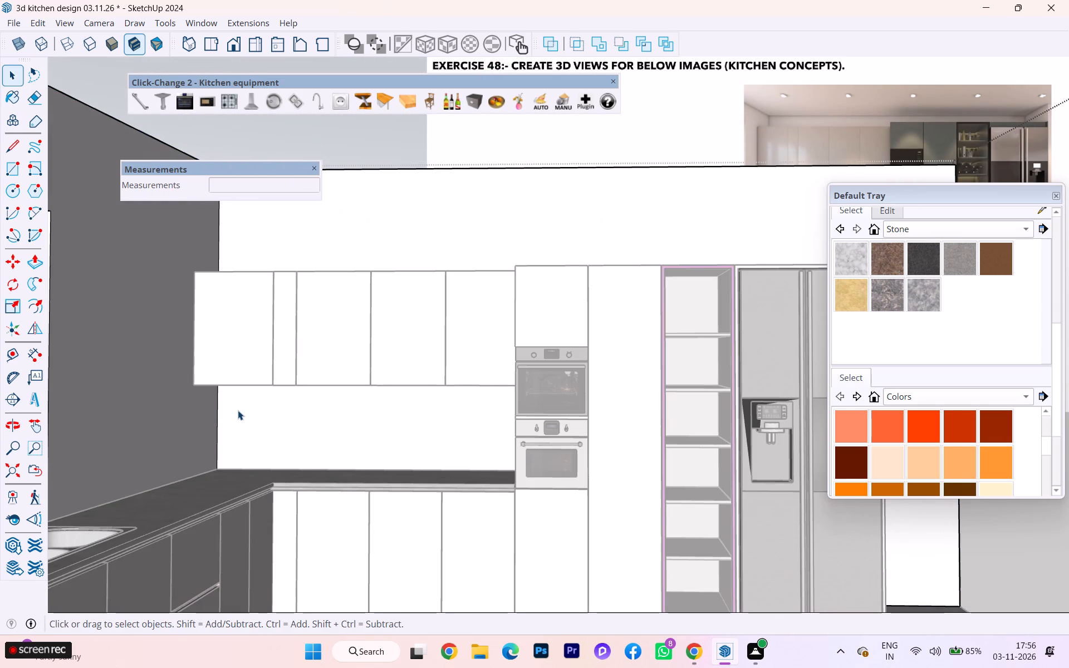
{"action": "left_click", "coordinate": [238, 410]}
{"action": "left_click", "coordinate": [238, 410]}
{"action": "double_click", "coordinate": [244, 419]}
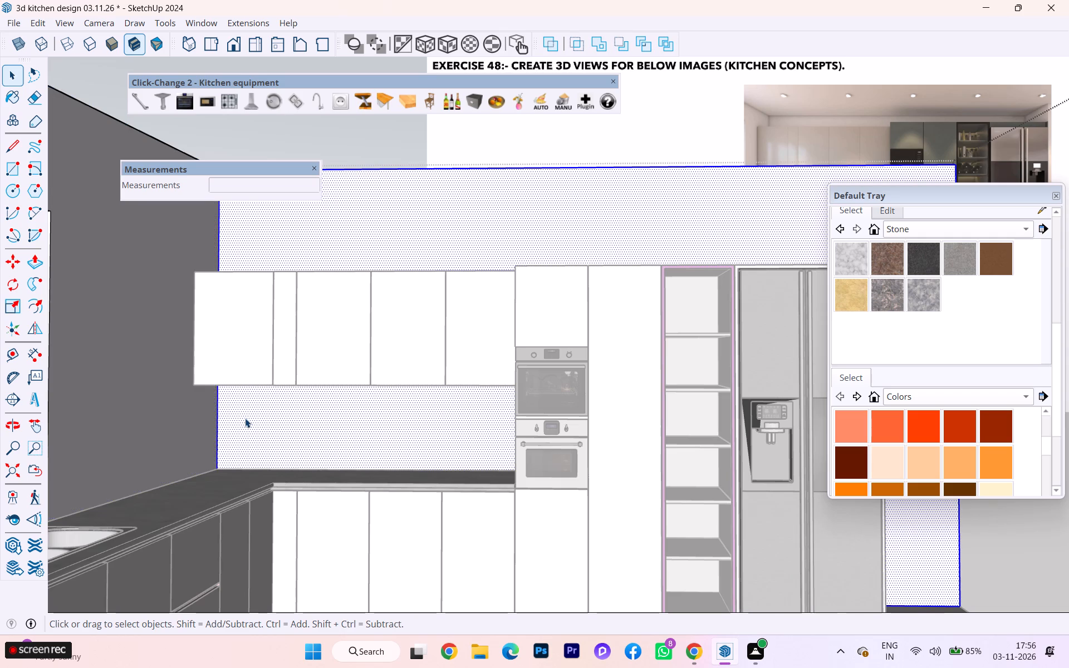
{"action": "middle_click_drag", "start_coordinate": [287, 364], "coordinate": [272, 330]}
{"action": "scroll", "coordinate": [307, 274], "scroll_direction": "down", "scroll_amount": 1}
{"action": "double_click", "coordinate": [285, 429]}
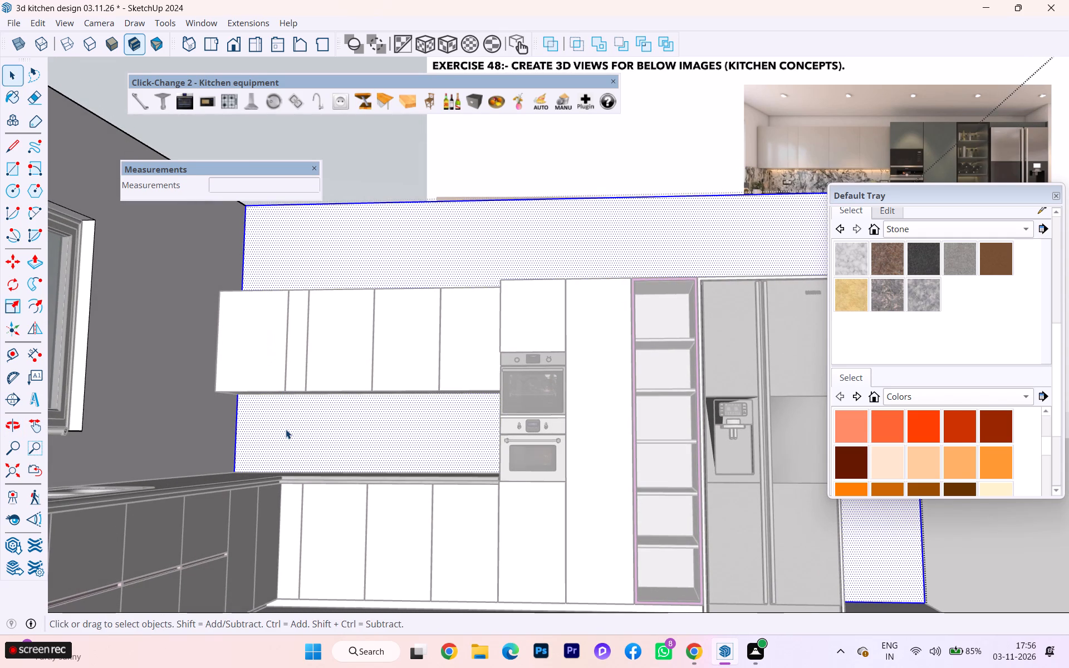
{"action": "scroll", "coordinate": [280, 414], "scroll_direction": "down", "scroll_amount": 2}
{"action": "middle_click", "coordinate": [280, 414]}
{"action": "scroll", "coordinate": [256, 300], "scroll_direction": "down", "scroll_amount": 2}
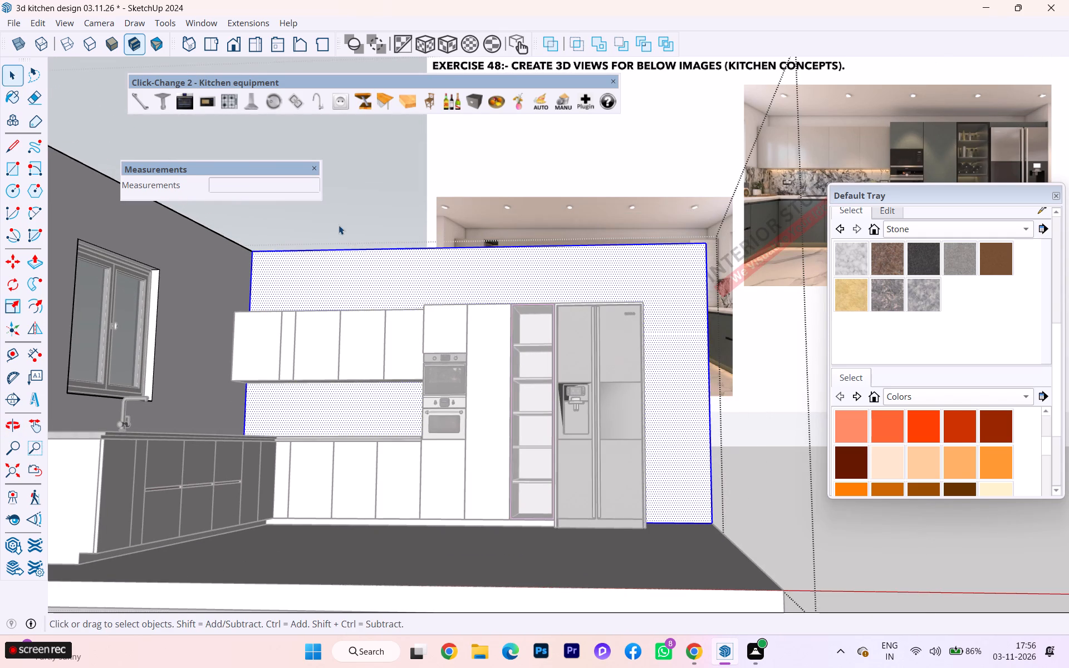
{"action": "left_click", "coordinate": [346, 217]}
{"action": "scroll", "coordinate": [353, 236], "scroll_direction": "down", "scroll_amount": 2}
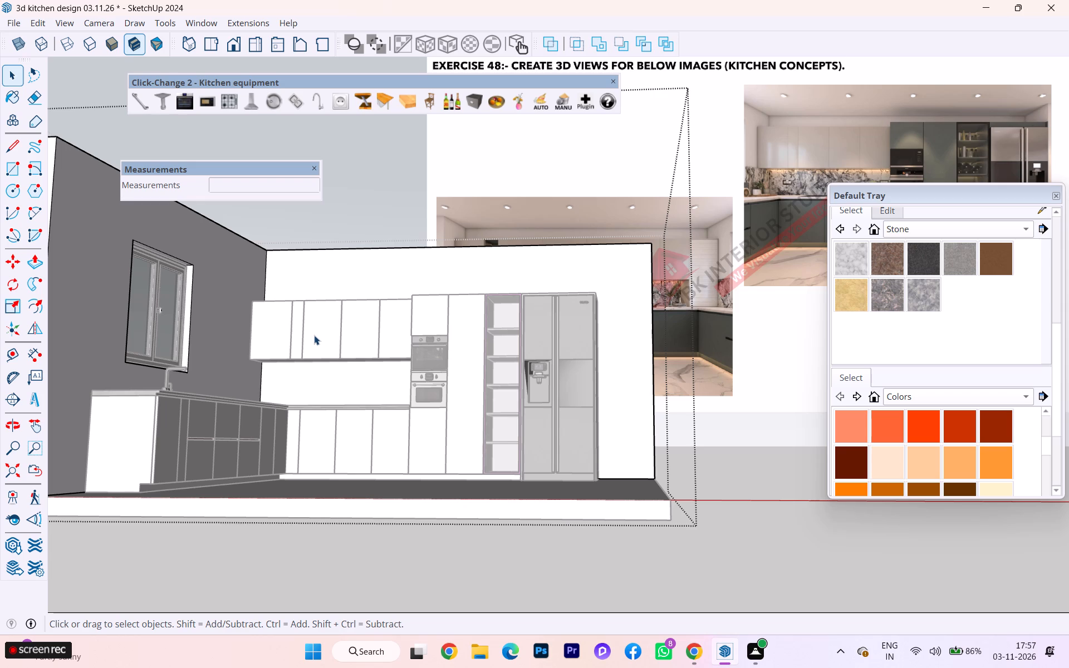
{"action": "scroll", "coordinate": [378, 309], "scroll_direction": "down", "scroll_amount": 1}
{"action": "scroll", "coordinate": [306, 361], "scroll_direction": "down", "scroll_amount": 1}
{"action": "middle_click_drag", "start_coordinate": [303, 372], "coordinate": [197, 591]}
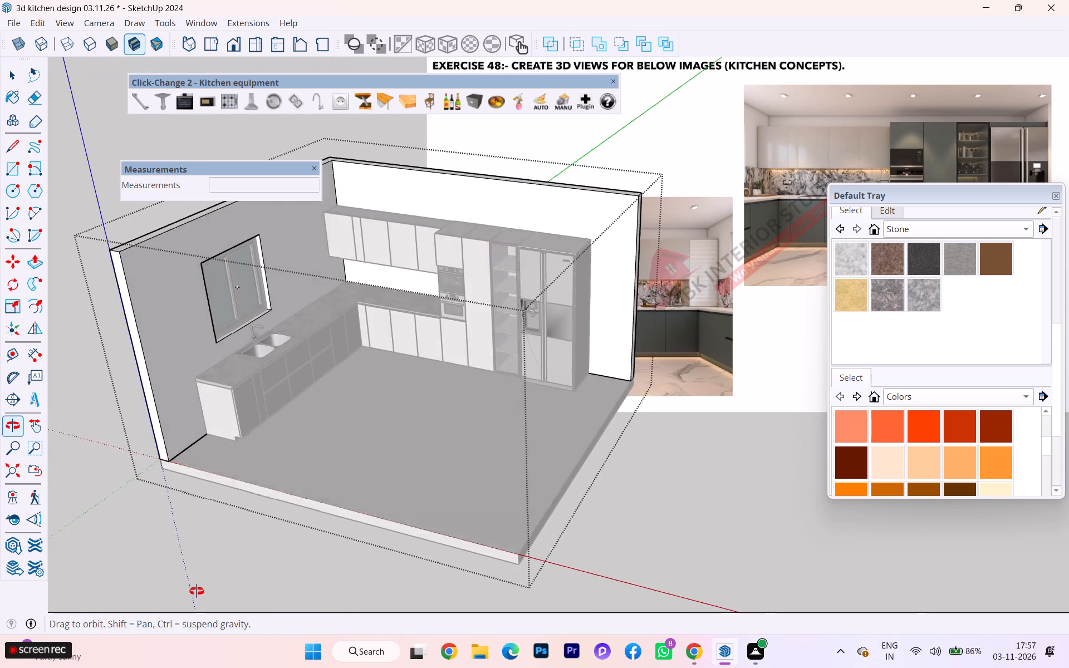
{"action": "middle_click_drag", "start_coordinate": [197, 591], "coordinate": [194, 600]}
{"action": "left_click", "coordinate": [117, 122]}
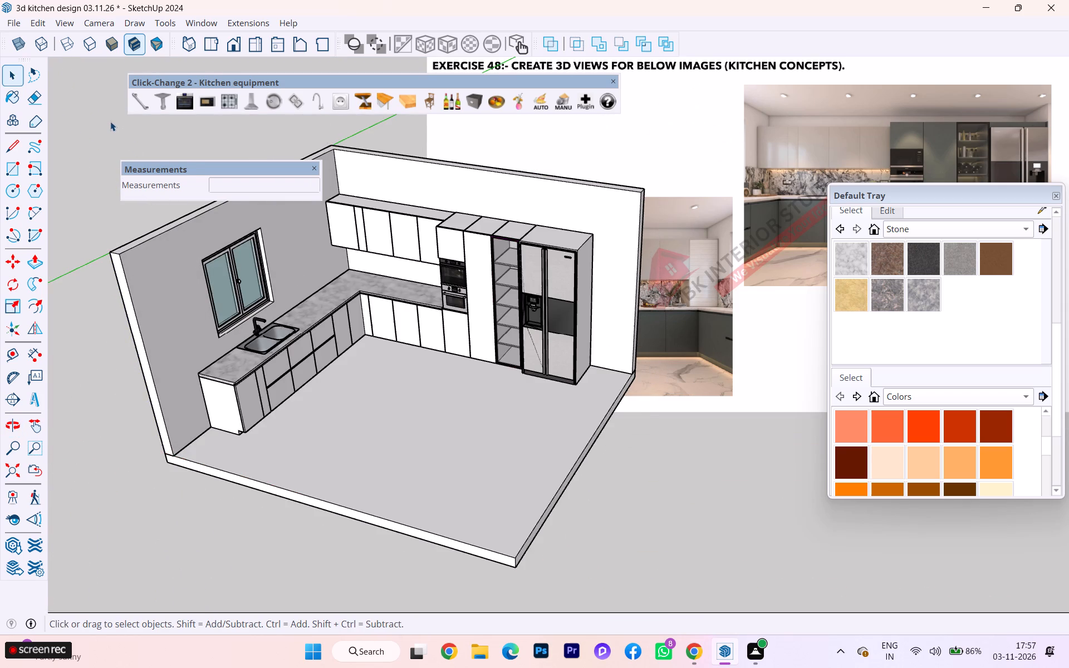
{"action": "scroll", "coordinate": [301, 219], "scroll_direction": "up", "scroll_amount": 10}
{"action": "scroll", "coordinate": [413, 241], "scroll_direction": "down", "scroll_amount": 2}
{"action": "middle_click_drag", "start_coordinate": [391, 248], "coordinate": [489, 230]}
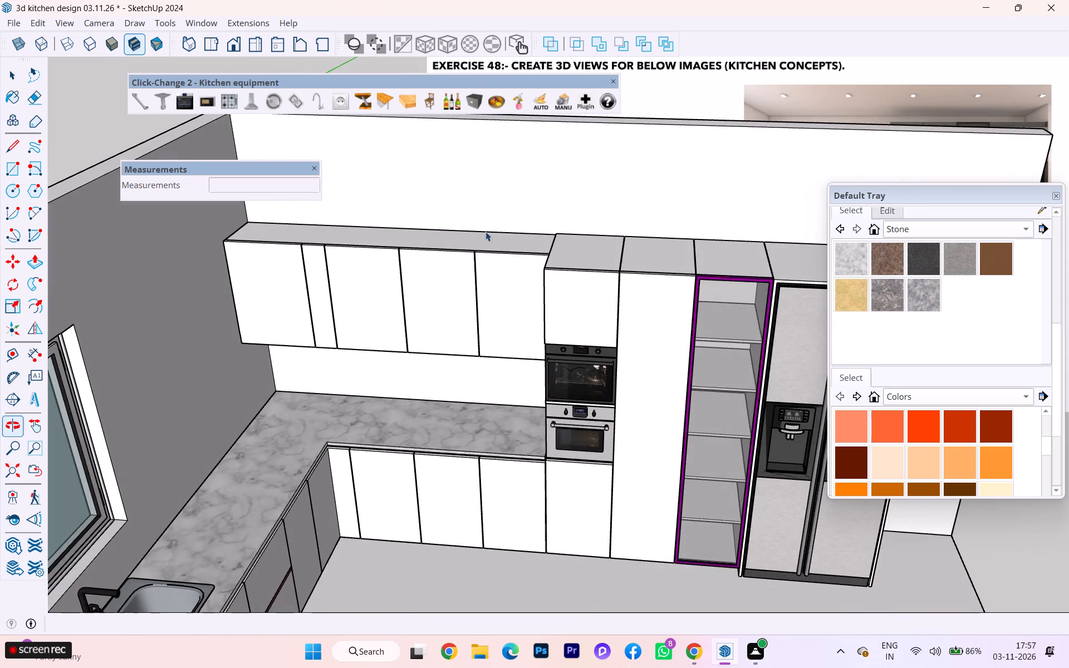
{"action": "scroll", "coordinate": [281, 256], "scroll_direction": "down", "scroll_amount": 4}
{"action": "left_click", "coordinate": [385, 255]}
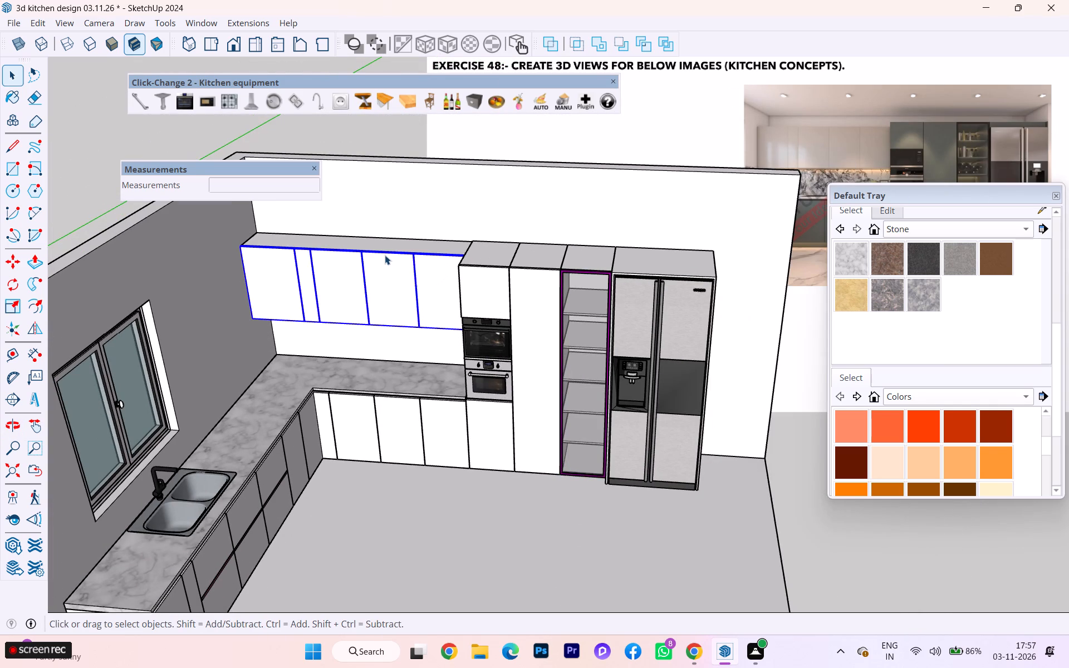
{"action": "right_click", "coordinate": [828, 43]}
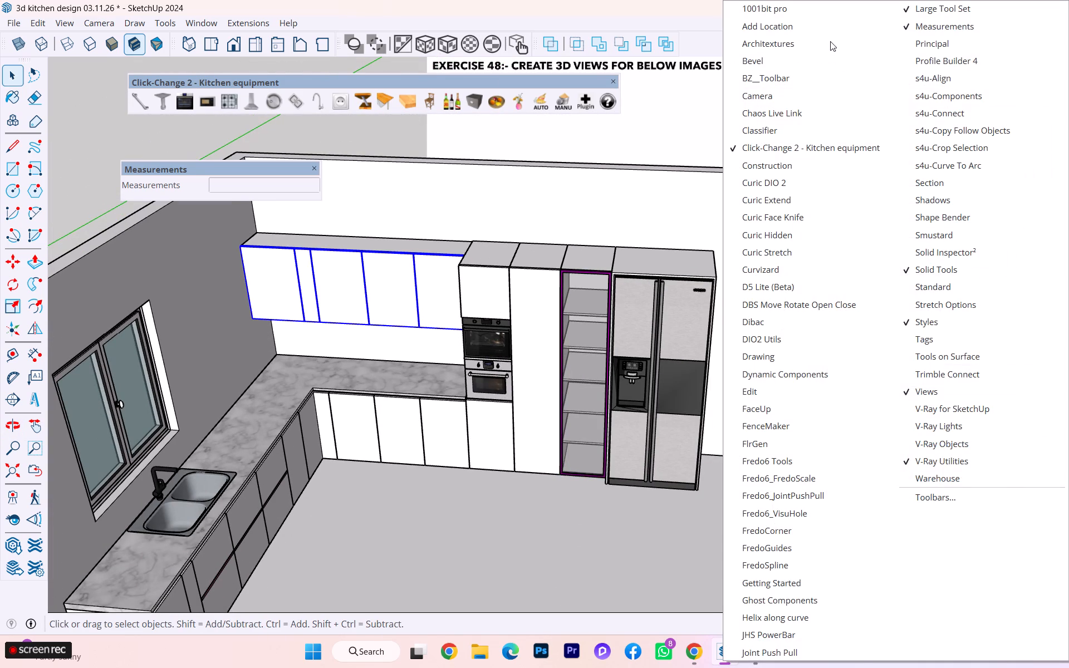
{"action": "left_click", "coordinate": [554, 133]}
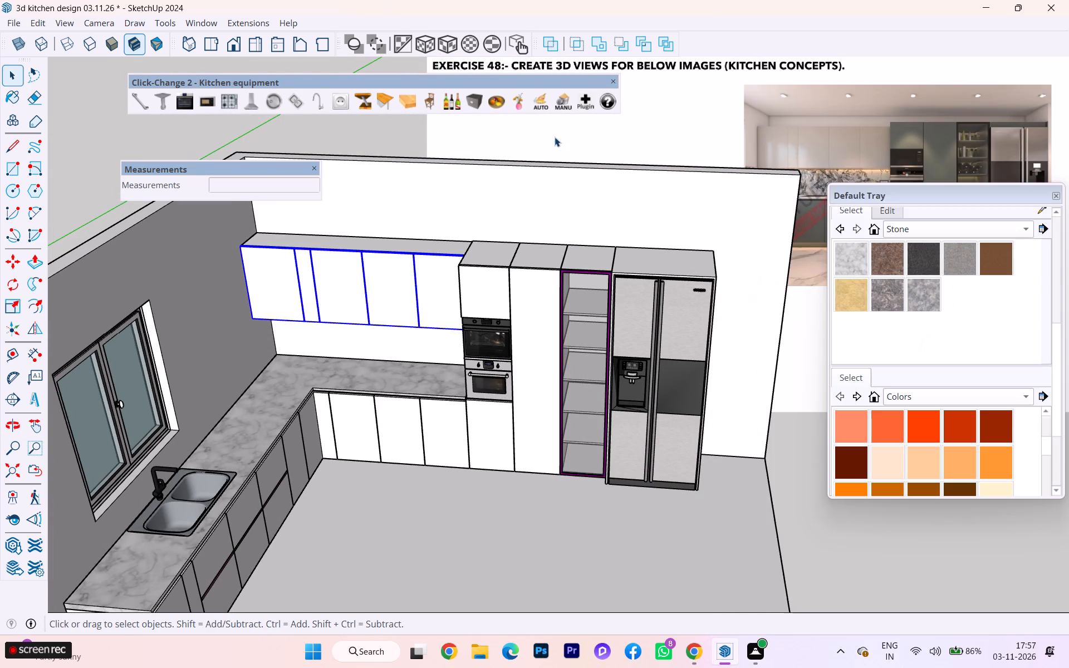
Insert a four-burner gas hob on the marble countertop, beneath the upper cabinets between the room corner and the built-in ovens.
{"action": "left_click", "coordinate": [229, 104]}
{"action": "scroll", "coordinate": [361, 360], "scroll_direction": "up", "scroll_amount": 5}
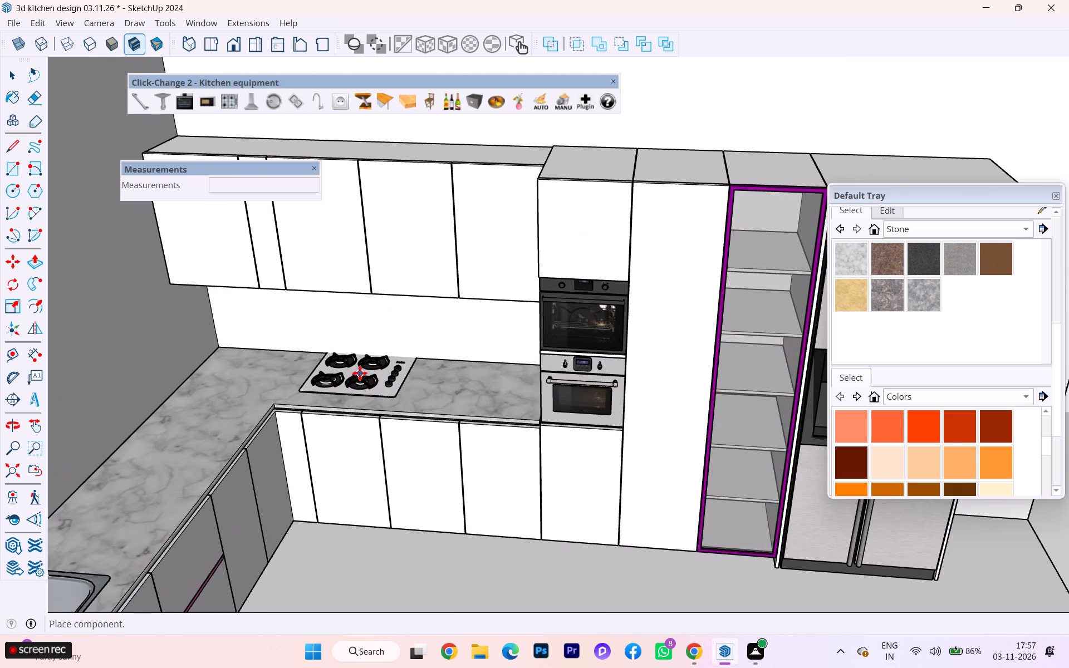
{"action": "scroll", "coordinate": [347, 370], "scroll_direction": "down", "scroll_amount": 2}
{"action": "scroll", "coordinate": [274, 357], "scroll_direction": "down", "scroll_amount": 1}
{"action": "scroll", "coordinate": [352, 357], "scroll_direction": "down", "scroll_amount": 2}
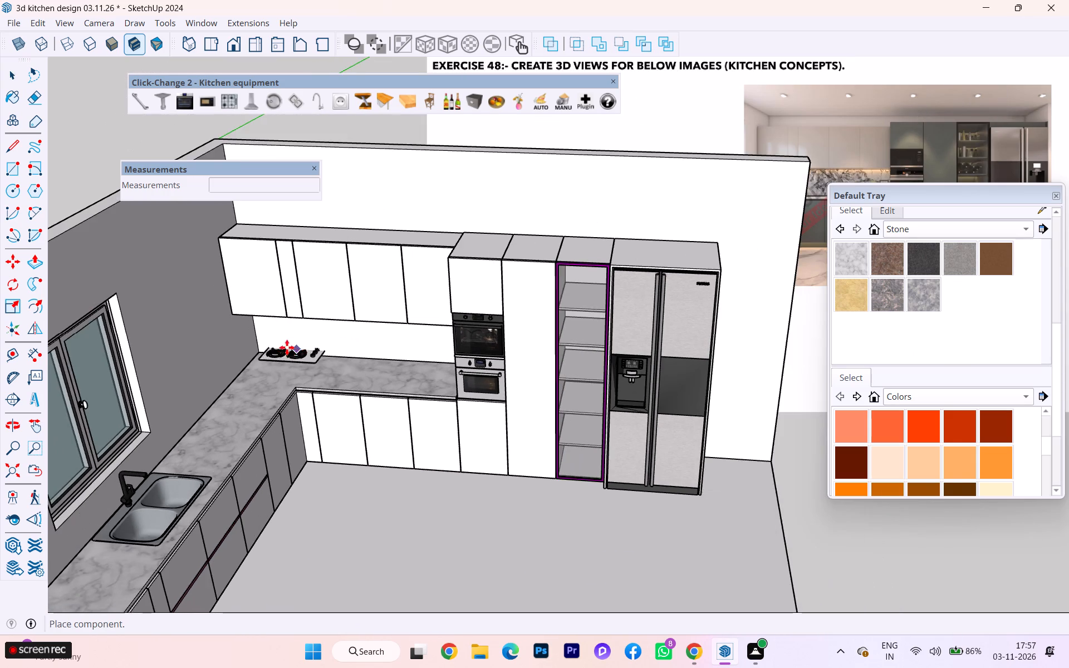
{"action": "scroll", "coordinate": [281, 346], "scroll_direction": "down", "scroll_amount": 1}
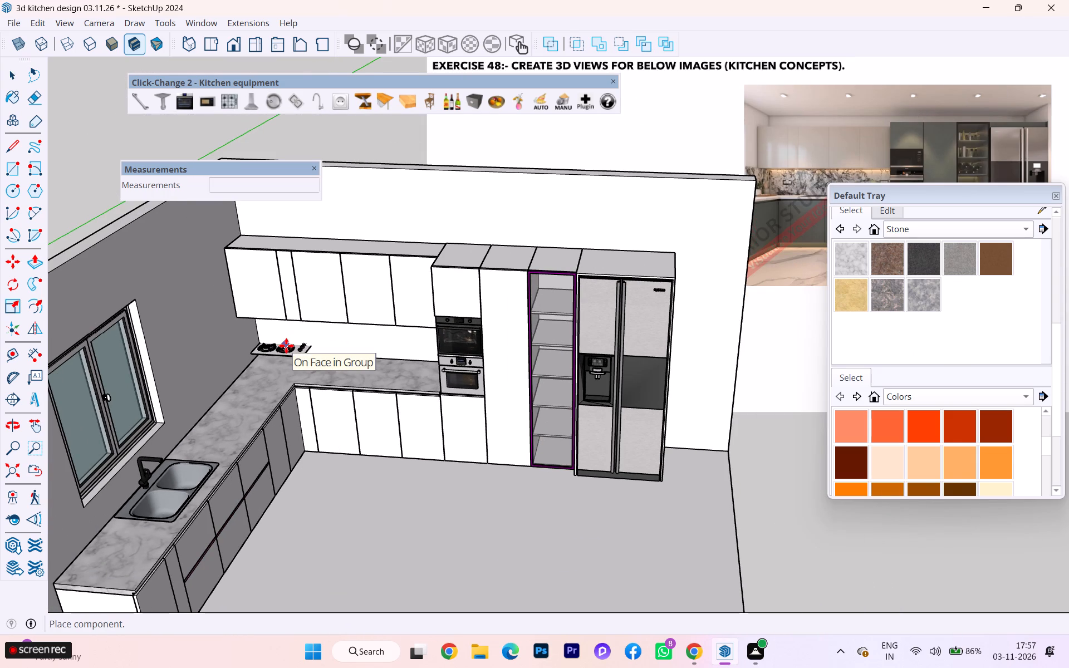
{"action": "scroll", "coordinate": [265, 344], "scroll_direction": "down", "scroll_amount": 3}
{"action": "scroll", "coordinate": [215, 344], "scroll_direction": "up", "scroll_amount": 2}
{"action": "scroll", "coordinate": [173, 326], "scroll_direction": "down", "scroll_amount": 1}
{"action": "scroll", "coordinate": [169, 328], "scroll_direction": "up", "scroll_amount": 1}
{"action": "scroll", "coordinate": [168, 328], "scroll_direction": "down", "scroll_amount": 3}
{"action": "scroll", "coordinate": [156, 331], "scroll_direction": "up", "scroll_amount": 2}
{"action": "scroll", "coordinate": [156, 331], "scroll_direction": "down", "scroll_amount": 4}
{"action": "scroll", "coordinate": [168, 352], "scroll_direction": "up", "scroll_amount": 2}
{"action": "scroll", "coordinate": [169, 353], "scroll_direction": "down", "scroll_amount": 2}
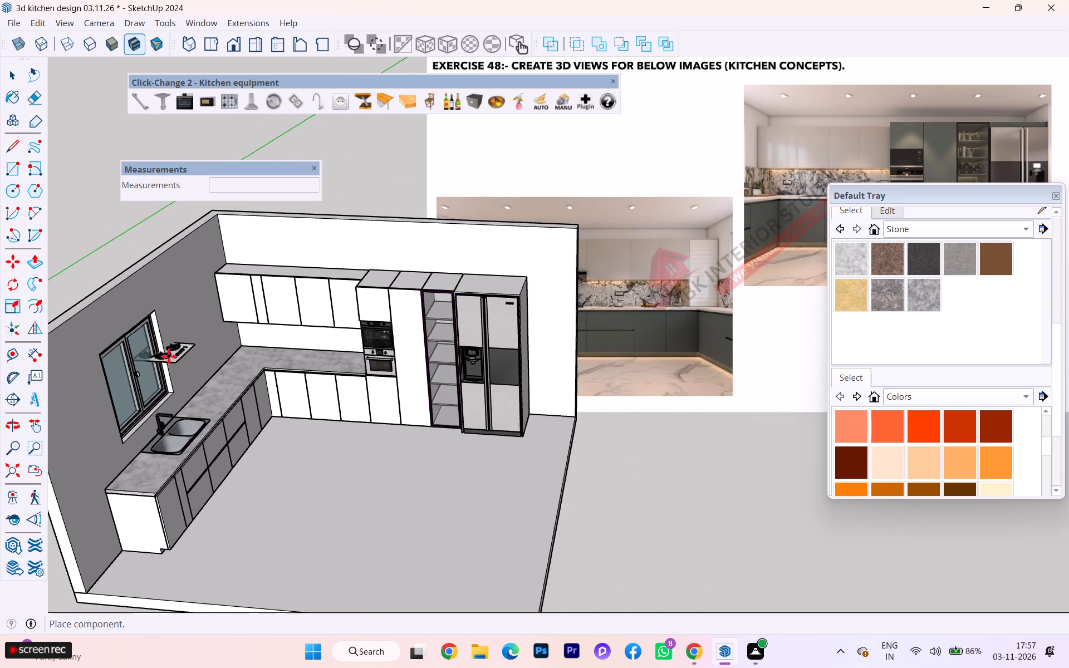
{"action": "scroll", "coordinate": [169, 356], "scroll_direction": "down", "scroll_amount": 2}
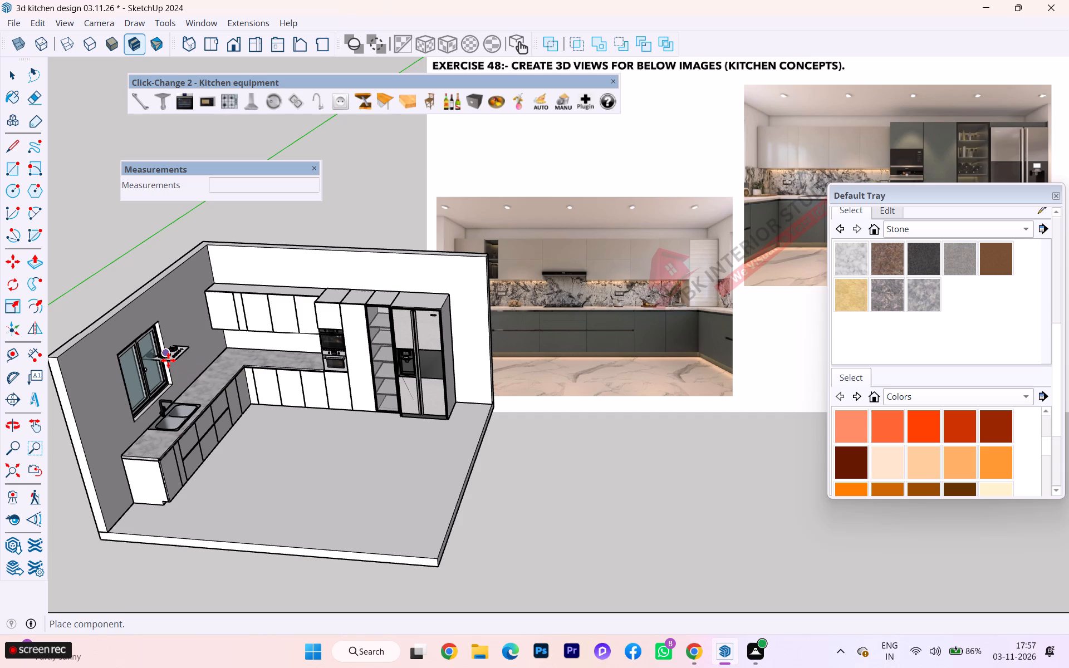
{"action": "scroll", "coordinate": [178, 350], "scroll_direction": "up", "scroll_amount": 2}
{"action": "scroll", "coordinate": [242, 379], "scroll_direction": "up", "scroll_amount": 5}
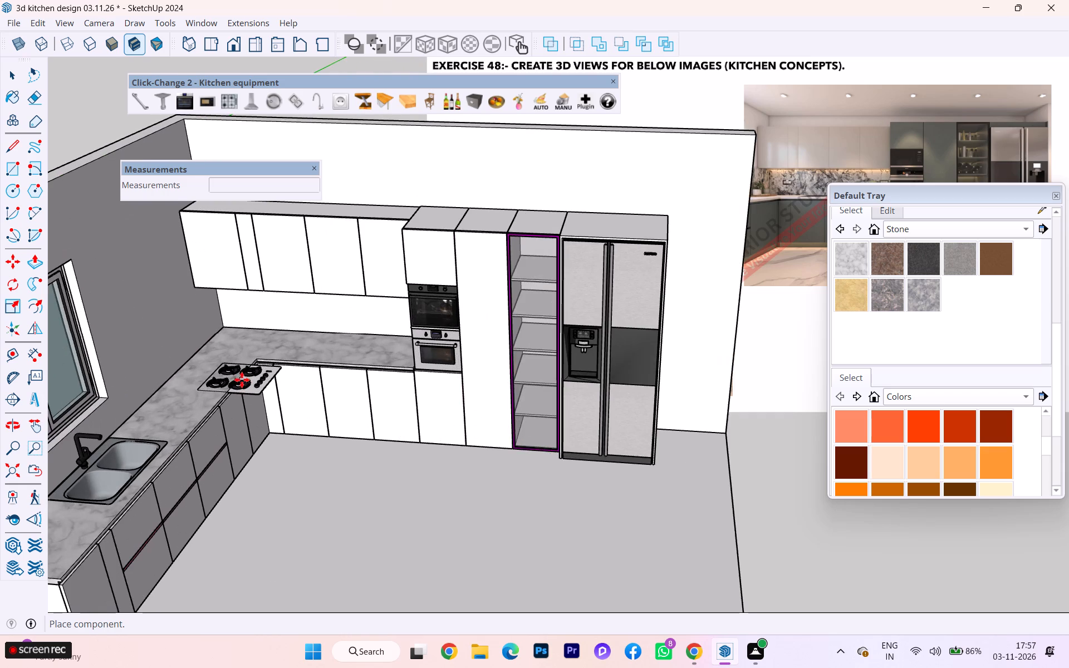
{"action": "scroll", "coordinate": [217, 387], "scroll_direction": "down", "scroll_amount": 2}
{"action": "scroll", "coordinate": [140, 402], "scroll_direction": "down", "scroll_amount": 1}
{"action": "scroll", "coordinate": [140, 402], "scroll_direction": "up", "scroll_amount": 3}
{"action": "scroll", "coordinate": [140, 402], "scroll_direction": "down", "scroll_amount": 1}
{"action": "scroll", "coordinate": [139, 402], "scroll_direction": "up", "scroll_amount": 1}
{"action": "scroll", "coordinate": [139, 402], "scroll_direction": "down", "scroll_amount": 3}
{"action": "scroll", "coordinate": [139, 402], "scroll_direction": "up", "scroll_amount": 1}
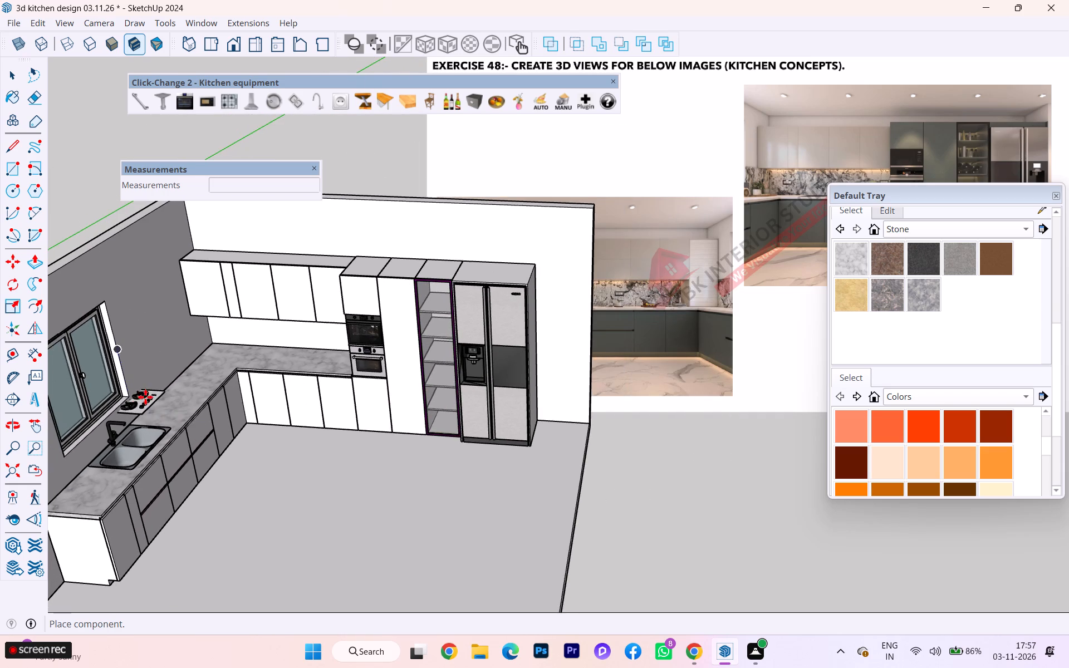
{"action": "scroll", "coordinate": [146, 396], "scroll_direction": "down", "scroll_amount": 2}
{"action": "scroll", "coordinate": [146, 396], "scroll_direction": "up", "scroll_amount": 1}
{"action": "scroll", "coordinate": [146, 396], "scroll_direction": "down", "scroll_amount": 4}
{"action": "scroll", "coordinate": [255, 356], "scroll_direction": "up", "scroll_amount": 2}
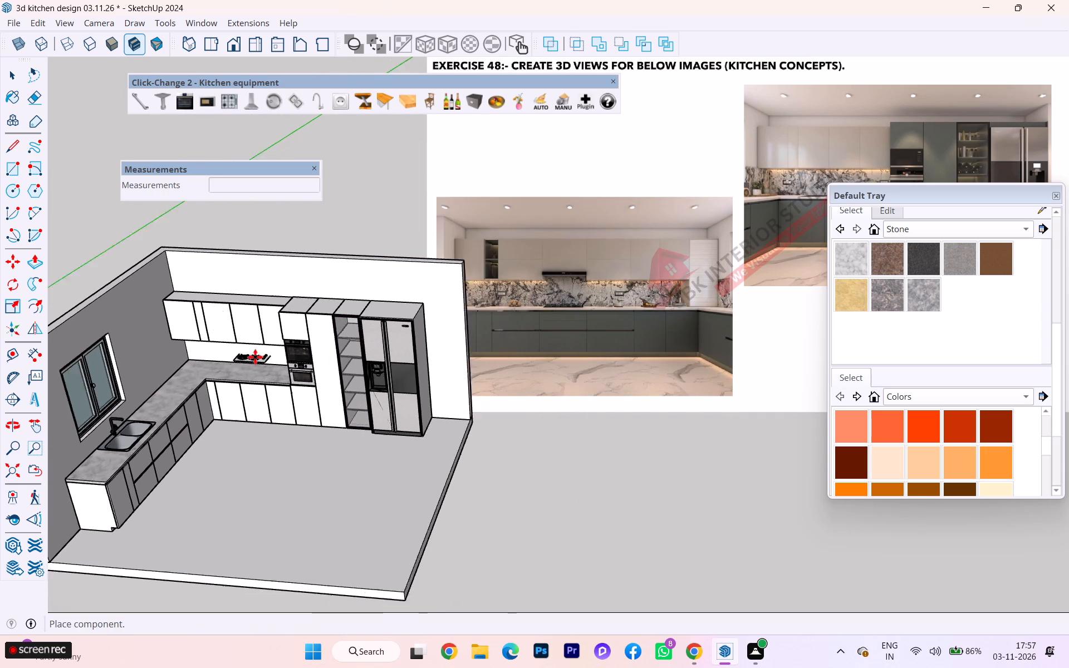
{"action": "scroll", "coordinate": [255, 357], "scroll_direction": "up", "scroll_amount": 3}
{"action": "scroll", "coordinate": [236, 363], "scroll_direction": "down", "scroll_amount": 3}
{"action": "scroll", "coordinate": [236, 363], "scroll_direction": "up", "scroll_amount": 5}
{"action": "scroll", "coordinate": [236, 363], "scroll_direction": "down", "scroll_amount": 1}
{"action": "scroll", "coordinate": [233, 364], "scroll_direction": "up", "scroll_amount": 5}
{"action": "scroll", "coordinate": [215, 375], "scroll_direction": "down", "scroll_amount": 2}
{"action": "scroll", "coordinate": [217, 377], "scroll_direction": "up", "scroll_amount": 2}
{"action": "scroll", "coordinate": [239, 370], "scroll_direction": "down", "scroll_amount": 3}
{"action": "scroll", "coordinate": [239, 370], "scroll_direction": "up", "scroll_amount": 3}
{"action": "scroll", "coordinate": [239, 370], "scroll_direction": "down", "scroll_amount": 2}
{"action": "scroll", "coordinate": [239, 370], "scroll_direction": "up", "scroll_amount": 6}
{"action": "scroll", "coordinate": [236, 382], "scroll_direction": "down", "scroll_amount": 3}
{"action": "scroll", "coordinate": [236, 382], "scroll_direction": "up", "scroll_amount": 2}
{"action": "scroll", "coordinate": [236, 382], "scroll_direction": "down", "scroll_amount": 1}
{"action": "scroll", "coordinate": [236, 382], "scroll_direction": "up", "scroll_amount": 1}
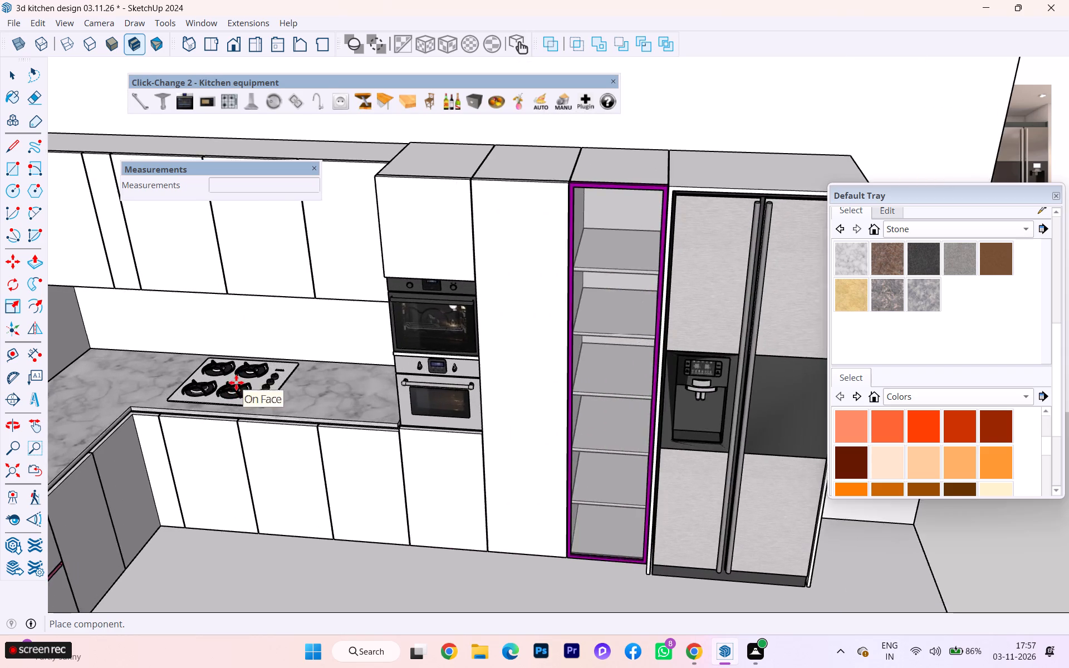
{"action": "scroll", "coordinate": [236, 383], "scroll_direction": "down", "scroll_amount": 5}
{"action": "scroll", "coordinate": [236, 383], "scroll_direction": "up", "scroll_amount": 1}
{"action": "scroll", "coordinate": [236, 384], "scroll_direction": "down", "scroll_amount": 2}
{"action": "scroll", "coordinate": [236, 384], "scroll_direction": "up", "scroll_amount": 4}
{"action": "scroll", "coordinate": [236, 384], "scroll_direction": "down", "scroll_amount": 4}
{"action": "scroll", "coordinate": [236, 384], "scroll_direction": "up", "scroll_amount": 4}
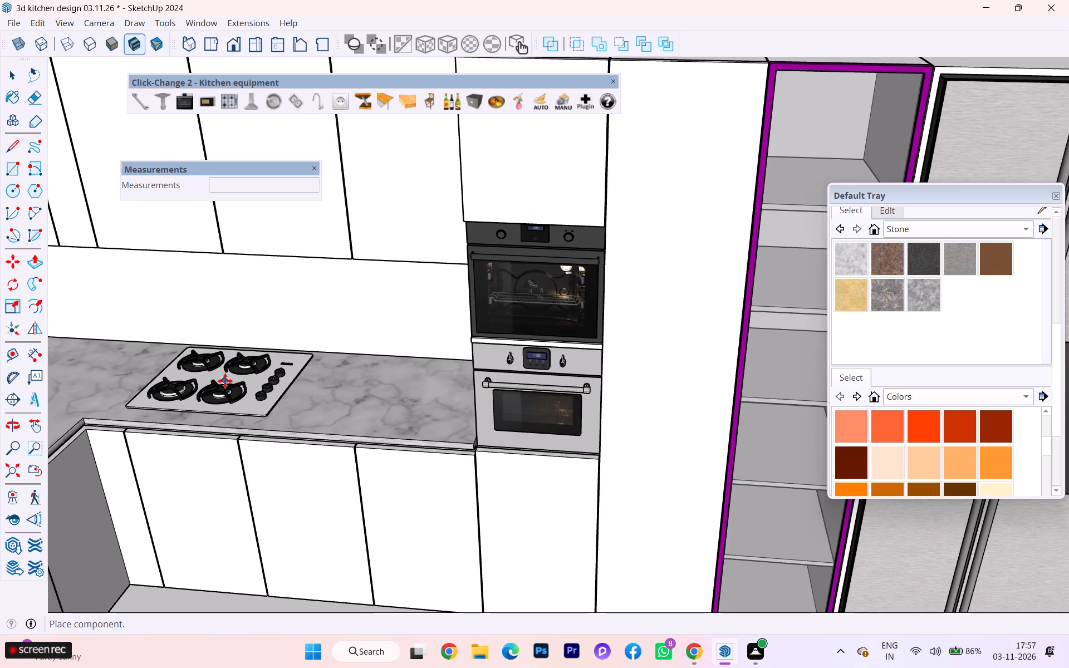
{"action": "left_click", "coordinate": [225, 381]}
Nudge the gas hob by its front corner so that its base sits on the marble countertop surface.
{"action": "scroll", "coordinate": [277, 397], "scroll_direction": "down", "scroll_amount": 1}
{"action": "middle_click_drag", "start_coordinate": [280, 397], "coordinate": [229, 292]}
{"action": "scroll", "coordinate": [280, 378], "scroll_direction": "down", "scroll_amount": 1}
{"action": "scroll", "coordinate": [280, 378], "scroll_direction": "up", "scroll_amount": 7}
{"action": "scroll", "coordinate": [280, 379], "scroll_direction": "down", "scroll_amount": 1}
{"action": "scroll", "coordinate": [280, 379], "scroll_direction": "up", "scroll_amount": 4}
{"action": "scroll", "coordinate": [298, 442], "scroll_direction": "down", "scroll_amount": 1}
{"action": "scroll", "coordinate": [298, 442], "scroll_direction": "up", "scroll_amount": 2}
{"action": "scroll", "coordinate": [300, 445], "scroll_direction": "down", "scroll_amount": 1}
{"action": "scroll", "coordinate": [300, 445], "scroll_direction": "up", "scroll_amount": 3}
{"action": "scroll", "coordinate": [301, 446], "scroll_direction": "down", "scroll_amount": 1}
{"action": "scroll", "coordinate": [301, 446], "scroll_direction": "up", "scroll_amount": 8}
{"action": "scroll", "coordinate": [280, 362], "scroll_direction": "down", "scroll_amount": 2}
{"action": "scroll", "coordinate": [280, 362], "scroll_direction": "up", "scroll_amount": 2}
{"action": "scroll", "coordinate": [279, 362], "scroll_direction": "down", "scroll_amount": 1}
{"action": "scroll", "coordinate": [279, 362], "scroll_direction": "up", "scroll_amount": 6}
{"action": "scroll", "coordinate": [236, 427], "scroll_direction": "down", "scroll_amount": 1}
{"action": "scroll", "coordinate": [236, 428], "scroll_direction": "up", "scroll_amount": 2}
{"action": "scroll", "coordinate": [238, 431], "scroll_direction": "down", "scroll_amount": 2}
{"action": "scroll", "coordinate": [239, 434], "scroll_direction": "up", "scroll_amount": 4}
{"action": "scroll", "coordinate": [238, 425], "scroll_direction": "down", "scroll_amount": 2}
{"action": "scroll", "coordinate": [239, 425], "scroll_direction": "up", "scroll_amount": 1}
{"action": "scroll", "coordinate": [240, 424], "scroll_direction": "down", "scroll_amount": 1}
{"action": "scroll", "coordinate": [240, 424], "scroll_direction": "up", "scroll_amount": 3}
{"action": "left_click", "coordinate": [246, 428]}
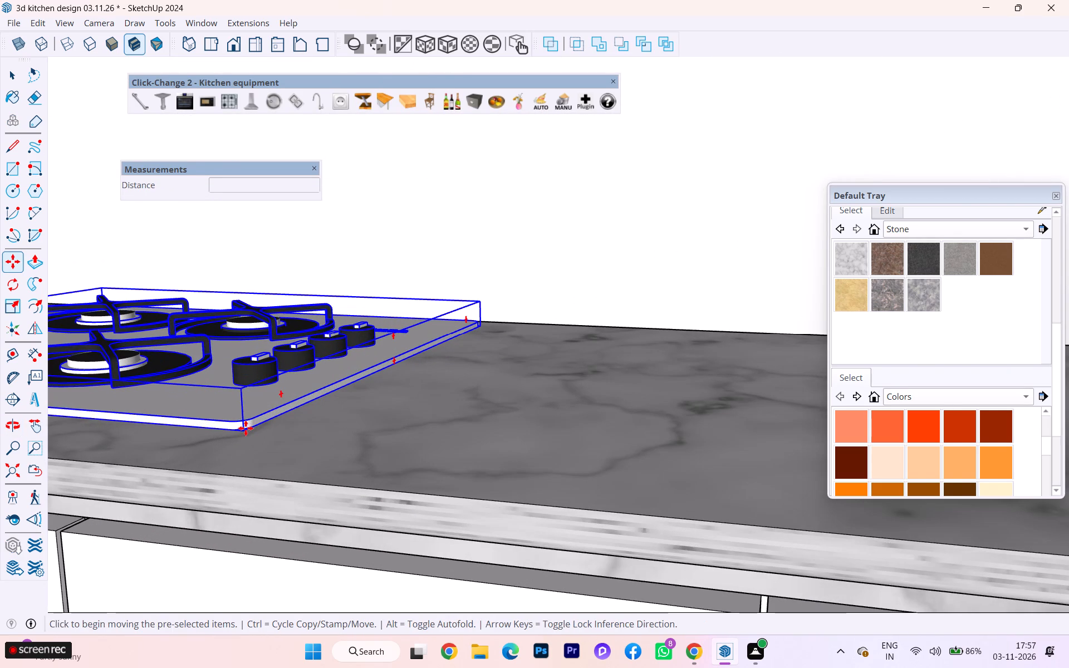
{"action": "left_click", "coordinate": [246, 434]}
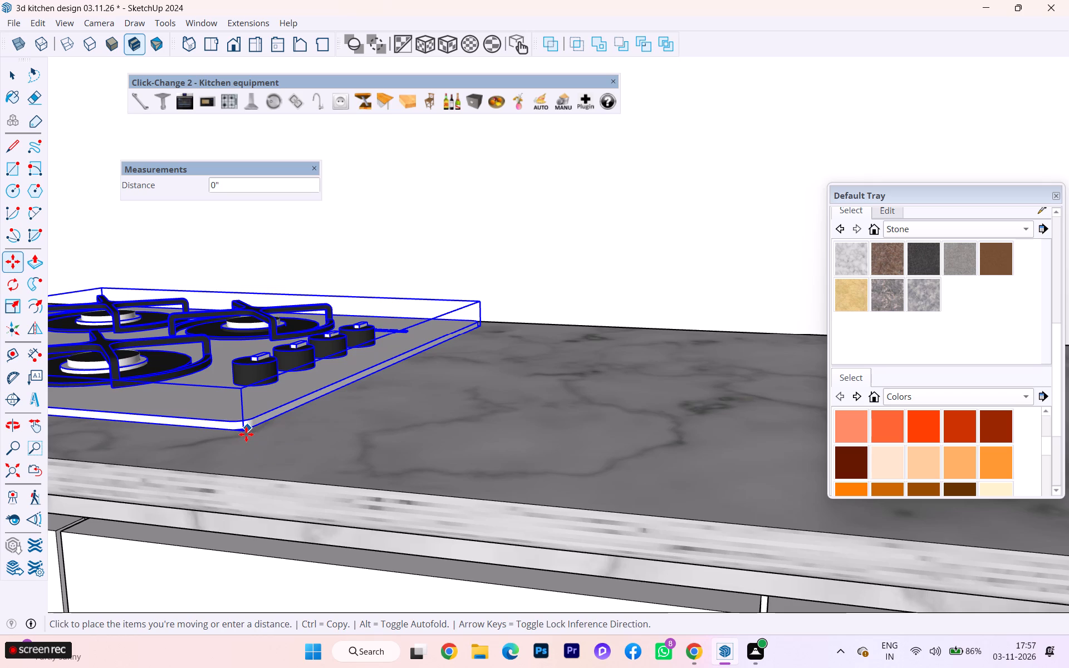
Move the gas hob about 1' 1 1/8" along the countertop towards the built-in ovens.
{"action": "scroll", "coordinate": [267, 419], "scroll_direction": "down", "scroll_amount": 2}
{"action": "middle_click_drag", "start_coordinate": [270, 429], "coordinate": [335, 596]}
{"action": "scroll", "coordinate": [430, 351], "scroll_direction": "down", "scroll_amount": 13}
{"action": "scroll", "coordinate": [489, 300], "scroll_direction": "up", "scroll_amount": 1}
{"action": "scroll", "coordinate": [487, 300], "scroll_direction": "down", "scroll_amount": 3}
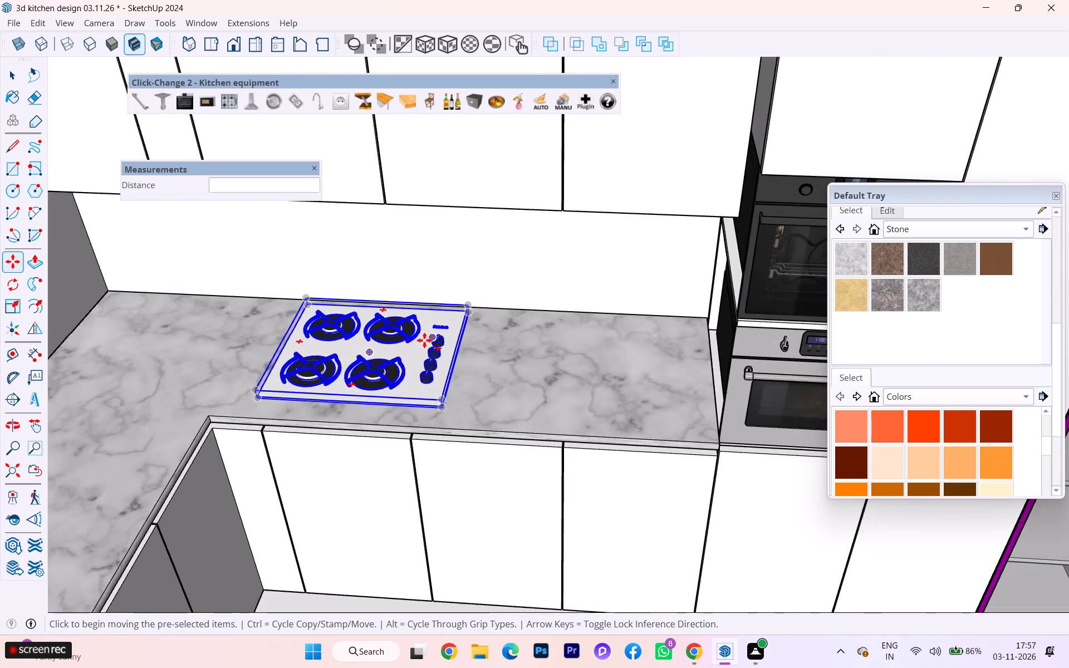
{"action": "scroll", "coordinate": [424, 340], "scroll_direction": "down", "scroll_amount": 1}
{"action": "middle_click_drag", "start_coordinate": [454, 364], "coordinate": [507, 376]}
{"action": "scroll", "coordinate": [458, 394], "scroll_direction": "up", "scroll_amount": 3}
{"action": "left_click", "coordinate": [448, 370]}
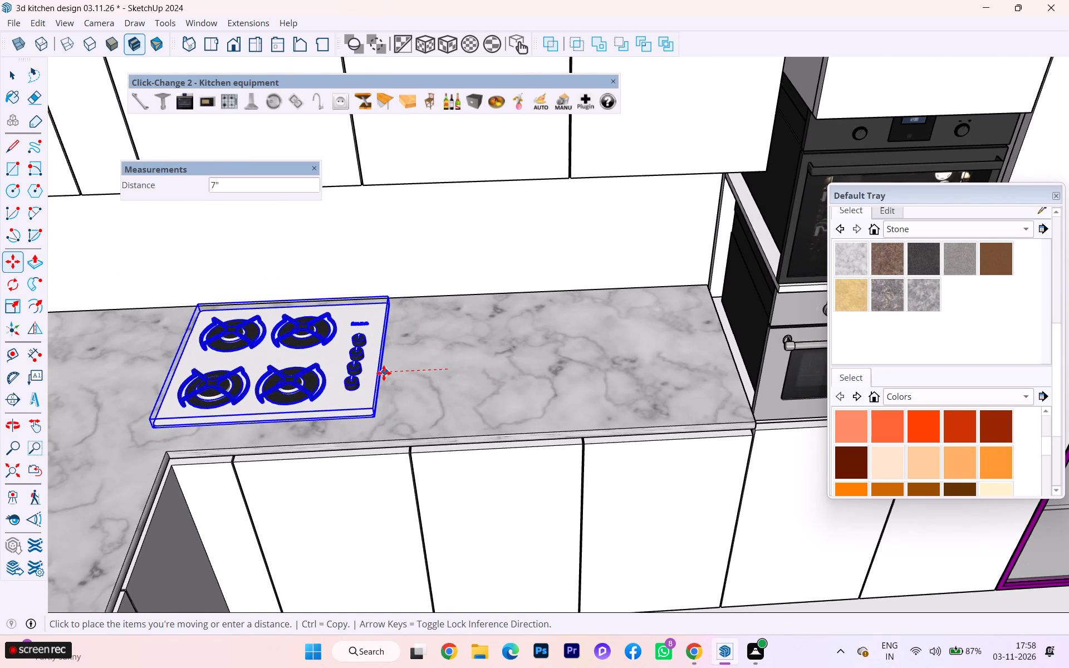
{"action": "left_click", "coordinate": [565, 364]}
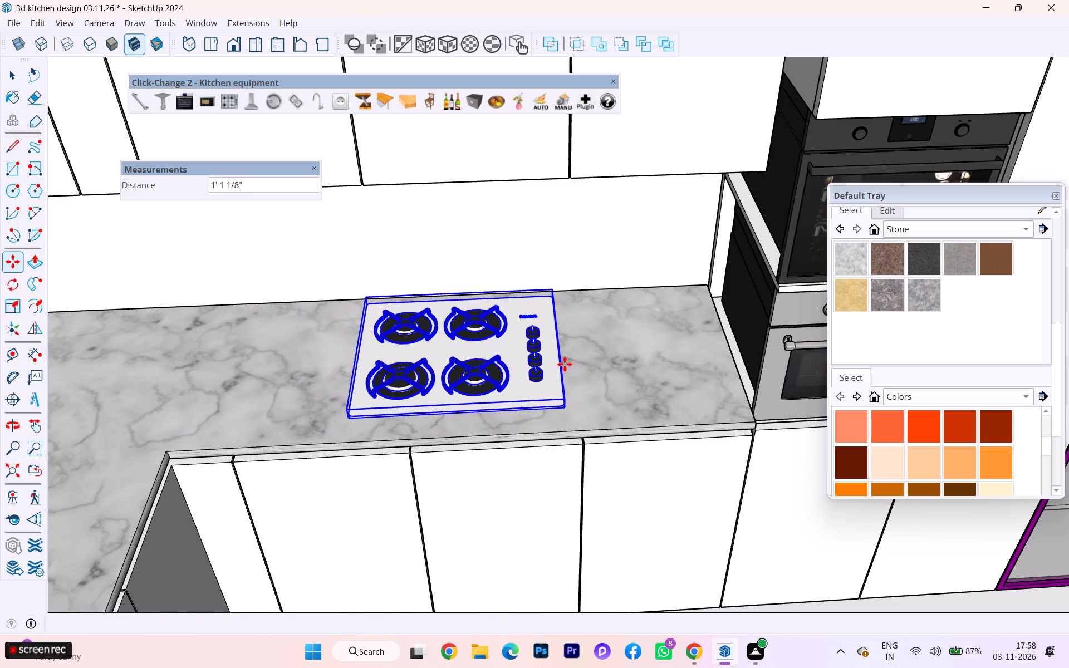
Move the gas hob about 7 3/4" back along the countertop towards the room corner.
{"action": "scroll", "coordinate": [454, 306], "scroll_direction": "down", "scroll_amount": 2}
{"action": "middle_click_drag", "start_coordinate": [480, 252], "coordinate": [497, 115]}
{"action": "scroll", "coordinate": [468, 155], "scroll_direction": "down", "scroll_amount": 1}
{"action": "scroll", "coordinate": [466, 167], "scroll_direction": "up", "scroll_amount": 1}
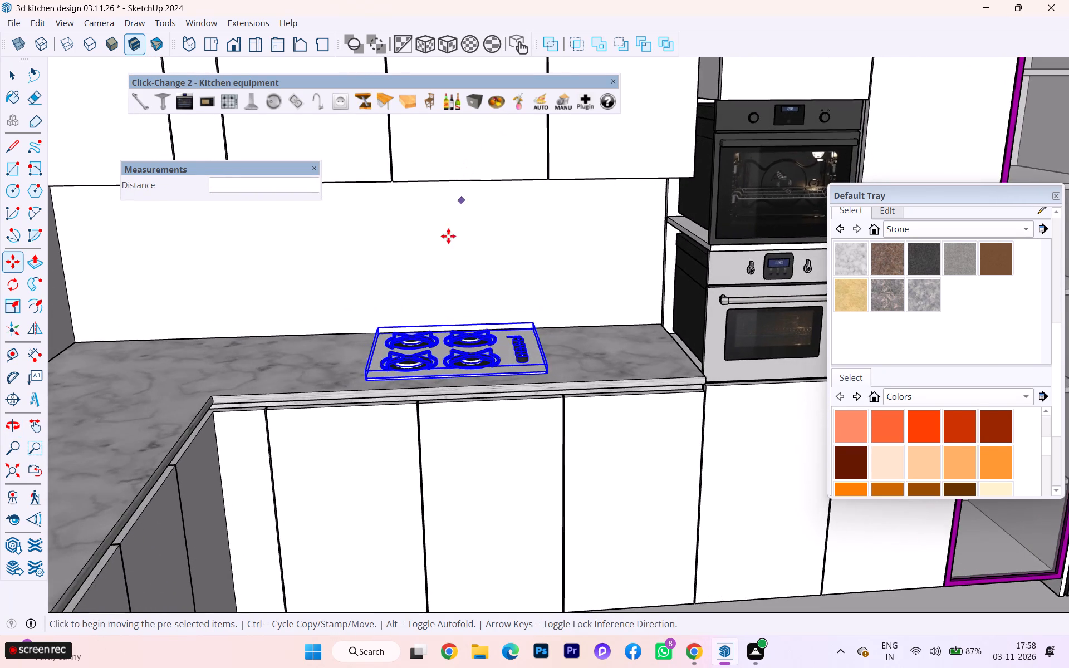
{"action": "scroll", "coordinate": [431, 256], "scroll_direction": "down", "scroll_amount": 7}
{"action": "scroll", "coordinate": [410, 269], "scroll_direction": "up", "scroll_amount": 4}
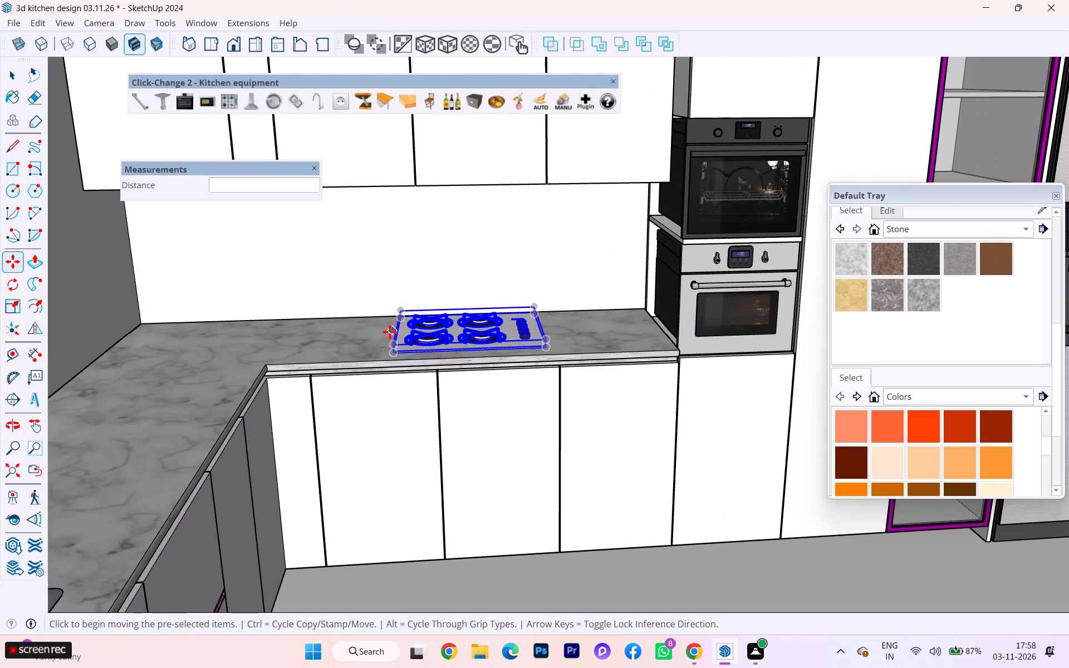
{"action": "left_click", "coordinate": [385, 334]}
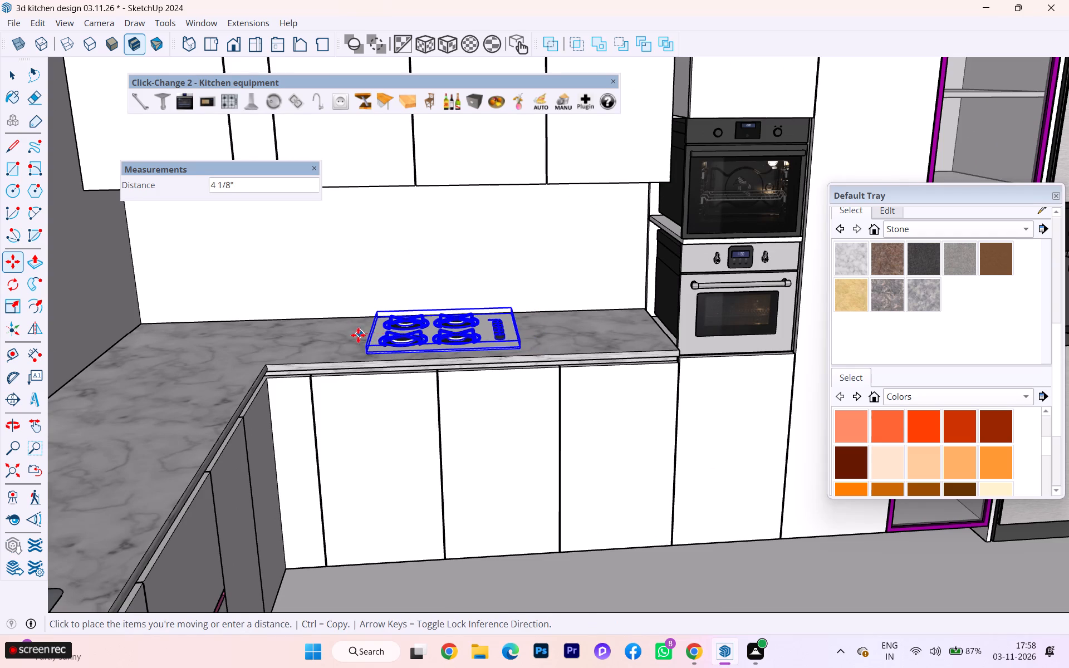
{"action": "left_click", "coordinate": [335, 332]}
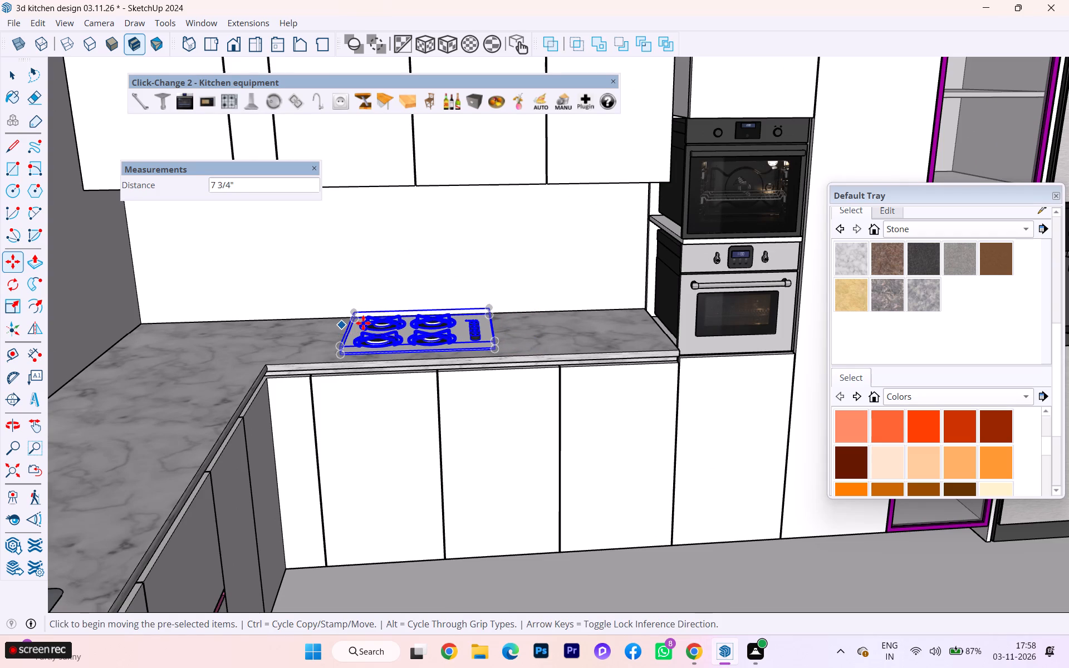
Examine the gas hob's position on the countertop relative to the sink run, upper cabinets and tall units.
{"action": "scroll", "coordinate": [312, 394], "scroll_direction": "down", "scroll_amount": 4}
{"action": "scroll", "coordinate": [310, 390], "scroll_direction": "up", "scroll_amount": 1}
{"action": "scroll", "coordinate": [341, 396], "scroll_direction": "down", "scroll_amount": 2}
{"action": "middle_click_drag", "start_coordinate": [323, 421], "coordinate": [198, 482]}
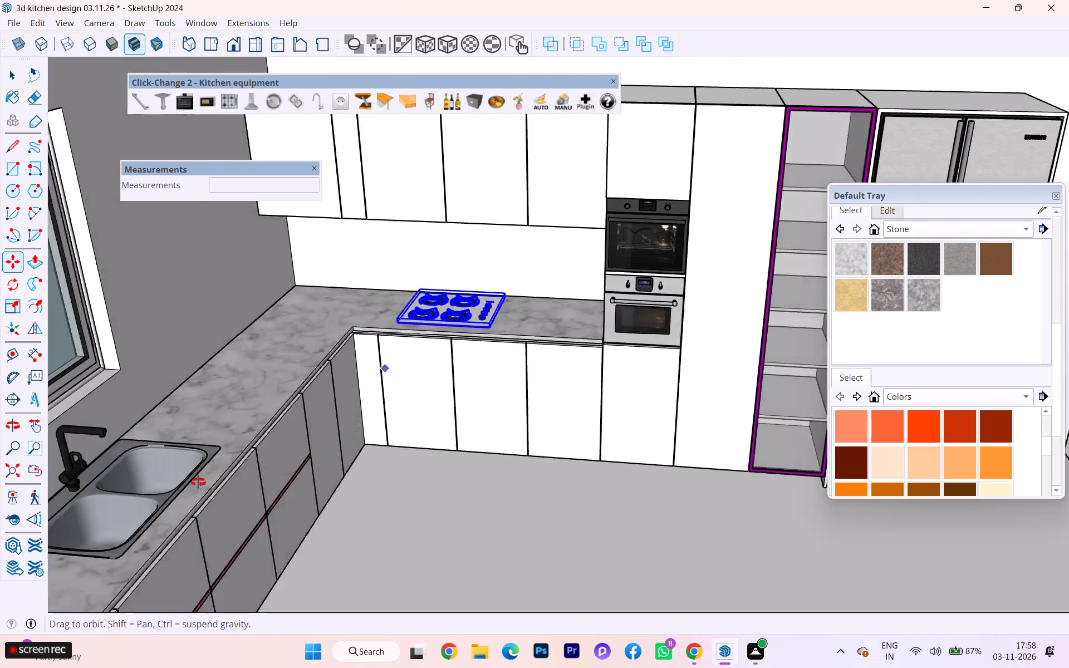
{"action": "middle_click_drag", "start_coordinate": [198, 482], "coordinate": [94, 502]}
{"action": "scroll", "coordinate": [239, 360], "scroll_direction": "down", "scroll_amount": 6}
{"action": "scroll", "coordinate": [280, 328], "scroll_direction": "up", "scroll_amount": 3}
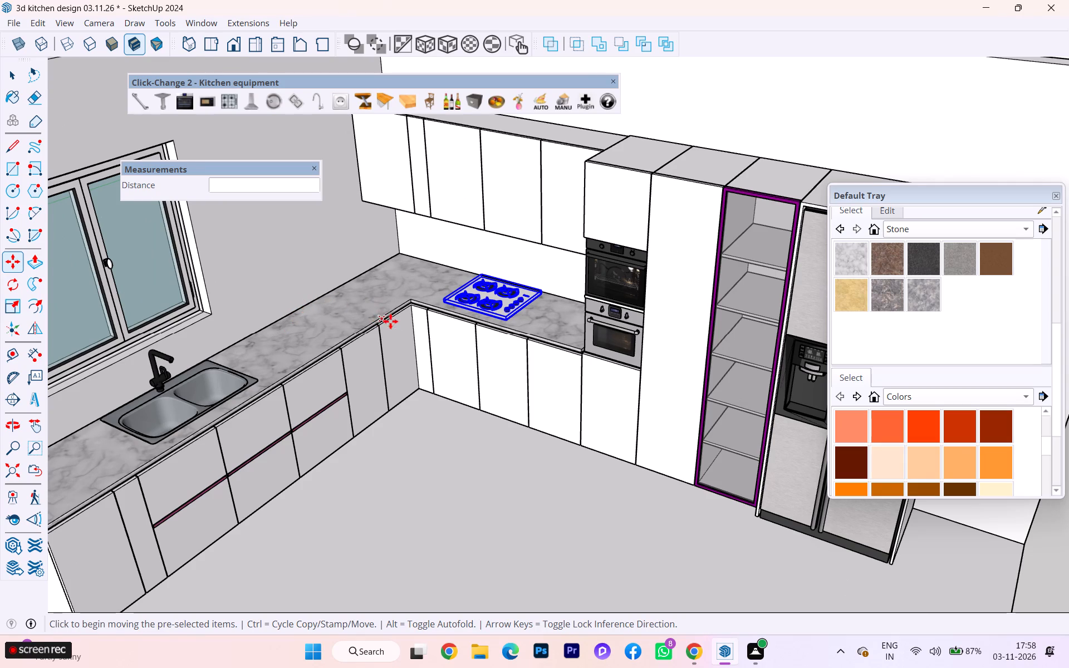
{"action": "scroll", "coordinate": [407, 322], "scroll_direction": "down", "scroll_amount": 1}
{"action": "middle_click_drag", "start_coordinate": [469, 322], "coordinate": [691, 281]}
{"action": "scroll", "coordinate": [467, 298], "scroll_direction": "up", "scroll_amount": 5}
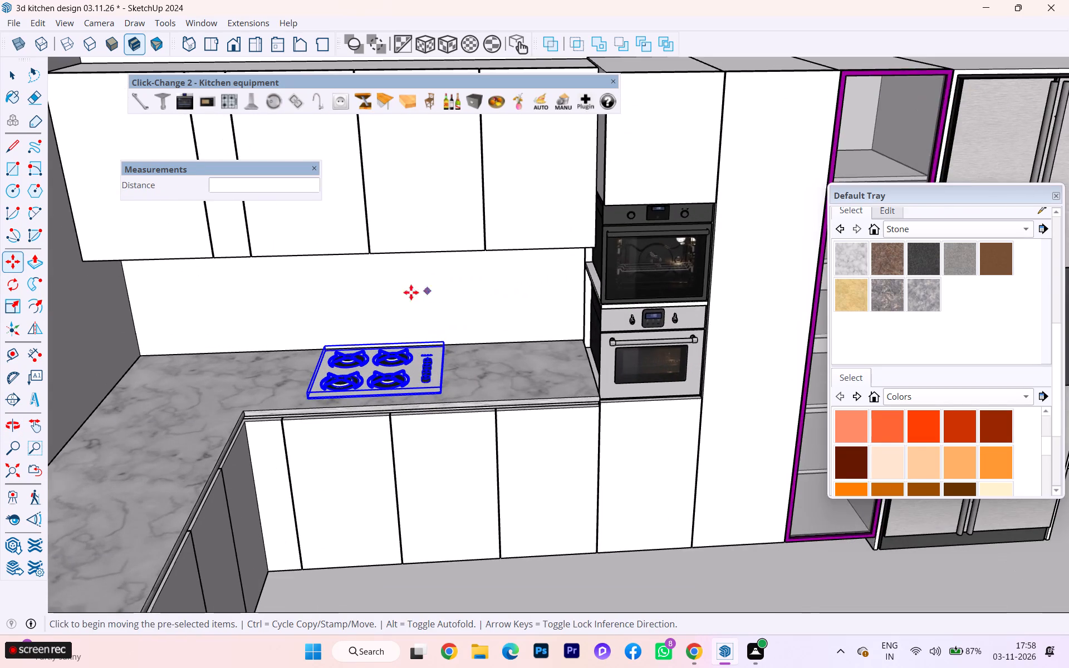
{"action": "scroll", "coordinate": [414, 292], "scroll_direction": "down", "scroll_amount": 3}
{"action": "scroll", "coordinate": [384, 297], "scroll_direction": "up", "scroll_amount": 1}
{"action": "scroll", "coordinate": [381, 298], "scroll_direction": "down", "scroll_amount": 5}
{"action": "scroll", "coordinate": [349, 304], "scroll_direction": "up", "scroll_amount": 2}
{"action": "scroll", "coordinate": [349, 303], "scroll_direction": "down", "scroll_amount": 1}
{"action": "scroll", "coordinate": [283, 326], "scroll_direction": "down", "scroll_amount": 3}
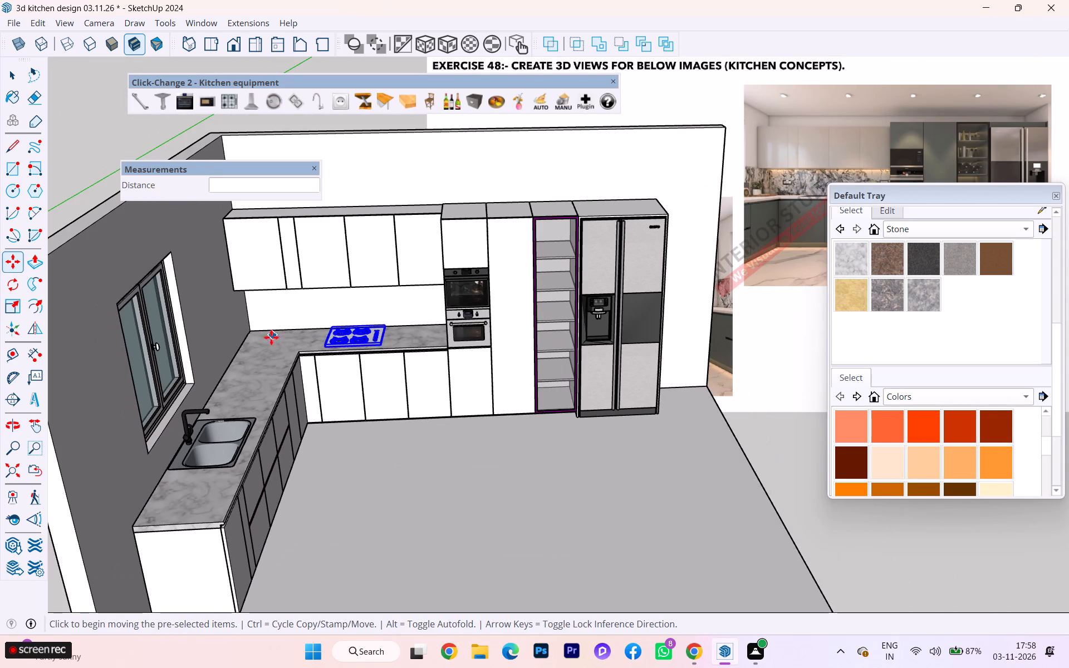
{"action": "scroll", "coordinate": [203, 367], "scroll_direction": "down", "scroll_amount": 2}
{"action": "scroll", "coordinate": [202, 367], "scroll_direction": "up", "scroll_amount": 2}
{"action": "scroll", "coordinate": [202, 368], "scroll_direction": "down", "scroll_amount": 1}
{"action": "scroll", "coordinate": [167, 415], "scroll_direction": "down", "scroll_amount": 3}
{"action": "scroll", "coordinate": [167, 415], "scroll_direction": "up", "scroll_amount": 1}
{"action": "scroll", "coordinate": [171, 410], "scroll_direction": "down", "scroll_amount": 3}
{"action": "scroll", "coordinate": [179, 407], "scroll_direction": "up", "scroll_amount": 2}
{"action": "scroll", "coordinate": [179, 407], "scroll_direction": "down", "scroll_amount": 2}
{"action": "scroll", "coordinate": [180, 407], "scroll_direction": "up", "scroll_amount": 3}
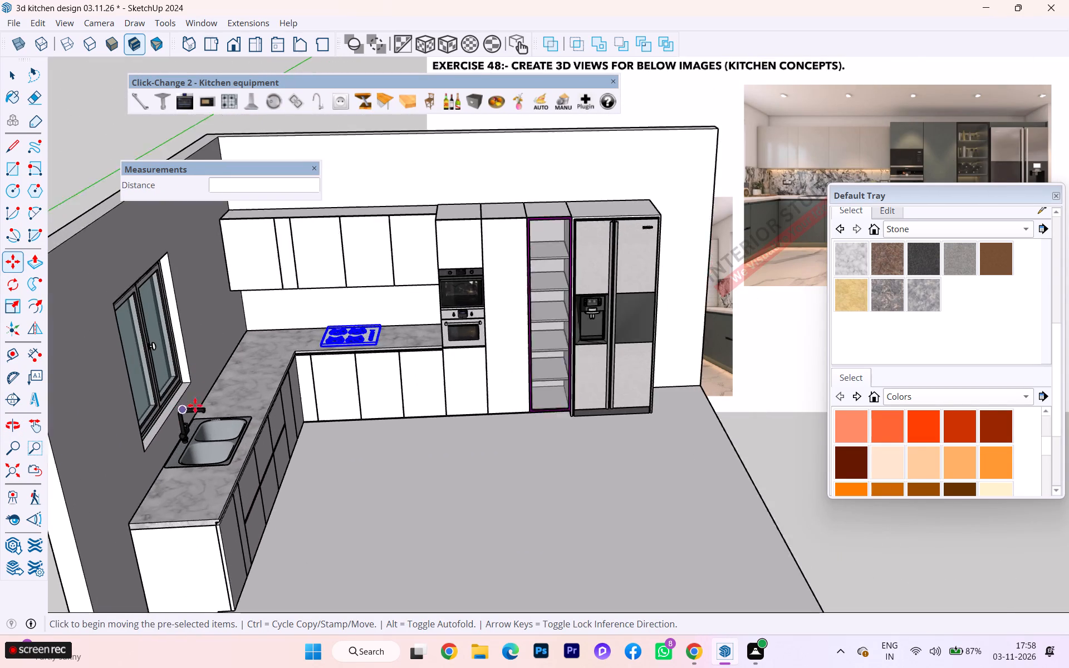
Switch the selected gas hob to its black finish and deselect it.
{"action": "scroll", "coordinate": [195, 405], "scroll_direction": "up", "scroll_amount": 2}
{"action": "scroll", "coordinate": [276, 397], "scroll_direction": "up", "scroll_amount": 3}
{"action": "scroll", "coordinate": [277, 397], "scroll_direction": "down", "scroll_amount": 1}
{"action": "scroll", "coordinate": [278, 398], "scroll_direction": "up", "scroll_amount": 2}
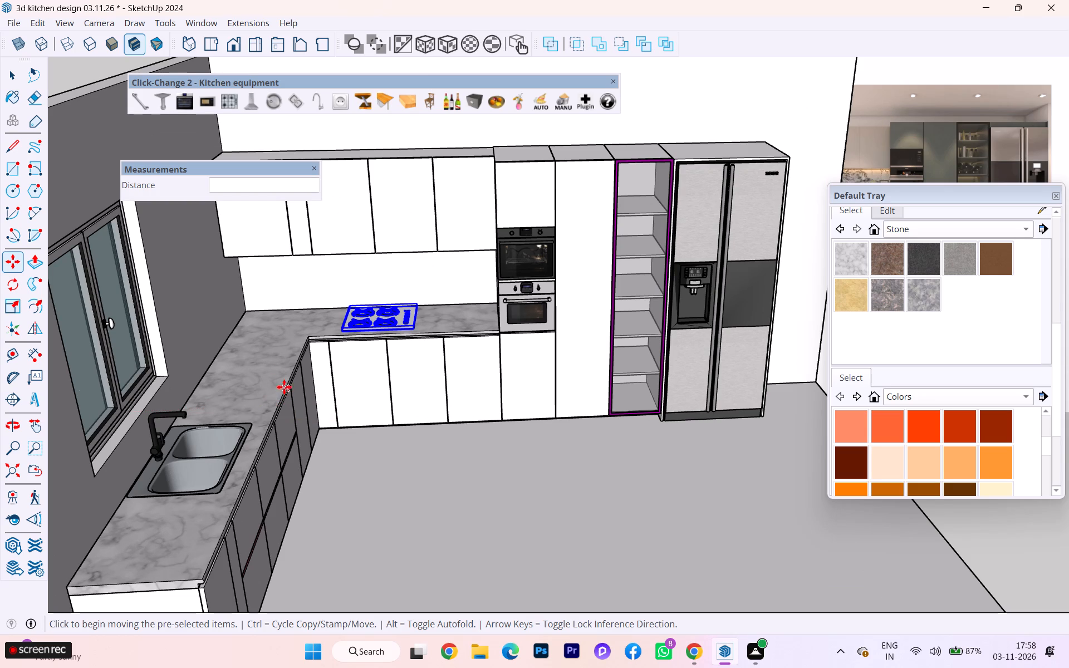
{"action": "scroll", "coordinate": [402, 296], "scroll_direction": "up", "scroll_amount": 2}
{"action": "scroll", "coordinate": [395, 296], "scroll_direction": "down", "scroll_amount": 2}
{"action": "scroll", "coordinate": [394, 296], "scroll_direction": "up", "scroll_amount": 4}
{"action": "scroll", "coordinate": [383, 301], "scroll_direction": "down", "scroll_amount": 2}
{"action": "scroll", "coordinate": [383, 301], "scroll_direction": "up", "scroll_amount": 5}
{"action": "scroll", "coordinate": [385, 304], "scroll_direction": "down", "scroll_amount": 1}
{"action": "scroll", "coordinate": [385, 304], "scroll_direction": "up", "scroll_amount": 3}
{"action": "scroll", "coordinate": [385, 304], "scroll_direction": "down", "scroll_amount": 3}
{"action": "scroll", "coordinate": [385, 304], "scroll_direction": "up", "scroll_amount": 1}
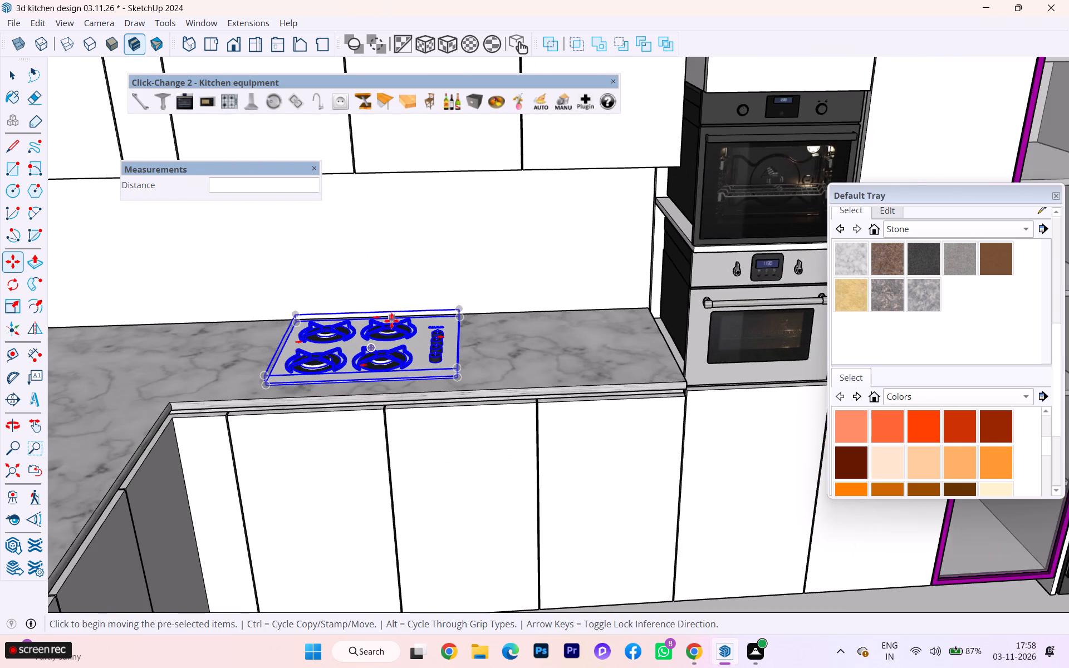
{"action": "scroll", "coordinate": [389, 332], "scroll_direction": "up", "scroll_amount": 1}
{"action": "scroll", "coordinate": [389, 332], "scroll_direction": "down", "scroll_amount": 1}
{"action": "scroll", "coordinate": [389, 332], "scroll_direction": "up", "scroll_amount": 4}
{"action": "scroll", "coordinate": [389, 332], "scroll_direction": "down", "scroll_amount": 2}
{"action": "scroll", "coordinate": [388, 333], "scroll_direction": "up", "scroll_amount": 2}
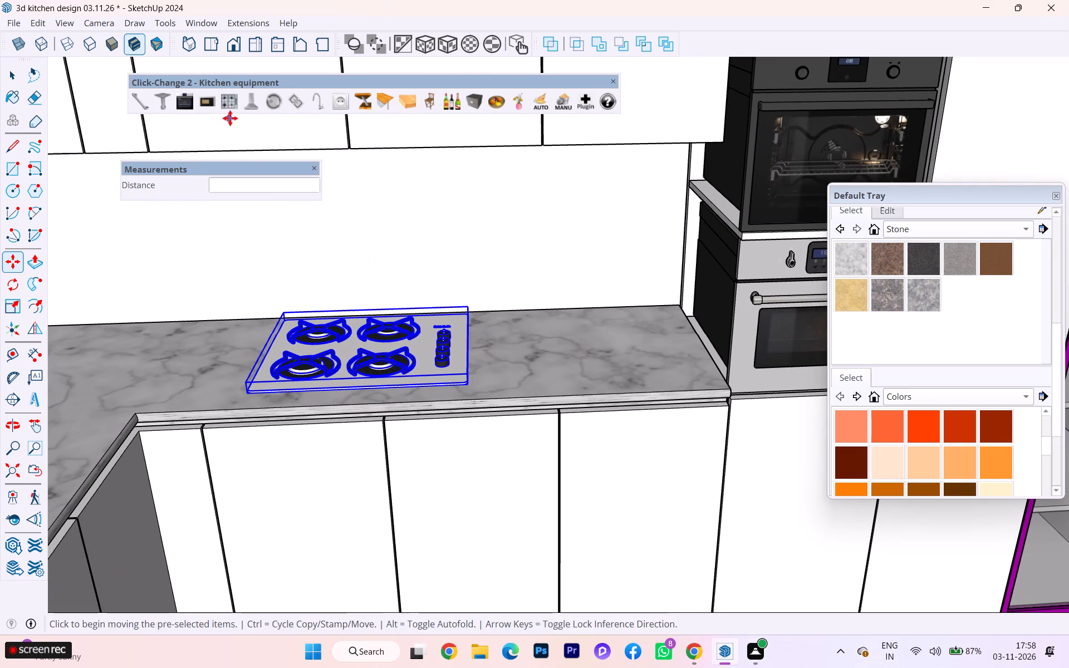
{"action": "left_click", "coordinate": [231, 105]}
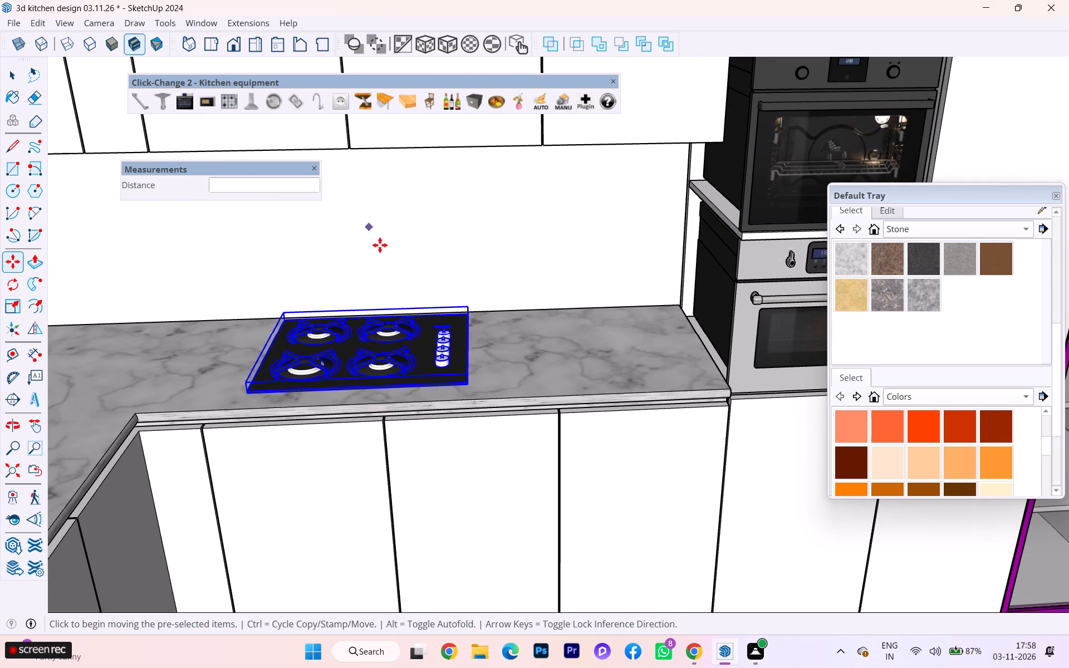
{"action": "left_click", "coordinate": [17, 80]}
{"action": "scroll", "coordinate": [247, 135], "scroll_direction": "up", "scroll_amount": 1}
{"action": "scroll", "coordinate": [256, 139], "scroll_direction": "down", "scroll_amount": 2}
{"action": "scroll", "coordinate": [271, 145], "scroll_direction": "up", "scroll_amount": 2}
{"action": "scroll", "coordinate": [273, 145], "scroll_direction": "down", "scroll_amount": 4}
{"action": "scroll", "coordinate": [307, 194], "scroll_direction": "up", "scroll_amount": 2}
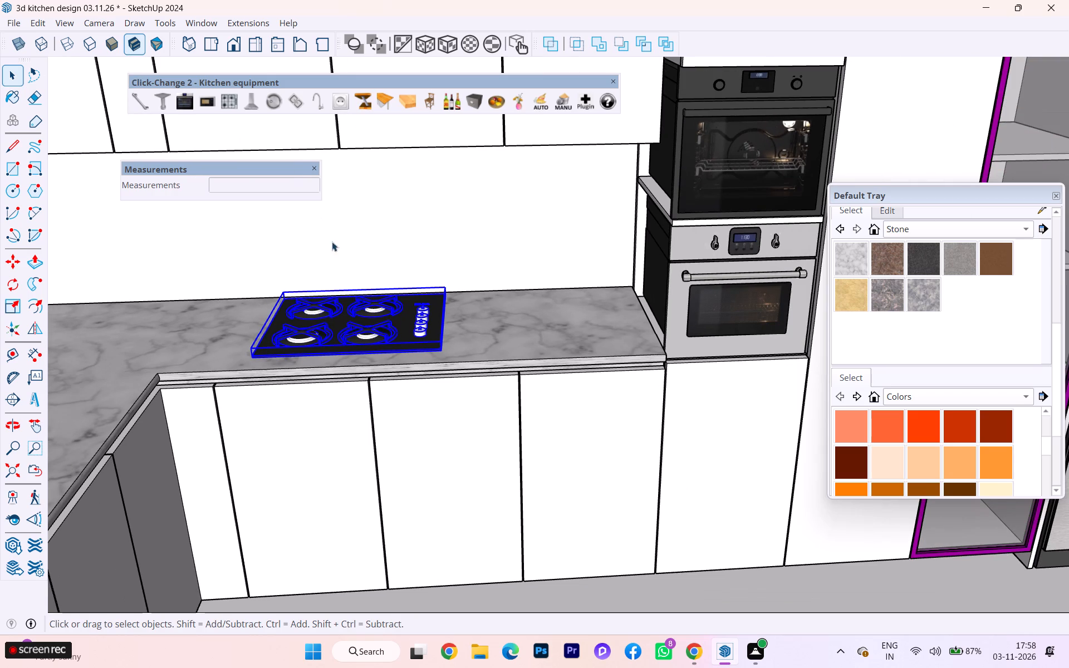
{"action": "left_click", "coordinate": [625, 576]}
{"action": "scroll", "coordinate": [351, 253], "scroll_direction": "down", "scroll_amount": 1}
{"action": "scroll", "coordinate": [351, 253], "scroll_direction": "up", "scroll_amount": 2}
{"action": "scroll", "coordinate": [351, 253], "scroll_direction": "down", "scroll_amount": 1}
{"action": "scroll", "coordinate": [351, 253], "scroll_direction": "up", "scroll_amount": 1}
{"action": "middle_click_drag", "start_coordinate": [404, 261], "coordinate": [301, 416]}
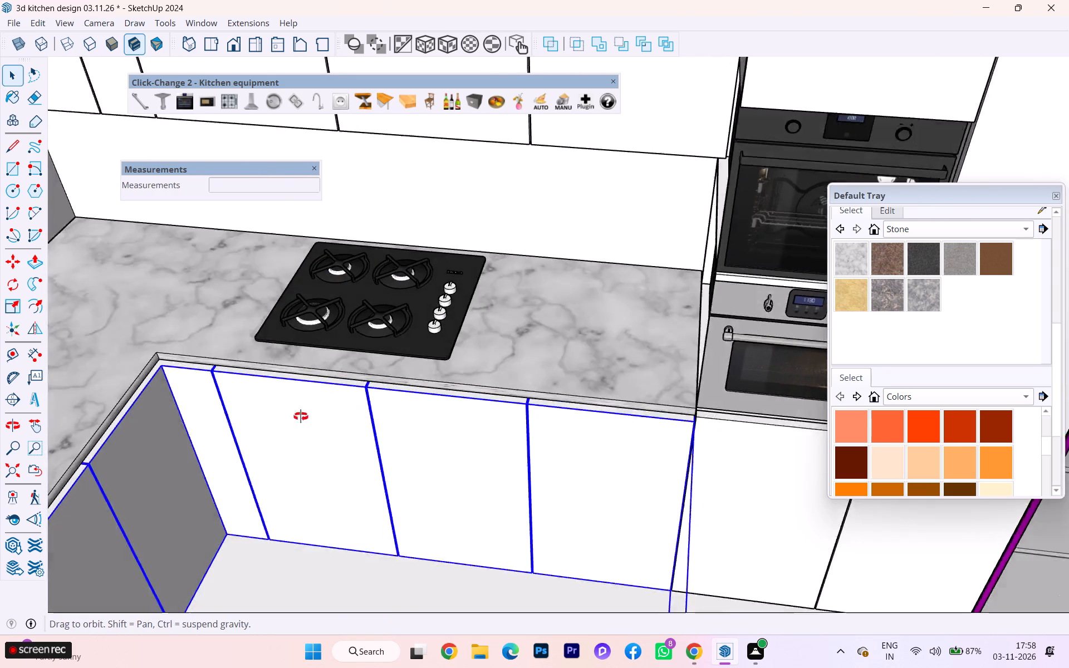
Move the gas hob about 1 5/16" towards the front edge of the countertop and deselect it.
{"action": "middle_click_drag", "start_coordinate": [301, 416], "coordinate": [276, 449]}
{"action": "scroll", "coordinate": [379, 319], "scroll_direction": "up", "scroll_amount": 4}
{"action": "left_click", "coordinate": [393, 303]}
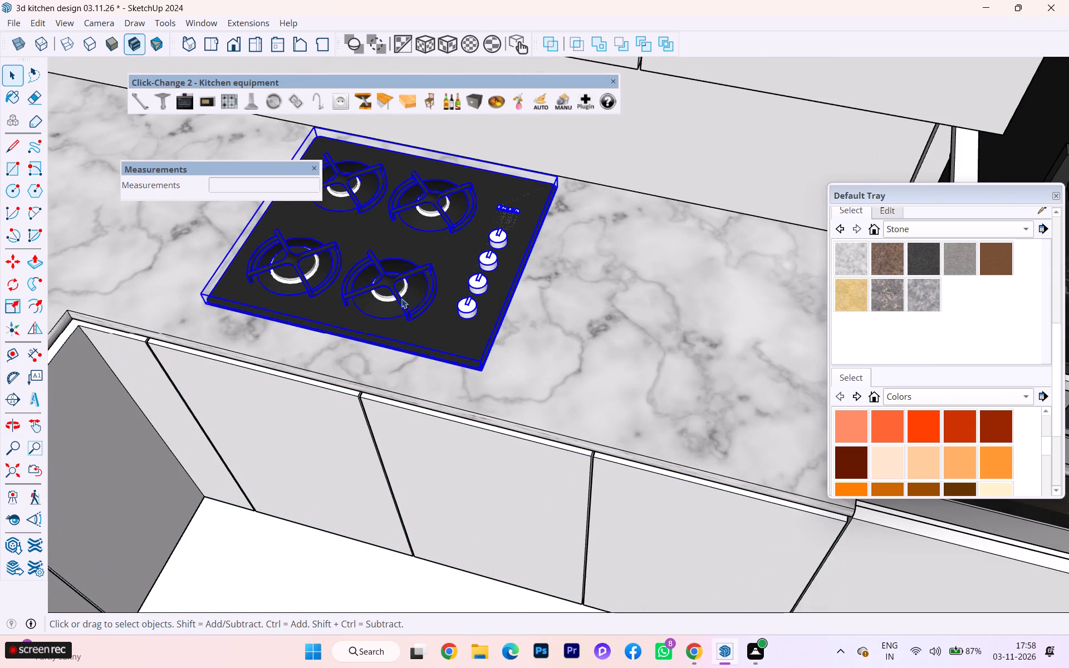
{"action": "scroll", "coordinate": [427, 326], "scroll_direction": "up", "scroll_amount": 2}
{"action": "key", "text": "m"}
{"action": "left_click", "coordinate": [443, 326]}
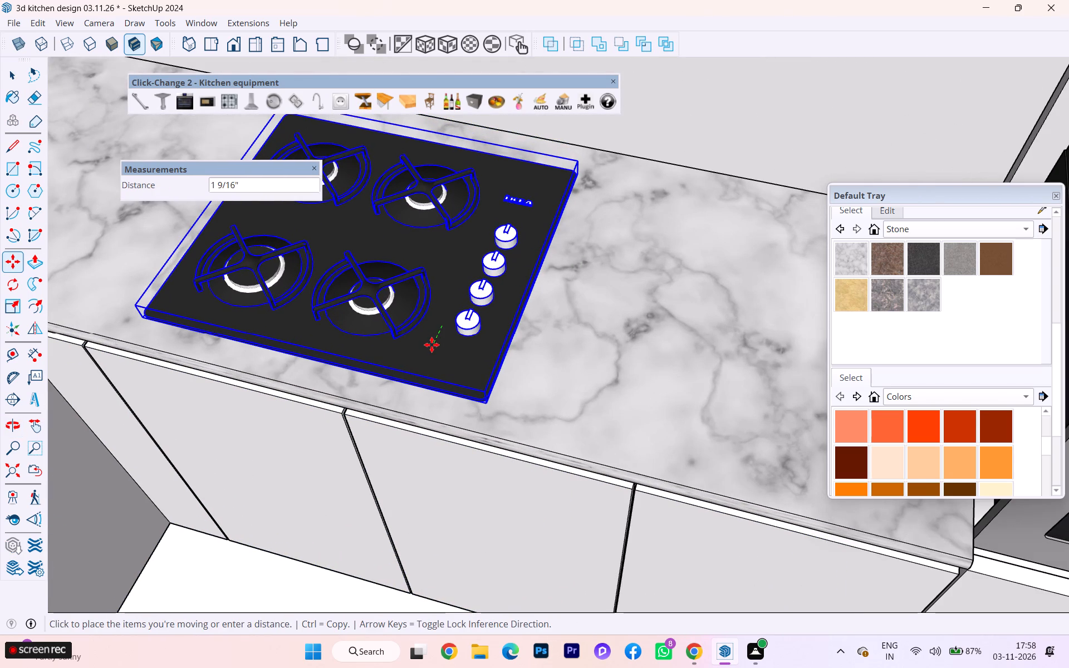
{"action": "left_click", "coordinate": [434, 342]}
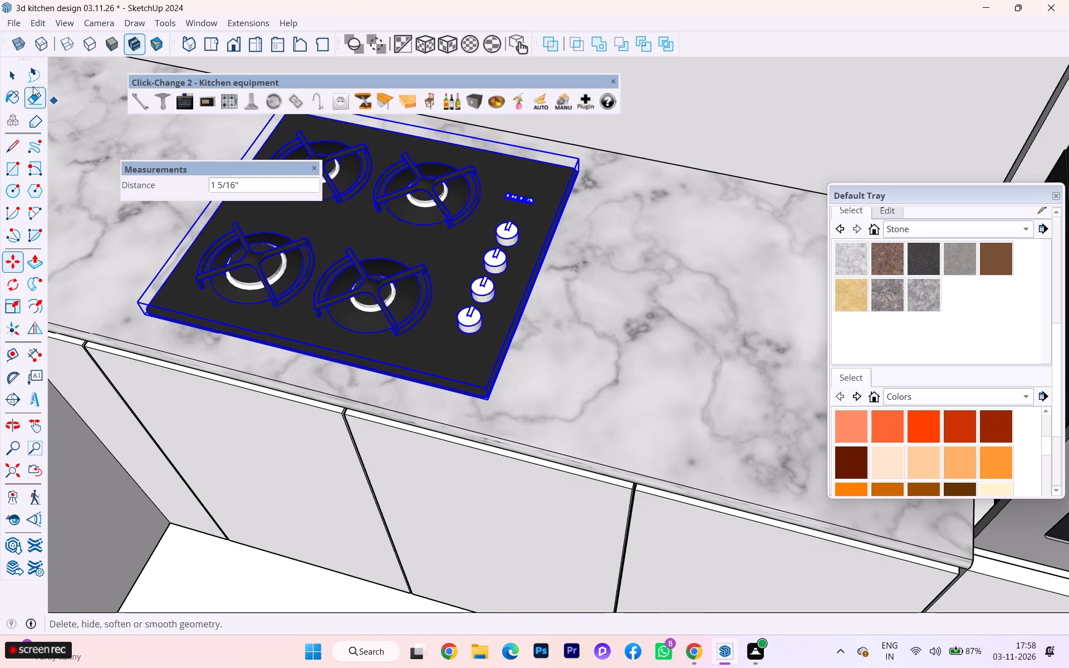
{"action": "key", "text": "space"}
{"action": "left_click", "coordinate": [19, 75]}
{"action": "scroll", "coordinate": [217, 316], "scroll_direction": "up", "scroll_amount": 1}
{"action": "left_click", "coordinate": [84, 461]}
{"action": "scroll", "coordinate": [415, 218], "scroll_direction": "down", "scroll_amount": 7}
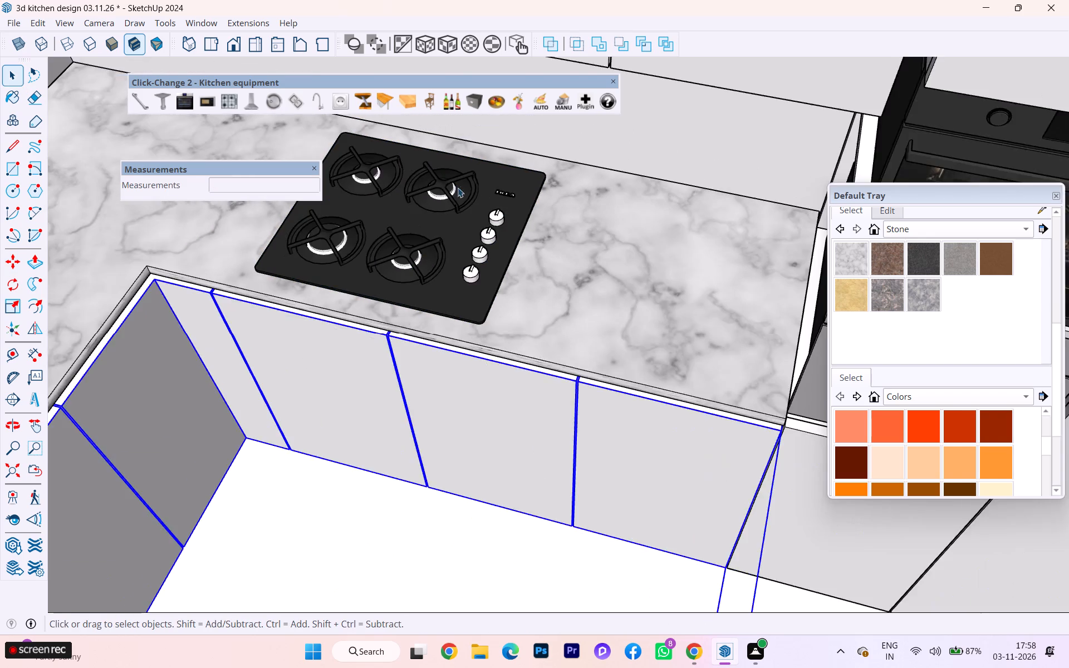
Change the countertop hob to the black three-burner gas model with three knobs along its front edge.
{"action": "scroll", "coordinate": [496, 182], "scroll_direction": "down", "scroll_amount": 2}
{"action": "middle_click_drag", "start_coordinate": [514, 169], "coordinate": [583, 154]}
{"action": "left_click", "coordinate": [422, 253]}
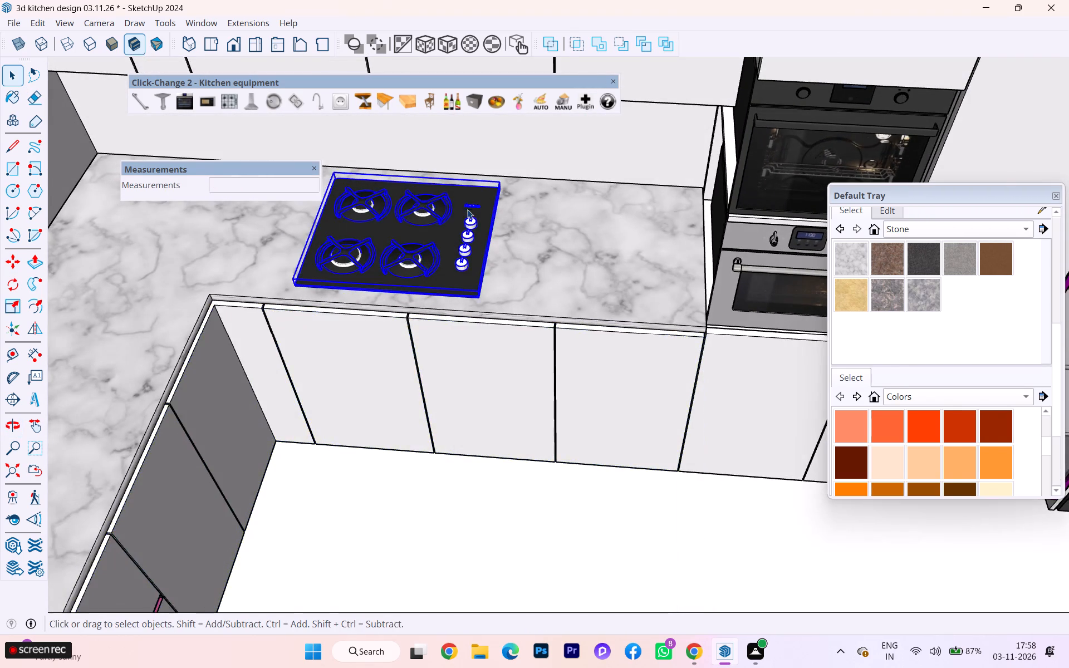
{"action": "scroll", "coordinate": [469, 207], "scroll_direction": "up", "scroll_amount": 1}
{"action": "scroll", "coordinate": [469, 206], "scroll_direction": "down", "scroll_amount": 1}
{"action": "scroll", "coordinate": [469, 206], "scroll_direction": "up", "scroll_amount": 7}
{"action": "scroll", "coordinate": [472, 193], "scroll_direction": "down", "scroll_amount": 3}
{"action": "scroll", "coordinate": [472, 193], "scroll_direction": "up", "scroll_amount": 2}
{"action": "scroll", "coordinate": [472, 193], "scroll_direction": "down", "scroll_amount": 1}
{"action": "scroll", "coordinate": [472, 193], "scroll_direction": "up", "scroll_amount": 8}
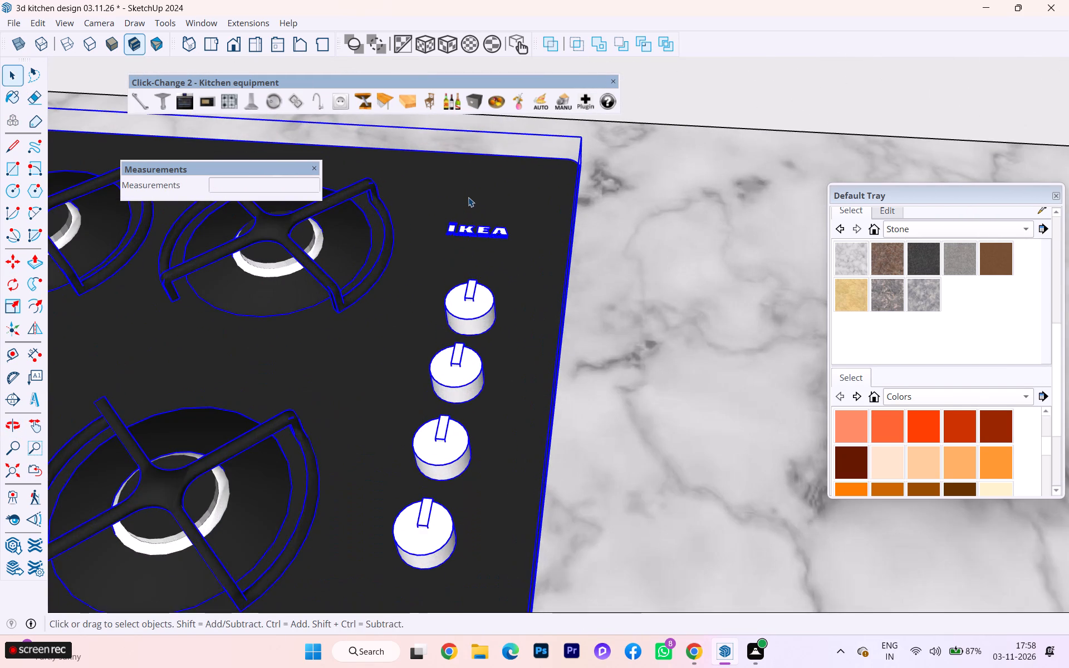
{"action": "scroll", "coordinate": [468, 197], "scroll_direction": "up", "scroll_amount": 2}
{"action": "scroll", "coordinate": [468, 197], "scroll_direction": "down", "scroll_amount": 1}
{"action": "scroll", "coordinate": [468, 197], "scroll_direction": "up", "scroll_amount": 3}
{"action": "scroll", "coordinate": [493, 174], "scroll_direction": "down", "scroll_amount": 5}
{"action": "scroll", "coordinate": [514, 174], "scroll_direction": "up", "scroll_amount": 2}
{"action": "scroll", "coordinate": [515, 174], "scroll_direction": "down", "scroll_amount": 3}
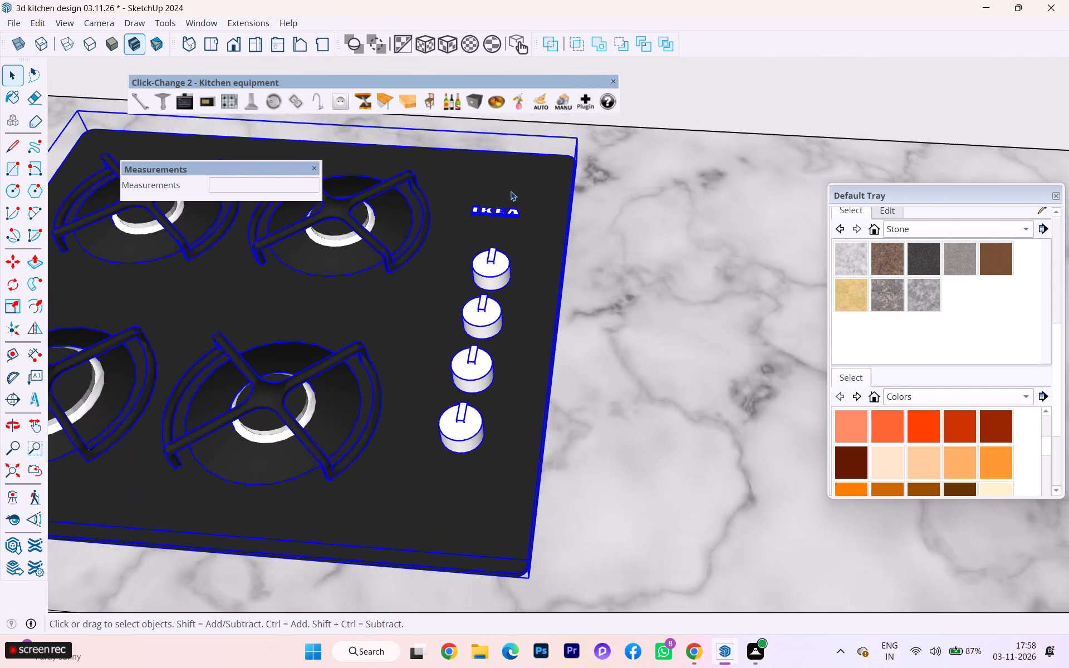
{"action": "middle_click_drag", "start_coordinate": [508, 195], "coordinate": [484, 219]}
{"action": "left_click", "coordinate": [224, 102]}
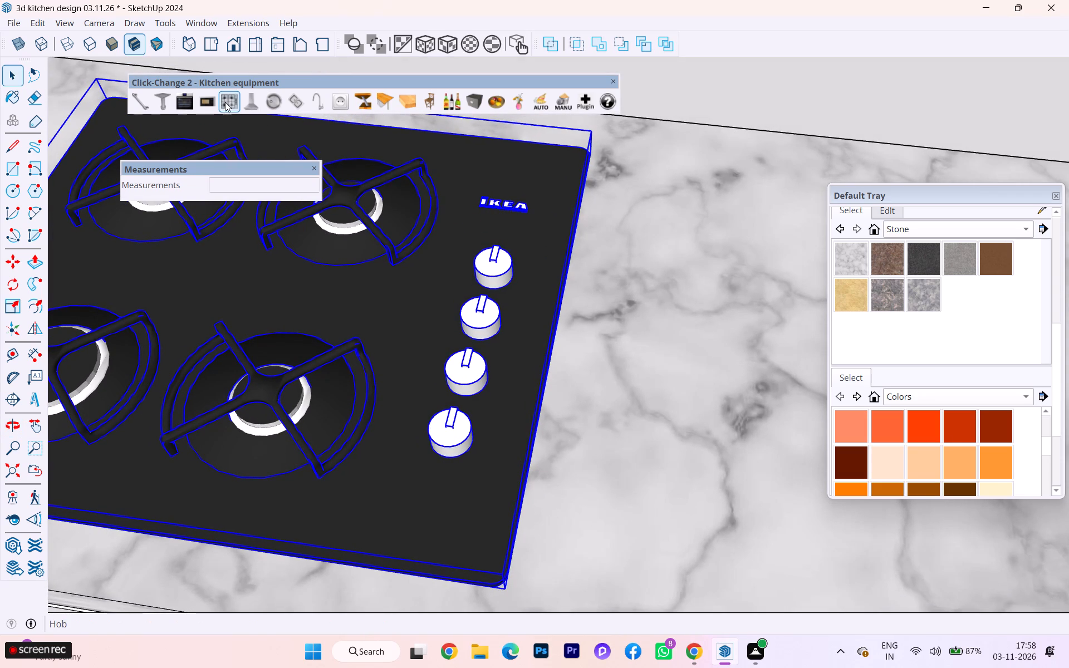
{"action": "scroll", "coordinate": [594, 290], "scroll_direction": "down", "scroll_amount": 10}
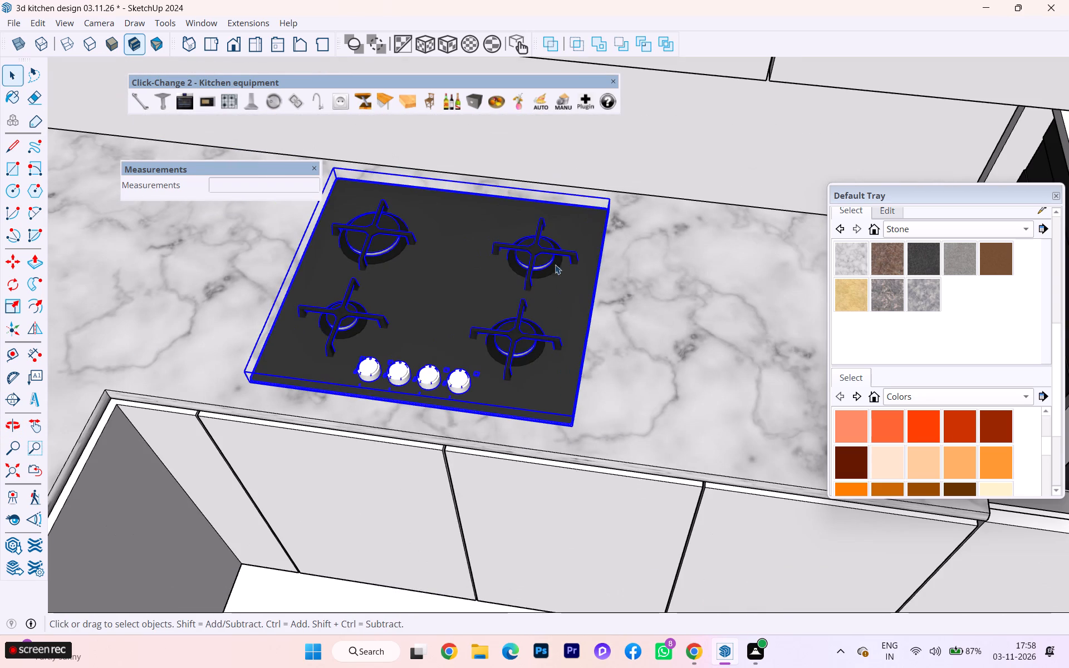
{"action": "left_click", "coordinate": [232, 101]}
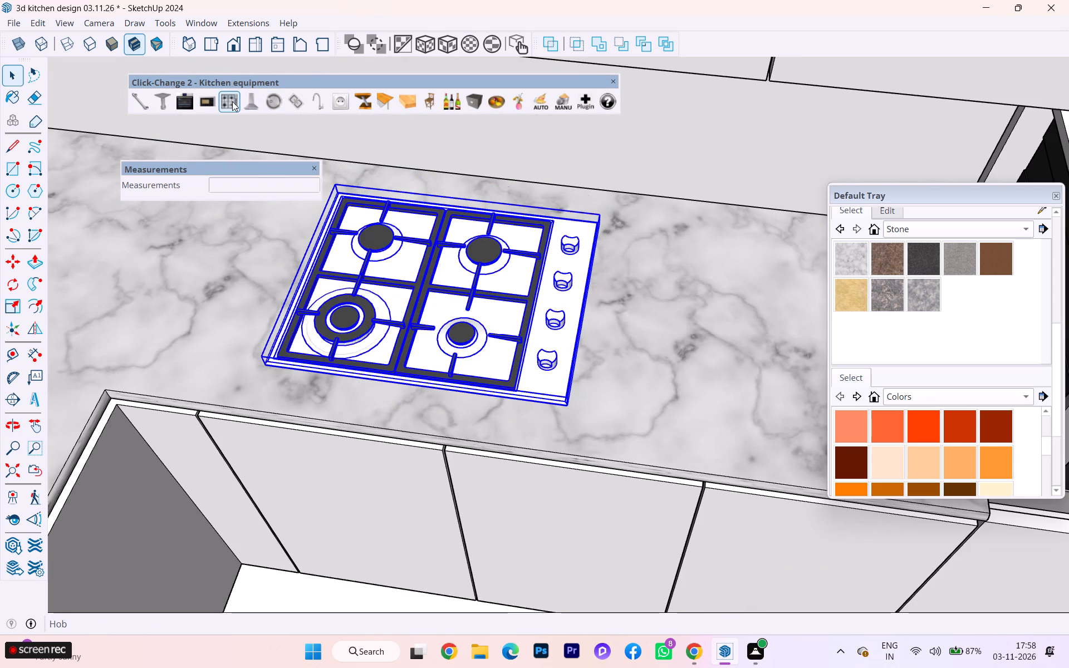
{"action": "left_click", "coordinate": [232, 101]}
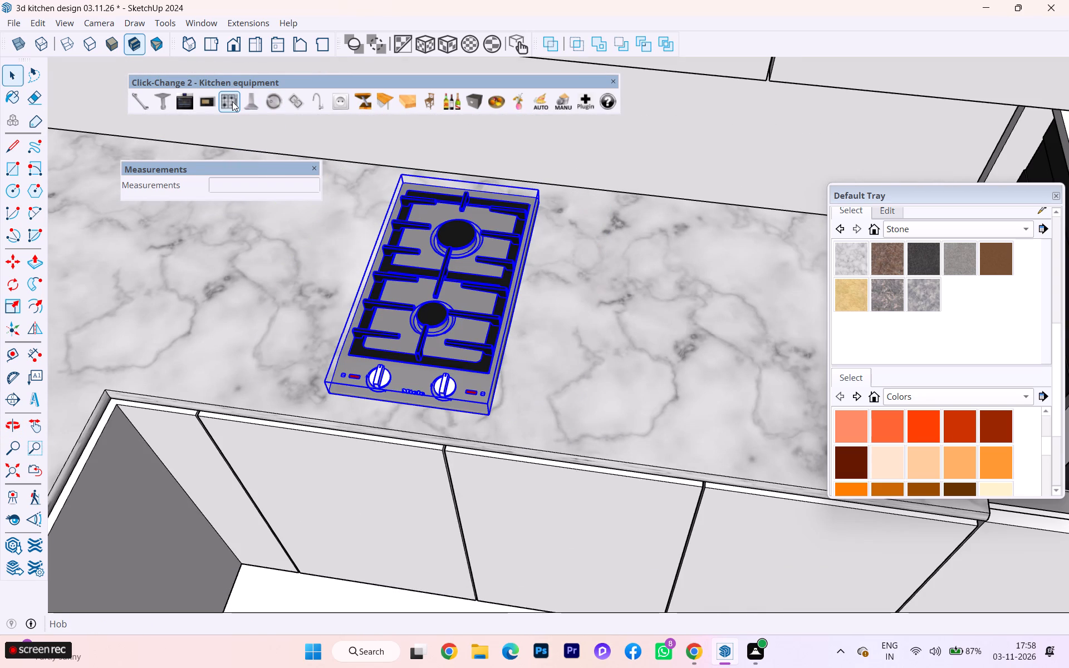
{"action": "left_click", "coordinate": [232, 101]}
{"action": "left_click", "coordinate": [232, 101]}
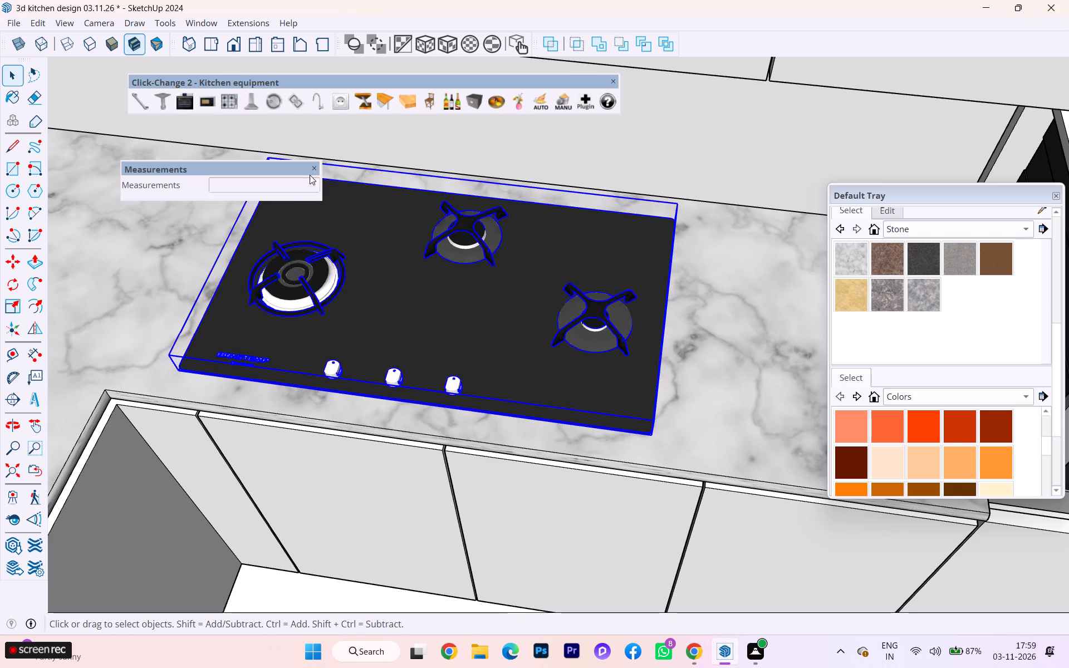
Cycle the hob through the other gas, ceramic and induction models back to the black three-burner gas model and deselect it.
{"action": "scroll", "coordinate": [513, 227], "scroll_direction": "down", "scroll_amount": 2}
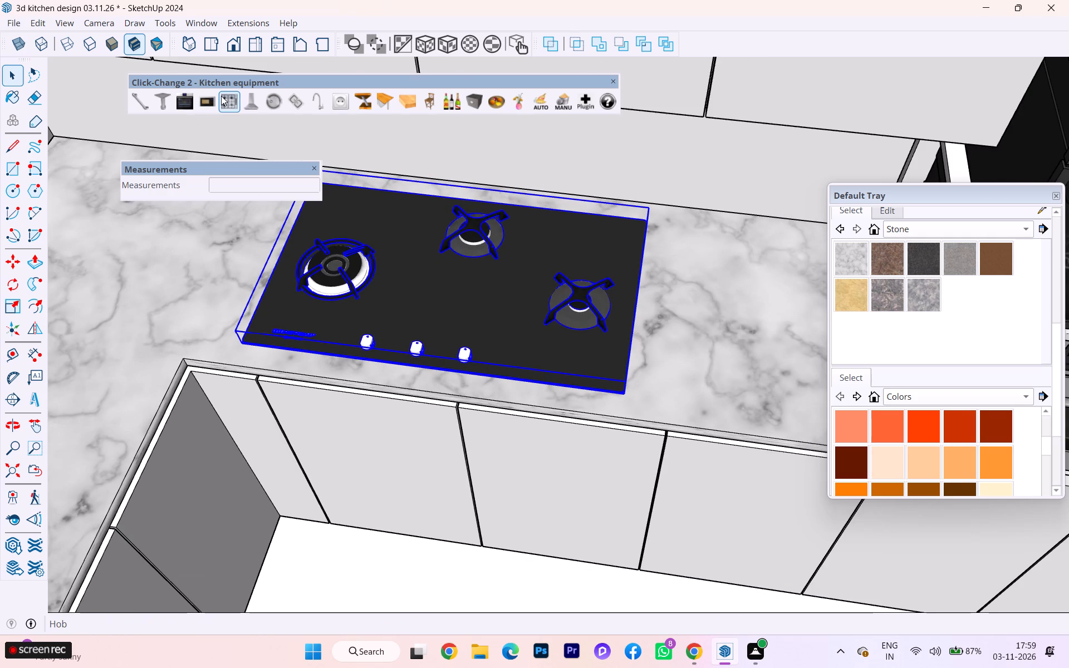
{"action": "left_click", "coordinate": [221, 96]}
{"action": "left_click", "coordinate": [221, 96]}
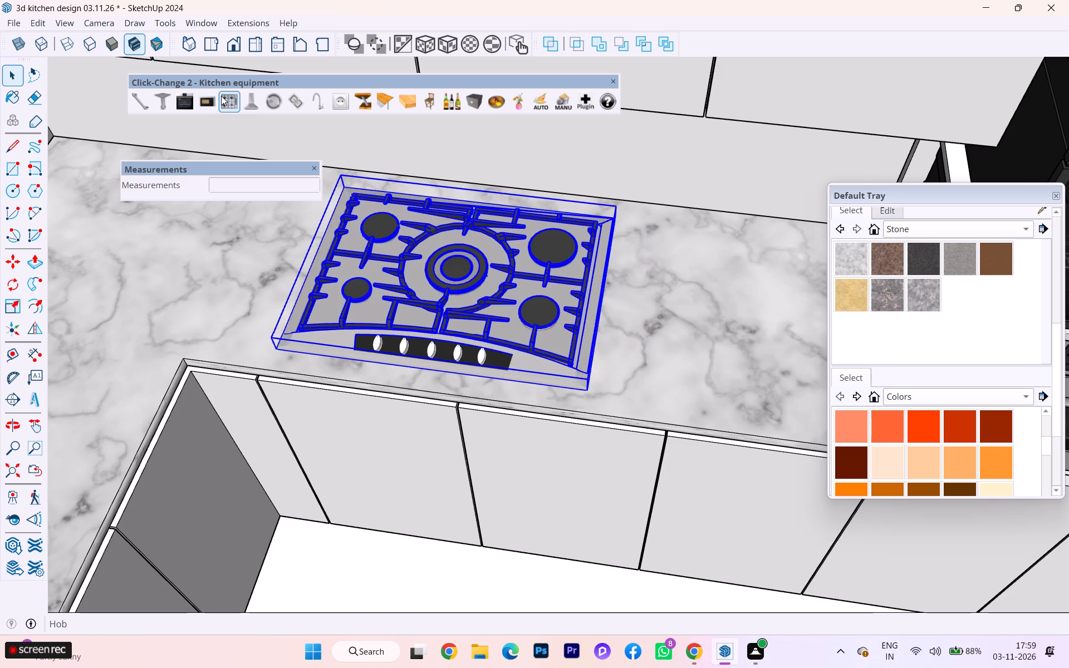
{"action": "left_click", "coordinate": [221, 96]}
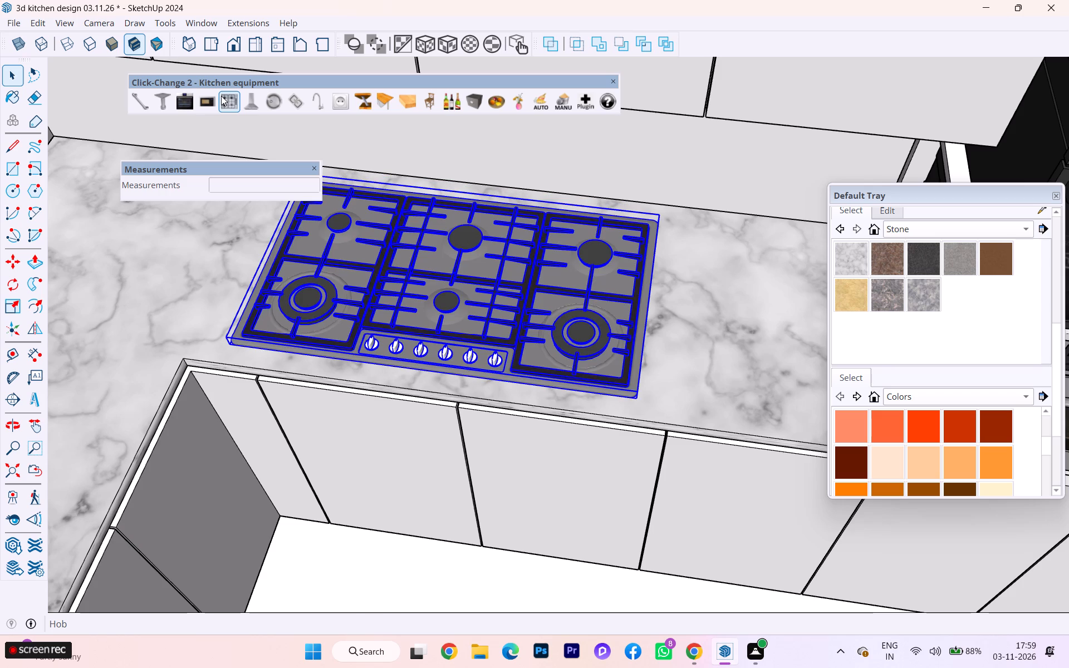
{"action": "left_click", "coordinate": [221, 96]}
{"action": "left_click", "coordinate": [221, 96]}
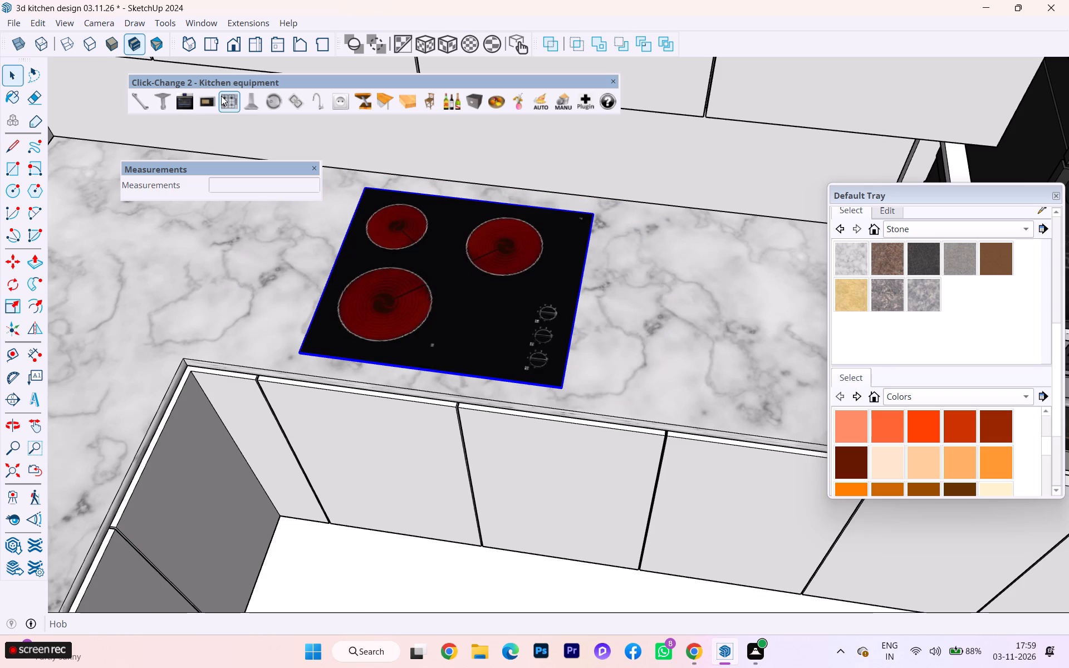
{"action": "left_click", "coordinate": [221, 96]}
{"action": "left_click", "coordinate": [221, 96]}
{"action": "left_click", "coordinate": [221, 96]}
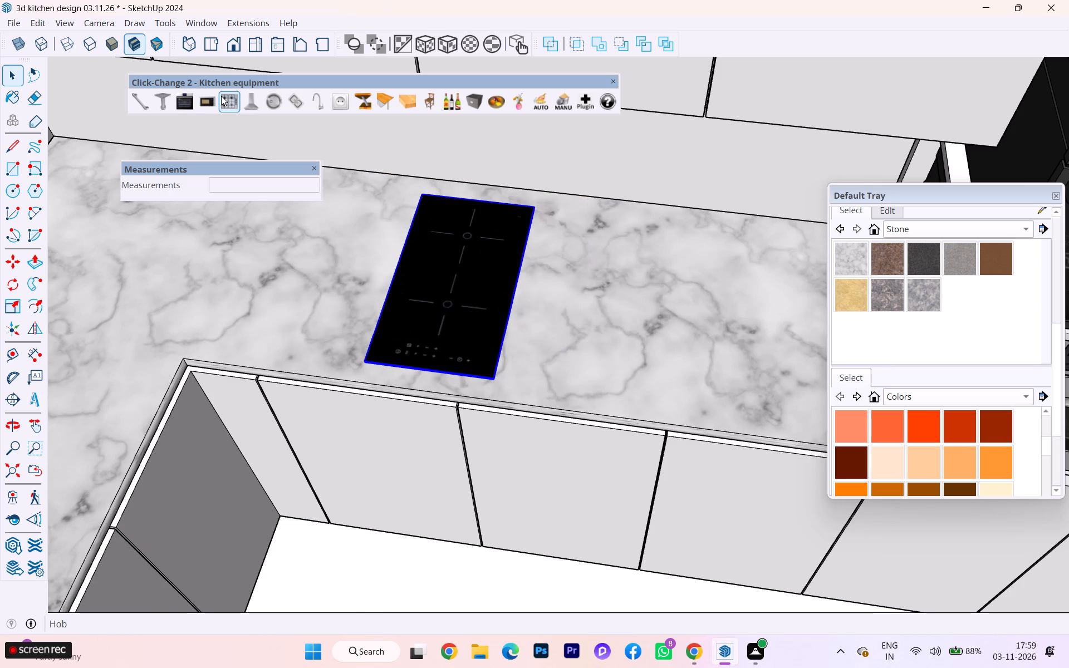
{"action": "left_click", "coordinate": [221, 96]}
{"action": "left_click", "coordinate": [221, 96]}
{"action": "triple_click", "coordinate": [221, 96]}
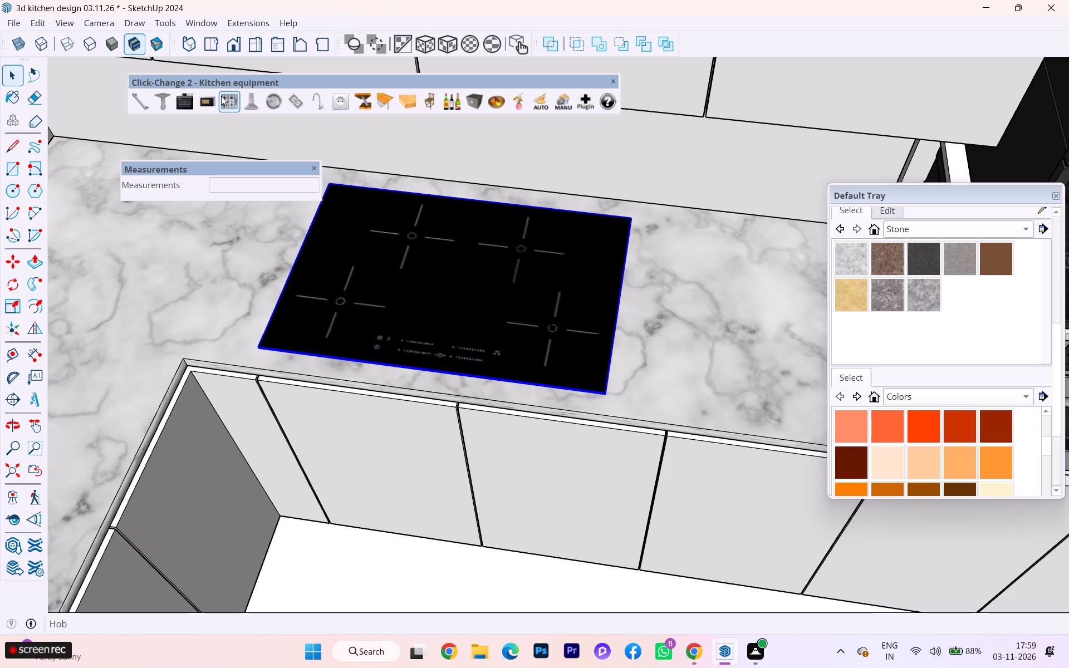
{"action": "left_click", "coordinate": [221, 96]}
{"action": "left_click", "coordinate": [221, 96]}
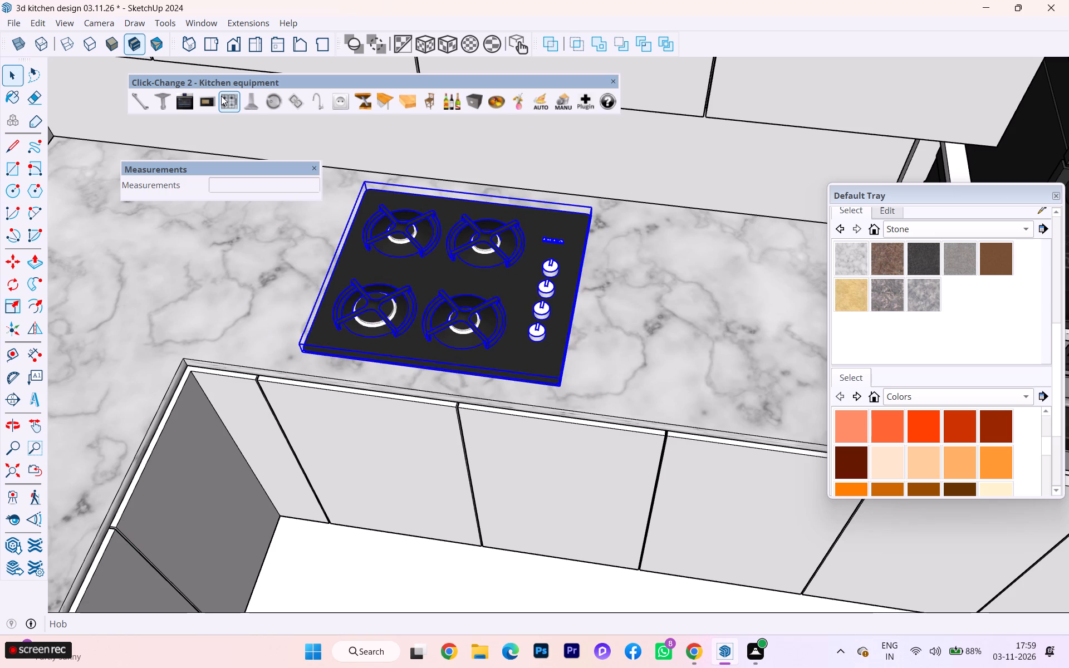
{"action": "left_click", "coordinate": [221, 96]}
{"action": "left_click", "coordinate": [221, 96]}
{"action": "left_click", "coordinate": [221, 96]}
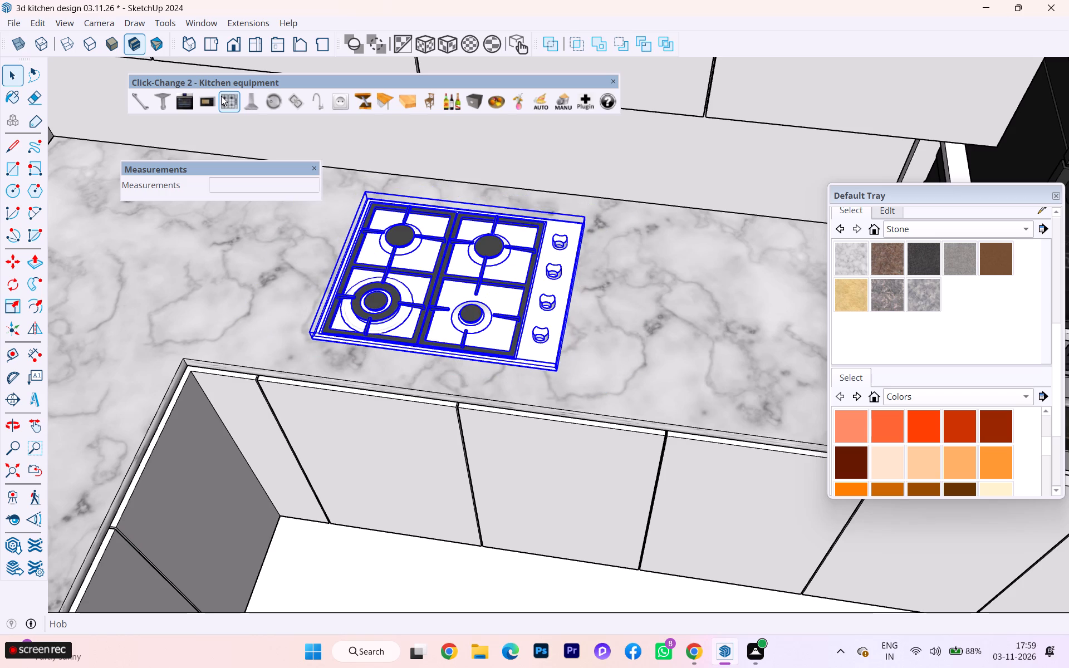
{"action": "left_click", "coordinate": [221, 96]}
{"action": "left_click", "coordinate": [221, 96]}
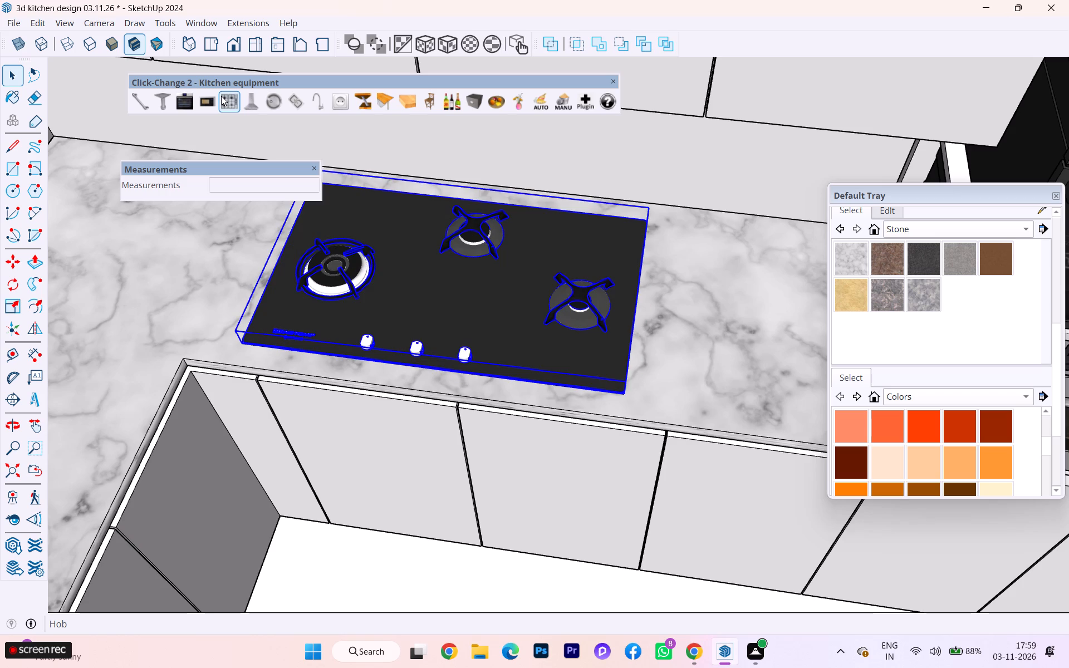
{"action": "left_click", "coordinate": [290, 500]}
Examine the hob's fit beside the ovens and sink run, and compare the whole kitchen with the Exercise 48 reference images.
{"action": "scroll", "coordinate": [291, 223], "scroll_direction": "down", "scroll_amount": 2}
{"action": "scroll", "coordinate": [293, 218], "scroll_direction": "up", "scroll_amount": 1}
{"action": "scroll", "coordinate": [294, 217], "scroll_direction": "down", "scroll_amount": 2}
{"action": "middle_click_drag", "start_coordinate": [322, 205], "coordinate": [290, 92]}
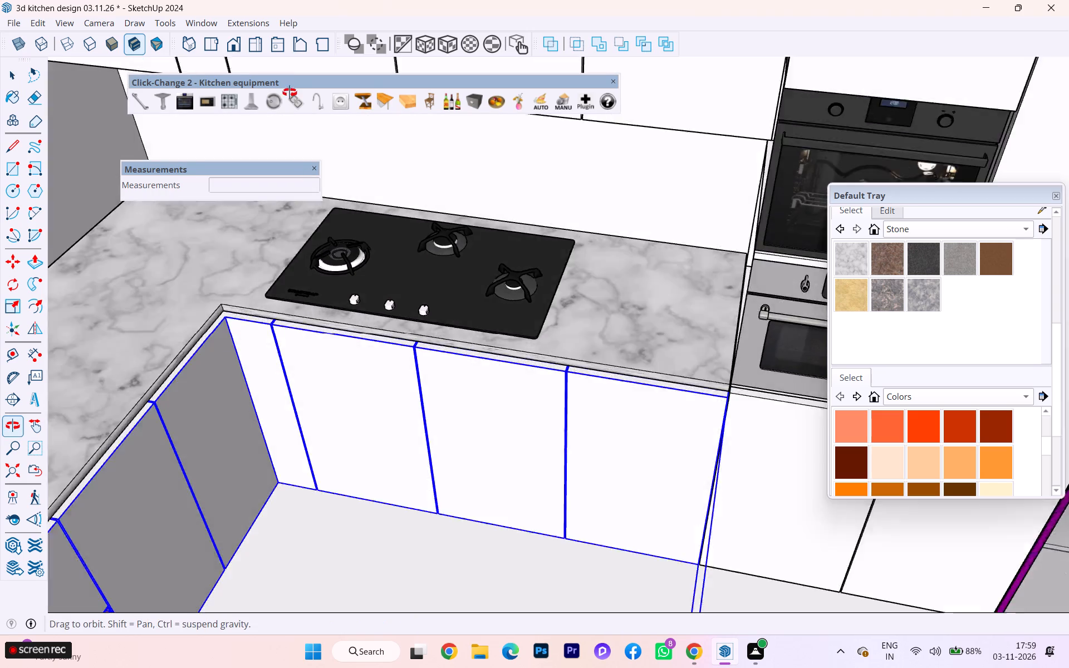
{"action": "middle_click_drag", "start_coordinate": [290, 92], "coordinate": [285, 41]}
{"action": "scroll", "coordinate": [336, 116], "scroll_direction": "down", "scroll_amount": 8}
{"action": "middle_click_drag", "start_coordinate": [316, 141], "coordinate": [462, 164]}
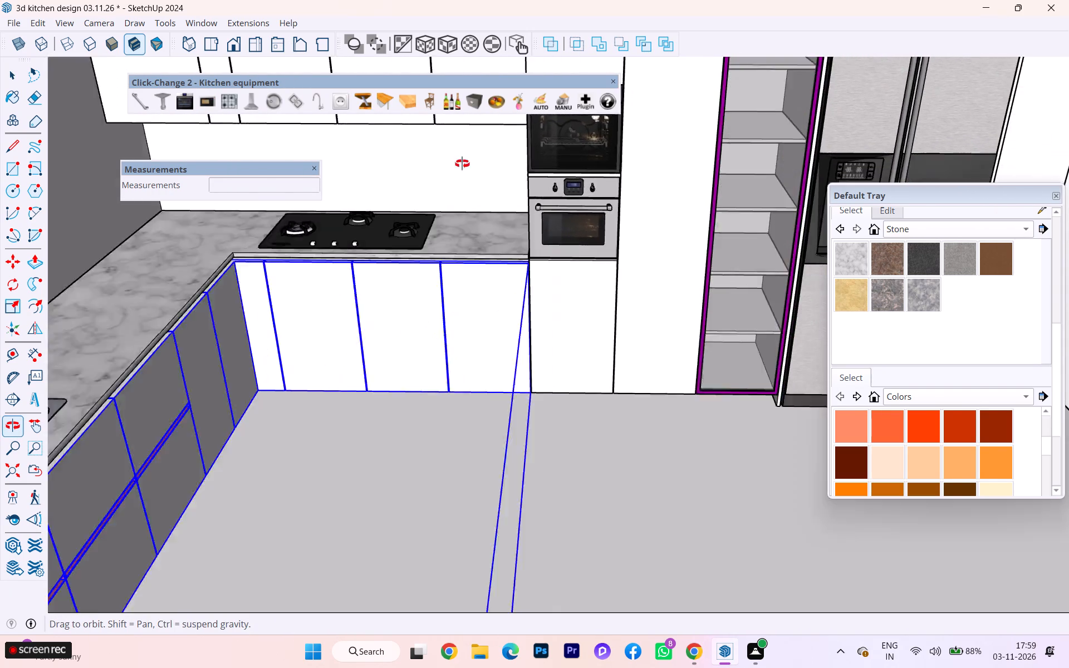
{"action": "middle_click_drag", "start_coordinate": [462, 164], "coordinate": [478, 171]}
{"action": "scroll", "coordinate": [369, 171], "scroll_direction": "down", "scroll_amount": 2}
{"action": "scroll", "coordinate": [327, 172], "scroll_direction": "up", "scroll_amount": 3}
{"action": "scroll", "coordinate": [271, 168], "scroll_direction": "down", "scroll_amount": 1}
{"action": "scroll", "coordinate": [272, 167], "scroll_direction": "up", "scroll_amount": 2}
{"action": "scroll", "coordinate": [282, 165], "scroll_direction": "down", "scroll_amount": 7}
{"action": "scroll", "coordinate": [302, 166], "scroll_direction": "up", "scroll_amount": 2}
{"action": "scroll", "coordinate": [302, 166], "scroll_direction": "down", "scroll_amount": 2}
{"action": "scroll", "coordinate": [278, 184], "scroll_direction": "up", "scroll_amount": 1}
{"action": "scroll", "coordinate": [277, 185], "scroll_direction": "down", "scroll_amount": 3}
{"action": "scroll", "coordinate": [272, 190], "scroll_direction": "up", "scroll_amount": 3}
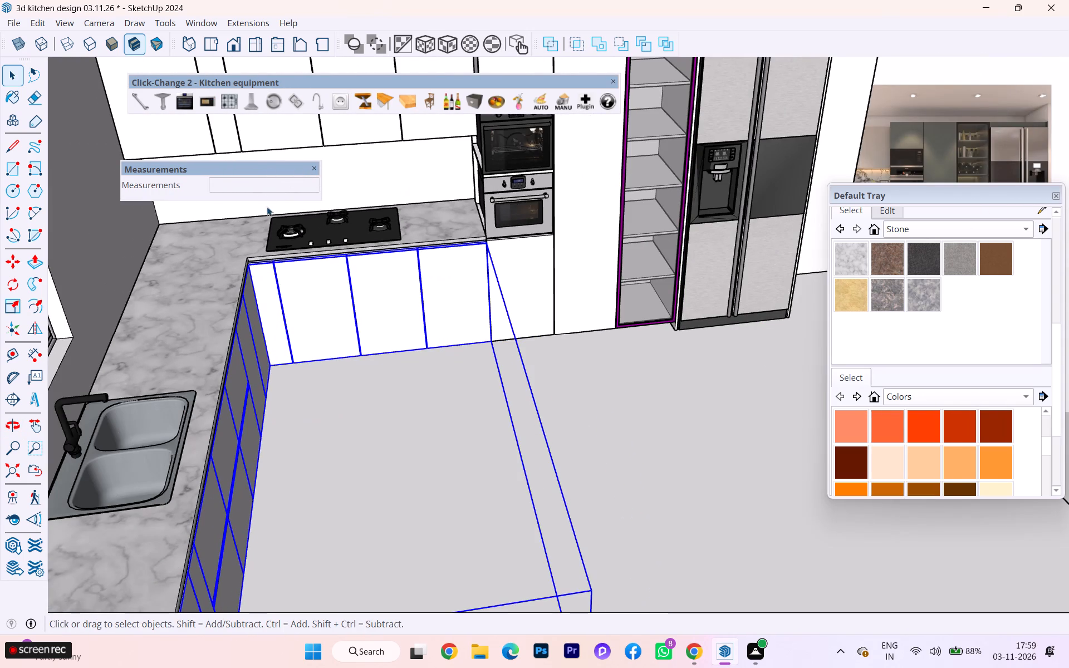
{"action": "scroll", "coordinate": [281, 210], "scroll_direction": "down", "scroll_amount": 2}
{"action": "scroll", "coordinate": [300, 207], "scroll_direction": "up", "scroll_amount": 2}
{"action": "scroll", "coordinate": [330, 198], "scroll_direction": "down", "scroll_amount": 4}
{"action": "scroll", "coordinate": [335, 191], "scroll_direction": "up", "scroll_amount": 1}
{"action": "scroll", "coordinate": [327, 196], "scroll_direction": "down", "scroll_amount": 3}
{"action": "scroll", "coordinate": [280, 232], "scroll_direction": "up", "scroll_amount": 2}
{"action": "scroll", "coordinate": [280, 232], "scroll_direction": "down", "scroll_amount": 2}
{"action": "scroll", "coordinate": [279, 237], "scroll_direction": "up", "scroll_amount": 3}
{"action": "scroll", "coordinate": [279, 238], "scroll_direction": "down", "scroll_amount": 1}
{"action": "scroll", "coordinate": [485, 154], "scroll_direction": "up", "scroll_amount": 1}
{"action": "scroll", "coordinate": [487, 152], "scroll_direction": "down", "scroll_amount": 7}
{"action": "scroll", "coordinate": [190, 321], "scroll_direction": "up", "scroll_amount": 3}
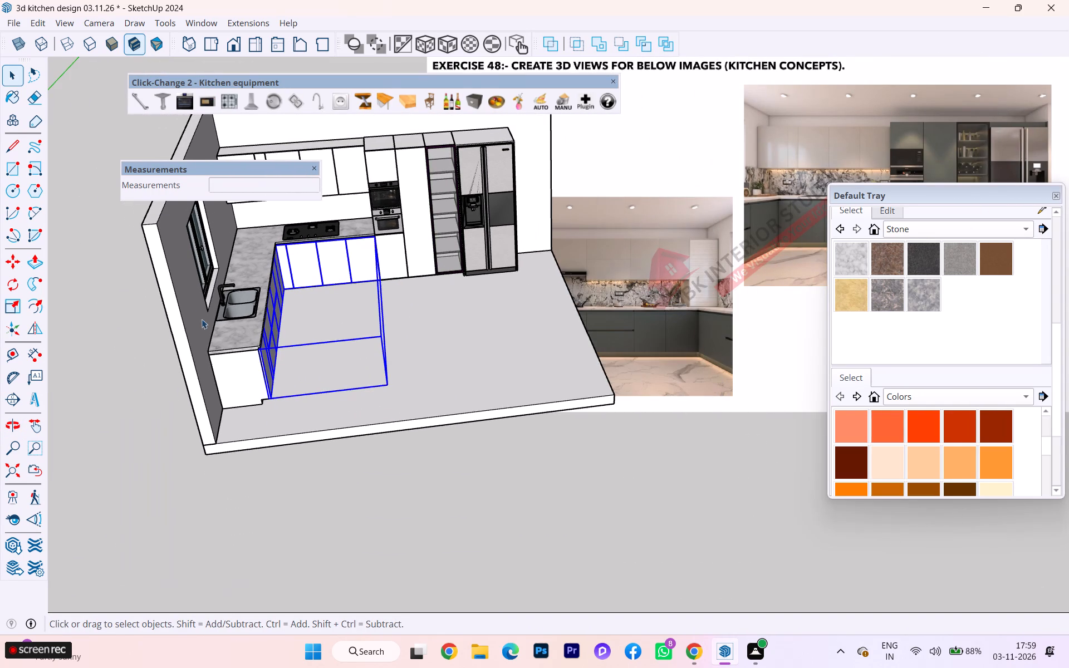
{"action": "scroll", "coordinate": [474, 76], "scroll_direction": "up", "scroll_amount": 8}
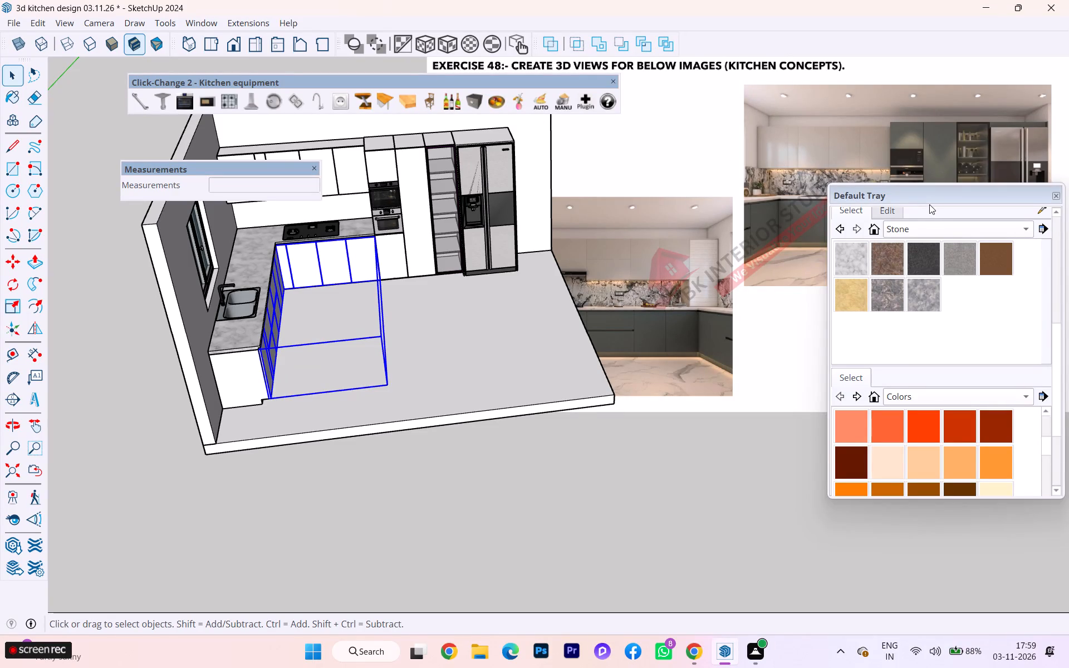
Move the Default Tray away from the large Exercise 48 reference image.
{"action": "left_click_drag", "start_coordinate": [928, 193], "coordinate": [883, 307]}
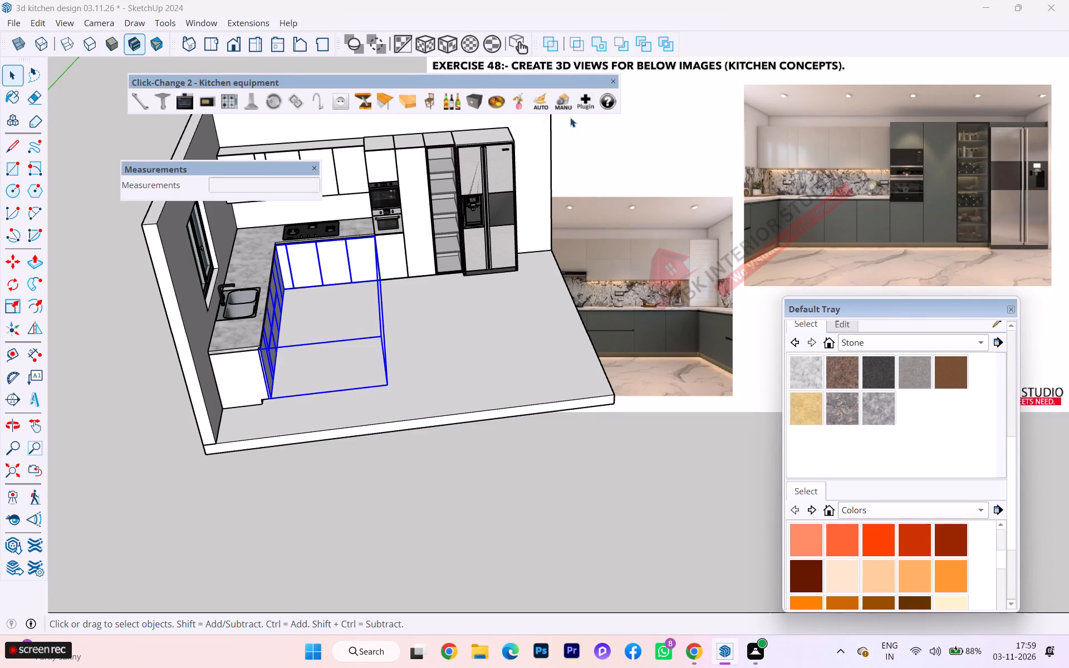
{"action": "scroll", "coordinate": [460, 74], "scroll_direction": "up", "scroll_amount": 4}
{"action": "scroll", "coordinate": [519, 98], "scroll_direction": "up", "scroll_amount": 4}
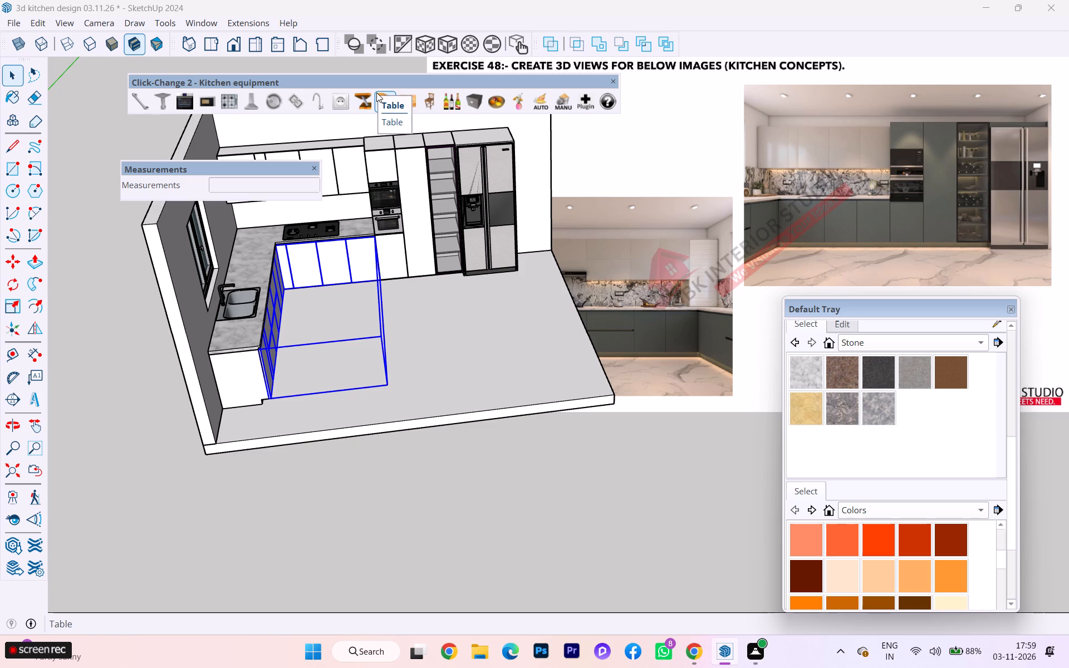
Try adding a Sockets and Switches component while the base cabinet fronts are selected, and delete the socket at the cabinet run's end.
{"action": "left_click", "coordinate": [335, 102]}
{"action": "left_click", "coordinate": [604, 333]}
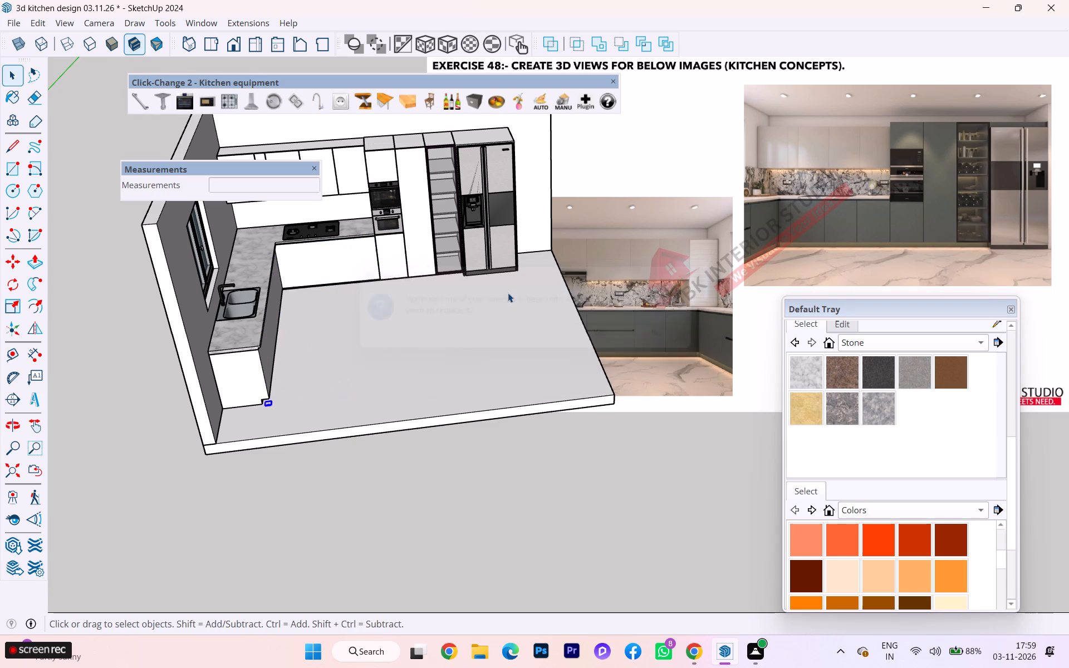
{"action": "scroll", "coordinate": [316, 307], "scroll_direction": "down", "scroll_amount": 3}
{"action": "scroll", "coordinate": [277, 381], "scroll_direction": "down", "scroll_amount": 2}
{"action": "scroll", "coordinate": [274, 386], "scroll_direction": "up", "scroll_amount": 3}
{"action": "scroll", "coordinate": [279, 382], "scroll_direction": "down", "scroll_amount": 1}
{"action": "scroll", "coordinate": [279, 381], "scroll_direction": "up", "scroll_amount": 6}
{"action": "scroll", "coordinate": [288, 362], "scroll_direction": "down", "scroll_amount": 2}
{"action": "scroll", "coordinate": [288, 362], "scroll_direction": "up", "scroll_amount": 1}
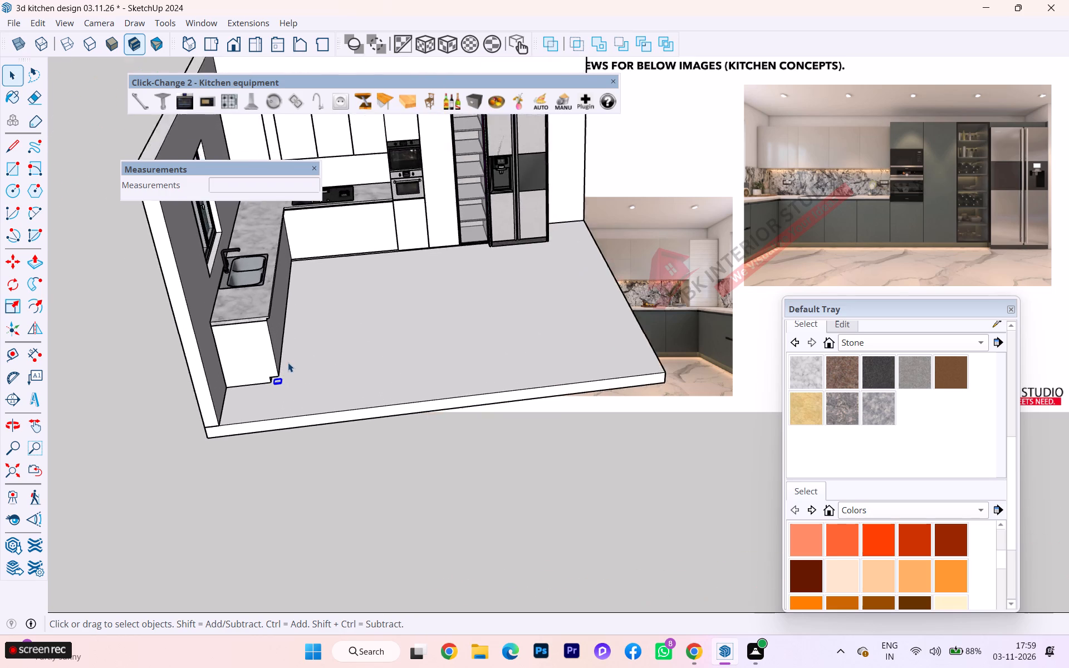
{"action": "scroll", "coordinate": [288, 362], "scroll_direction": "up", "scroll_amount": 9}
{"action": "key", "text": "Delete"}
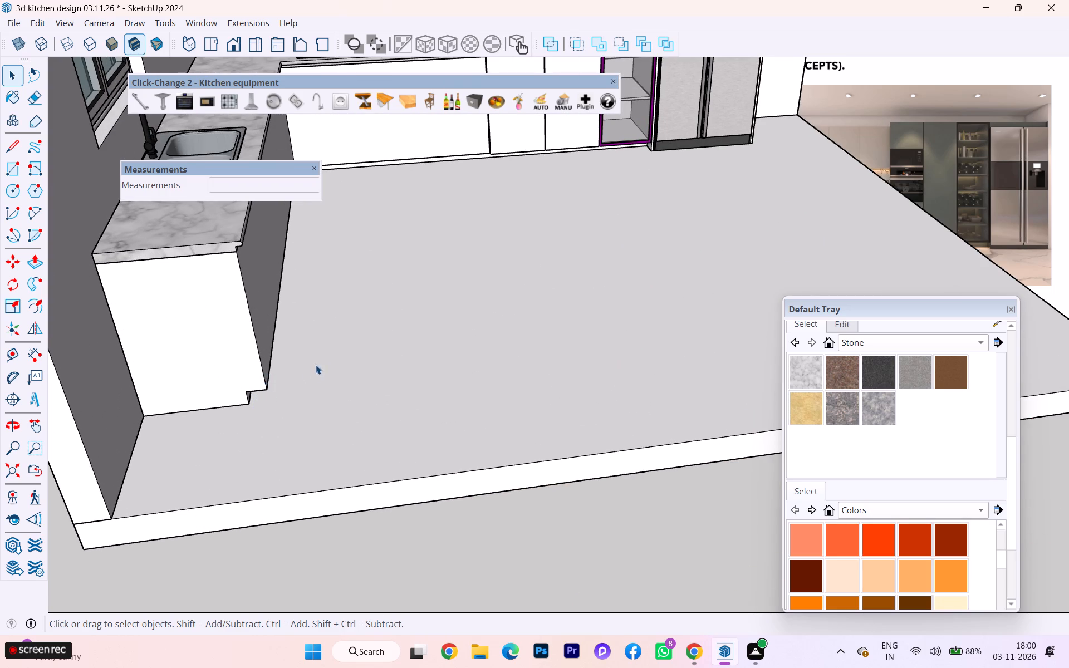
Place a Sockets and Switches component on the window wall above the worktop, close to the hob-side corner.
{"action": "scroll", "coordinate": [319, 362], "scroll_direction": "down", "scroll_amount": 7}
{"action": "scroll", "coordinate": [220, 491], "scroll_direction": "up", "scroll_amount": 1}
{"action": "scroll", "coordinate": [220, 491], "scroll_direction": "down", "scroll_amount": 1}
{"action": "scroll", "coordinate": [220, 492], "scroll_direction": "up", "scroll_amount": 1}
{"action": "scroll", "coordinate": [220, 492], "scroll_direction": "down", "scroll_amount": 3}
{"action": "middle_click_drag", "start_coordinate": [242, 493], "coordinate": [142, 395]}
{"action": "scroll", "coordinate": [256, 458], "scroll_direction": "down", "scroll_amount": 1}
{"action": "scroll", "coordinate": [256, 461], "scroll_direction": "up", "scroll_amount": 4}
{"action": "scroll", "coordinate": [257, 470], "scroll_direction": "down", "scroll_amount": 2}
{"action": "scroll", "coordinate": [260, 495], "scroll_direction": "up", "scroll_amount": 2}
{"action": "scroll", "coordinate": [261, 498], "scroll_direction": "down", "scroll_amount": 1}
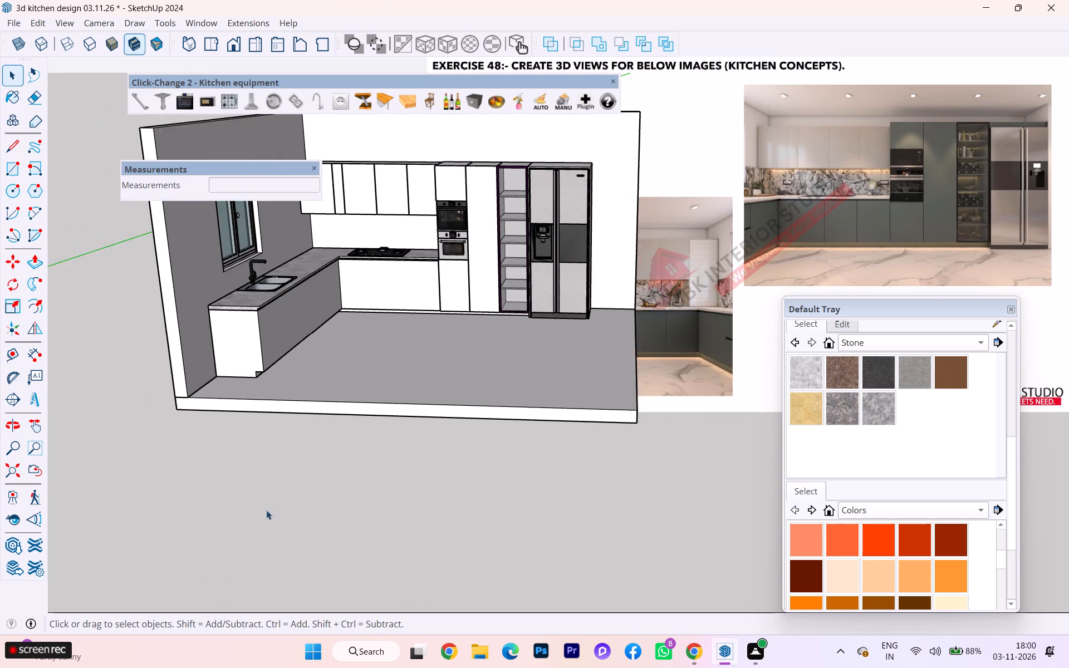
{"action": "scroll", "coordinate": [424, 164], "scroll_direction": "up", "scroll_amount": 6}
{"action": "left_click", "coordinate": [263, 293]}
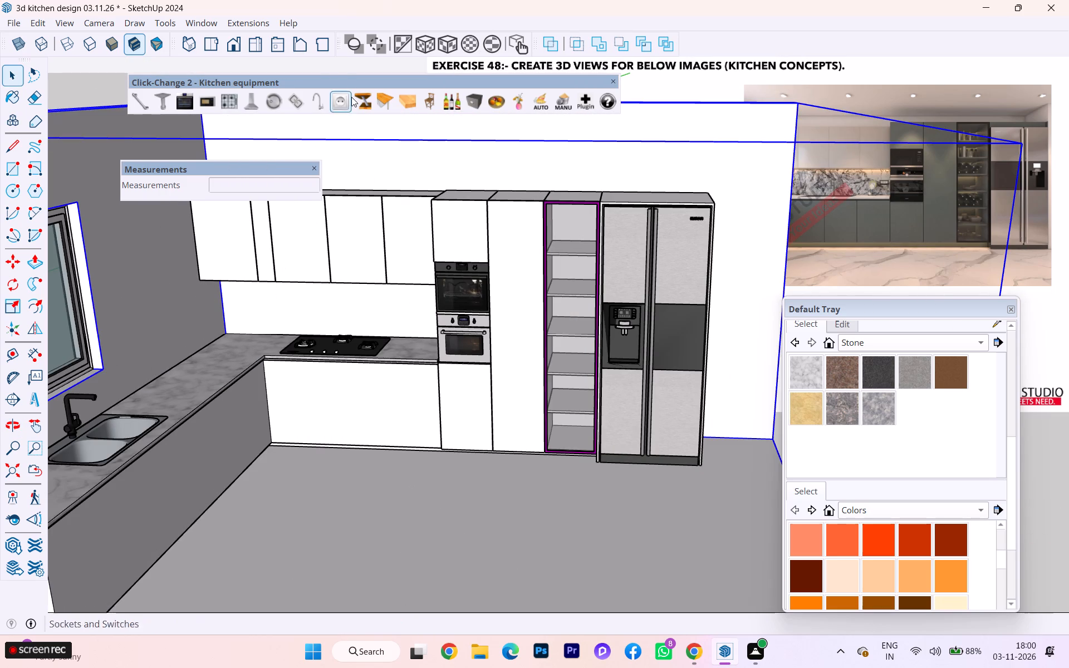
{"action": "scroll", "coordinate": [398, 245], "scroll_direction": "down", "scroll_amount": 4}
{"action": "scroll", "coordinate": [380, 263], "scroll_direction": "up", "scroll_amount": 1}
{"action": "scroll", "coordinate": [378, 267], "scroll_direction": "down", "scroll_amount": 4}
{"action": "scroll", "coordinate": [527, 303], "scroll_direction": "up", "scroll_amount": 1}
{"action": "scroll", "coordinate": [549, 302], "scroll_direction": "down", "scroll_amount": 1}
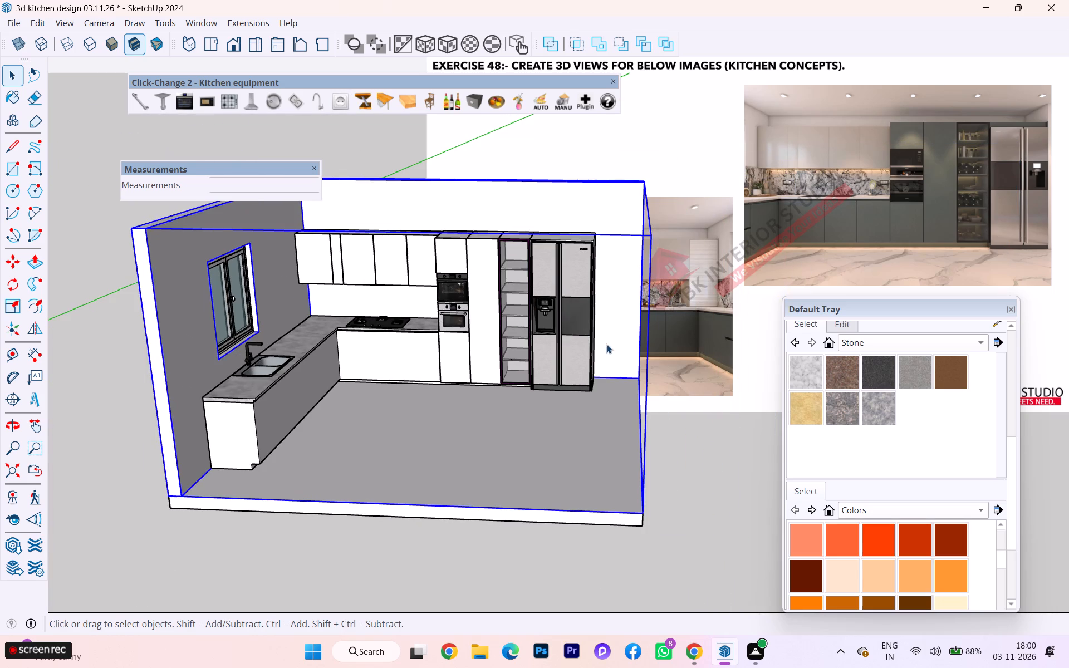
{"action": "left_click", "coordinate": [679, 470]}
{"action": "left_click", "coordinate": [336, 99]}
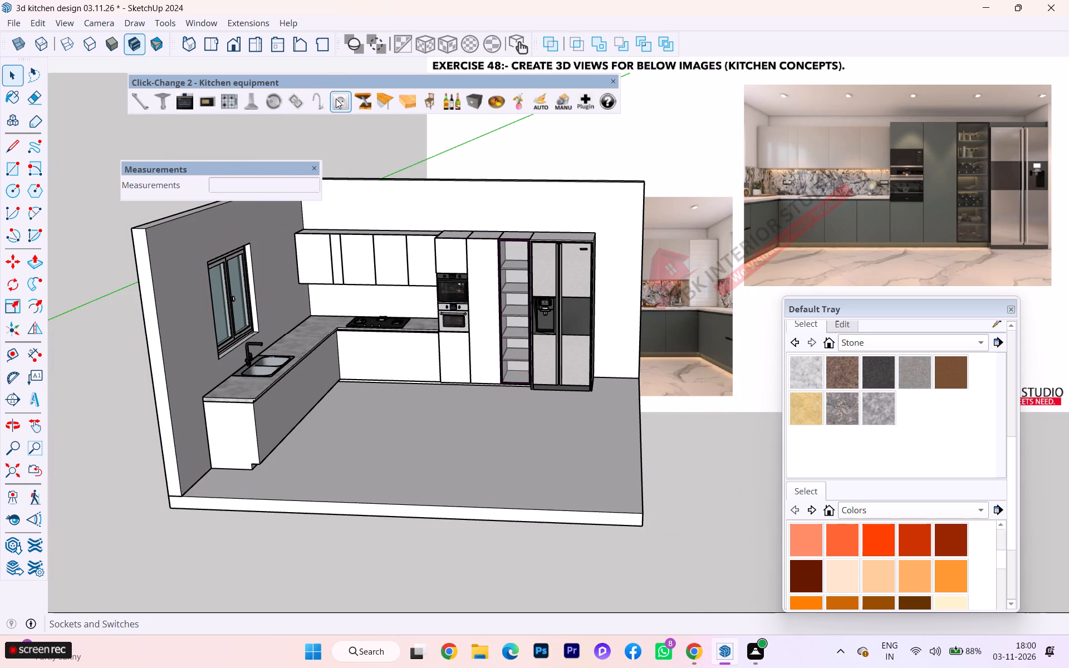
{"action": "scroll", "coordinate": [297, 298], "scroll_direction": "up", "scroll_amount": 11}
{"action": "scroll", "coordinate": [318, 297], "scroll_direction": "down", "scroll_amount": 1}
{"action": "scroll", "coordinate": [318, 296], "scroll_direction": "up", "scroll_amount": 4}
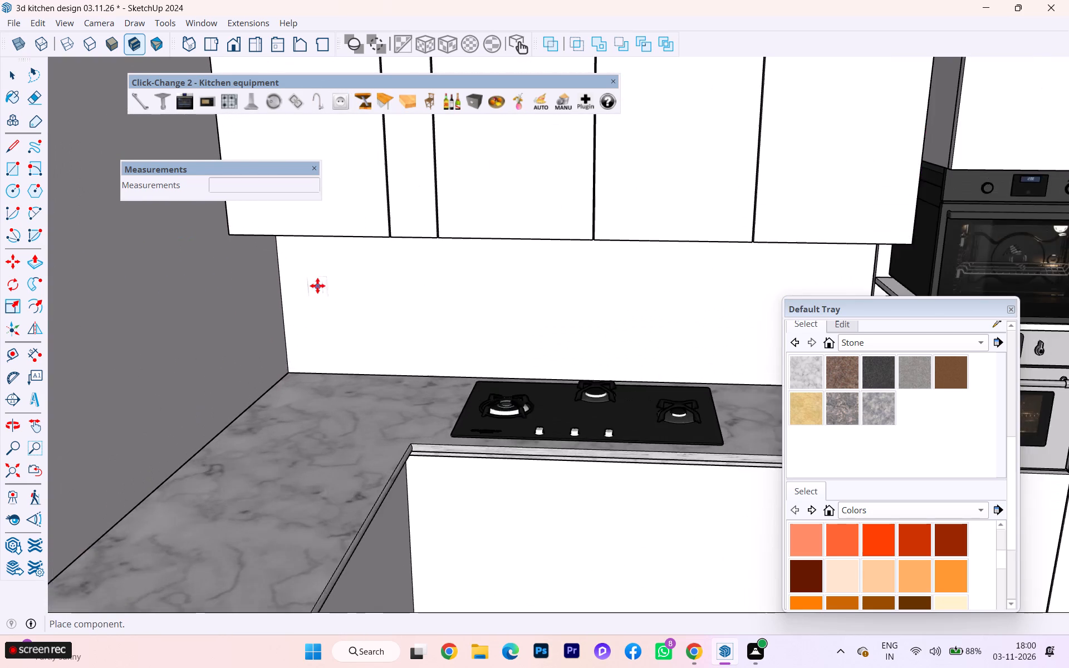
{"action": "scroll", "coordinate": [317, 284], "scroll_direction": "up", "scroll_amount": 6}
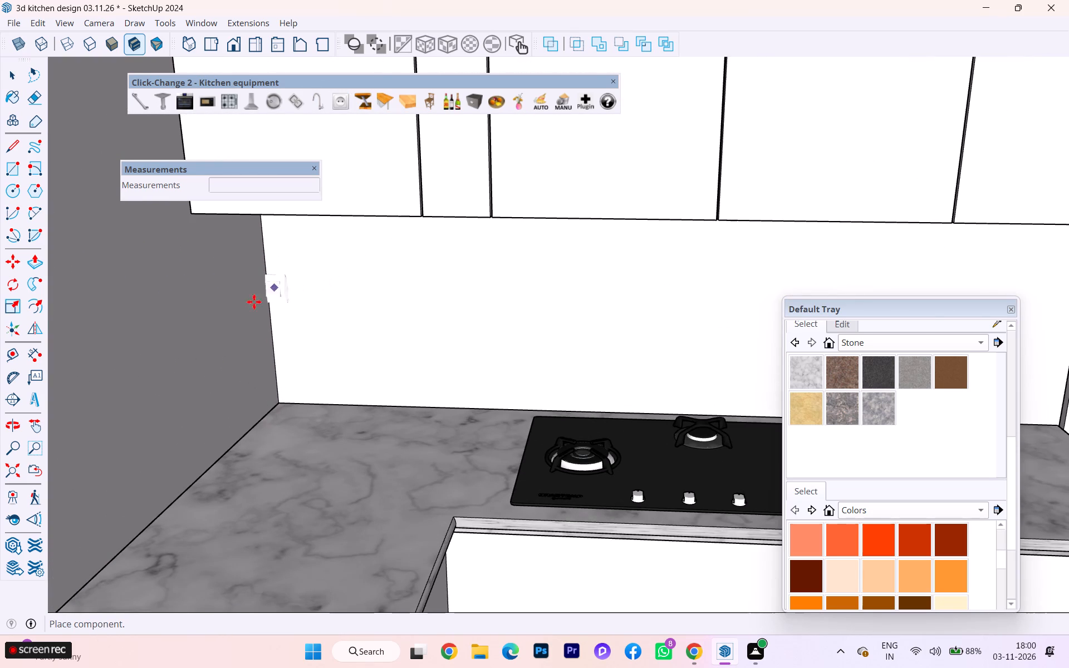
{"action": "left_click", "coordinate": [181, 309]}
Change the new wall switch to the white plate model with two round black outlets.
{"action": "scroll", "coordinate": [200, 278], "scroll_direction": "up", "scroll_amount": 1}
{"action": "scroll", "coordinate": [200, 278], "scroll_direction": "down", "scroll_amount": 1}
{"action": "scroll", "coordinate": [200, 278], "scroll_direction": "up", "scroll_amount": 2}
{"action": "scroll", "coordinate": [200, 279], "scroll_direction": "down", "scroll_amount": 1}
{"action": "scroll", "coordinate": [200, 279], "scroll_direction": "up", "scroll_amount": 2}
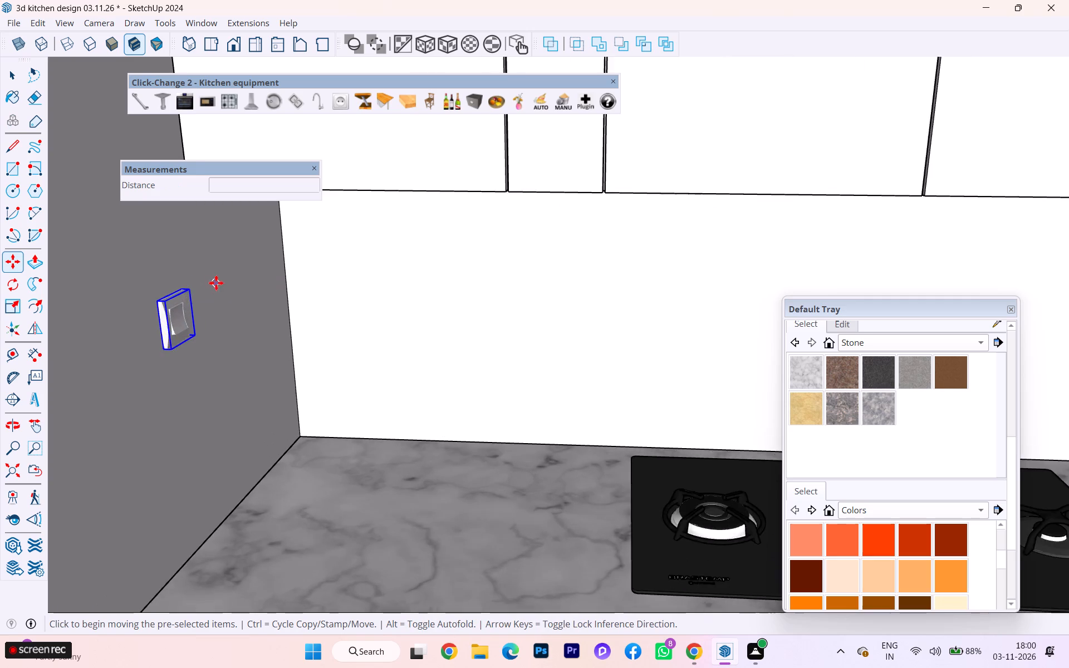
{"action": "scroll", "coordinate": [219, 298], "scroll_direction": "up", "scroll_amount": 2}
{"action": "scroll", "coordinate": [219, 301], "scroll_direction": "down", "scroll_amount": 1}
{"action": "scroll", "coordinate": [219, 301], "scroll_direction": "up", "scroll_amount": 8}
{"action": "scroll", "coordinate": [219, 301], "scroll_direction": "down", "scroll_amount": 2}
{"action": "scroll", "coordinate": [219, 301], "scroll_direction": "up", "scroll_amount": 4}
{"action": "left_click", "coordinate": [336, 104]}
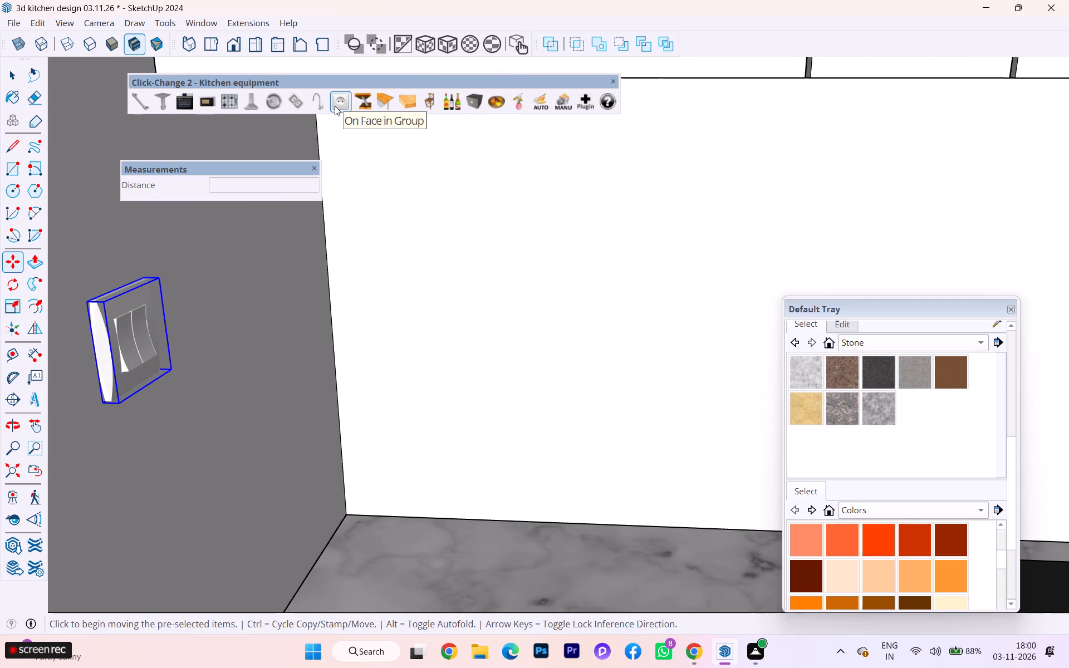
{"action": "left_click", "coordinate": [335, 106]}
{"action": "left_click", "coordinate": [335, 106]}
{"action": "left_click", "coordinate": [335, 106]}
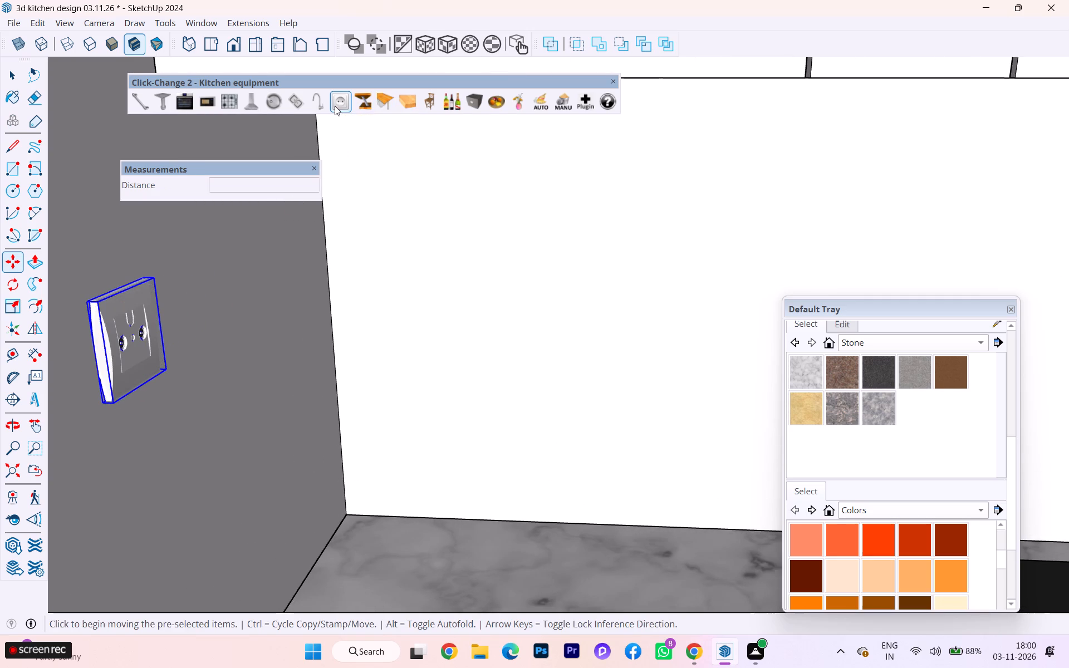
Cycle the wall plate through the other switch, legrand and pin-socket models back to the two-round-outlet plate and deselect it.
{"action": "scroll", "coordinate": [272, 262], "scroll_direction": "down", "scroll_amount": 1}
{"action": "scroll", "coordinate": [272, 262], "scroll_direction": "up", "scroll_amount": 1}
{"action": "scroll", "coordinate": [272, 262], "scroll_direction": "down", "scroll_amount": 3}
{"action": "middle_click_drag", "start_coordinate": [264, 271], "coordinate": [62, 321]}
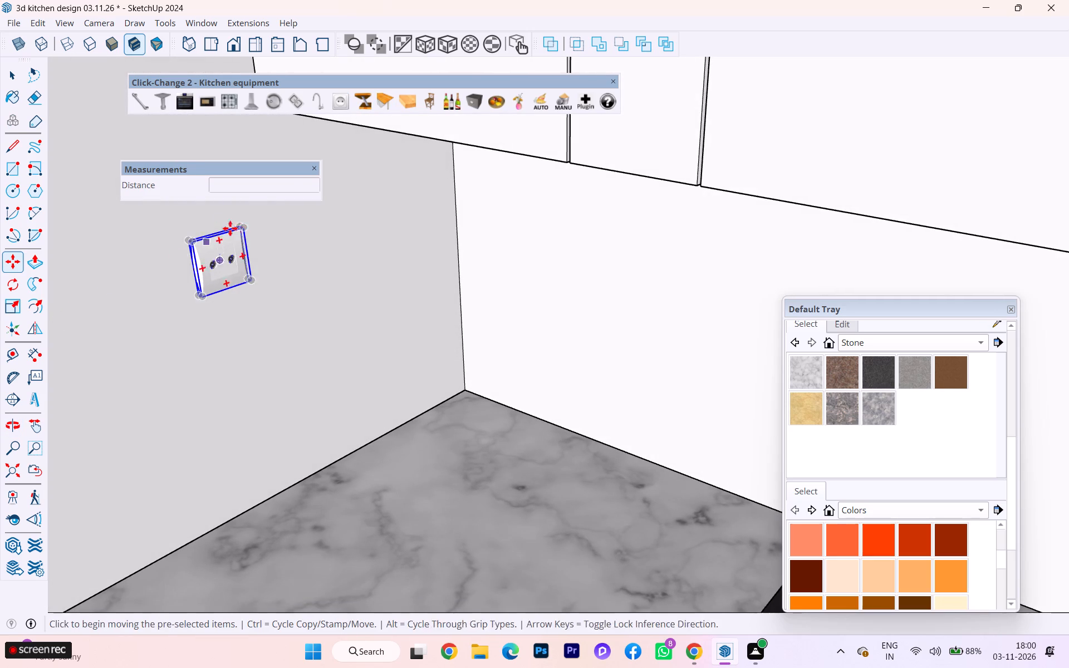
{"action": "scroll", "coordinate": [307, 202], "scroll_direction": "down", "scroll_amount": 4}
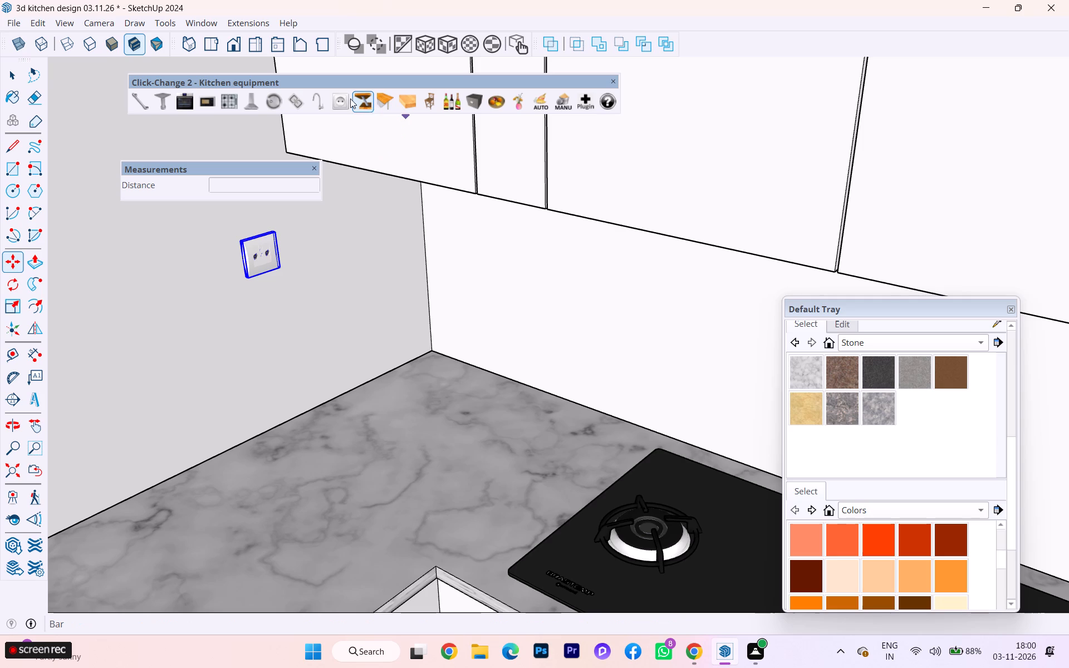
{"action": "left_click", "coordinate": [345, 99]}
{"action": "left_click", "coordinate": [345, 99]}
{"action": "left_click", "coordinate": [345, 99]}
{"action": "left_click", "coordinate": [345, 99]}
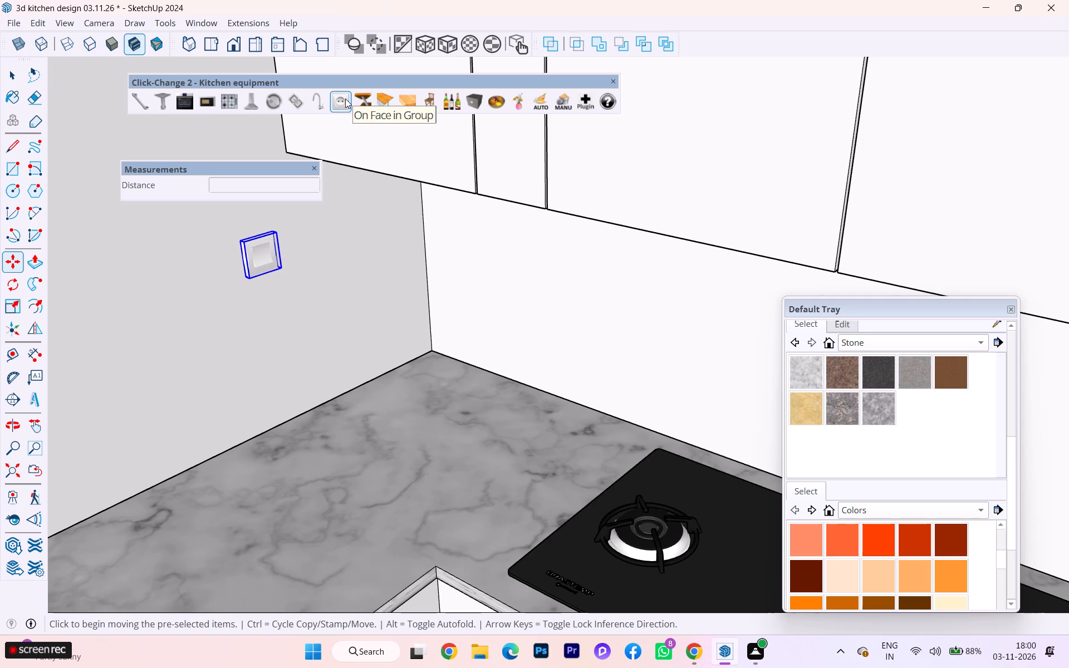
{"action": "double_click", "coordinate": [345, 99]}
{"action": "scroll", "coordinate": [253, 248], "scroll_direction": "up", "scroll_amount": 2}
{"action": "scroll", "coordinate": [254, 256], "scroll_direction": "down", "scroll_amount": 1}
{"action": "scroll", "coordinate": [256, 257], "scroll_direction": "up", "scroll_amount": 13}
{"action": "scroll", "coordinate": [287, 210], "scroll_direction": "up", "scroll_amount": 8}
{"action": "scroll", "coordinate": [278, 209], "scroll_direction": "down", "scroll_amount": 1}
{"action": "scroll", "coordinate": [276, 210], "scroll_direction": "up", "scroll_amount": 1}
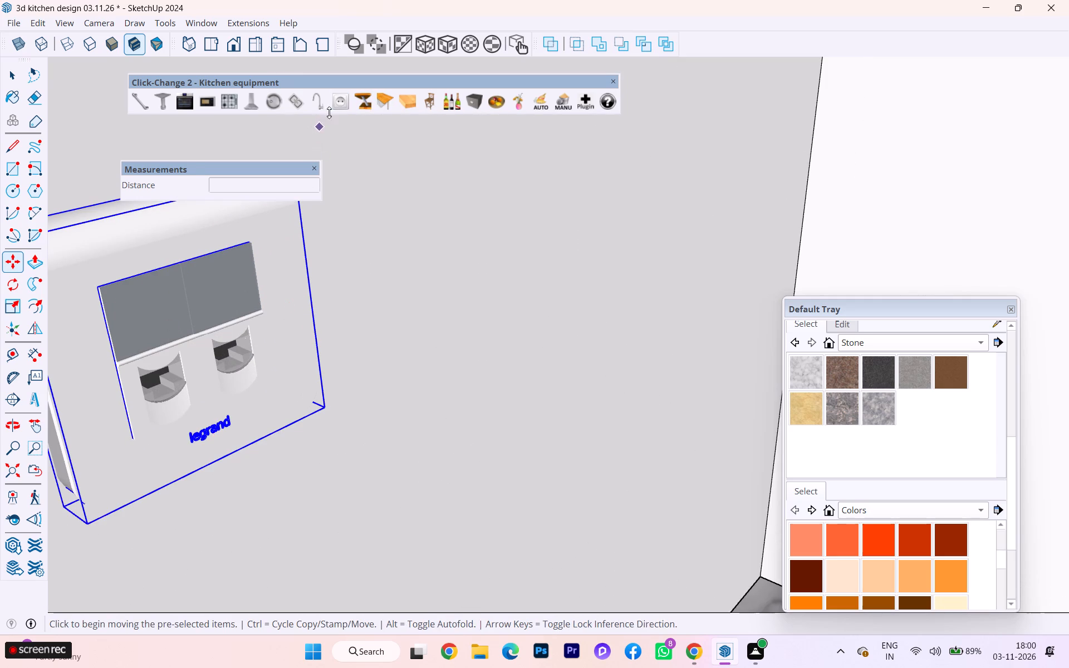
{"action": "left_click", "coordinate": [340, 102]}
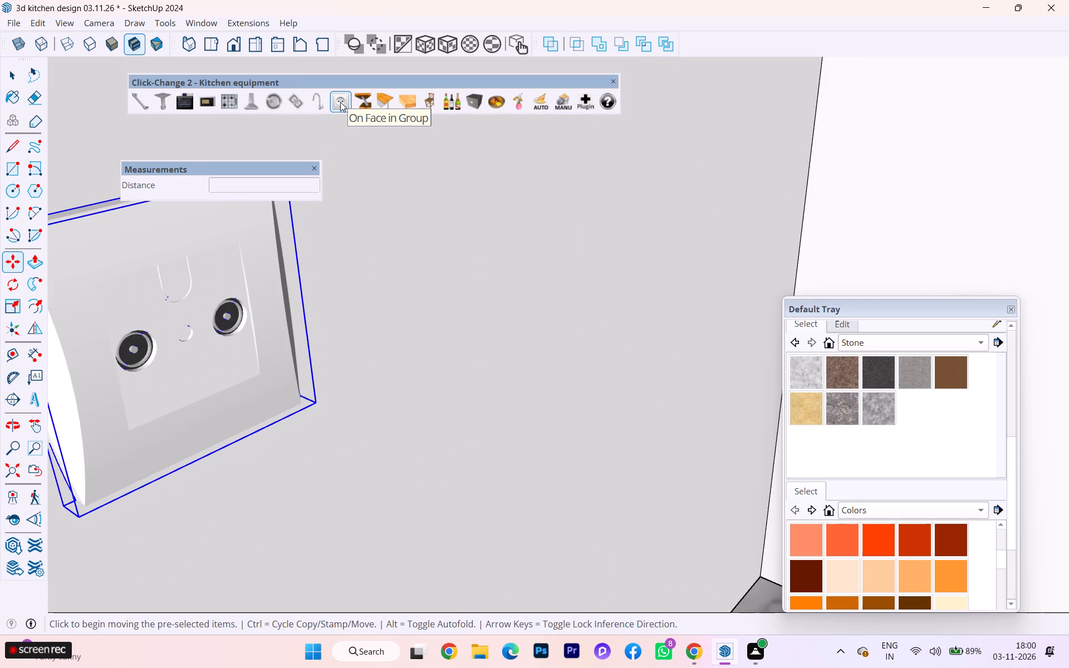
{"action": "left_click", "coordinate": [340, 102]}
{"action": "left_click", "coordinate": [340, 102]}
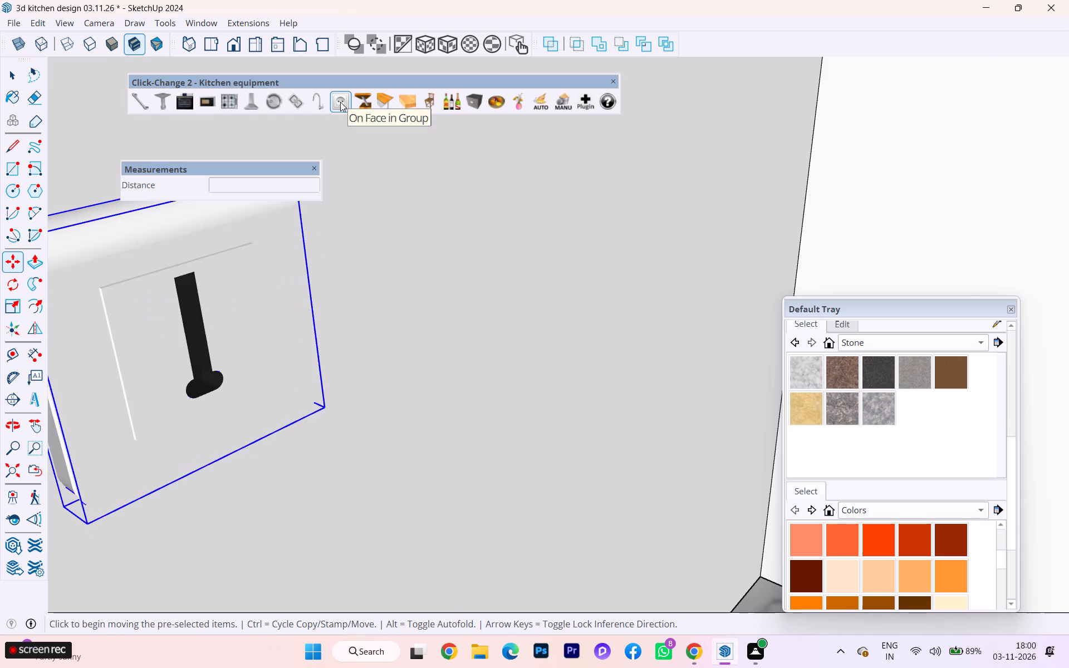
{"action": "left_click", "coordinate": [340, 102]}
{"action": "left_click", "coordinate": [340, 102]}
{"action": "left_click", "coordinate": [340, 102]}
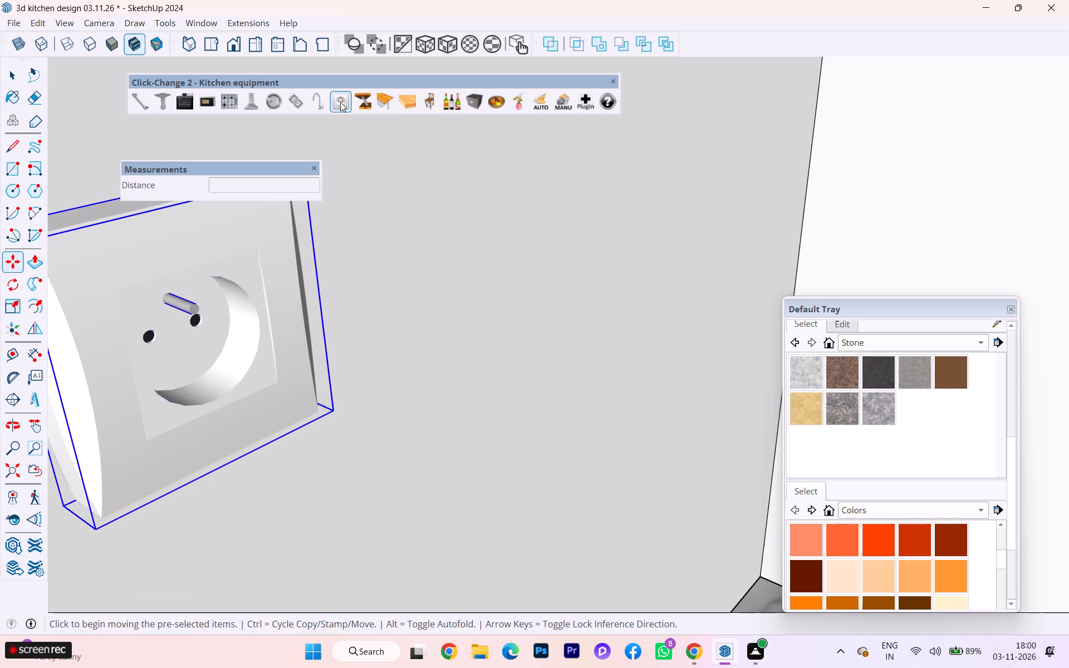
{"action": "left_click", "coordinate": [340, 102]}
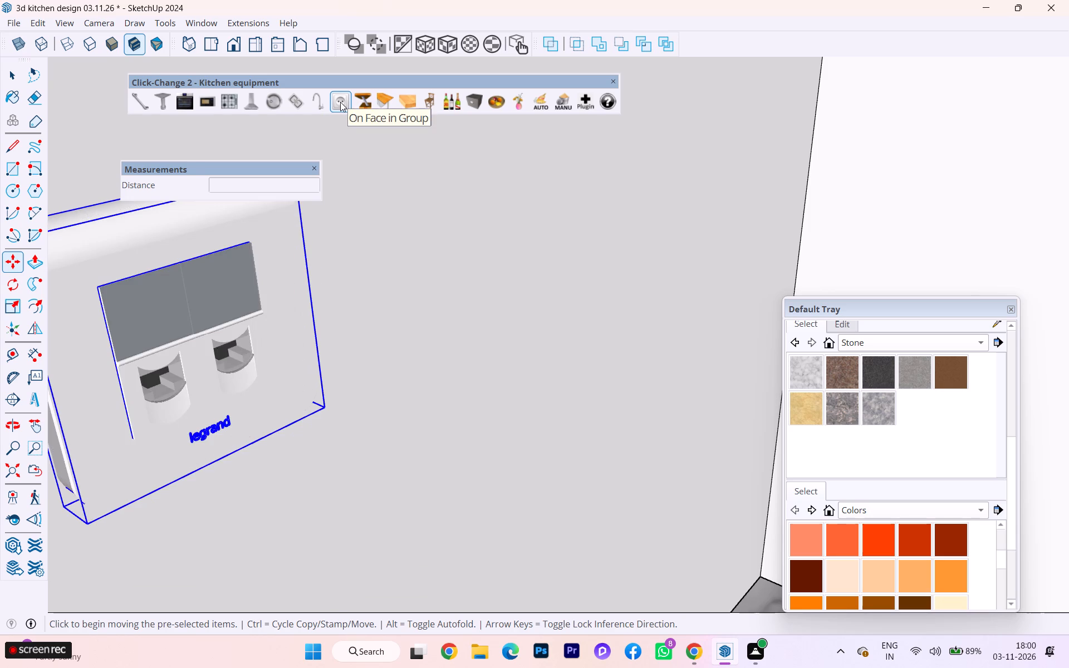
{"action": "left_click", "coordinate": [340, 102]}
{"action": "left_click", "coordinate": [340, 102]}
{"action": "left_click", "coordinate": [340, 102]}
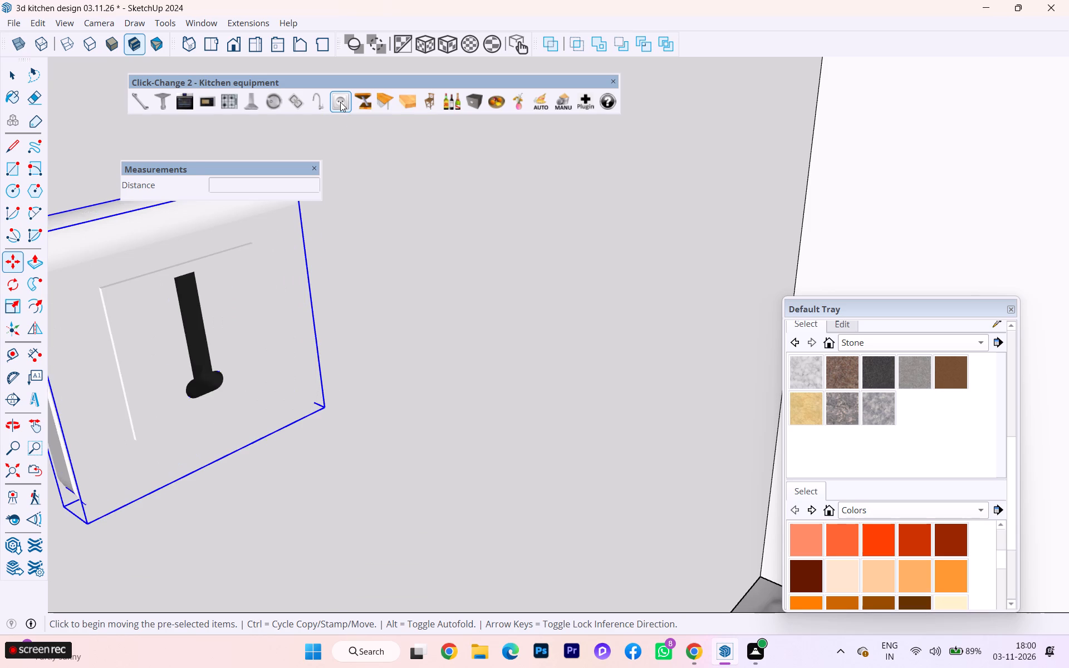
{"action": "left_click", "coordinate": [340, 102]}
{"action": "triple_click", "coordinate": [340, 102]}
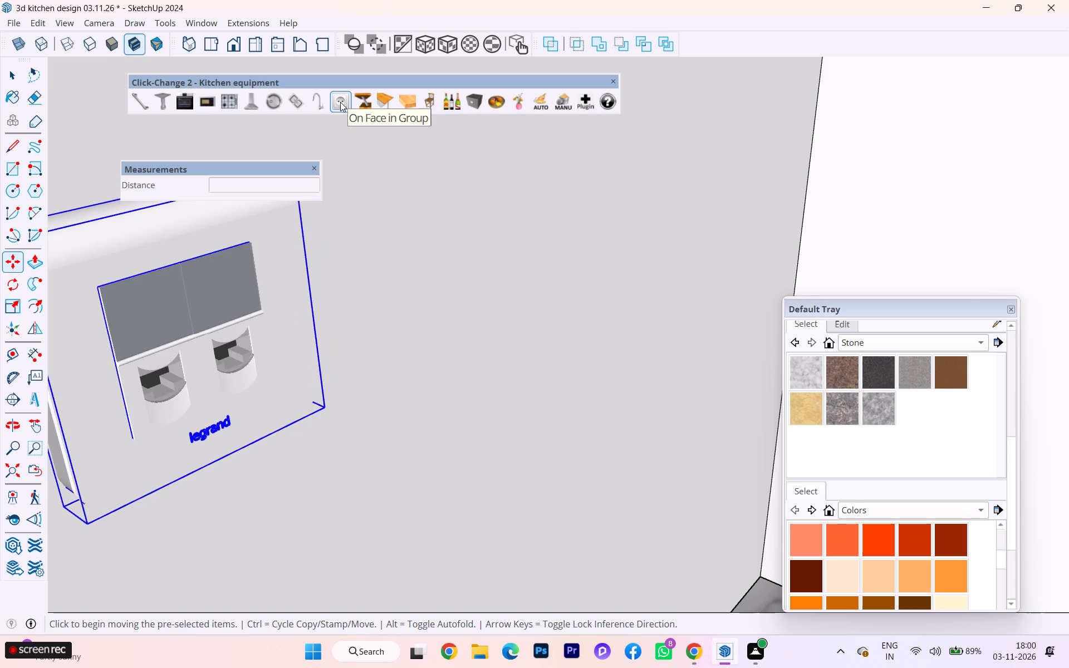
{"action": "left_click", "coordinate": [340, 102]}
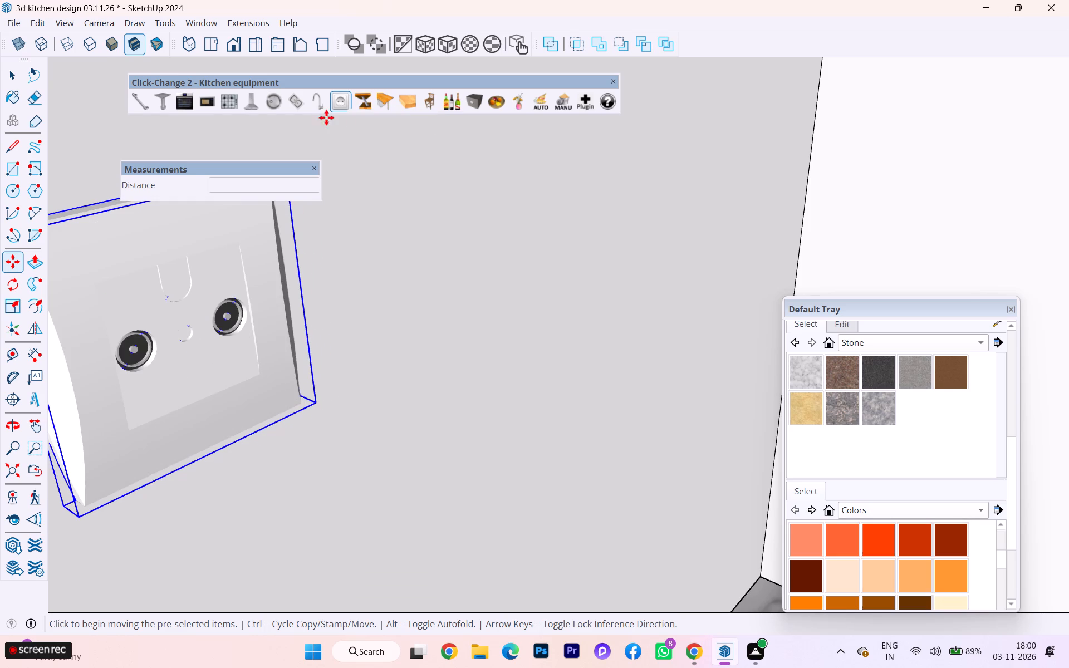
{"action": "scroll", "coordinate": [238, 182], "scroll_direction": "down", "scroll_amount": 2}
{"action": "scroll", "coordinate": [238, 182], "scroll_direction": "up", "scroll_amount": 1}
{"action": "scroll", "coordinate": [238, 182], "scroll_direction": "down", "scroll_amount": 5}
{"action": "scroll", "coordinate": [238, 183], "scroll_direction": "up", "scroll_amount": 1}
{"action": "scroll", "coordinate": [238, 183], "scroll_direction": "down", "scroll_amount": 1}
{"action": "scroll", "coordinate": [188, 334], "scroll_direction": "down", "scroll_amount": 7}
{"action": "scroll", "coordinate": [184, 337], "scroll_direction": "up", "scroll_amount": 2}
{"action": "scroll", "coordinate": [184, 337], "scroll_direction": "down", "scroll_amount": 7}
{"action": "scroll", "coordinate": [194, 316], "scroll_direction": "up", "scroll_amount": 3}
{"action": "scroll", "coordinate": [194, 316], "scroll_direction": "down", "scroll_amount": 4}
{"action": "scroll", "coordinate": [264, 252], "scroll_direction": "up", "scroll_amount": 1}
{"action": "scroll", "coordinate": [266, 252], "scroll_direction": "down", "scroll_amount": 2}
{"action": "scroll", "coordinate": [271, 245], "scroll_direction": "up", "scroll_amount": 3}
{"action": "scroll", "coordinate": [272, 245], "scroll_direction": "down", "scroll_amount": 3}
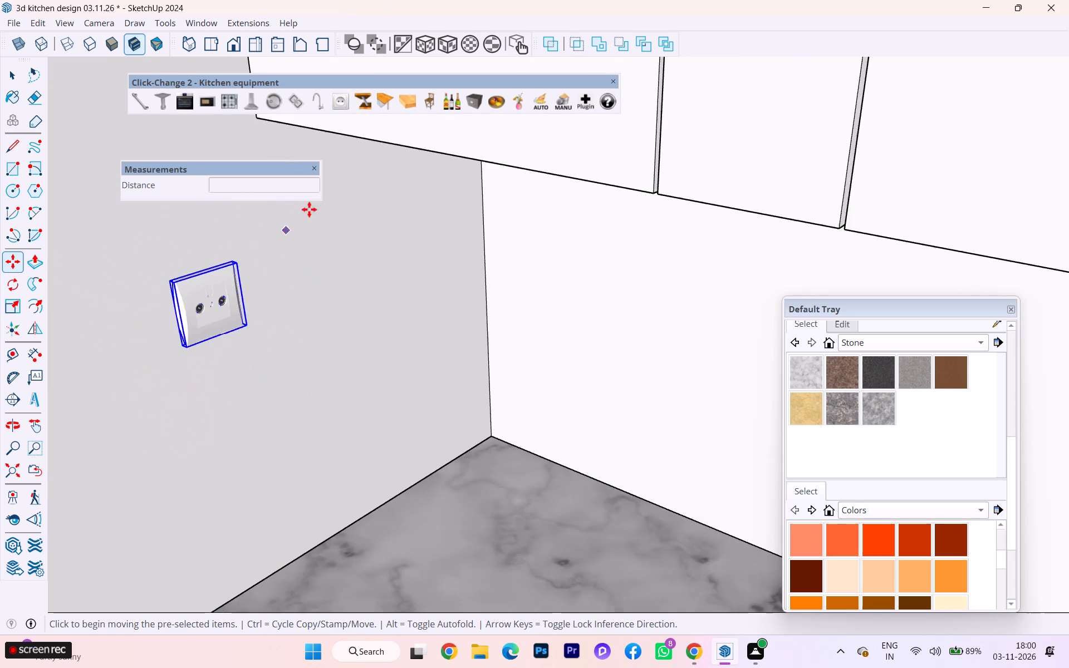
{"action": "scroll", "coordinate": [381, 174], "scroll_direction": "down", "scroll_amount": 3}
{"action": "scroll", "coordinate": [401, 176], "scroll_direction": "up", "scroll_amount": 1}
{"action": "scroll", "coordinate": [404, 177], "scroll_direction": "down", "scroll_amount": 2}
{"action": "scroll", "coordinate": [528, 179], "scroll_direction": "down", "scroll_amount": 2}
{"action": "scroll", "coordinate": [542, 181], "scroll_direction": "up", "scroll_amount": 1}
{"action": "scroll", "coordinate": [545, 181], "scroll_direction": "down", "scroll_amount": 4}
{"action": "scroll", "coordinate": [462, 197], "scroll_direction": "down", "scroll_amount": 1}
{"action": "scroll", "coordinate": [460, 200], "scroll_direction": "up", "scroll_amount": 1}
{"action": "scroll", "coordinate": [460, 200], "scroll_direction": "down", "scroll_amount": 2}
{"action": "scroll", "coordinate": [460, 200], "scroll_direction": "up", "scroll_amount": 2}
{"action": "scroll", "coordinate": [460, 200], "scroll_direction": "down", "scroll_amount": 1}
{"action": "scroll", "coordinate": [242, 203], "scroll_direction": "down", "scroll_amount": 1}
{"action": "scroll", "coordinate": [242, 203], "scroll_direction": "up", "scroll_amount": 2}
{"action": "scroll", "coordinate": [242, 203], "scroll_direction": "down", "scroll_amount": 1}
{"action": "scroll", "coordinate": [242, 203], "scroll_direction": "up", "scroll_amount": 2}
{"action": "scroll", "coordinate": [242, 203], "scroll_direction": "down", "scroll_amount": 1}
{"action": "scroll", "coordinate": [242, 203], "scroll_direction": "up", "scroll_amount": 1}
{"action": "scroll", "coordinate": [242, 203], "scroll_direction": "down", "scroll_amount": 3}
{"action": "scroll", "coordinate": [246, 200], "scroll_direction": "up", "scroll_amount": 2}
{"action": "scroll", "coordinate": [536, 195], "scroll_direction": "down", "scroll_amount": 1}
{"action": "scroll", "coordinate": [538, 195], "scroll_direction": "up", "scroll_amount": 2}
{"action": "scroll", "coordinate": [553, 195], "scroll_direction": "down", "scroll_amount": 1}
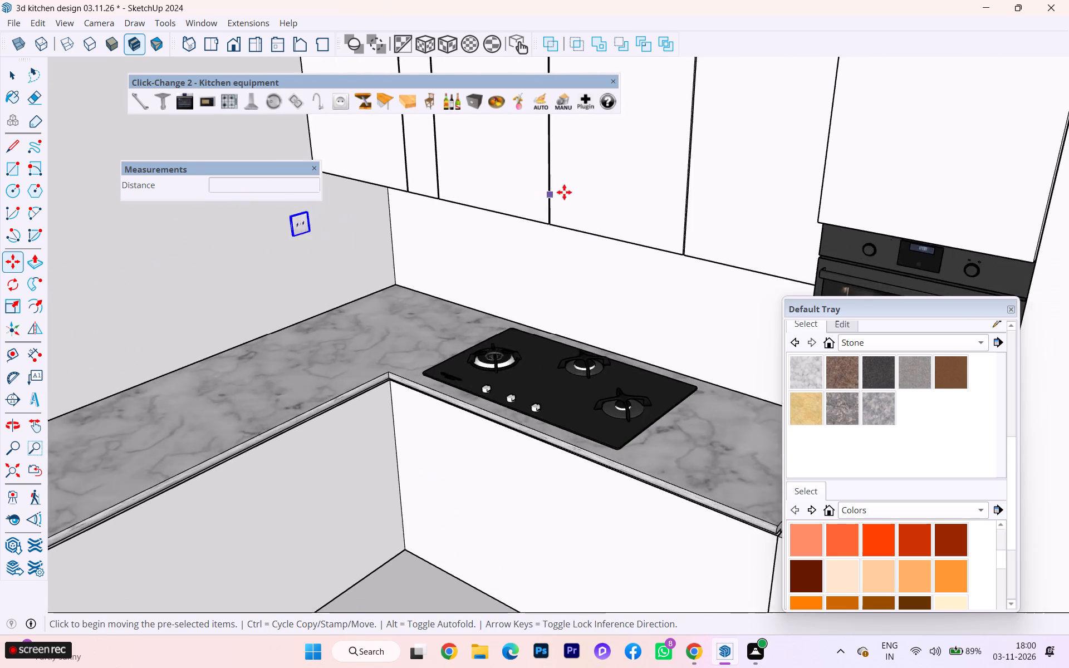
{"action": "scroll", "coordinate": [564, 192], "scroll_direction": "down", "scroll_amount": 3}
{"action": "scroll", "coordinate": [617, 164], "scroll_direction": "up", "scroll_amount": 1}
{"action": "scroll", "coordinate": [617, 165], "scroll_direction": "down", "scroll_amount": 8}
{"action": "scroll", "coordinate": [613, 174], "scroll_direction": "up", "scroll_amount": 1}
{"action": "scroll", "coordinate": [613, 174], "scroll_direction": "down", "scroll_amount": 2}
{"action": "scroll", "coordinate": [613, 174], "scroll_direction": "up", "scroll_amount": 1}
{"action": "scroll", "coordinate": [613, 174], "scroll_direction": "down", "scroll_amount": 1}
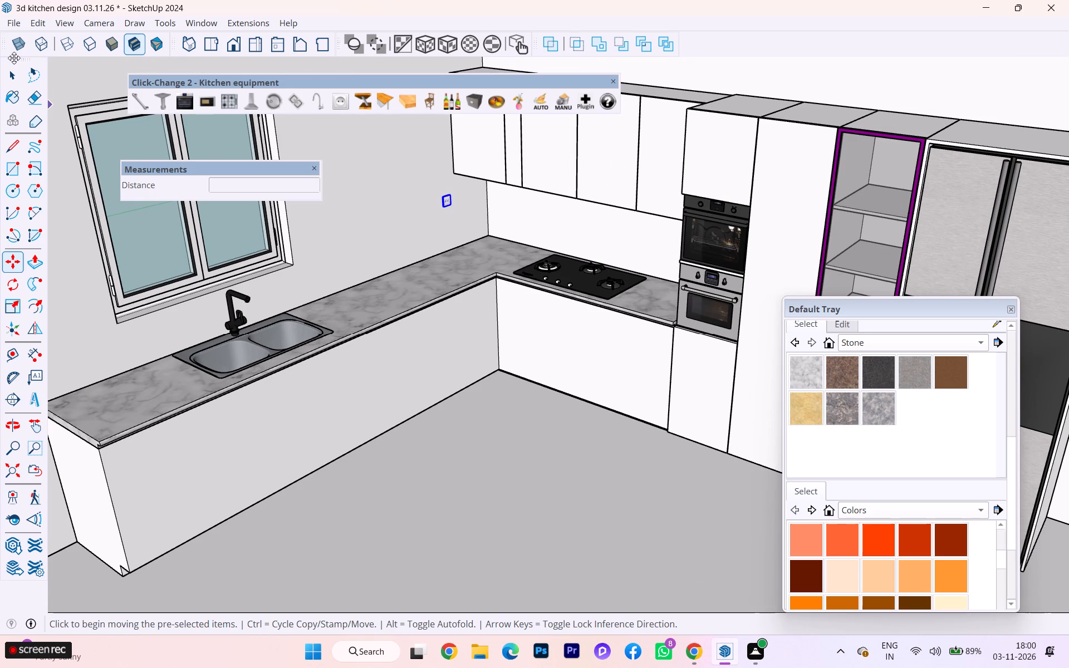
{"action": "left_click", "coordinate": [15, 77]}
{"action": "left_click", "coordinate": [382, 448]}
Examine the two-outlet wall plate up close and from different angles, checking how it sits on the wall above the worktop.
{"action": "scroll", "coordinate": [478, 228], "scroll_direction": "down", "scroll_amount": 1}
{"action": "scroll", "coordinate": [477, 228], "scroll_direction": "up", "scroll_amount": 7}
{"action": "scroll", "coordinate": [474, 220], "scroll_direction": "down", "scroll_amount": 1}
{"action": "scroll", "coordinate": [474, 217], "scroll_direction": "up", "scroll_amount": 7}
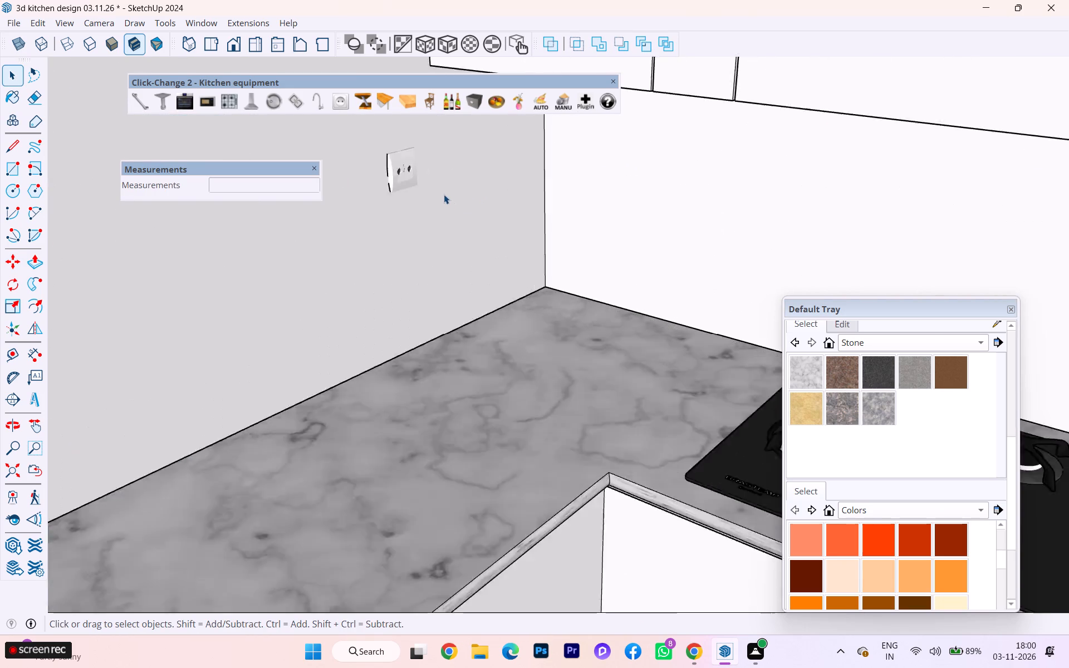
{"action": "scroll", "coordinate": [444, 194], "scroll_direction": "up", "scroll_amount": 7}
{"action": "scroll", "coordinate": [421, 183], "scroll_direction": "down", "scroll_amount": 2}
{"action": "scroll", "coordinate": [421, 183], "scroll_direction": "up", "scroll_amount": 4}
{"action": "scroll", "coordinate": [421, 180], "scroll_direction": "down", "scroll_amount": 1}
{"action": "scroll", "coordinate": [421, 179], "scroll_direction": "up", "scroll_amount": 2}
{"action": "scroll", "coordinate": [404, 170], "scroll_direction": "down", "scroll_amount": 1}
{"action": "scroll", "coordinate": [404, 170], "scroll_direction": "up", "scroll_amount": 4}
{"action": "scroll", "coordinate": [403, 170], "scroll_direction": "down", "scroll_amount": 1}
{"action": "scroll", "coordinate": [403, 170], "scroll_direction": "up", "scroll_amount": 6}
{"action": "scroll", "coordinate": [383, 155], "scroll_direction": "down", "scroll_amount": 3}
{"action": "scroll", "coordinate": [383, 154], "scroll_direction": "up", "scroll_amount": 4}
{"action": "scroll", "coordinate": [371, 145], "scroll_direction": "down", "scroll_amount": 1}
{"action": "middle_click_drag", "start_coordinate": [372, 145], "coordinate": [536, 226]}
{"action": "scroll", "coordinate": [372, 145], "scroll_direction": "up", "scroll_amount": 1}
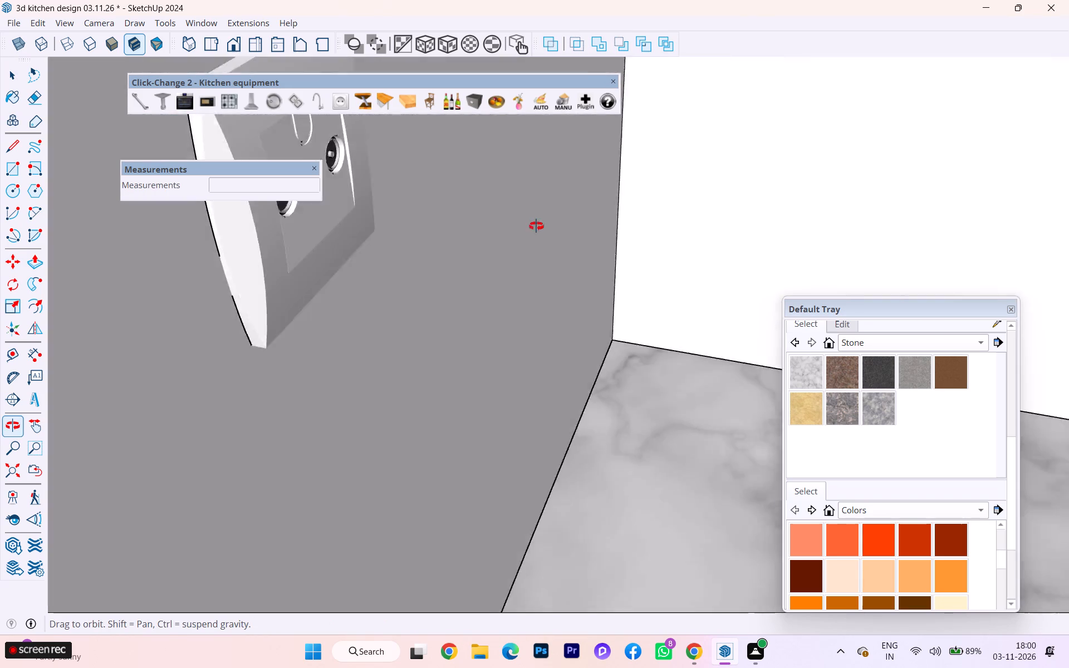
{"action": "middle_click_drag", "start_coordinate": [536, 226], "coordinate": [247, 207]}
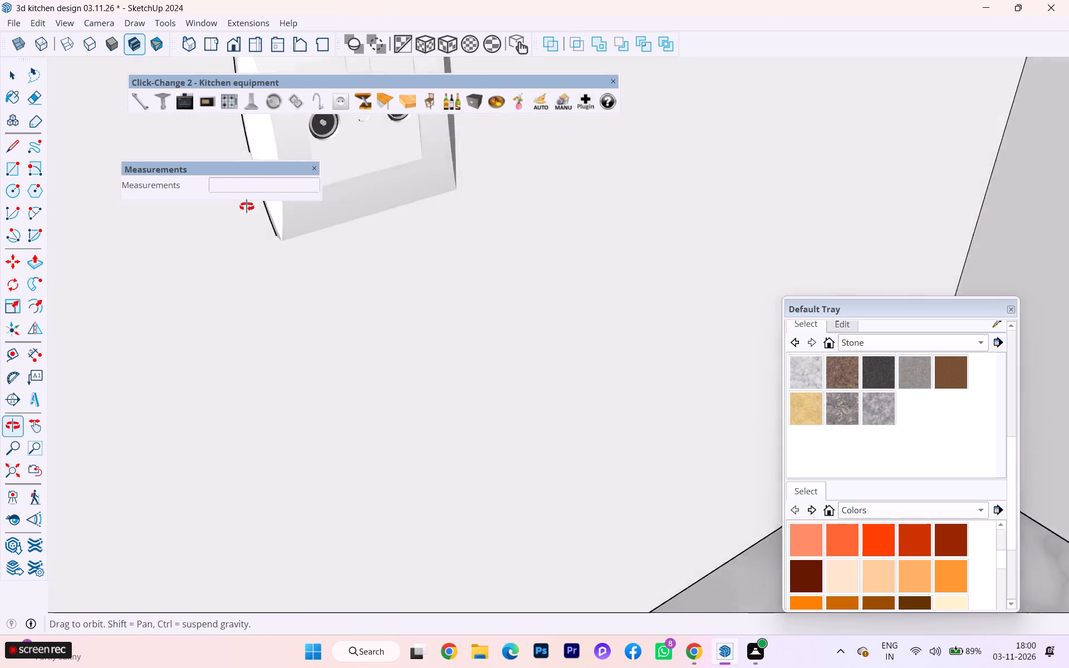
{"action": "middle_click_drag", "start_coordinate": [247, 207], "coordinate": [241, 206]}
{"action": "scroll", "coordinate": [413, 244], "scroll_direction": "down", "scroll_amount": 3}
{"action": "scroll", "coordinate": [428, 256], "scroll_direction": "up", "scroll_amount": 2}
{"action": "scroll", "coordinate": [430, 258], "scroll_direction": "down", "scroll_amount": 5}
{"action": "scroll", "coordinate": [432, 259], "scroll_direction": "up", "scroll_amount": 2}
{"action": "scroll", "coordinate": [432, 259], "scroll_direction": "down", "scroll_amount": 5}
{"action": "scroll", "coordinate": [316, 279], "scroll_direction": "up", "scroll_amount": 1}
{"action": "scroll", "coordinate": [316, 281], "scroll_direction": "down", "scroll_amount": 4}
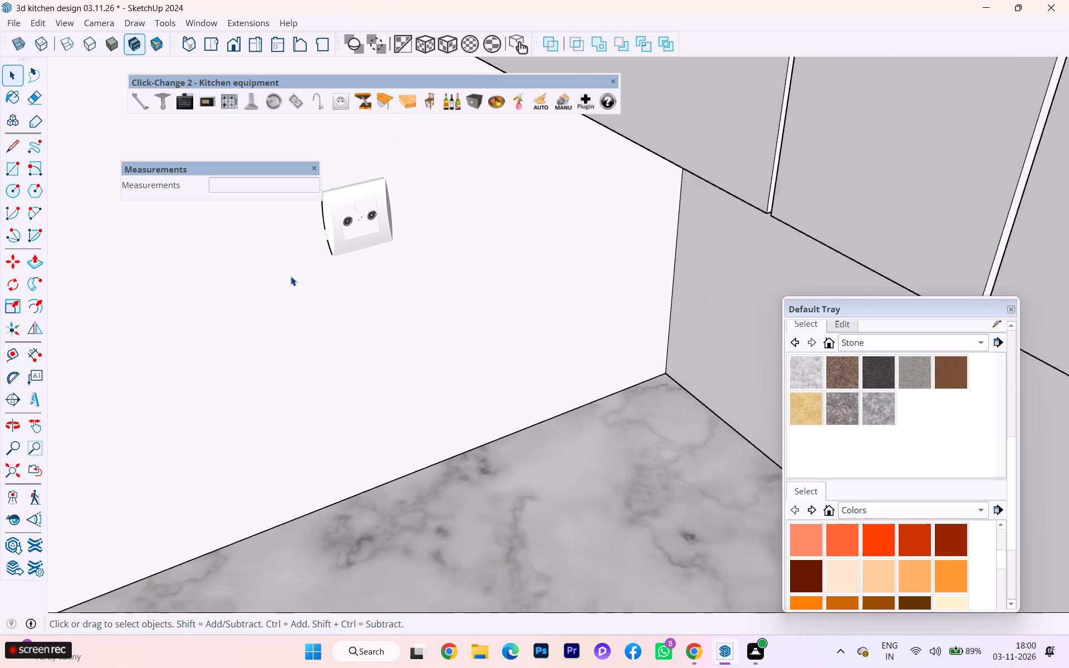
{"action": "scroll", "coordinate": [291, 276], "scroll_direction": "down", "scroll_amount": 5}
{"action": "scroll", "coordinate": [314, 279], "scroll_direction": "up", "scroll_amount": 1}
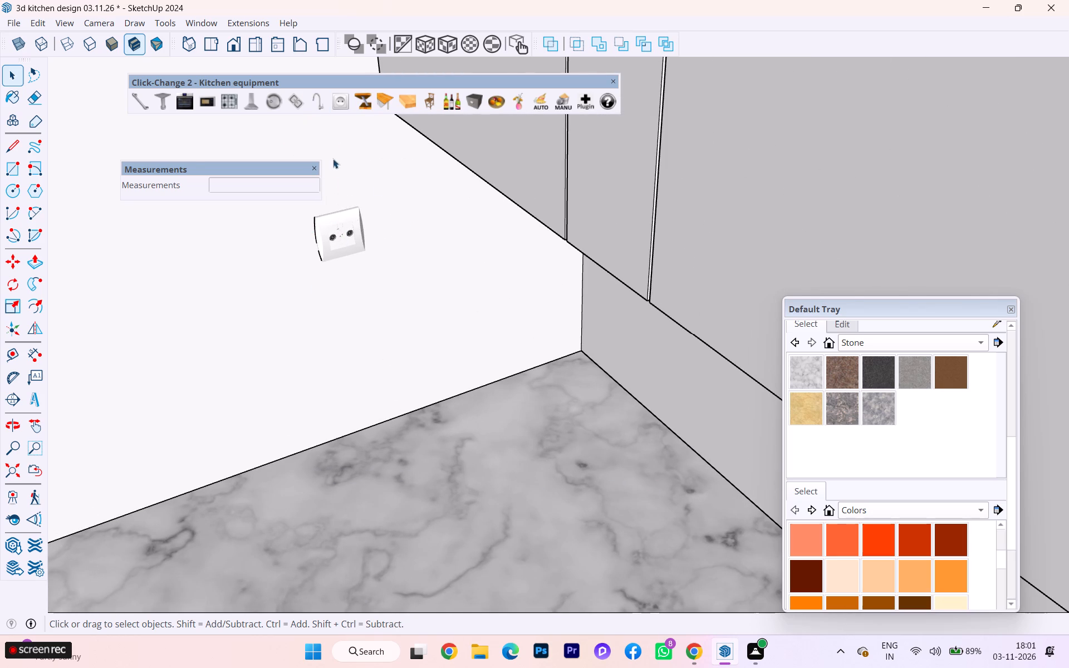
{"action": "scroll", "coordinate": [341, 176], "scroll_direction": "up", "scroll_amount": 8}
{"action": "scroll", "coordinate": [357, 196], "scroll_direction": "down", "scroll_amount": 1}
{"action": "scroll", "coordinate": [369, 199], "scroll_direction": "up", "scroll_amount": 2}
{"action": "scroll", "coordinate": [381, 198], "scroll_direction": "down", "scroll_amount": 1}
{"action": "scroll", "coordinate": [474, 112], "scroll_direction": "up", "scroll_amount": 2}
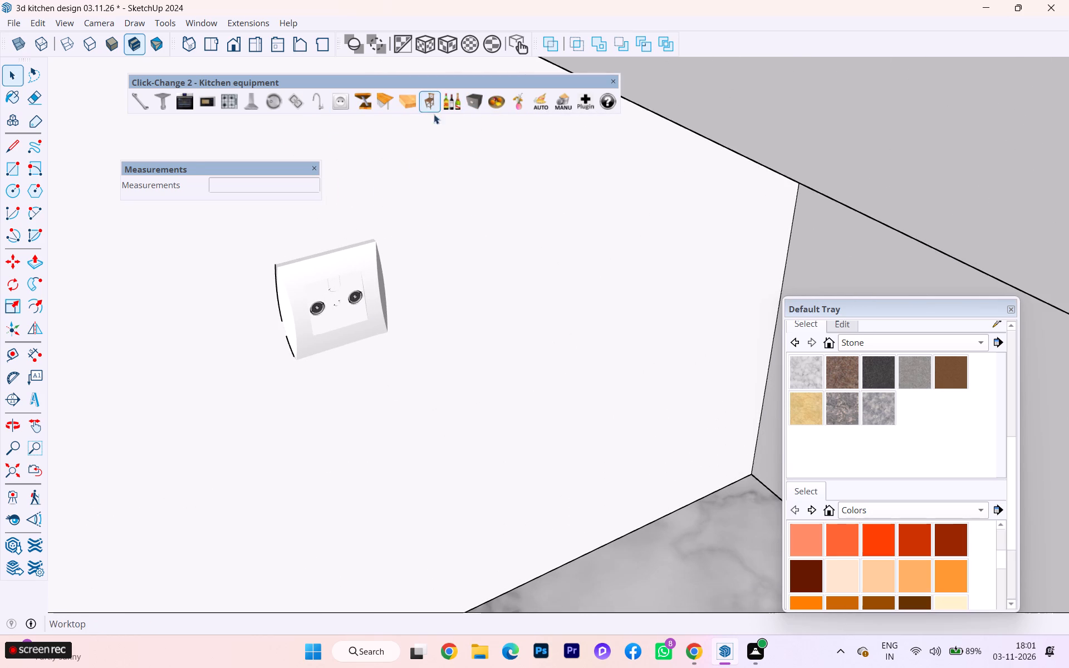
{"action": "scroll", "coordinate": [322, 200], "scroll_direction": "down", "scroll_amount": 3}
{"action": "scroll", "coordinate": [279, 222], "scroll_direction": "down", "scroll_amount": 3}
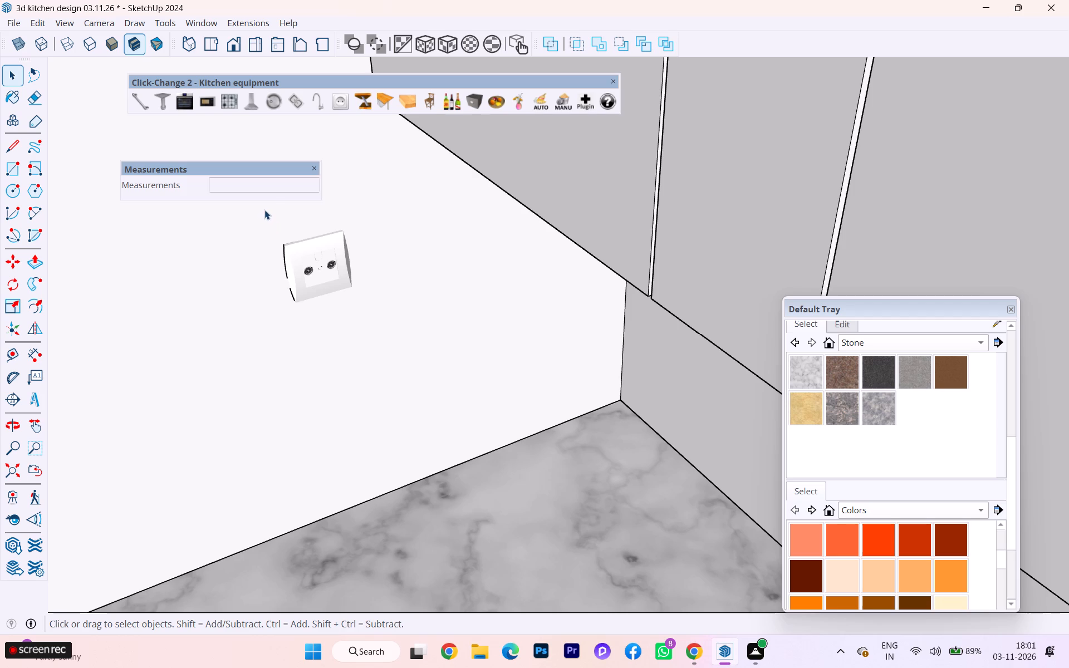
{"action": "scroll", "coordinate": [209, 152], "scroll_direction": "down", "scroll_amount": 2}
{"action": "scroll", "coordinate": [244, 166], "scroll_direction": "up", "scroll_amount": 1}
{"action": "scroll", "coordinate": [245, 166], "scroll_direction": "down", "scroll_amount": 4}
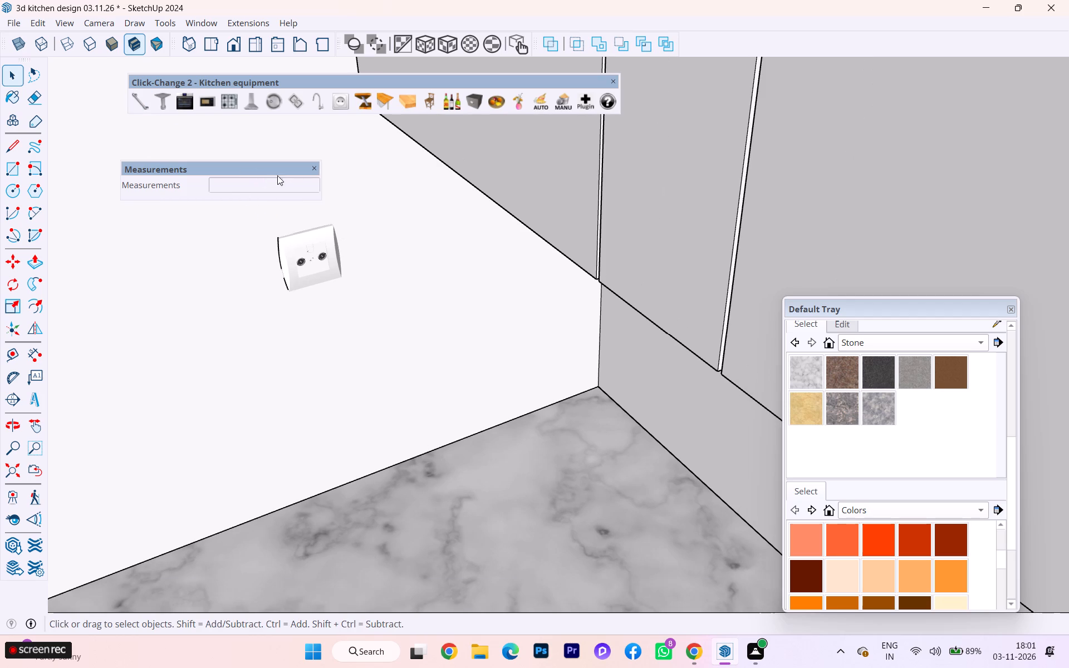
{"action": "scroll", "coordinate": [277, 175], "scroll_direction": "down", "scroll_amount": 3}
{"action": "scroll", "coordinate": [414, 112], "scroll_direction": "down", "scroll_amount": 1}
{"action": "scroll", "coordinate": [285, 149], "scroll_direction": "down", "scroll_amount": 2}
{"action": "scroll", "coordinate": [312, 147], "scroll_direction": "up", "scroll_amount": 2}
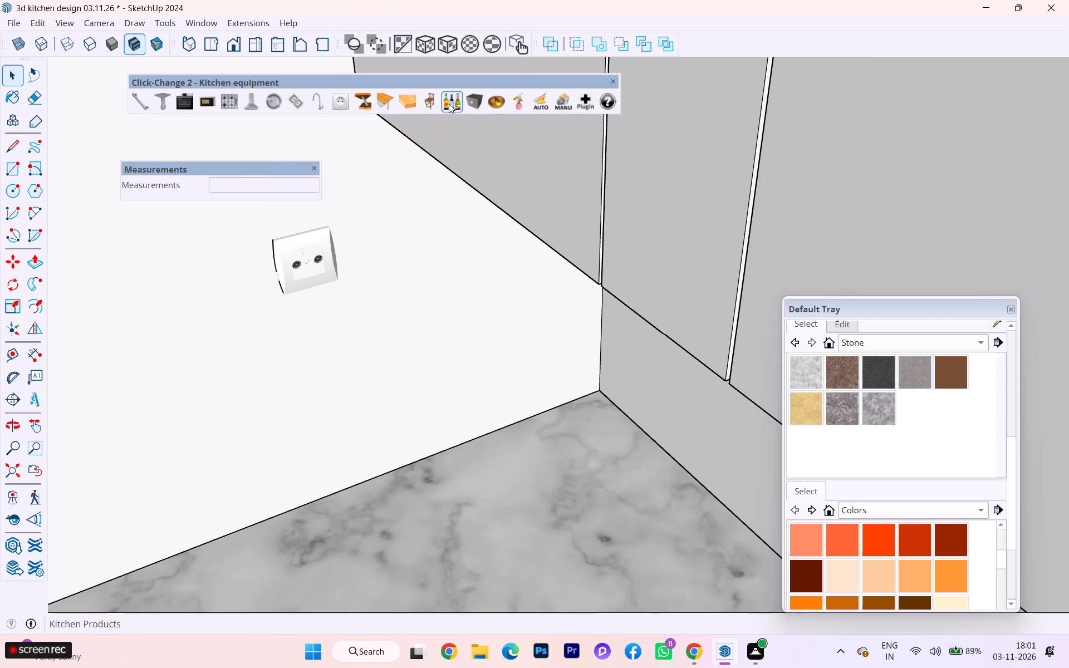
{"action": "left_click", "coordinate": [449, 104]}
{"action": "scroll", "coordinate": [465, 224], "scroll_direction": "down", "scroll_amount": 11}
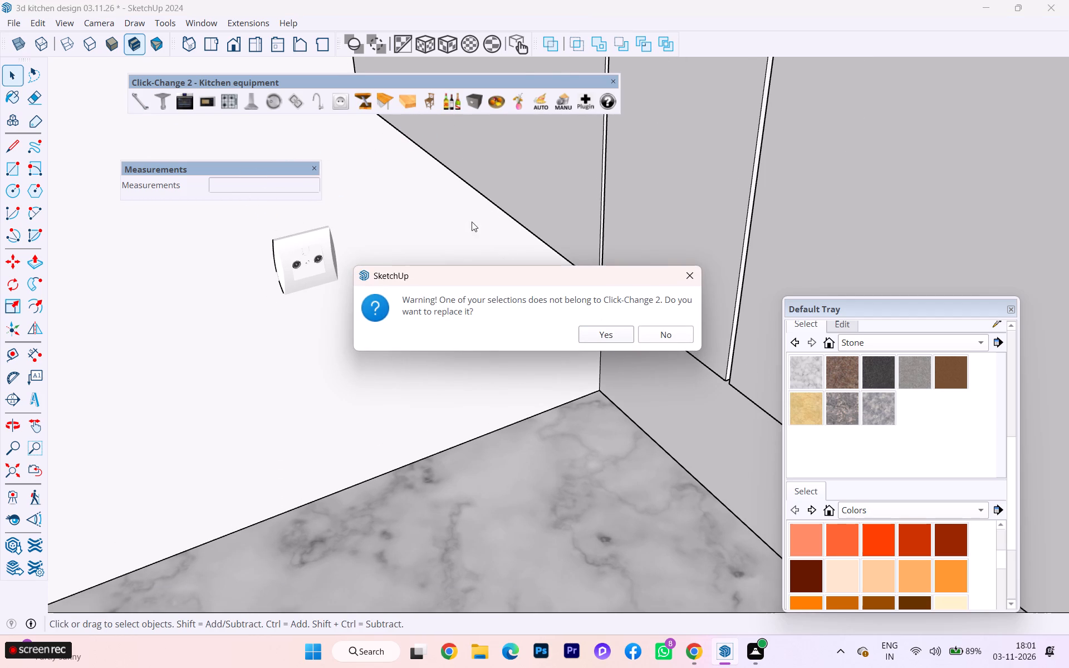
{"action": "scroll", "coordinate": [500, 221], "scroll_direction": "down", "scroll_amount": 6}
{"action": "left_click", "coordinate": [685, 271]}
Place a Kitchen Products wine bottle in the top compartment of the purple-framed tall shelf cabinet beside the fridge.
{"action": "scroll", "coordinate": [525, 258], "scroll_direction": "down", "scroll_amount": 9}
{"action": "scroll", "coordinate": [504, 234], "scroll_direction": "up", "scroll_amount": 1}
{"action": "scroll", "coordinate": [504, 235], "scroll_direction": "down", "scroll_amount": 1}
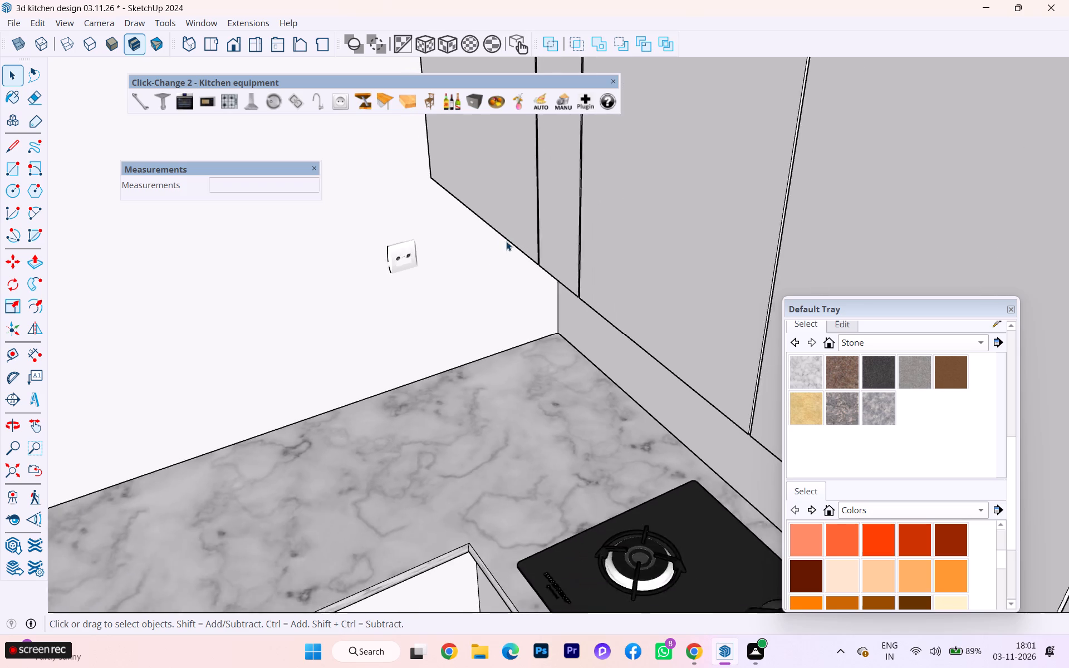
{"action": "scroll", "coordinate": [506, 241], "scroll_direction": "down", "scroll_amount": 4}
{"action": "scroll", "coordinate": [484, 249], "scroll_direction": "up", "scroll_amount": 3}
{"action": "scroll", "coordinate": [484, 249], "scroll_direction": "down", "scroll_amount": 2}
{"action": "scroll", "coordinate": [484, 249], "scroll_direction": "up", "scroll_amount": 1}
{"action": "scroll", "coordinate": [484, 249], "scroll_direction": "down", "scroll_amount": 5}
{"action": "scroll", "coordinate": [501, 242], "scroll_direction": "up", "scroll_amount": 1}
{"action": "scroll", "coordinate": [503, 242], "scroll_direction": "down", "scroll_amount": 6}
{"action": "scroll", "coordinate": [555, 244], "scroll_direction": "up", "scroll_amount": 4}
{"action": "scroll", "coordinate": [641, 250], "scroll_direction": "down", "scroll_amount": 4}
{"action": "scroll", "coordinate": [641, 250], "scroll_direction": "up", "scroll_amount": 3}
{"action": "scroll", "coordinate": [656, 247], "scroll_direction": "down", "scroll_amount": 8}
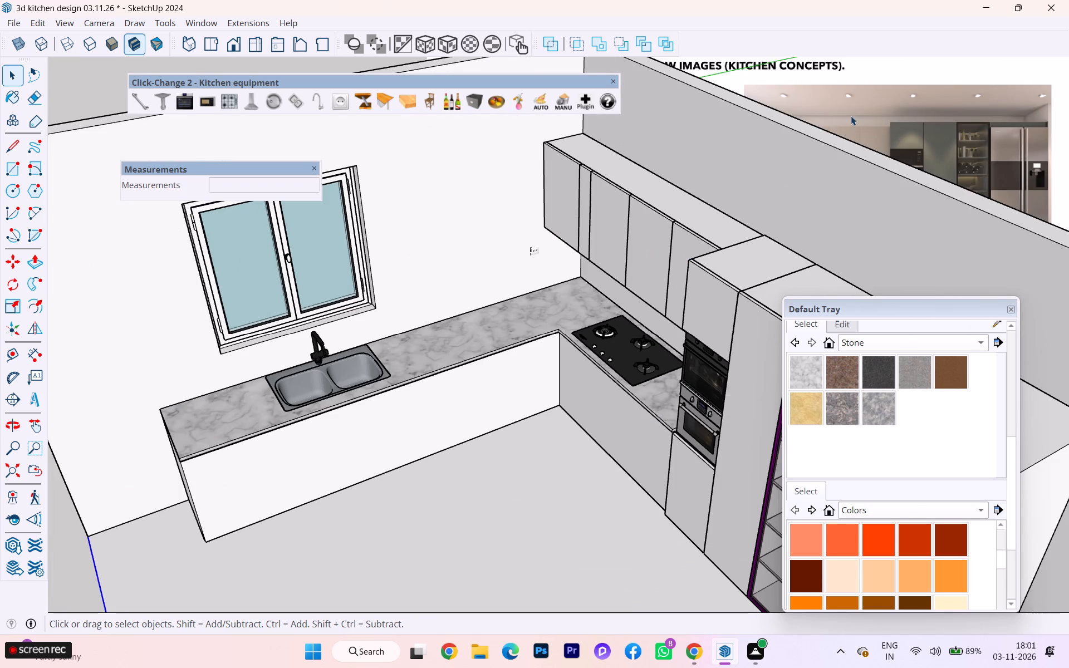
{"action": "left_click", "coordinate": [864, 102]}
{"action": "left_click", "coordinate": [452, 94]}
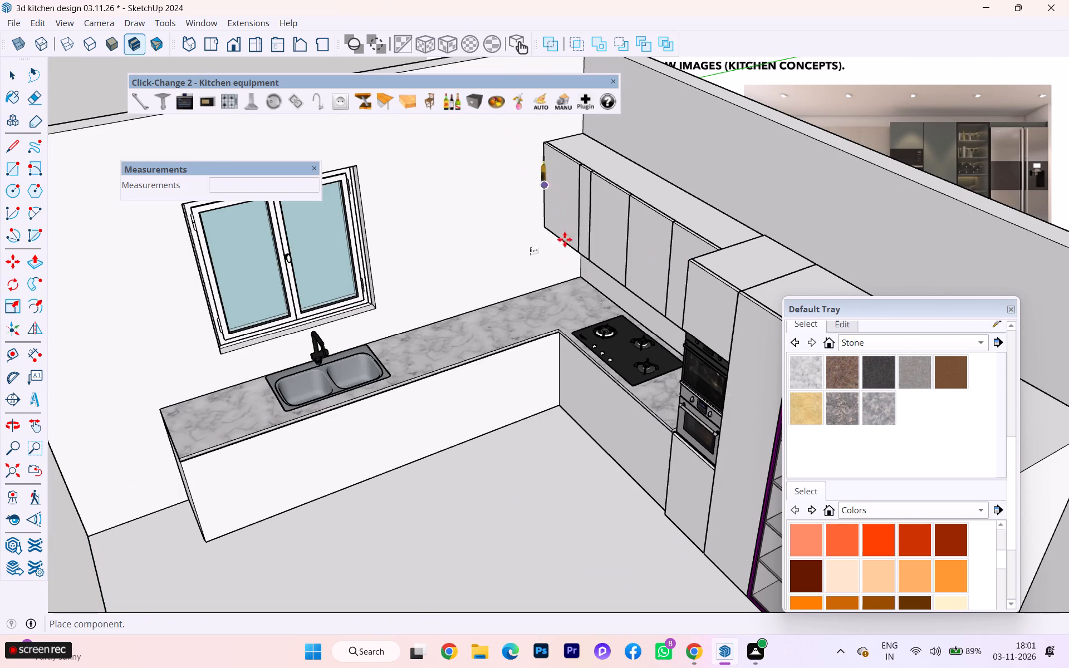
{"action": "scroll", "coordinate": [538, 338], "scroll_direction": "down", "scroll_amount": 3}
{"action": "scroll", "coordinate": [513, 342], "scroll_direction": "up", "scroll_amount": 2}
{"action": "scroll", "coordinate": [513, 342], "scroll_direction": "down", "scroll_amount": 4}
{"action": "middle_click_drag", "start_coordinate": [694, 423], "coordinate": [841, 379]}
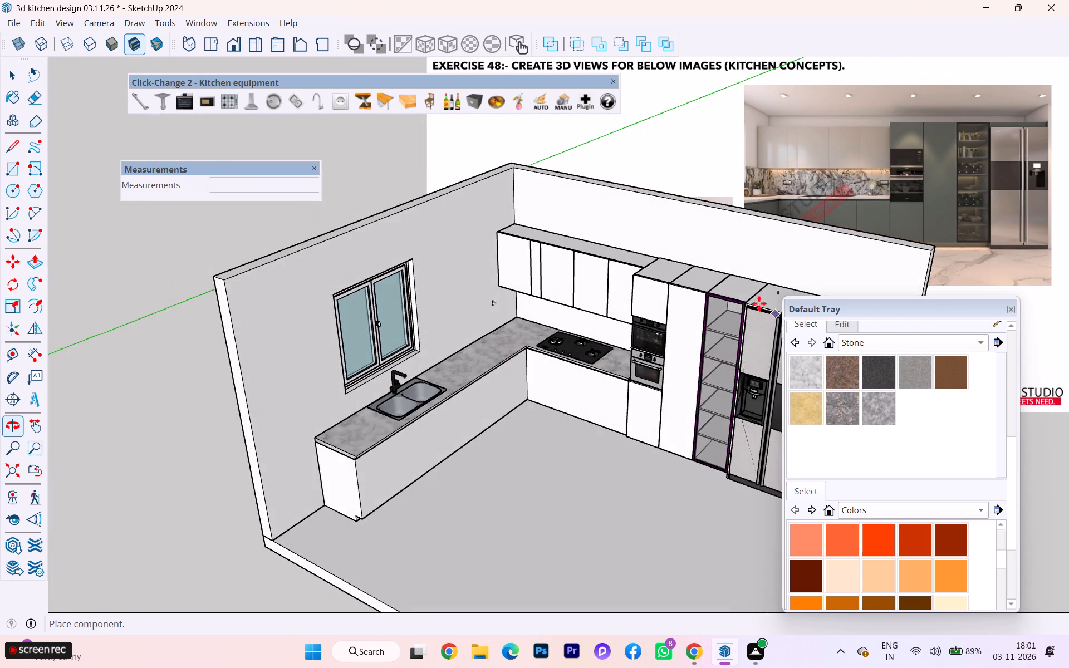
{"action": "scroll", "coordinate": [735, 293], "scroll_direction": "up", "scroll_amount": 6}
{"action": "scroll", "coordinate": [714, 352], "scroll_direction": "up", "scroll_amount": 13}
{"action": "scroll", "coordinate": [716, 352], "scroll_direction": "down", "scroll_amount": 1}
{"action": "scroll", "coordinate": [718, 351], "scroll_direction": "up", "scroll_amount": 1}
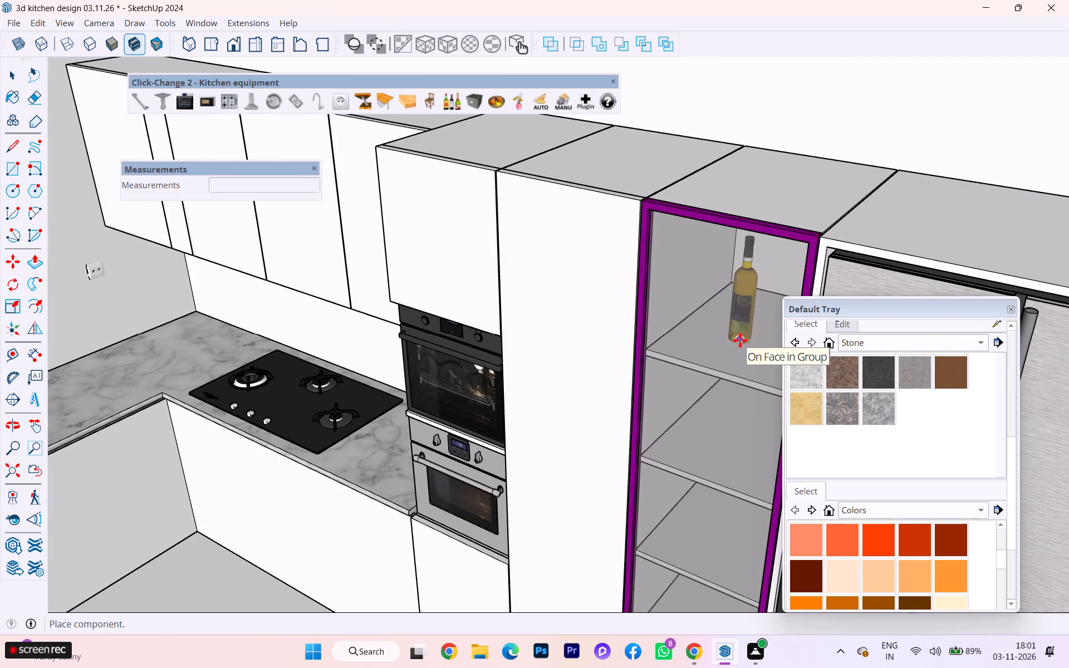
{"action": "left_click", "coordinate": [740, 340]}
Move the bottle about 1 3/16" and a further 5 3/4", down towards the cabinet's top shelf.
{"action": "scroll", "coordinate": [711, 311], "scroll_direction": "down", "scroll_amount": 1}
{"action": "middle_click_drag", "start_coordinate": [711, 311], "coordinate": [811, 233]}
{"action": "scroll", "coordinate": [822, 250], "scroll_direction": "up", "scroll_amount": 5}
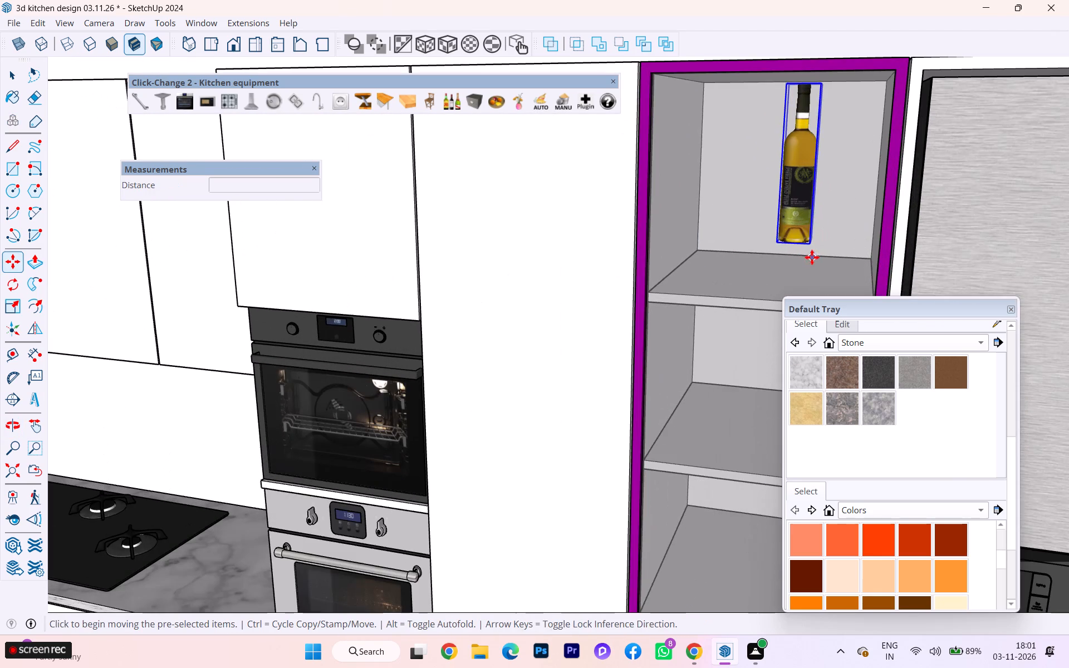
{"action": "left_click", "coordinate": [815, 244]}
{"action": "left_click", "coordinate": [812, 261]}
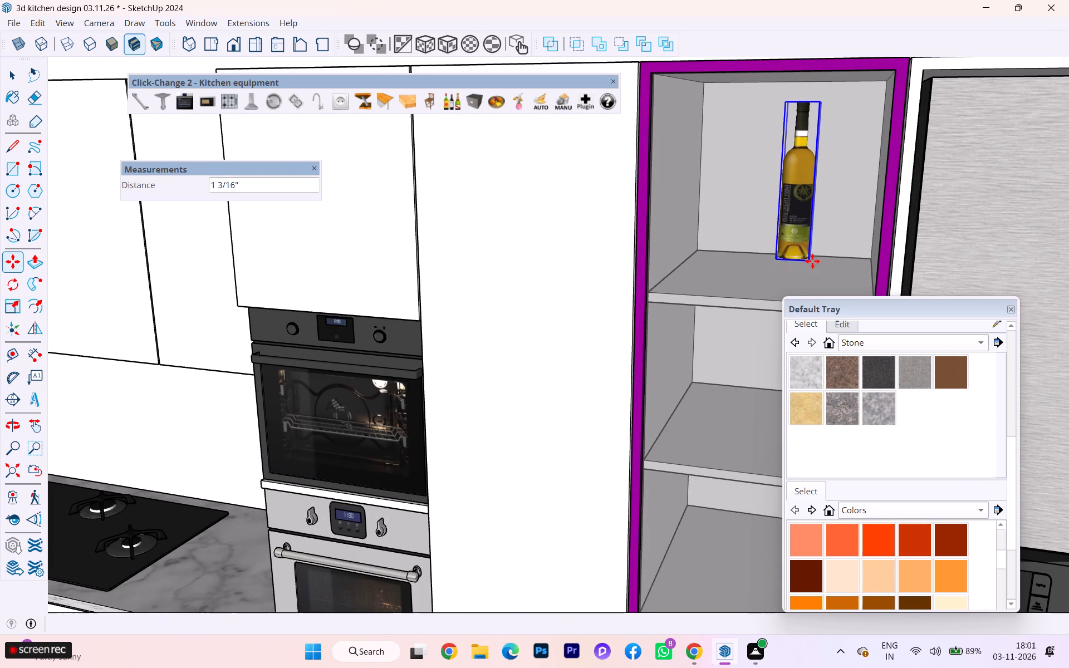
{"action": "middle_click_drag", "start_coordinate": [811, 263], "coordinate": [620, 159]}
{"action": "left_click", "coordinate": [638, 169]}
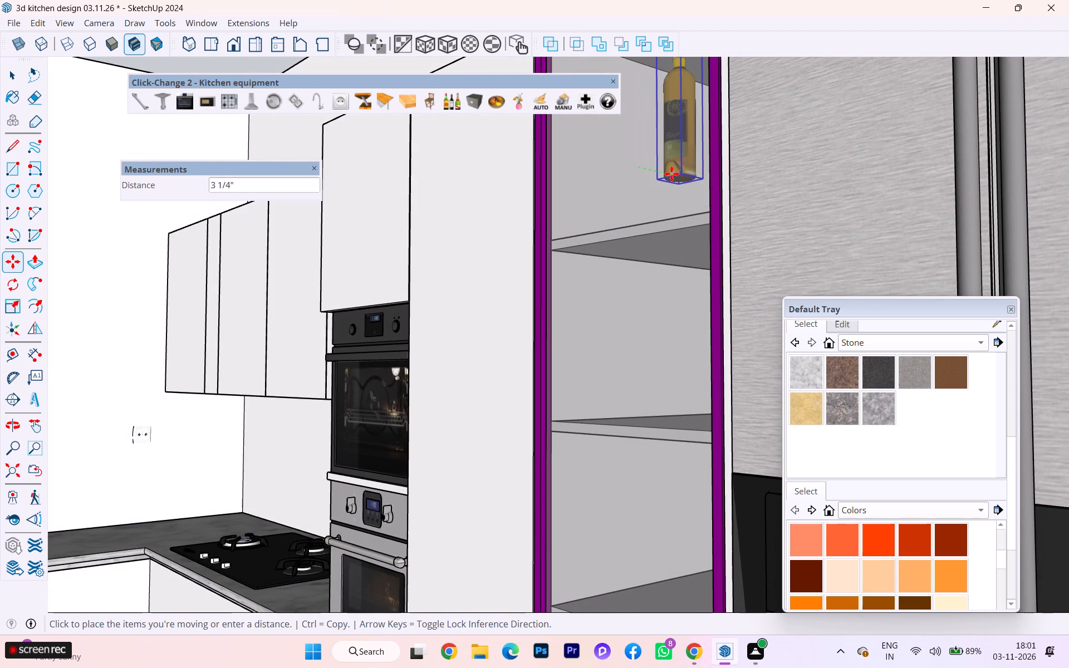
{"action": "left_click", "coordinate": [700, 215]}
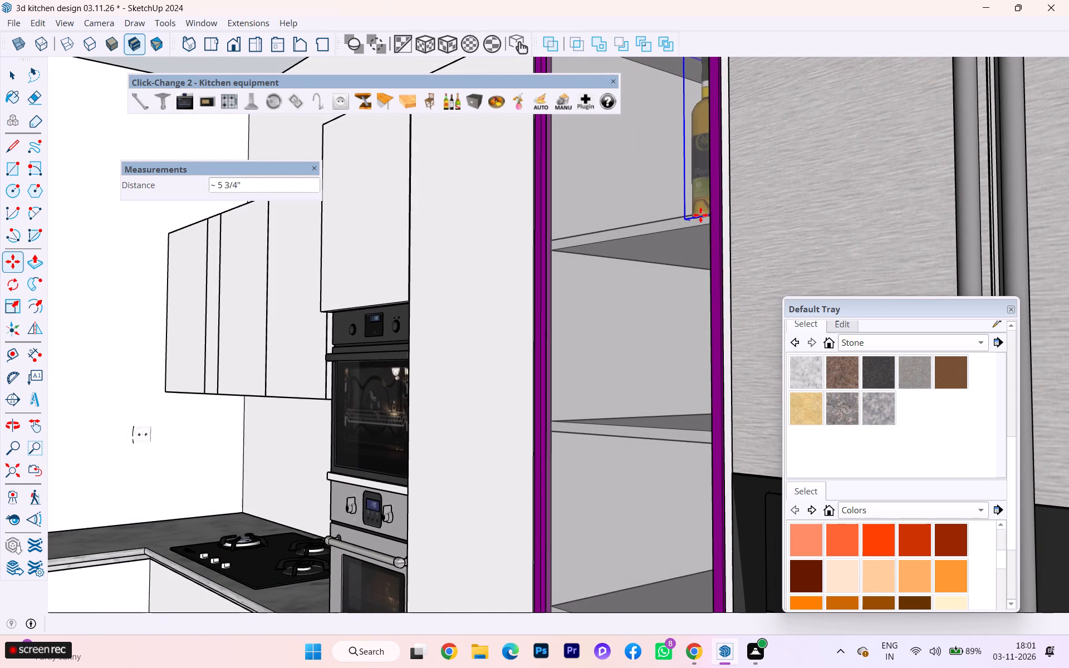
Move the bottle about 1' 2 1/16" deeper into the top compartment, towards the cabinet's back.
{"action": "scroll", "coordinate": [697, 229], "scroll_direction": "down", "scroll_amount": 1}
{"action": "middle_click_drag", "start_coordinate": [695, 235], "coordinate": [840, 397]}
{"action": "scroll", "coordinate": [622, 229], "scroll_direction": "down", "scroll_amount": 4}
{"action": "scroll", "coordinate": [572, 215], "scroll_direction": "up", "scroll_amount": 1}
{"action": "middle_click_drag", "start_coordinate": [578, 219], "coordinate": [702, 237]}
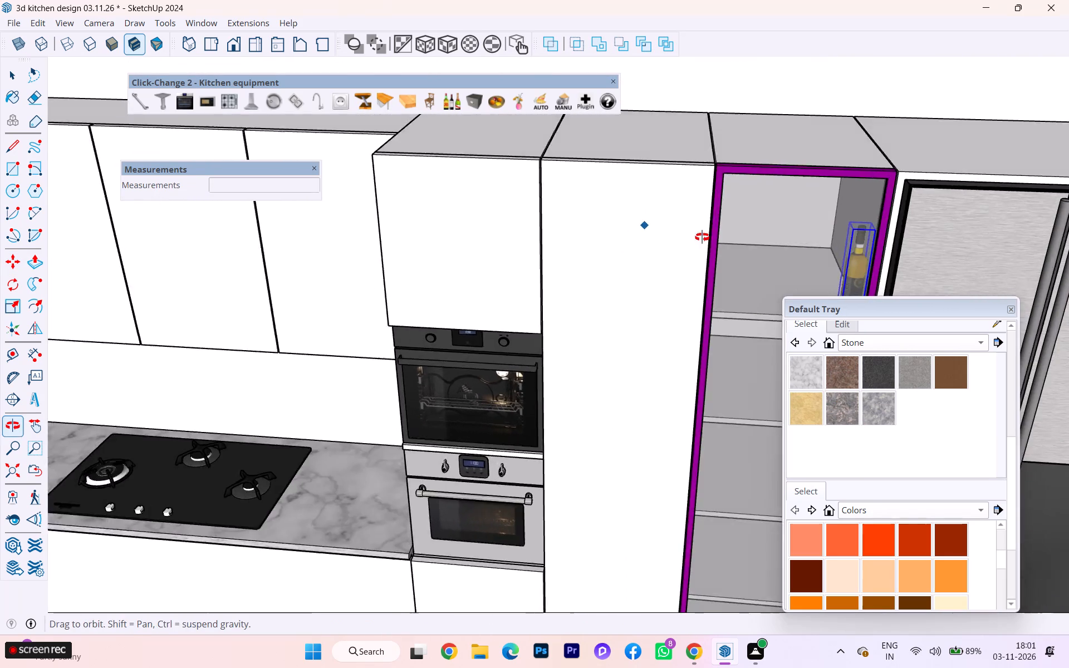
{"action": "middle_click_drag", "start_coordinate": [702, 237], "coordinate": [834, 218]}
{"action": "left_click", "coordinate": [856, 225]}
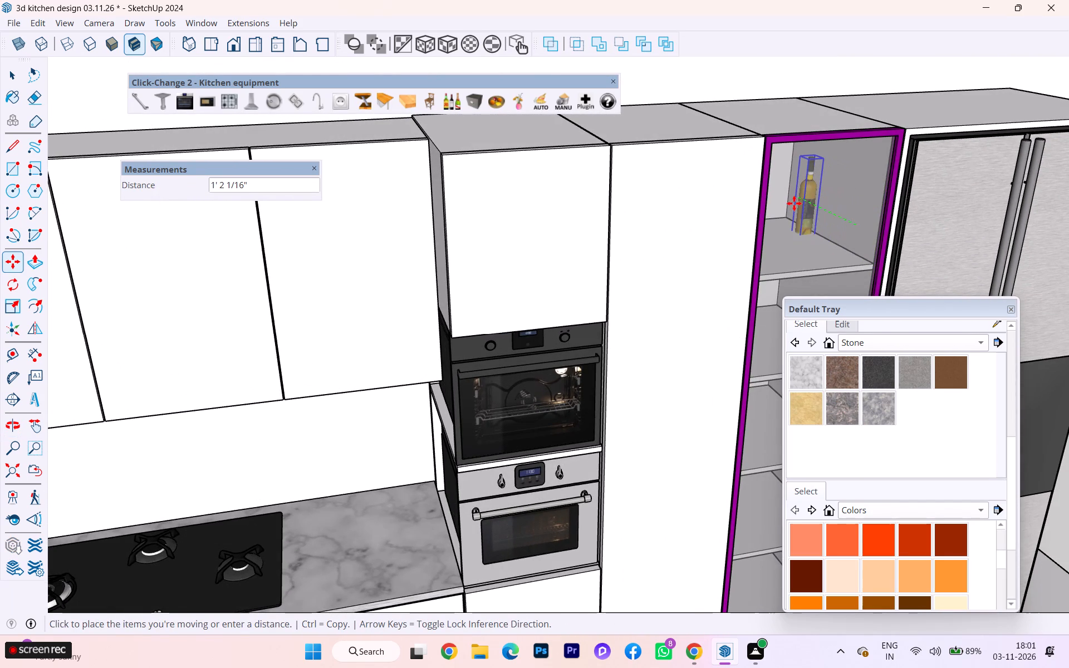
{"action": "left_click", "coordinate": [794, 203]}
Fine-tune the bottle's position by about 7/8", and lower it vertically about 7/16" onto the top shelf.
{"action": "scroll", "coordinate": [798, 226], "scroll_direction": "up", "scroll_amount": 1}
{"action": "scroll", "coordinate": [798, 226], "scroll_direction": "down", "scroll_amount": 1}
{"action": "scroll", "coordinate": [798, 226], "scroll_direction": "up", "scroll_amount": 7}
{"action": "scroll", "coordinate": [805, 237], "scroll_direction": "down", "scroll_amount": 2}
{"action": "scroll", "coordinate": [805, 237], "scroll_direction": "up", "scroll_amount": 1}
{"action": "scroll", "coordinate": [805, 237], "scroll_direction": "down", "scroll_amount": 2}
{"action": "scroll", "coordinate": [805, 237], "scroll_direction": "up", "scroll_amount": 4}
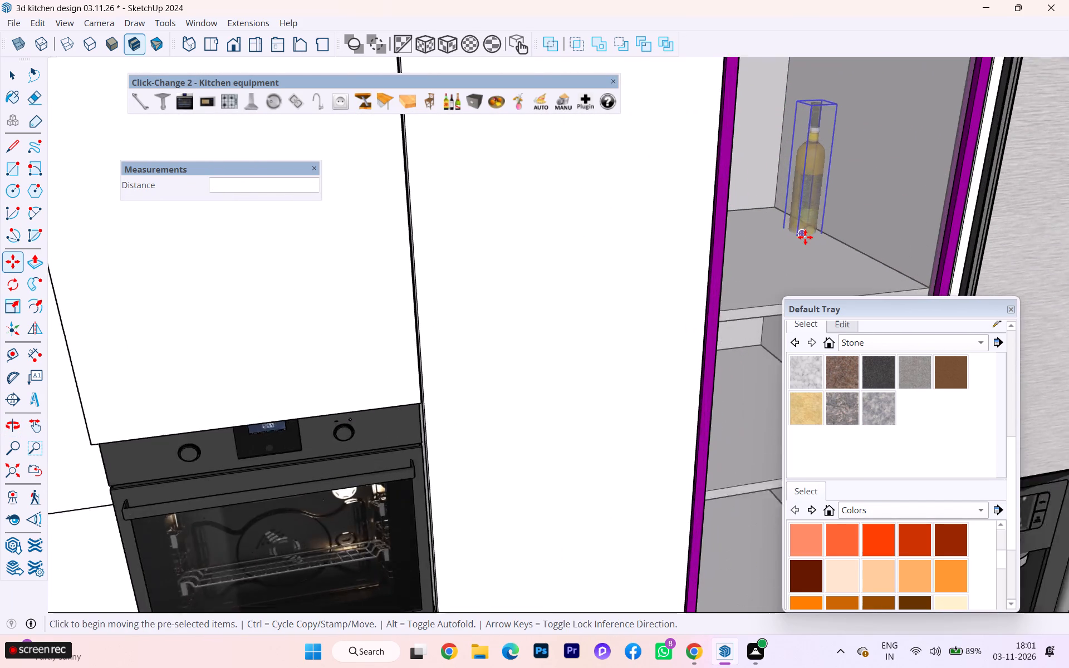
{"action": "scroll", "coordinate": [806, 236], "scroll_direction": "down", "scroll_amount": 1}
{"action": "scroll", "coordinate": [806, 236], "scroll_direction": "up", "scroll_amount": 3}
{"action": "left_click", "coordinate": [806, 235]}
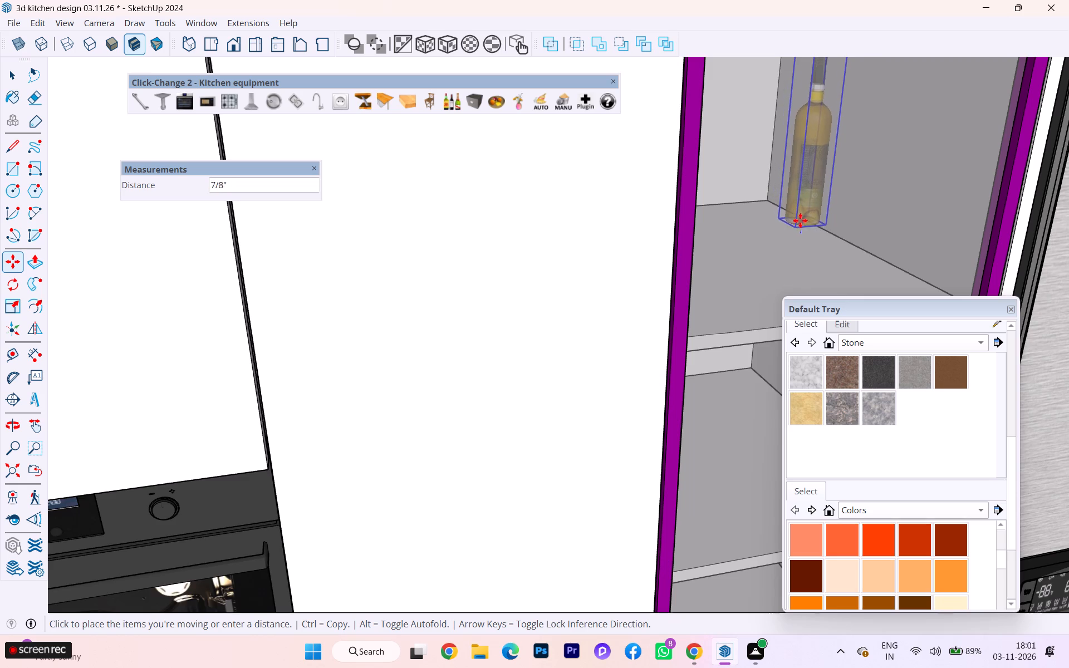
{"action": "left_click", "coordinate": [800, 223]}
{"action": "middle_click_drag", "start_coordinate": [812, 228], "coordinate": [757, 135]}
{"action": "left_click", "coordinate": [803, 233]}
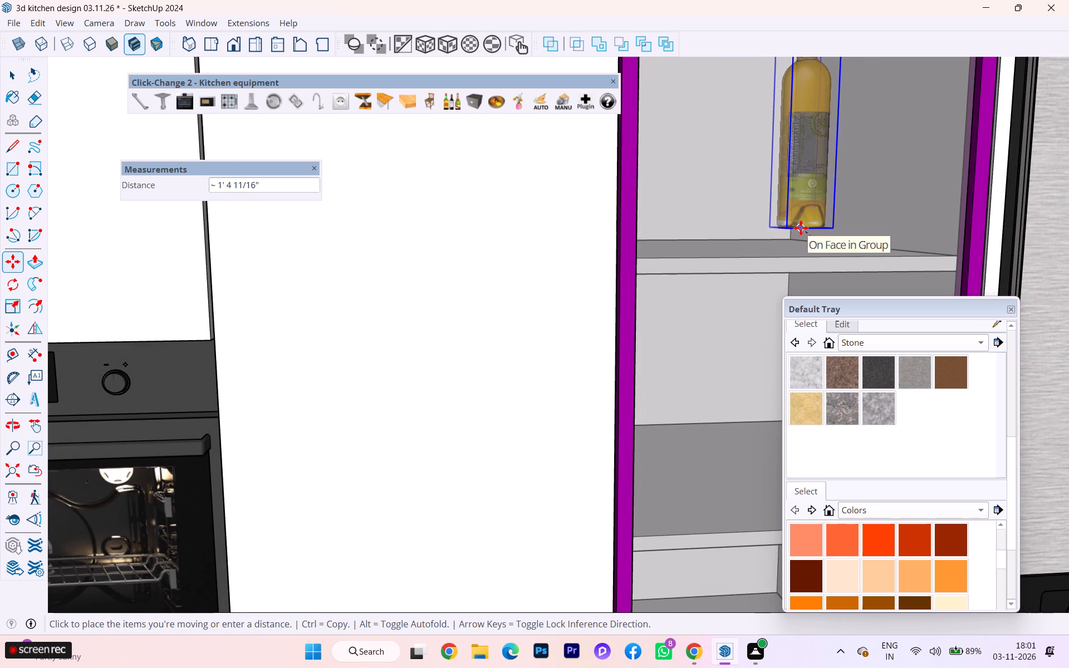
{"action": "key", "text": "Up"}
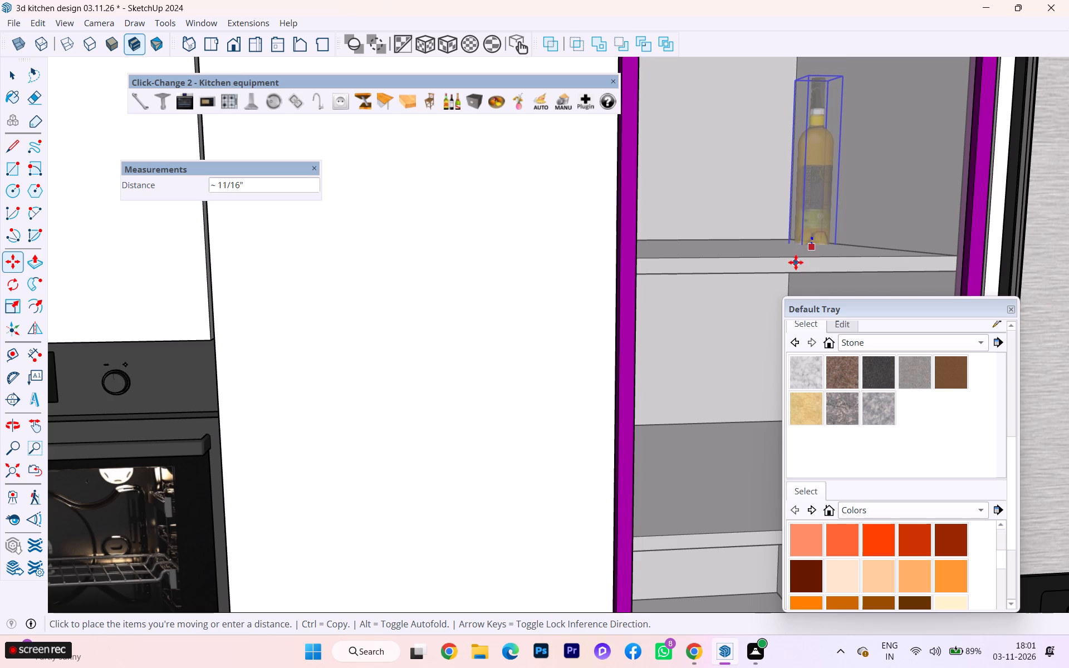
{"action": "left_click", "coordinate": [796, 258]}
Shift the bottle about 1 3/4" along the top shelf, away from the fridge-side panel.
{"action": "scroll", "coordinate": [845, 230], "scroll_direction": "down", "scroll_amount": 1}
{"action": "middle_click_drag", "start_coordinate": [836, 235], "coordinate": [744, 422]}
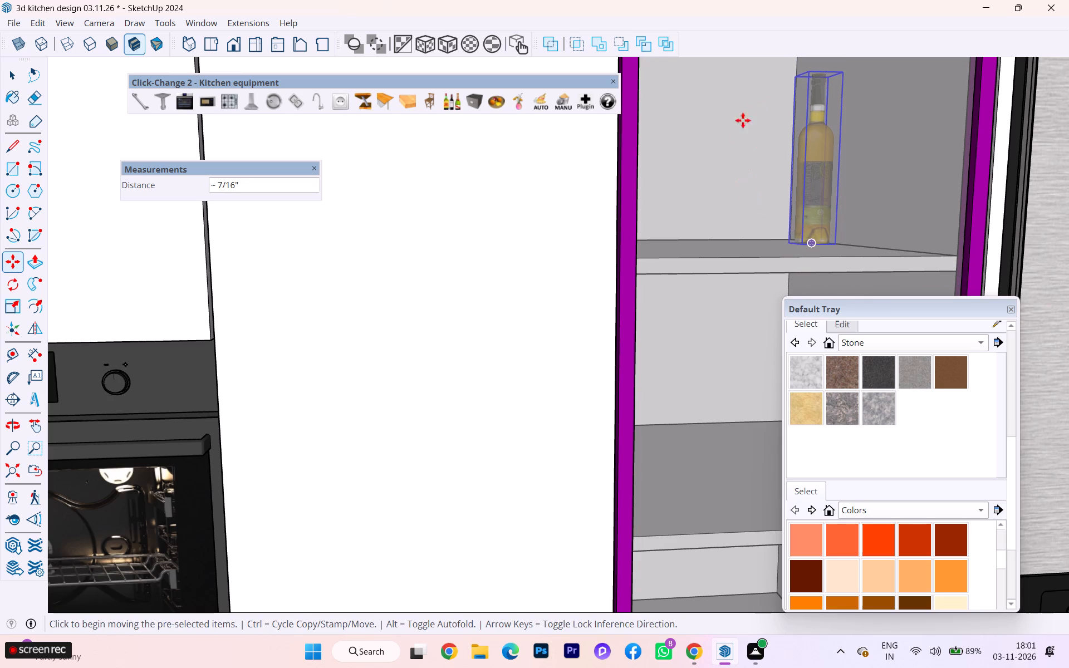
{"action": "scroll", "coordinate": [728, 154], "scroll_direction": "down", "scroll_amount": 2}
{"action": "scroll", "coordinate": [712, 148], "scroll_direction": "up", "scroll_amount": 2}
{"action": "scroll", "coordinate": [708, 146], "scroll_direction": "down", "scroll_amount": 2}
{"action": "scroll", "coordinate": [681, 204], "scroll_direction": "down", "scroll_amount": 3}
{"action": "scroll", "coordinate": [679, 210], "scroll_direction": "up", "scroll_amount": 1}
{"action": "scroll", "coordinate": [679, 212], "scroll_direction": "down", "scroll_amount": 3}
{"action": "middle_click_drag", "start_coordinate": [691, 234], "coordinate": [587, 367]}
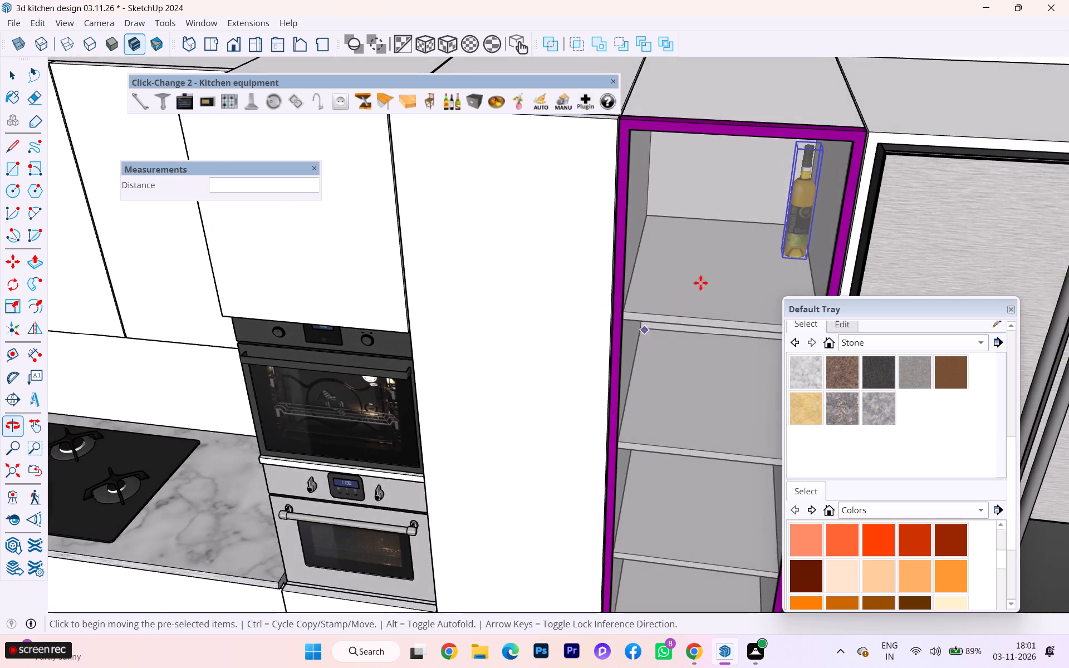
{"action": "scroll", "coordinate": [770, 237], "scroll_direction": "up", "scroll_amount": 5}
{"action": "left_click", "coordinate": [800, 235]}
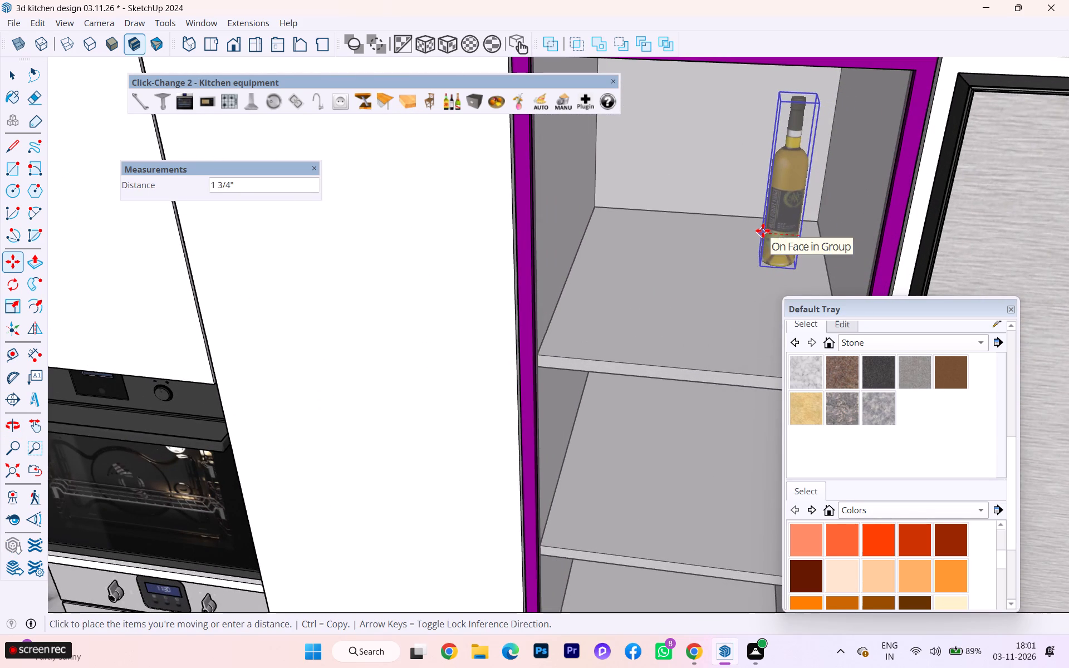
{"action": "left_click", "coordinate": [763, 230]}
Change the bottle on the top shelf to the green J&B model.
{"action": "left_click", "coordinate": [455, 100]}
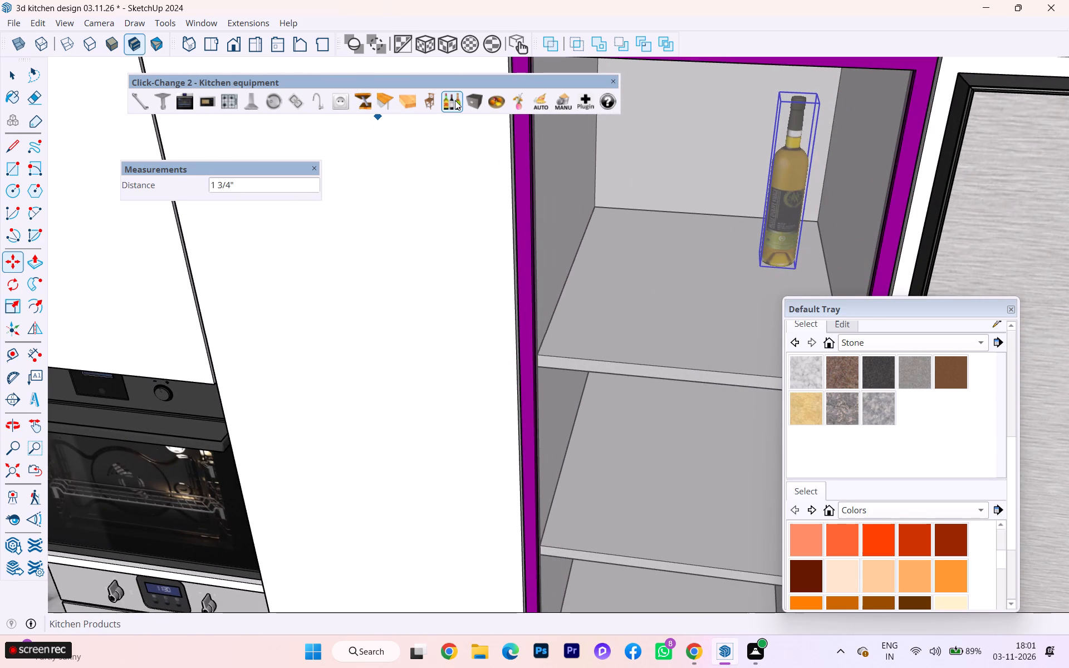
{"action": "left_click", "coordinate": [455, 100]}
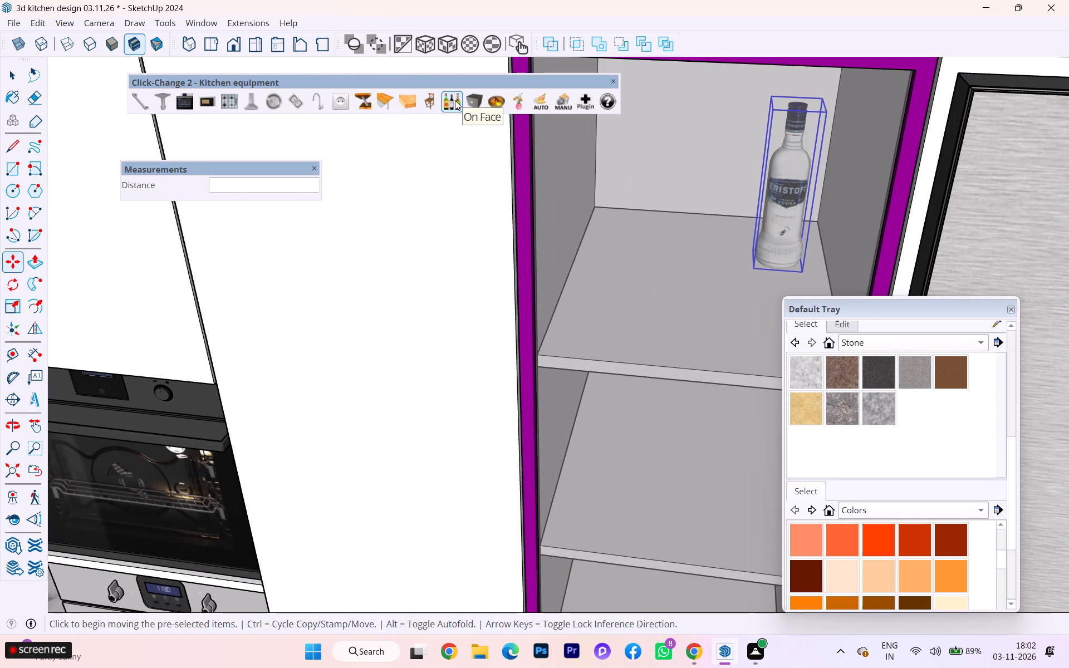
{"action": "left_click", "coordinate": [455, 100]}
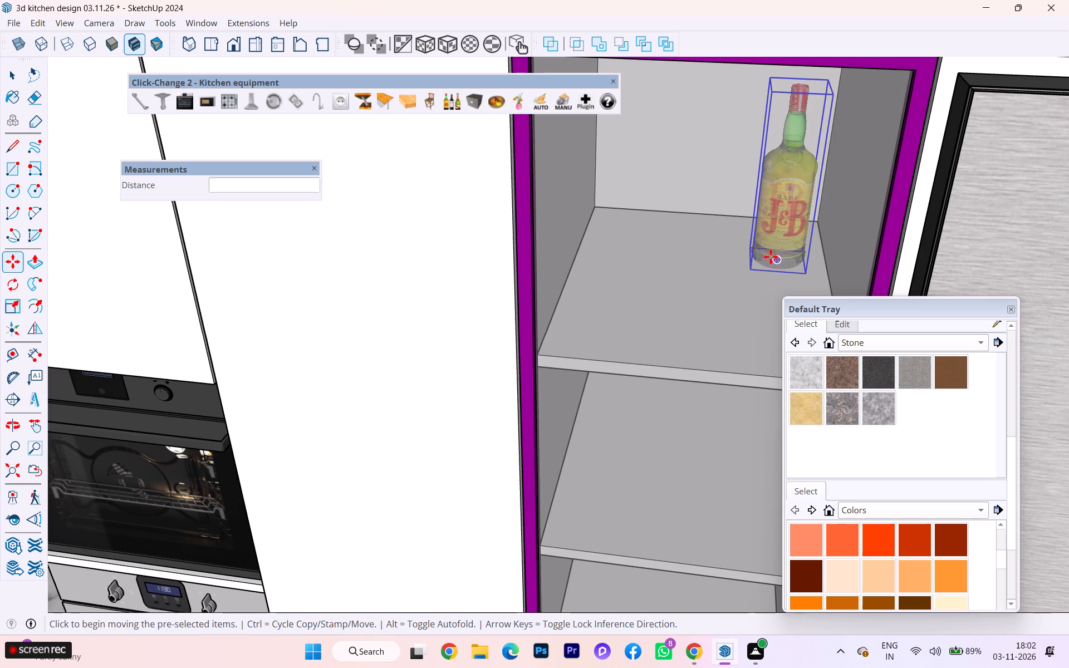
Copy the J&B bottle about 9 5/8" across the shelf and divide the spacing by 2 for three evenly spaced bottles.
{"action": "key", "text": "m"}
{"action": "left_click", "coordinate": [773, 242]}
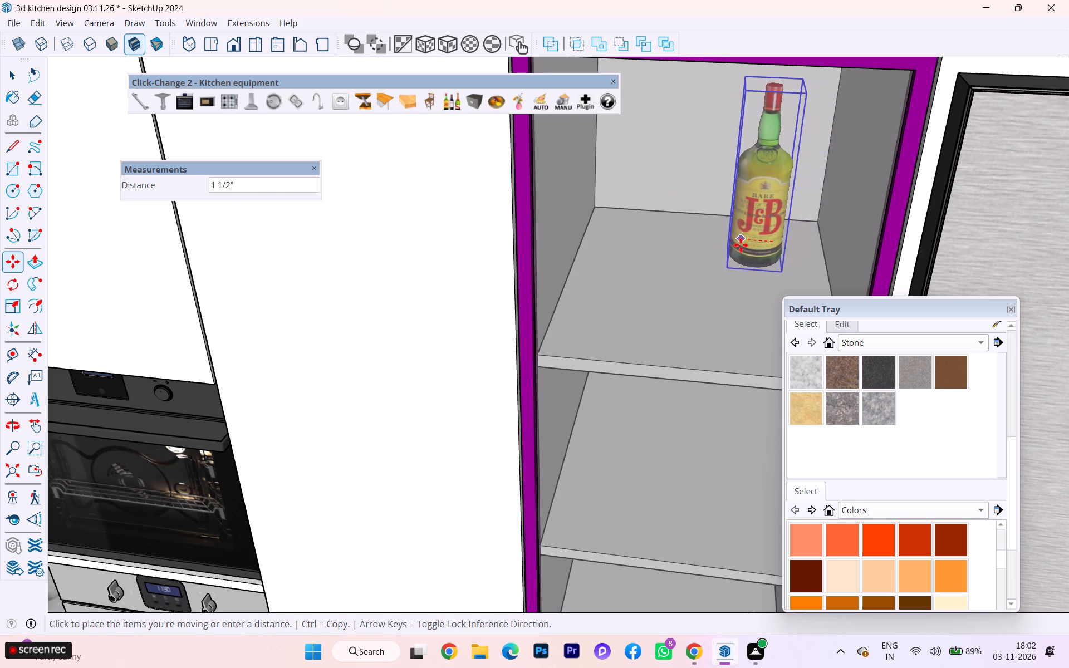
{"action": "left_click", "coordinate": [573, 223]}
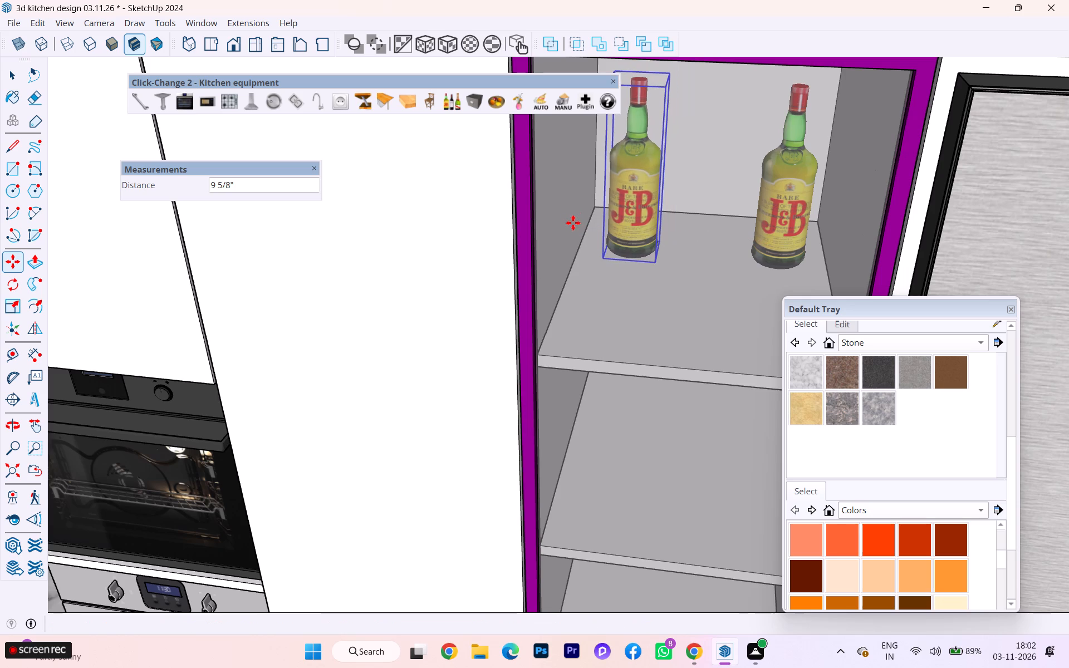
{"action": "type", "text": "/2"}
{"action": "key", "text": "Return"}
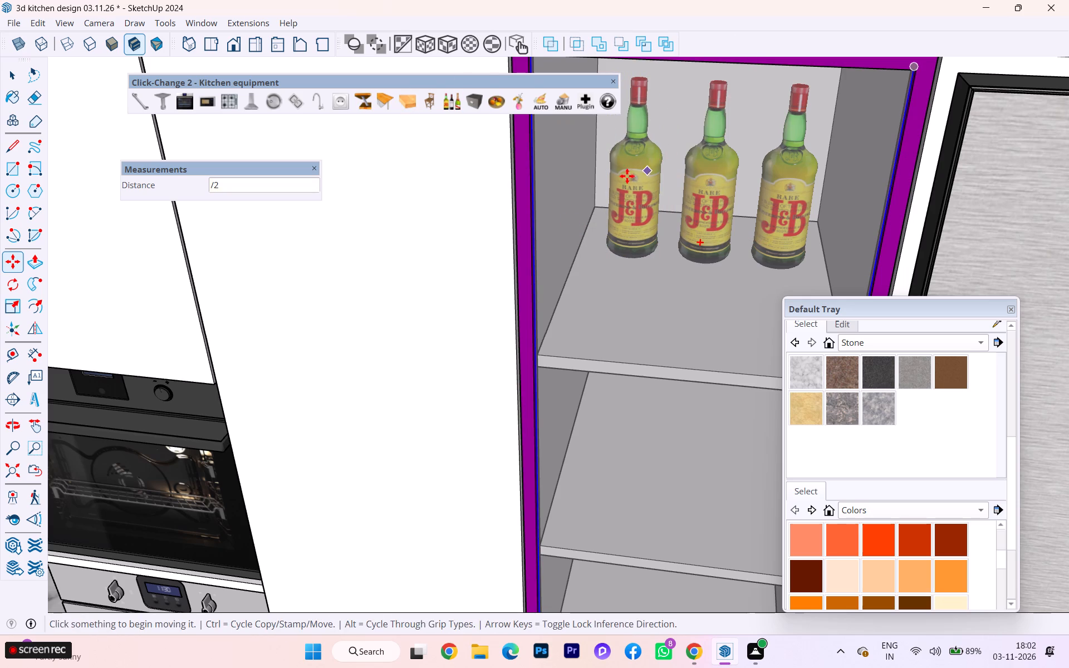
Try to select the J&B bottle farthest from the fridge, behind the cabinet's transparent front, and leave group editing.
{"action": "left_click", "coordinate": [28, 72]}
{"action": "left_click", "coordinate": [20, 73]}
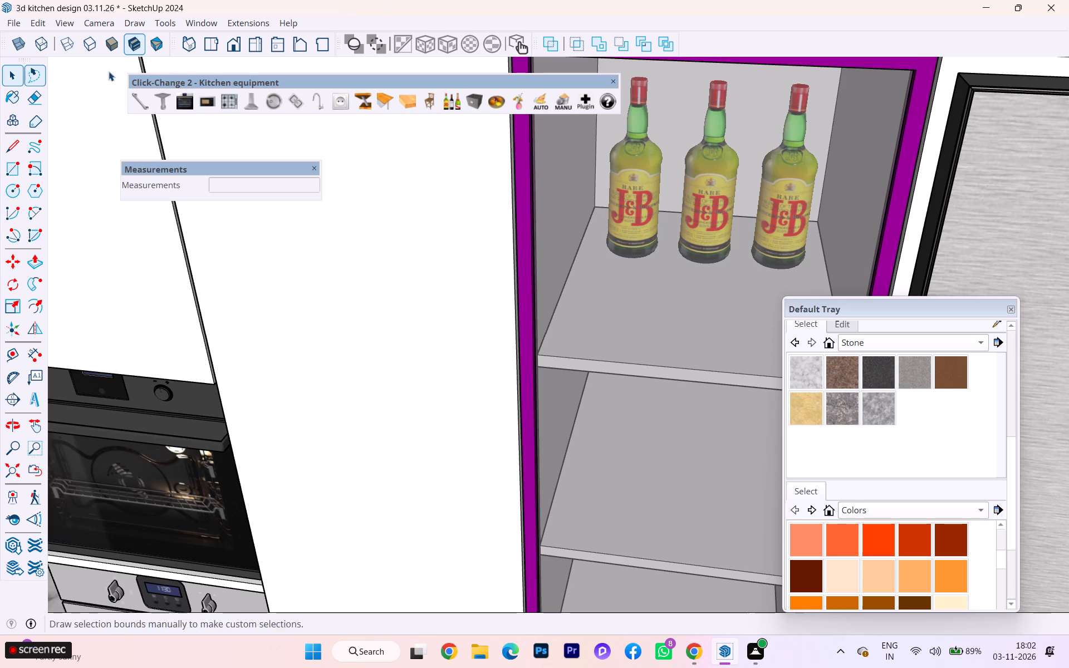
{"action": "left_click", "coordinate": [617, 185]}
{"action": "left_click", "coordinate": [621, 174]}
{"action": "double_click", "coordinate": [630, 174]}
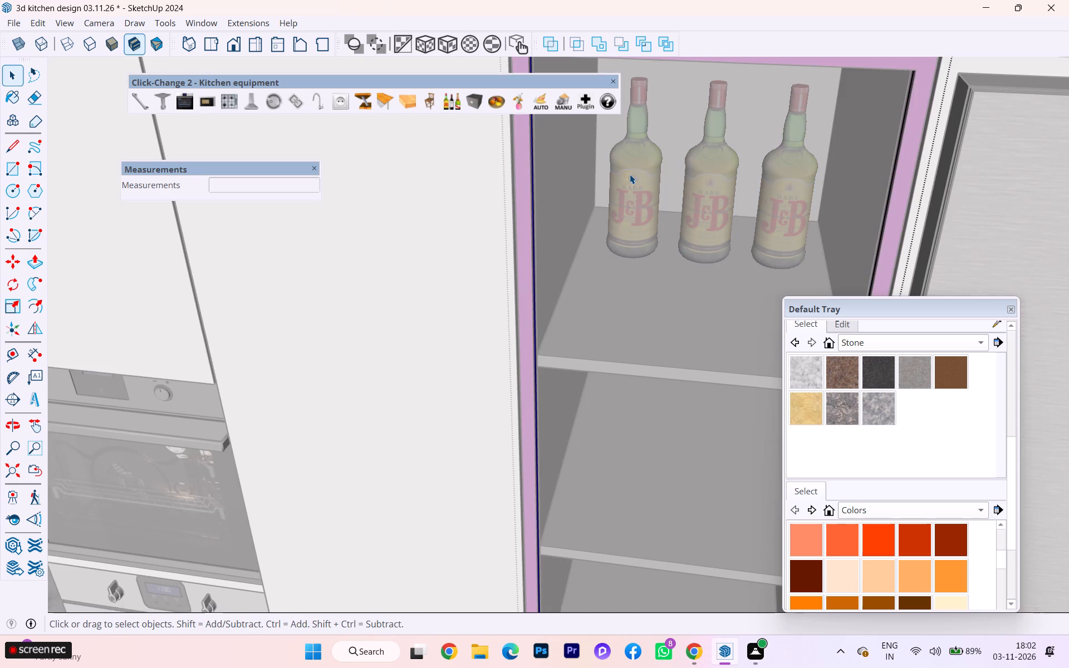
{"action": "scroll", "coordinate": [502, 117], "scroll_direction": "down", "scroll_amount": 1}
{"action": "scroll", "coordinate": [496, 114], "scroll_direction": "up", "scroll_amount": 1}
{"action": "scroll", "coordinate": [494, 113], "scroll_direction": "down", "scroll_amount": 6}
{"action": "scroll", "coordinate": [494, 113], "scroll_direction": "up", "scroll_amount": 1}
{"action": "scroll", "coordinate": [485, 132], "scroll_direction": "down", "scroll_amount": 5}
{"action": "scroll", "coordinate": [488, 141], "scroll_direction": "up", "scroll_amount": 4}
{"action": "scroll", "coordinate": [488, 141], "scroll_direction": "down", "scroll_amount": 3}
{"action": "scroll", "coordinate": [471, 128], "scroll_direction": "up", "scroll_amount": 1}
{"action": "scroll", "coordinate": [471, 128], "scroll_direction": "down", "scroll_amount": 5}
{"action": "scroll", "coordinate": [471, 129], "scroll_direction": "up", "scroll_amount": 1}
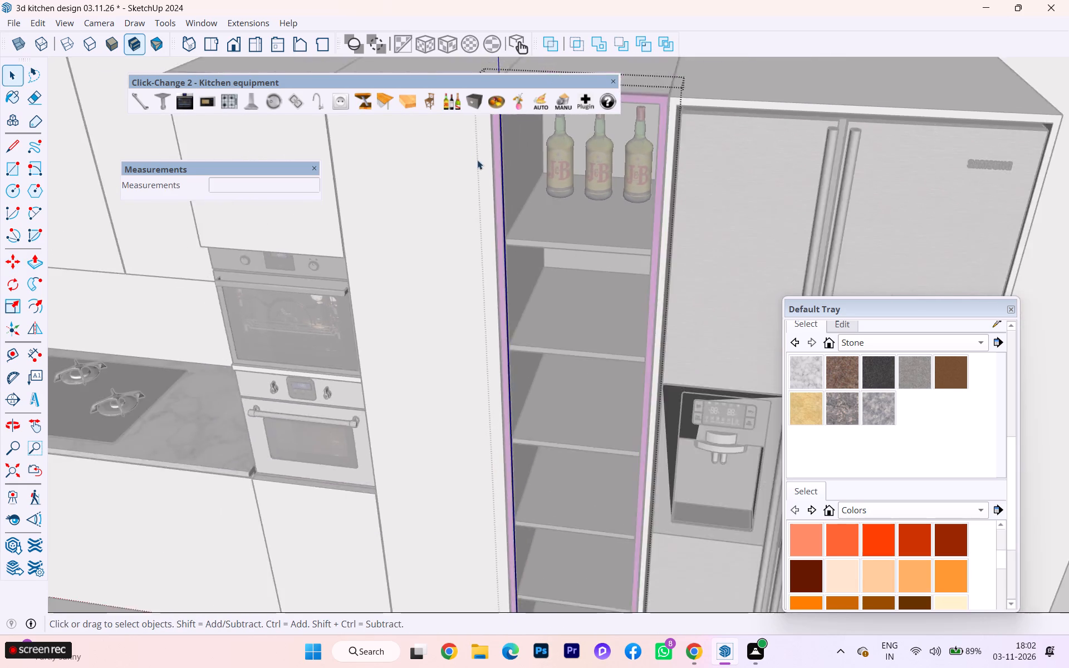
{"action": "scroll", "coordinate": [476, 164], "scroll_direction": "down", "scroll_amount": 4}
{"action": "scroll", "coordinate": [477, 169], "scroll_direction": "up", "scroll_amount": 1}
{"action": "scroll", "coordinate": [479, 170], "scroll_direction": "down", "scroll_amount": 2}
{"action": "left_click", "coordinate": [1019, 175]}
Group the transparent front panel together with the purple frame of the tall shelf cabinet.
{"action": "scroll", "coordinate": [589, 168], "scroll_direction": "up", "scroll_amount": 8}
{"action": "left_click", "coordinate": [541, 155]}
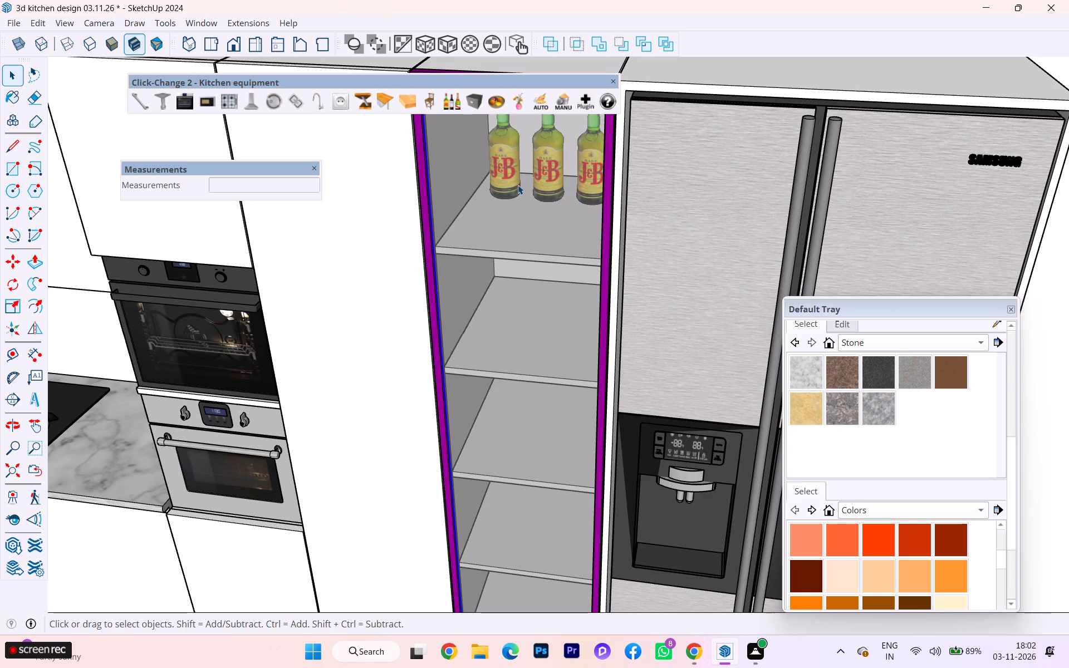
{"action": "left_click", "coordinate": [608, 179], "text": "ctrl"}
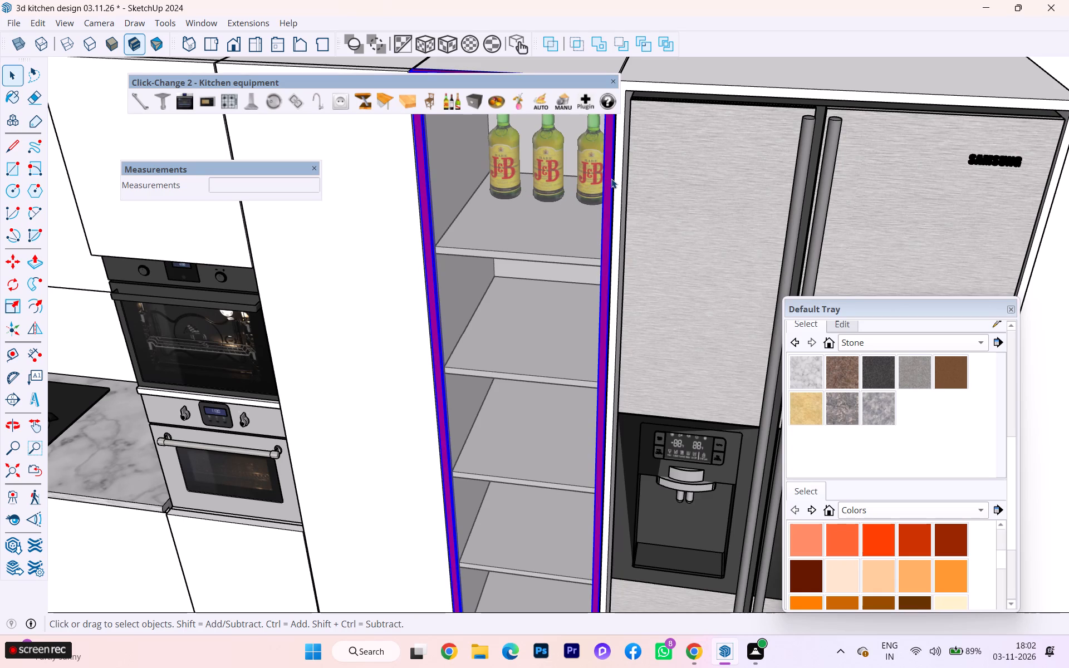
{"action": "right_click", "coordinate": [611, 179]}
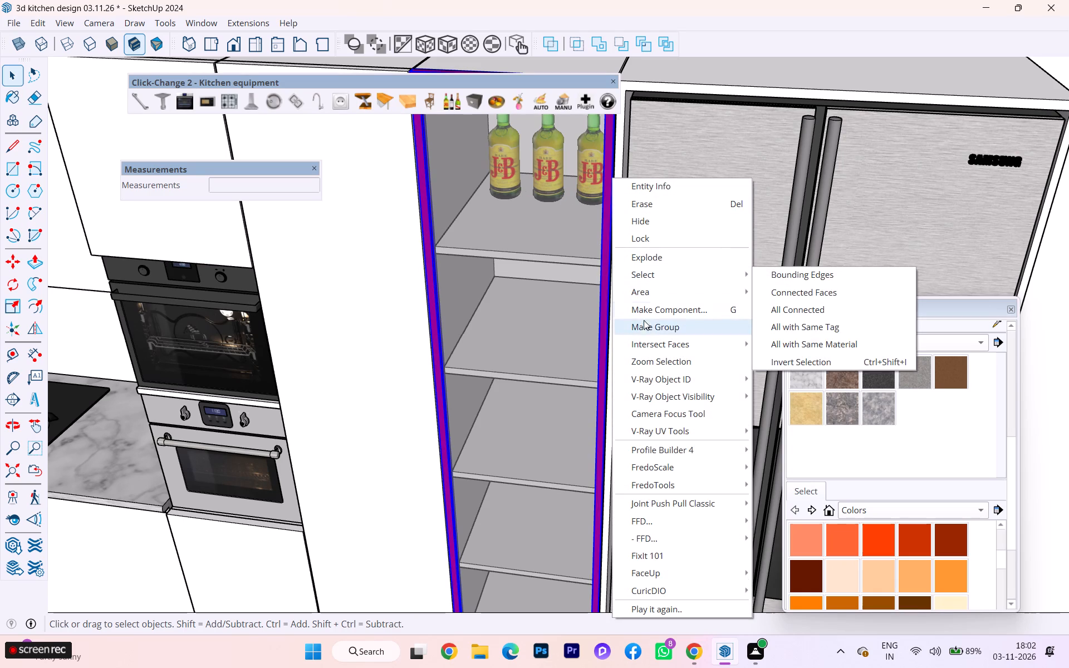
{"action": "left_click", "coordinate": [645, 327]}
Hide the grouped transparent front and purple frame of the tall shelf cabinet.
{"action": "right_click", "coordinate": [610, 207]}
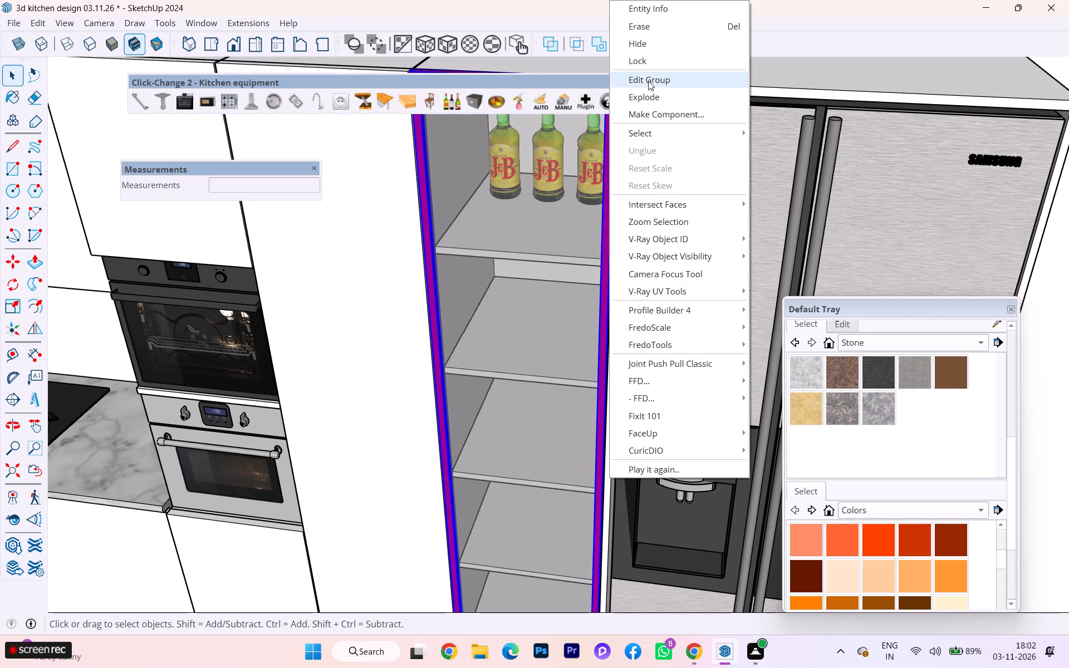
{"action": "left_click", "coordinate": [645, 39]}
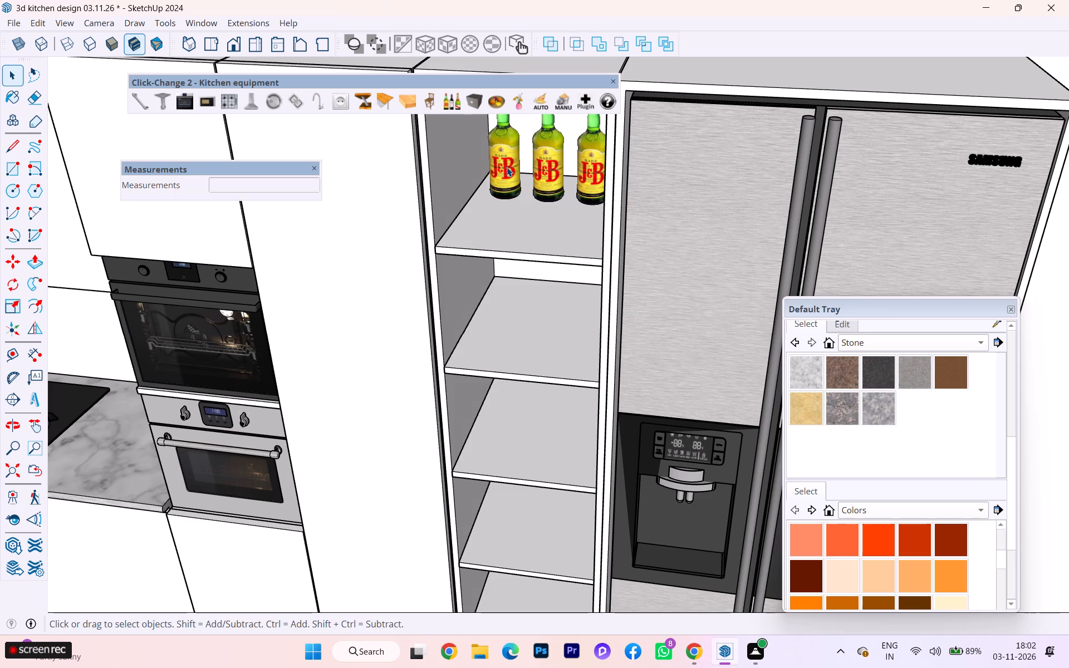
Change the J&B bottle farthest from the fridge on the top shelf to the Mumm champagne bottle model.
{"action": "left_click", "coordinate": [507, 167]}
{"action": "left_click", "coordinate": [452, 100]}
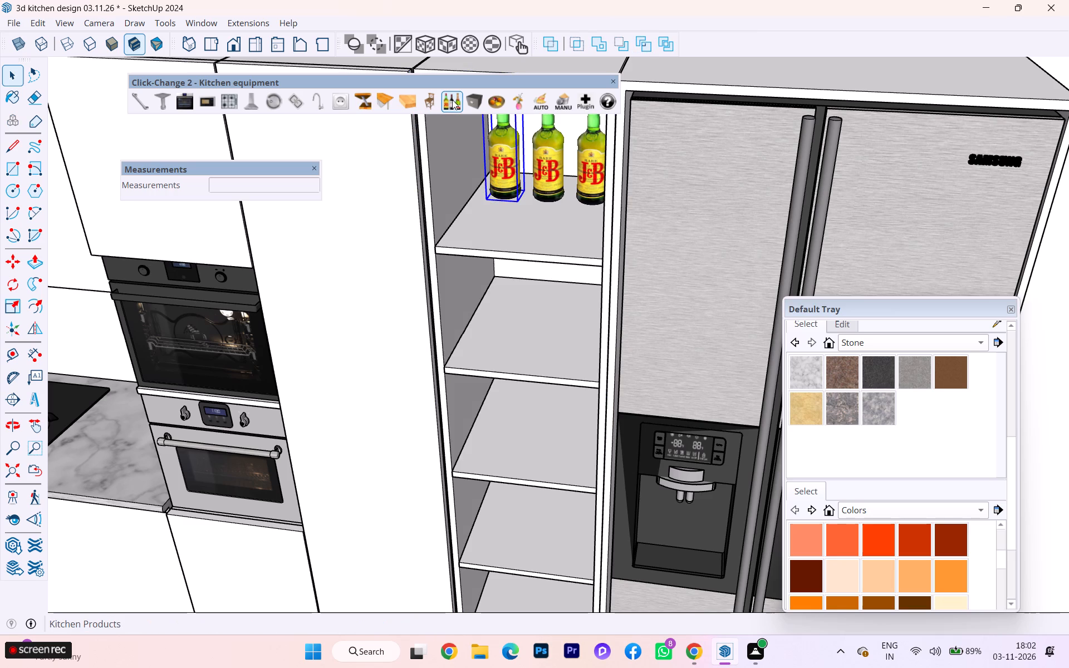
Change the middle J&B bottle on the top shelf, cycling through the kitchen product models to the dark Bordeaux wine bottle.
{"action": "scroll", "coordinate": [459, 203], "scroll_direction": "down", "scroll_amount": 7}
{"action": "left_click", "coordinate": [511, 175]}
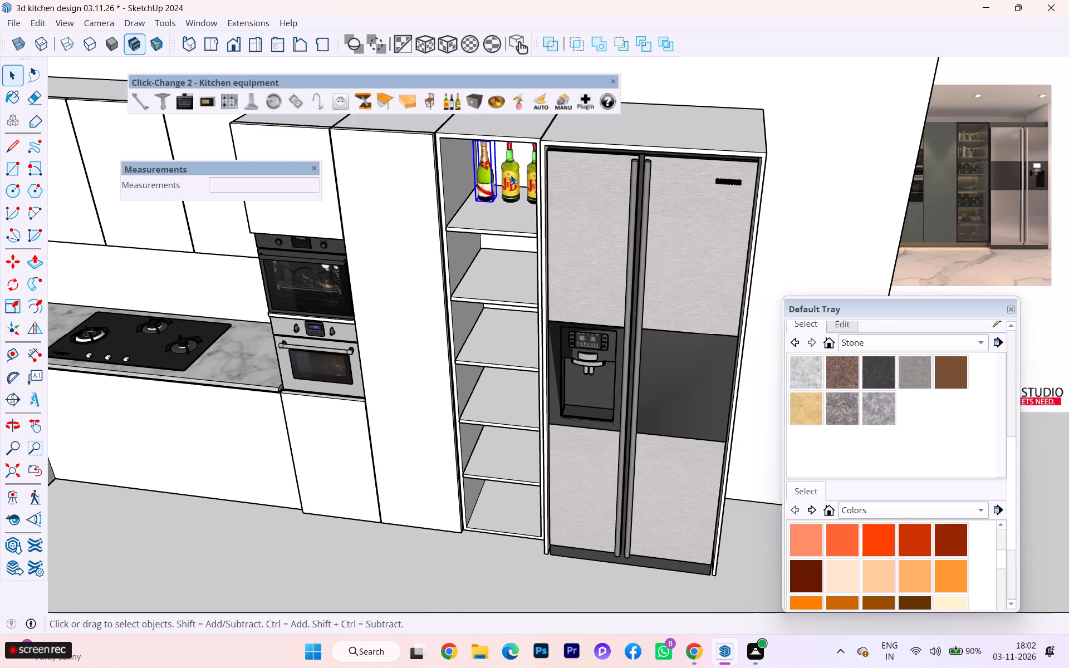
{"action": "scroll", "coordinate": [492, 145], "scroll_direction": "up", "scroll_amount": 3}
{"action": "scroll", "coordinate": [483, 127], "scroll_direction": "down", "scroll_amount": 1}
{"action": "left_click", "coordinate": [449, 101]}
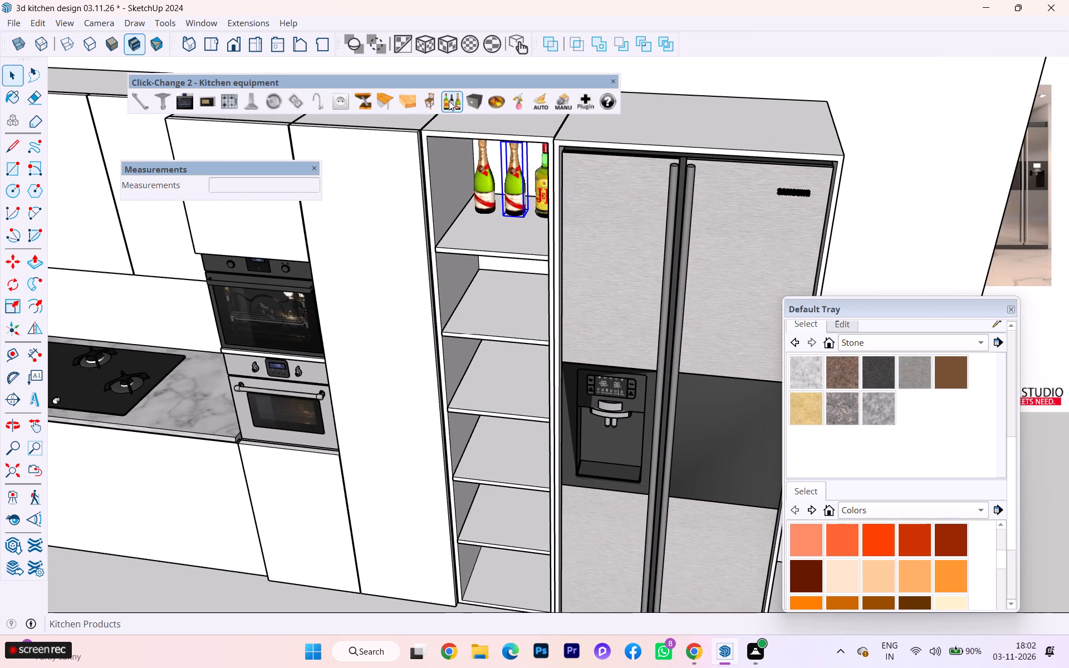
{"action": "scroll", "coordinate": [449, 101], "scroll_direction": "up", "scroll_amount": 2}
{"action": "left_click", "coordinate": [449, 101]}
{"action": "scroll", "coordinate": [449, 106], "scroll_direction": "up", "scroll_amount": 8}
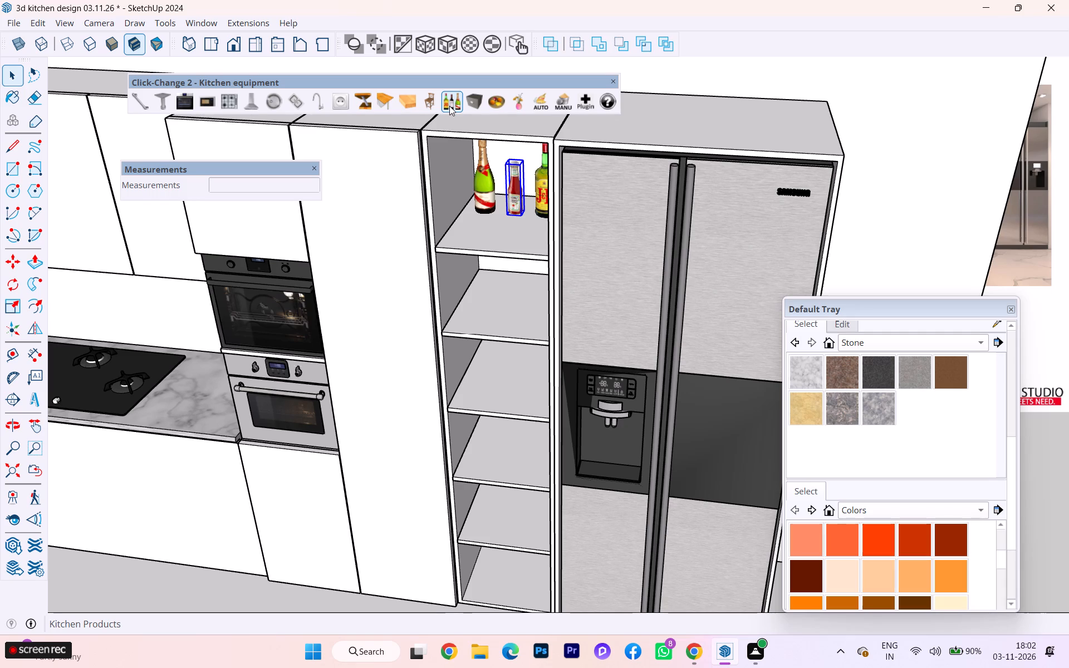
{"action": "left_click", "coordinate": [449, 106]}
{"action": "scroll", "coordinate": [454, 102], "scroll_direction": "up", "scroll_amount": 4}
{"action": "scroll", "coordinate": [454, 103], "scroll_direction": "down", "scroll_amount": 1}
{"action": "scroll", "coordinate": [454, 103], "scroll_direction": "up", "scroll_amount": 2}
{"action": "left_click", "coordinate": [451, 105]}
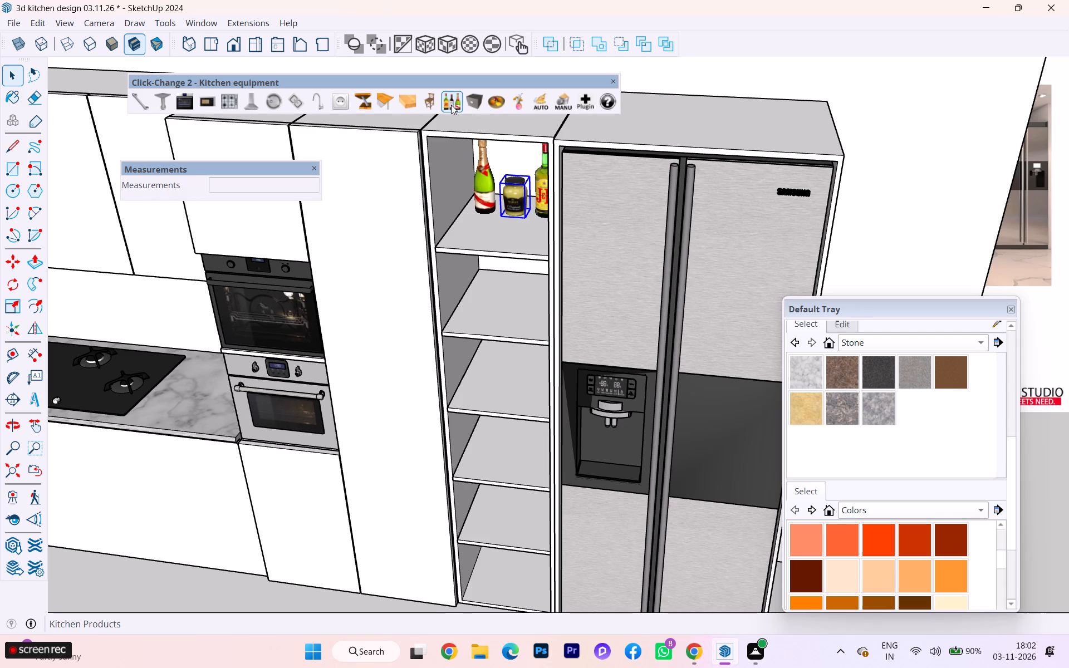
{"action": "left_click", "coordinate": [453, 105]}
{"action": "left_click", "coordinate": [453, 105]}
{"action": "scroll", "coordinate": [533, 204], "scroll_direction": "up", "scroll_amount": 1}
{"action": "scroll", "coordinate": [533, 204], "scroll_direction": "down", "scroll_amount": 1}
{"action": "scroll", "coordinate": [533, 204], "scroll_direction": "up", "scroll_amount": 1}
{"action": "scroll", "coordinate": [533, 204], "scroll_direction": "down", "scroll_amount": 2}
{"action": "scroll", "coordinate": [533, 204], "scroll_direction": "up", "scroll_amount": 5}
{"action": "scroll", "coordinate": [516, 173], "scroll_direction": "down", "scroll_amount": 8}
{"action": "scroll", "coordinate": [516, 173], "scroll_direction": "up", "scroll_amount": 10}
{"action": "left_click", "coordinate": [451, 101]}
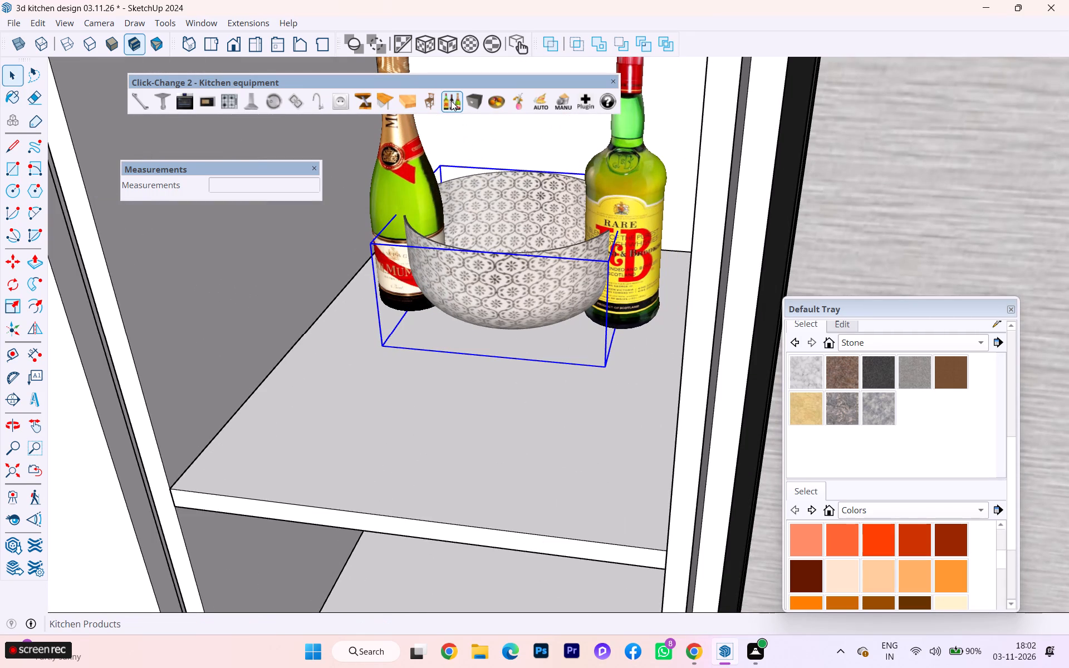
{"action": "left_click", "coordinate": [451, 101]}
{"action": "left_click", "coordinate": [451, 101]}
{"action": "left_click", "coordinate": [451, 101]}
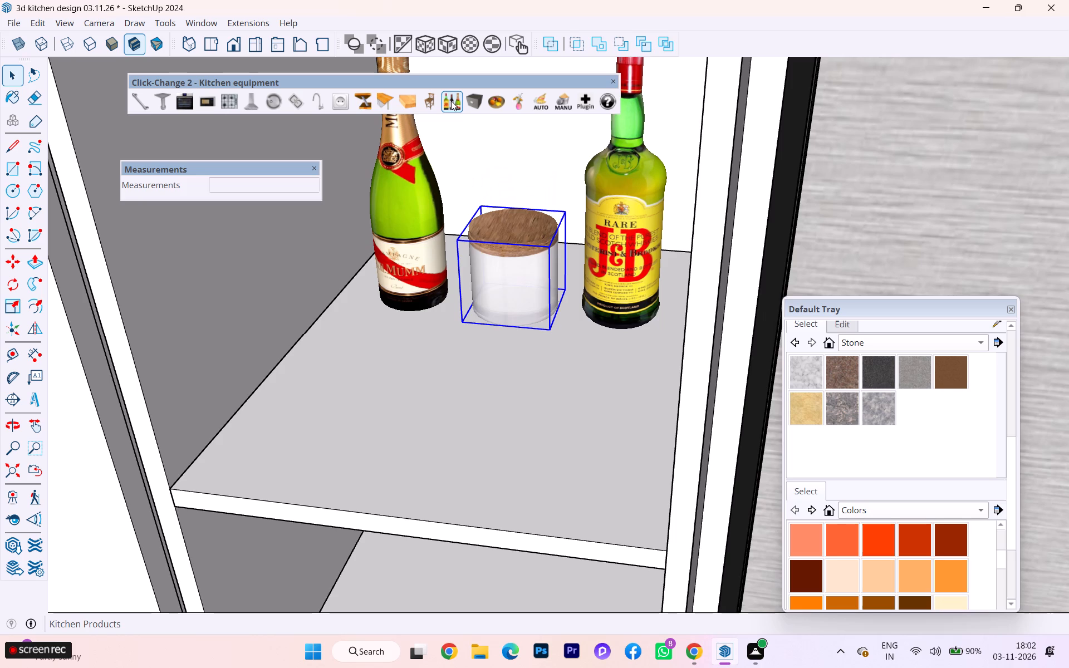
{"action": "left_click", "coordinate": [451, 101]}
{"action": "left_click", "coordinate": [451, 101]}
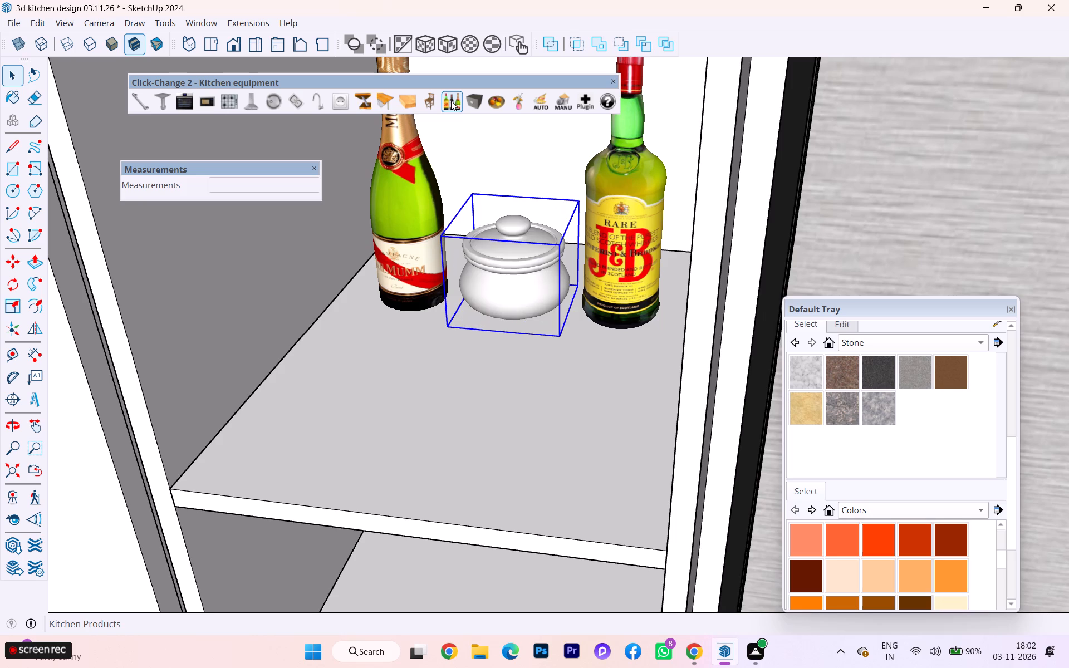
{"action": "left_click", "coordinate": [451, 101]}
{"action": "left_click", "coordinate": [451, 101]}
{"action": "left_click", "coordinate": [451, 100]}
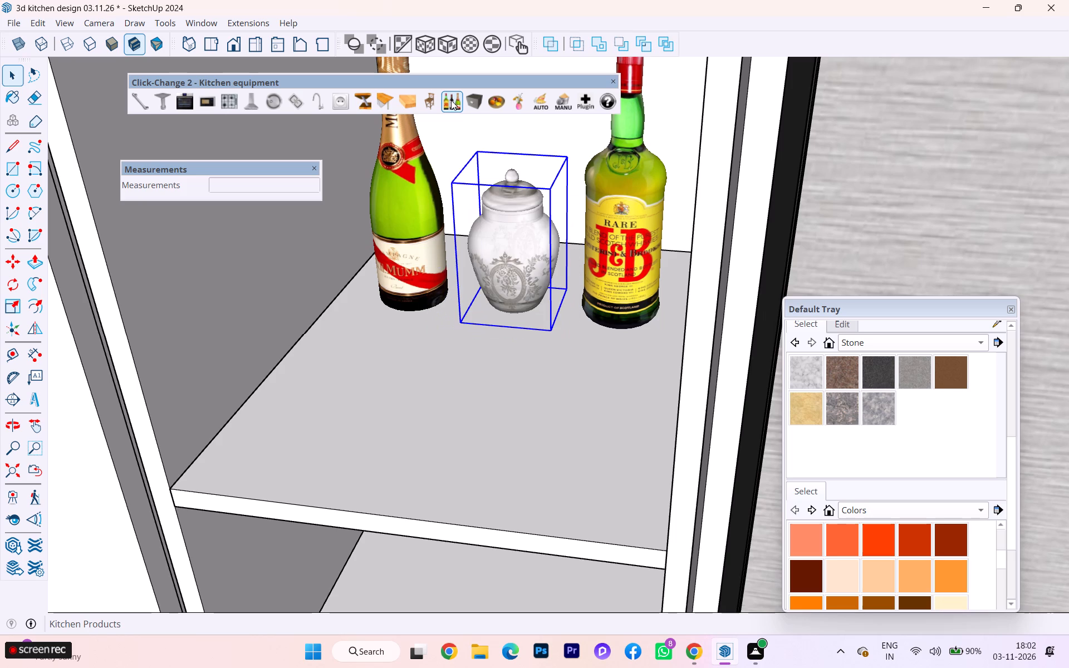
{"action": "left_click", "coordinate": [453, 99]}
{"action": "triple_click", "coordinate": [453, 99]}
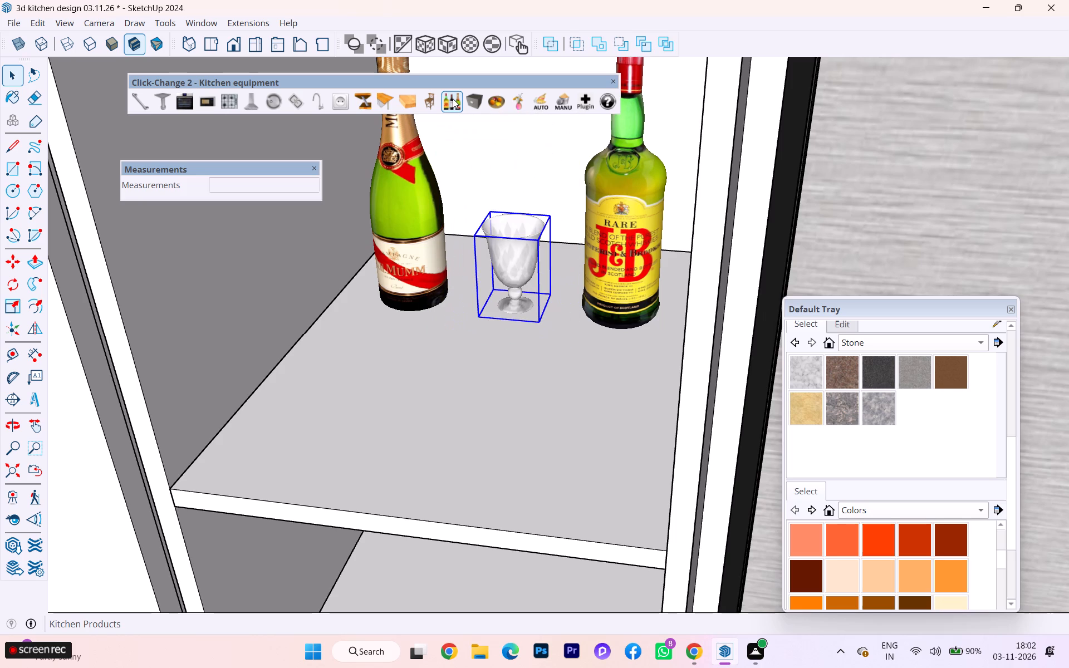
{"action": "left_click", "coordinate": [453, 98]}
{"action": "double_click", "coordinate": [453, 98]}
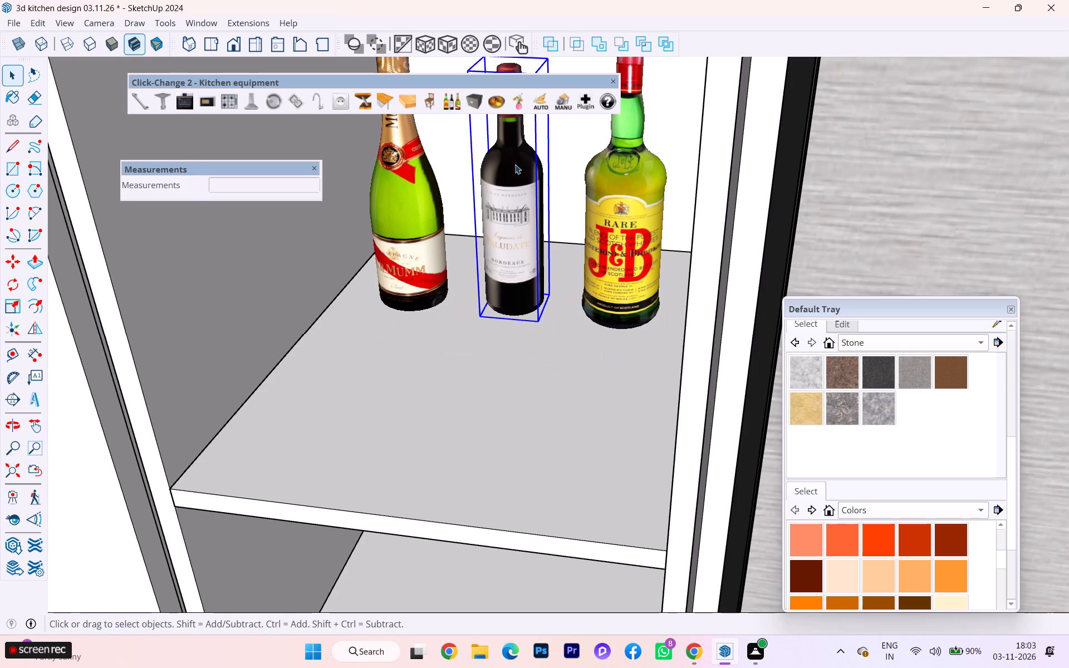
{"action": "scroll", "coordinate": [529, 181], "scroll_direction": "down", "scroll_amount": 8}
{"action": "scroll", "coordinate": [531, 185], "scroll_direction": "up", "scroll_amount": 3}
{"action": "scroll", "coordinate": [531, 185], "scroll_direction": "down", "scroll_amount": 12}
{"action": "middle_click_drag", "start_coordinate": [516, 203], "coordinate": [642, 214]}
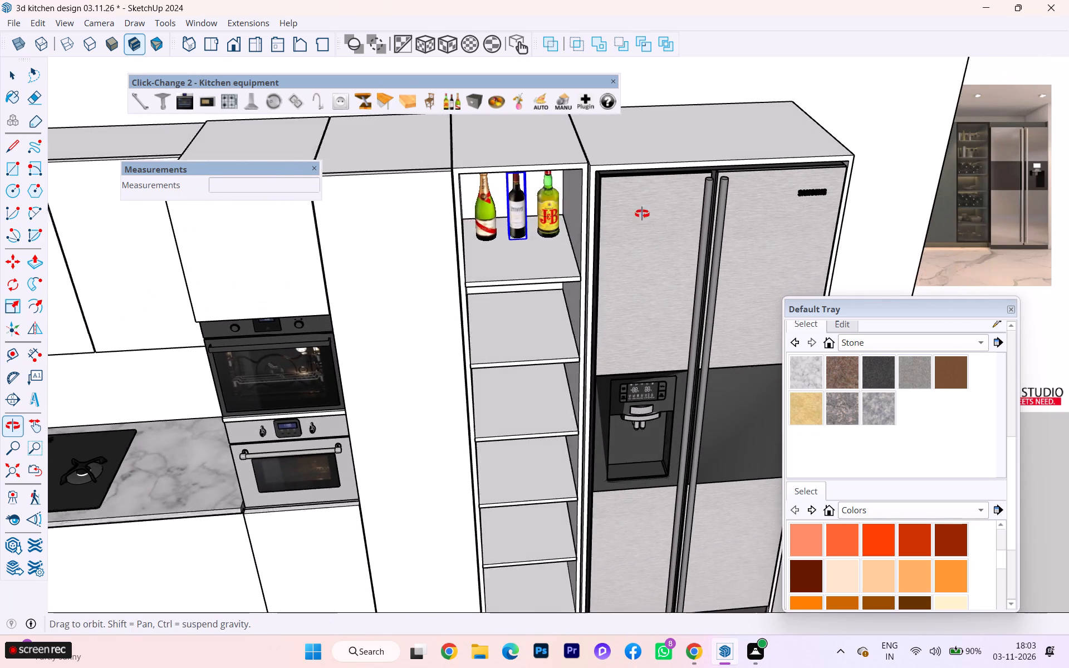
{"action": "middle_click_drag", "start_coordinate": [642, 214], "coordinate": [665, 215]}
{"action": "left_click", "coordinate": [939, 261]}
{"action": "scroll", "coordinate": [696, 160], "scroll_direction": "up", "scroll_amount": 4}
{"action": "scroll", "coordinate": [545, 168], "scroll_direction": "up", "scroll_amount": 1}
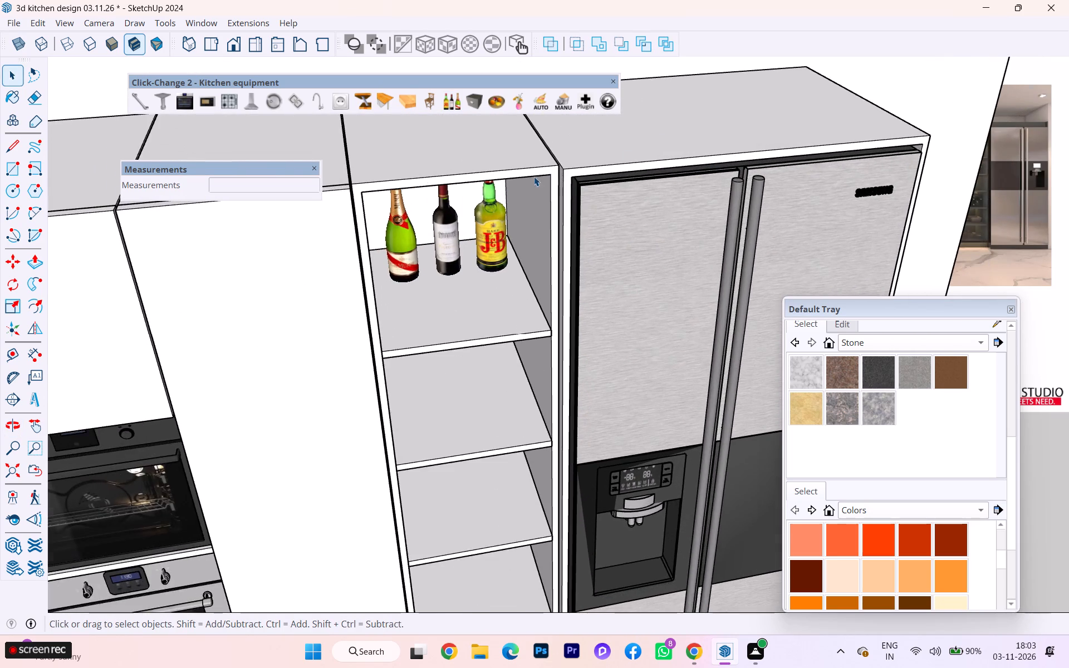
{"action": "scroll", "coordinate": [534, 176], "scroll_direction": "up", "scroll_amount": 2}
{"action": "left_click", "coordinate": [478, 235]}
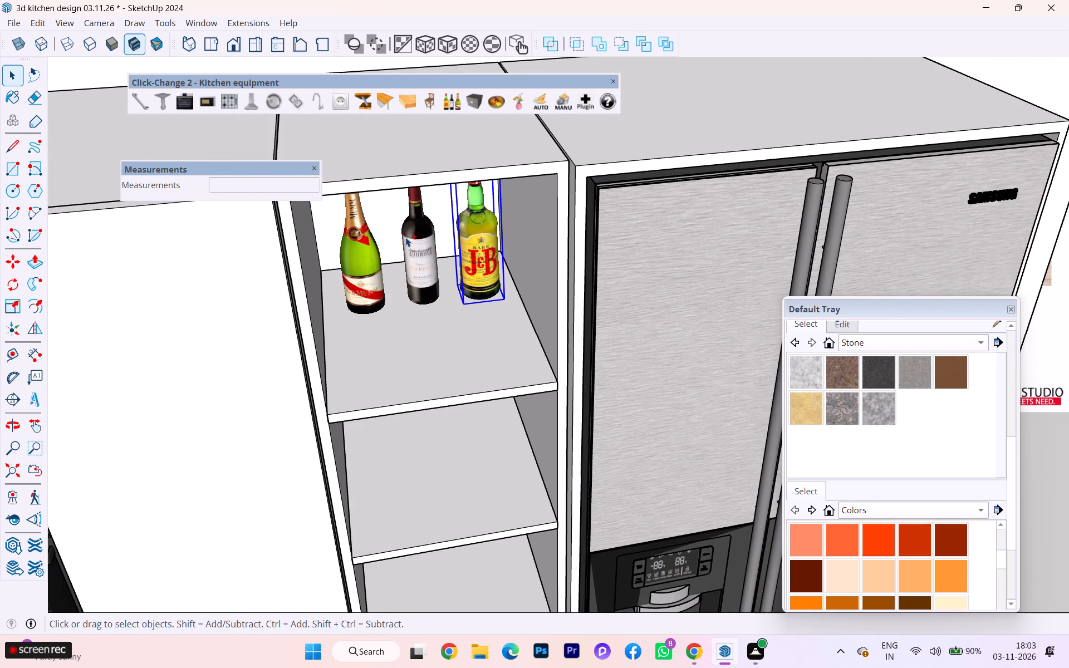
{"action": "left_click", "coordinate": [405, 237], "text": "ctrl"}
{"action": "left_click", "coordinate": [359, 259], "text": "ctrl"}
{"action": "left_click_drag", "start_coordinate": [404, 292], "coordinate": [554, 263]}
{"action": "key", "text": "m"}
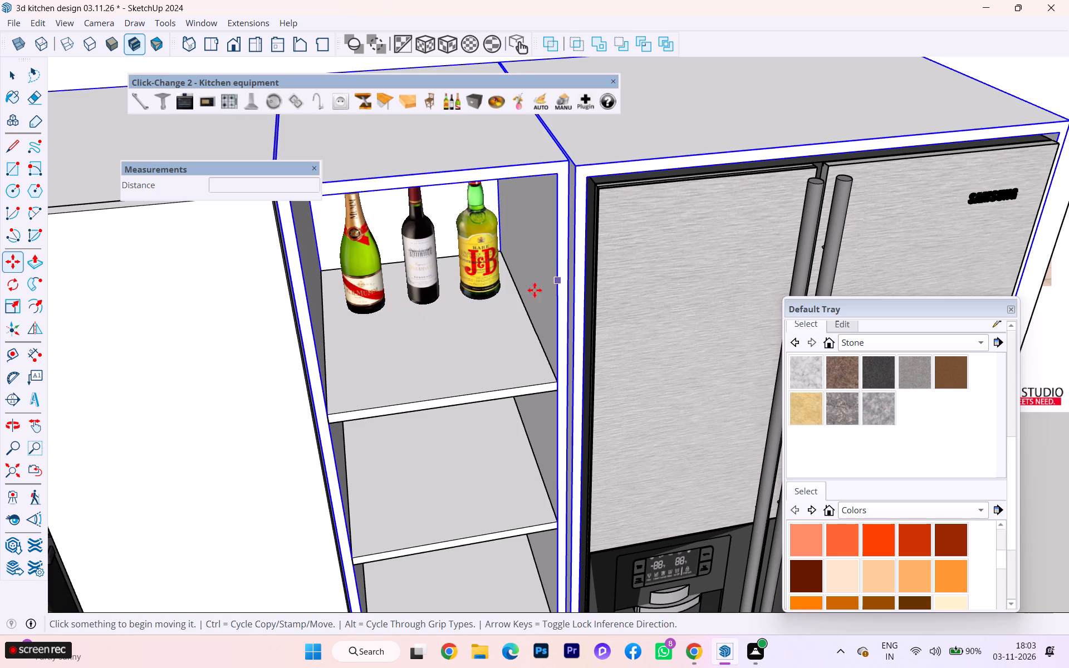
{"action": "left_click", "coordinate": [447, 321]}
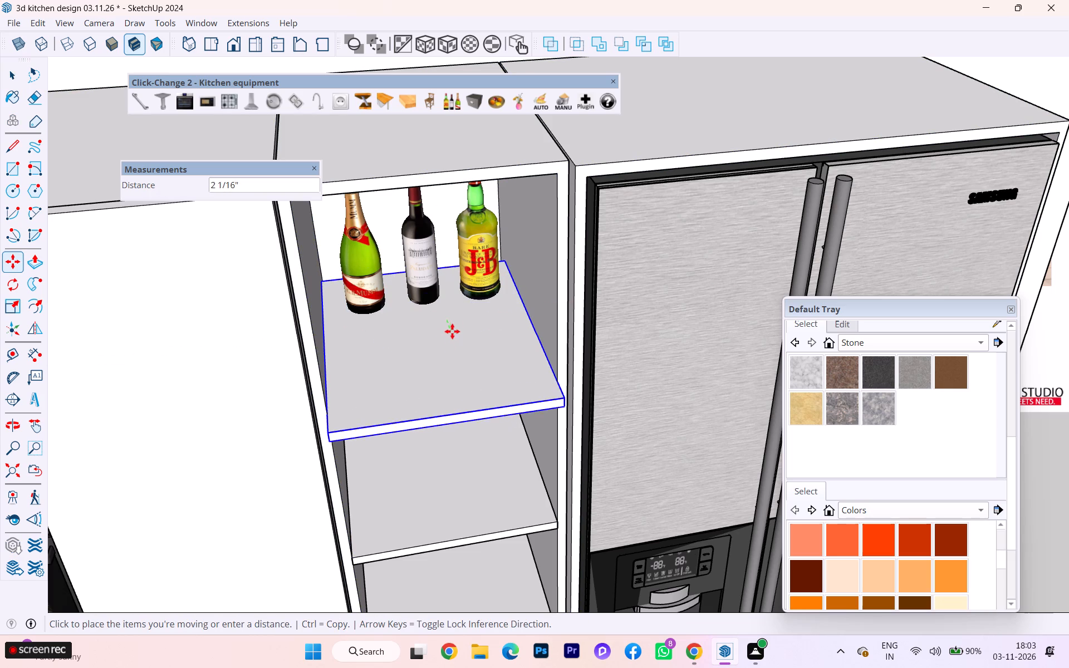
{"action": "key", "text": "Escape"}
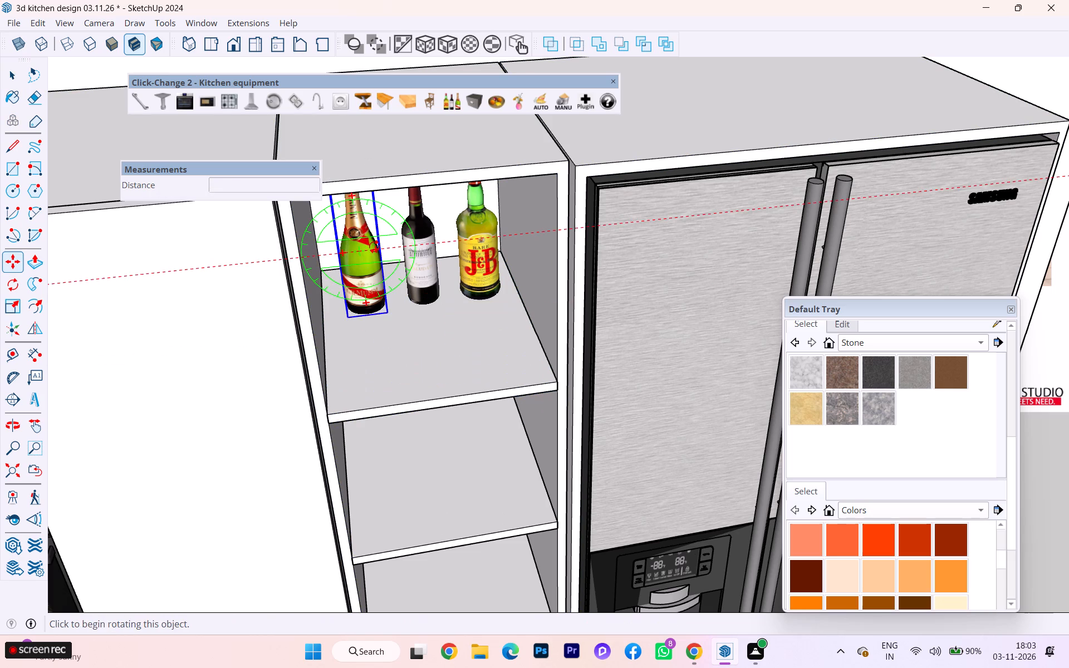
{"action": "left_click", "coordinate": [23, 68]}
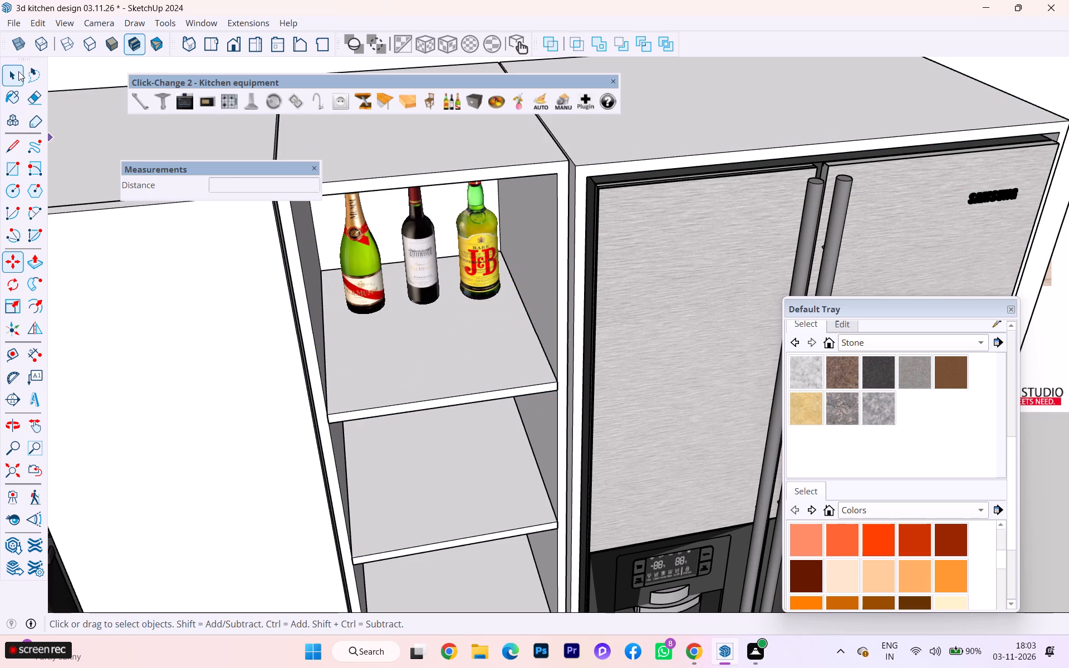
Group the champagne, wine and J&B bottles on the top shelf together.
{"action": "left_click", "coordinate": [349, 252], "text": "ctrl"}
{"action": "left_click", "coordinate": [428, 249], "text": "ctrl"}
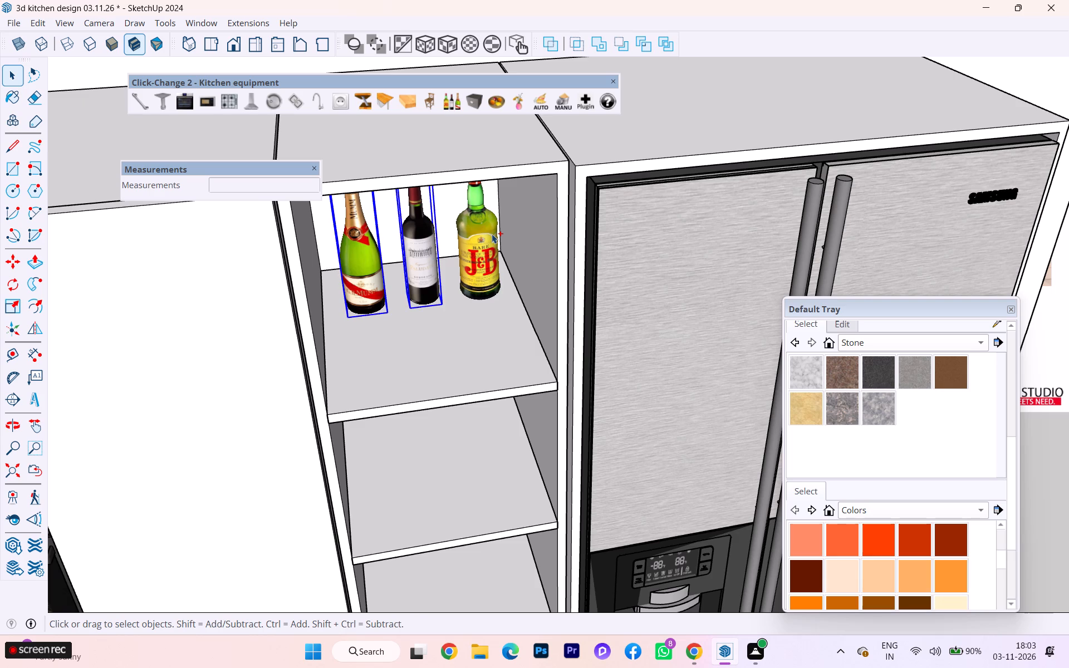
{"action": "left_click", "coordinate": [480, 238], "text": "ctrl"}
{"action": "right_click", "coordinate": [472, 247]}
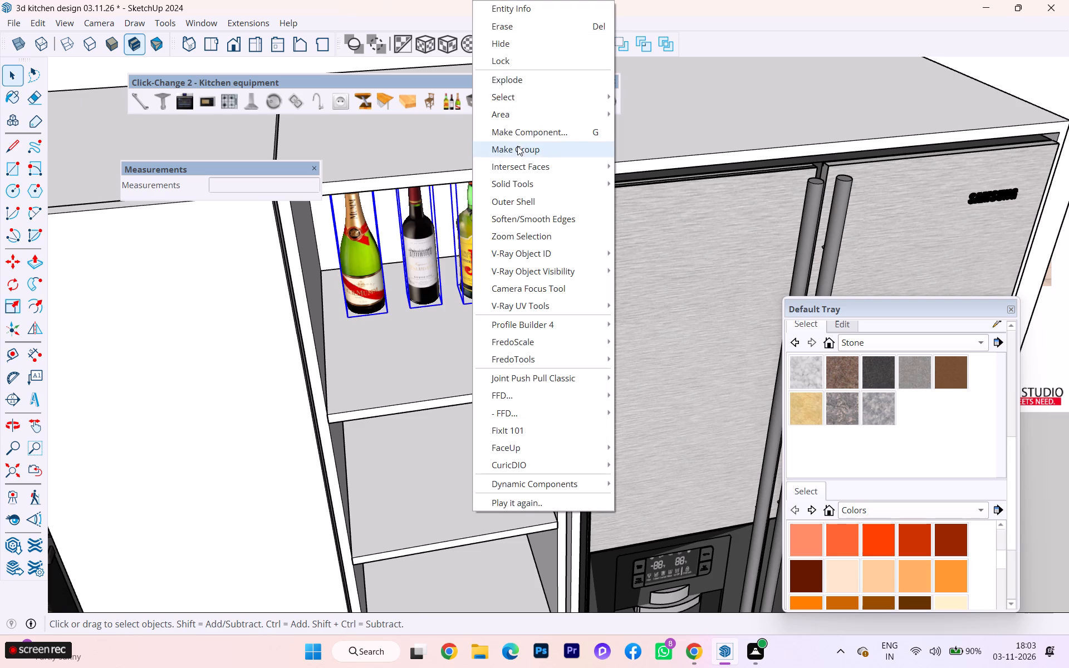
{"action": "left_click", "coordinate": [531, 143]}
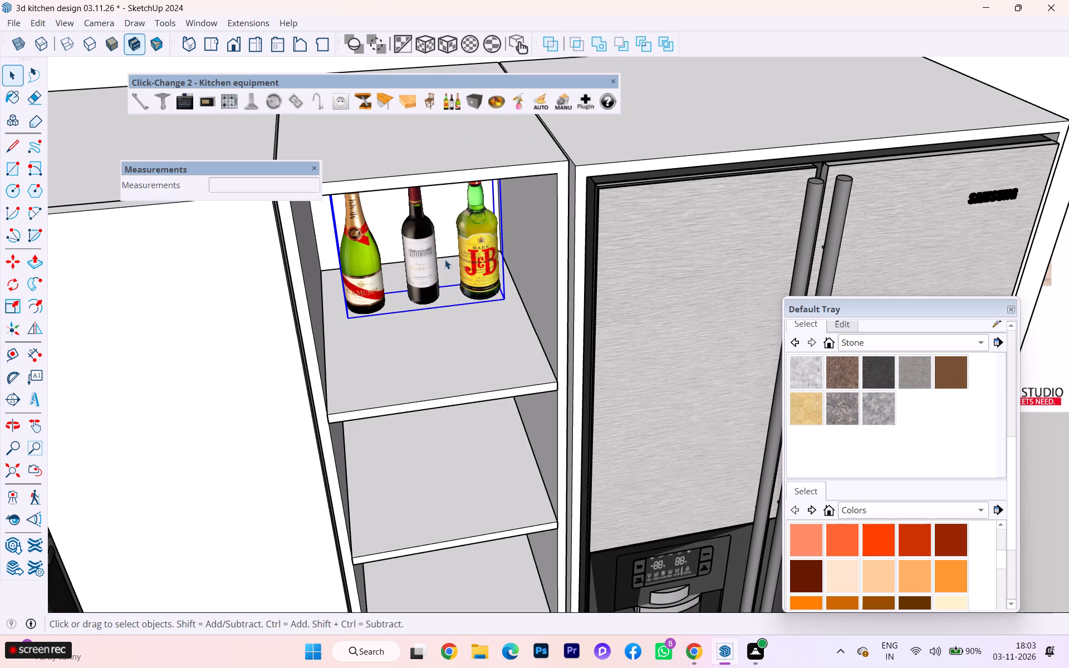
Move the bottle group about 6 3/16" forward, towards the front edge of the top shelf.
{"action": "key", "text": "m"}
{"action": "left_click", "coordinate": [426, 257]}
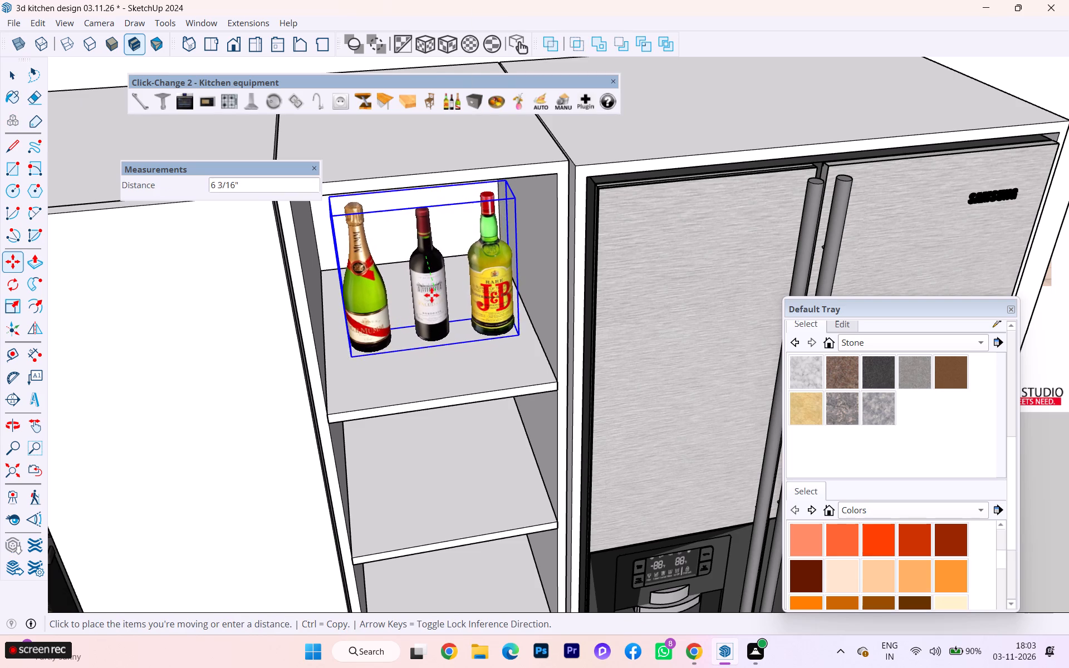
{"action": "left_click", "coordinate": [431, 300]}
Inside the bottle group, move the champagne and wine bottles together about 1 3/4" along the shelf towards the J&B bottle.
{"action": "scroll", "coordinate": [347, 285], "scroll_direction": "up", "scroll_amount": 3}
{"action": "left_click", "coordinate": [21, 76]}
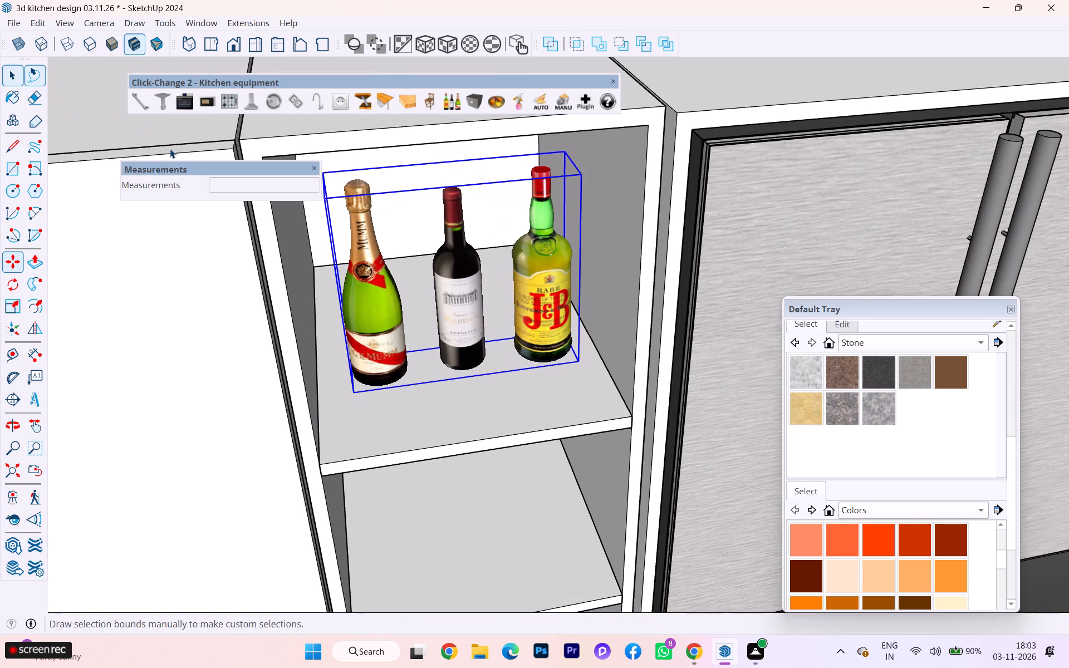
{"action": "double_click", "coordinate": [404, 320]}
{"action": "left_click", "coordinate": [388, 328]}
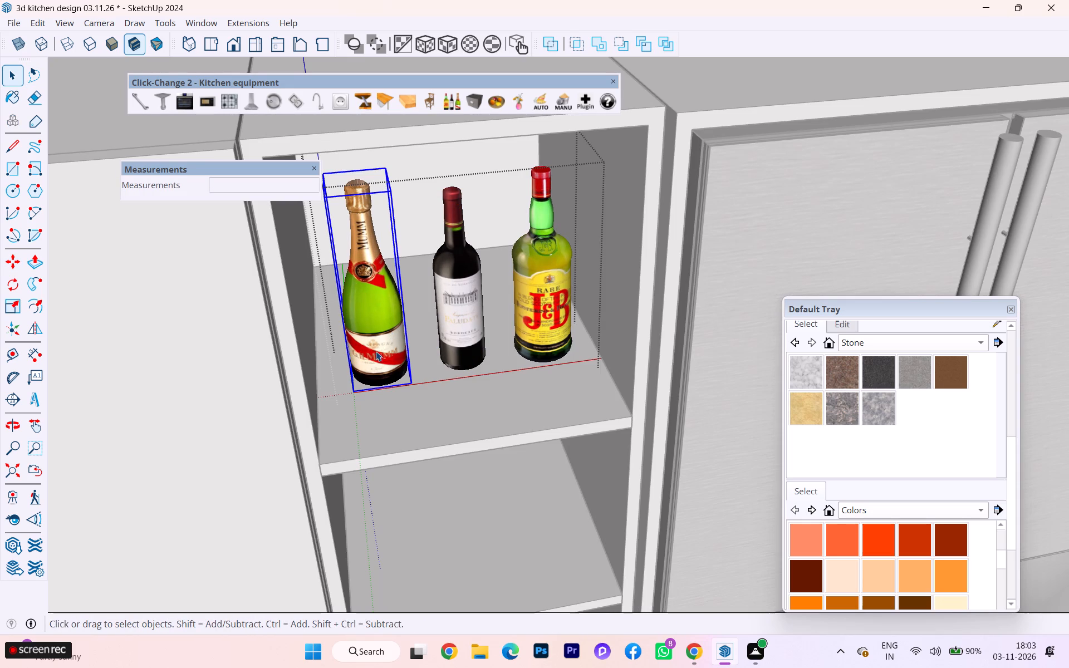
{"action": "left_click", "coordinate": [463, 336], "text": "ctrl"}
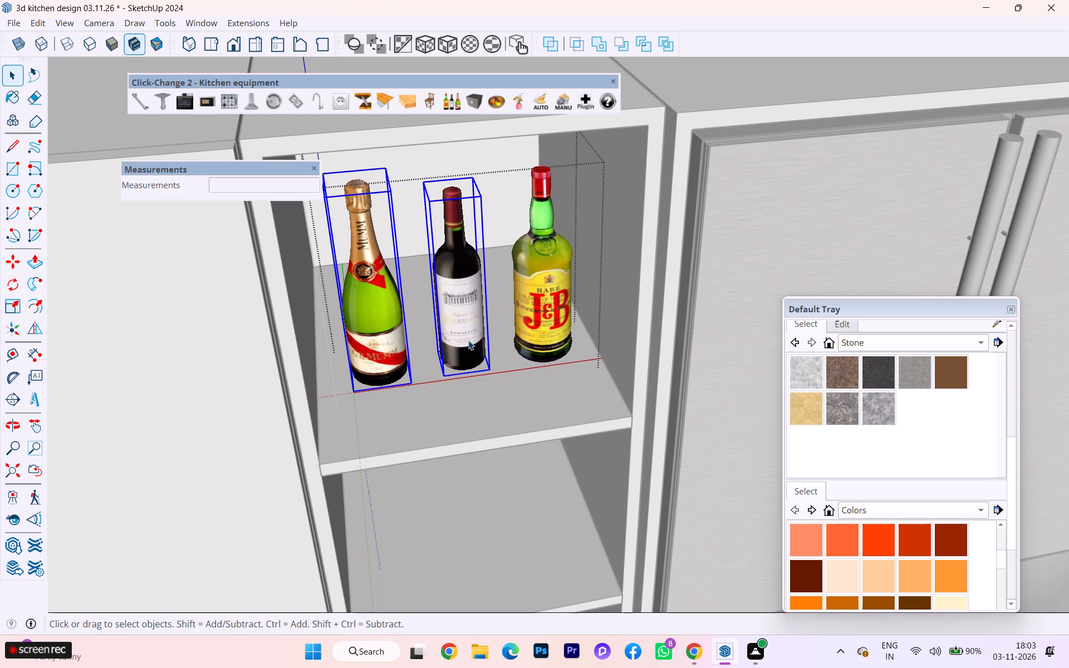
{"action": "key", "text": "m"}
{"action": "left_click", "coordinate": [483, 371]}
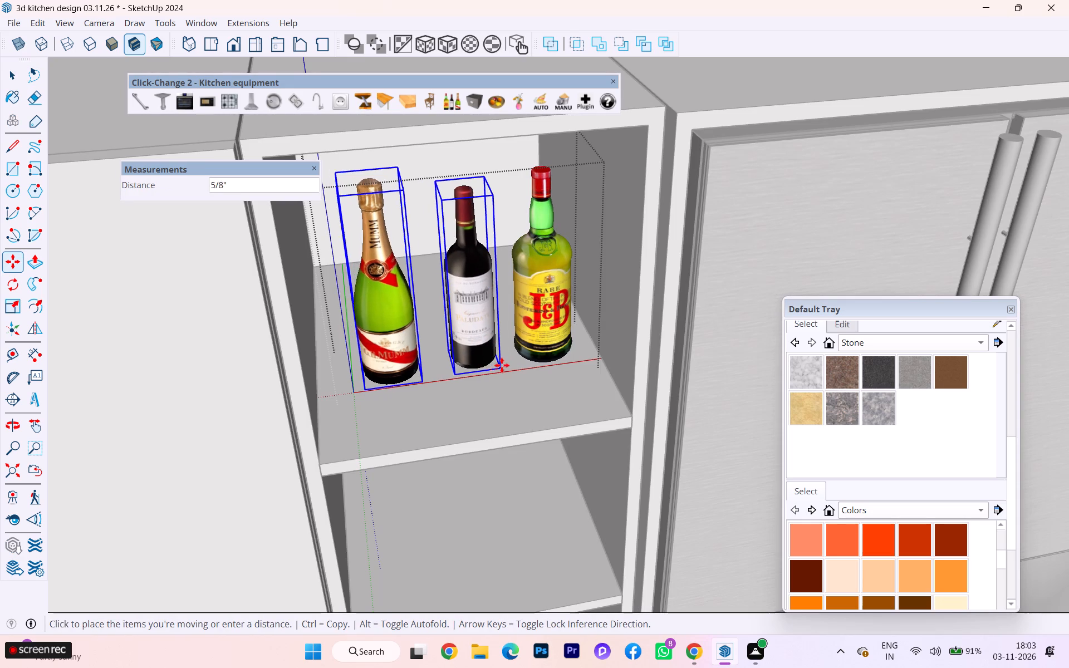
{"action": "left_click", "coordinate": [518, 362]}
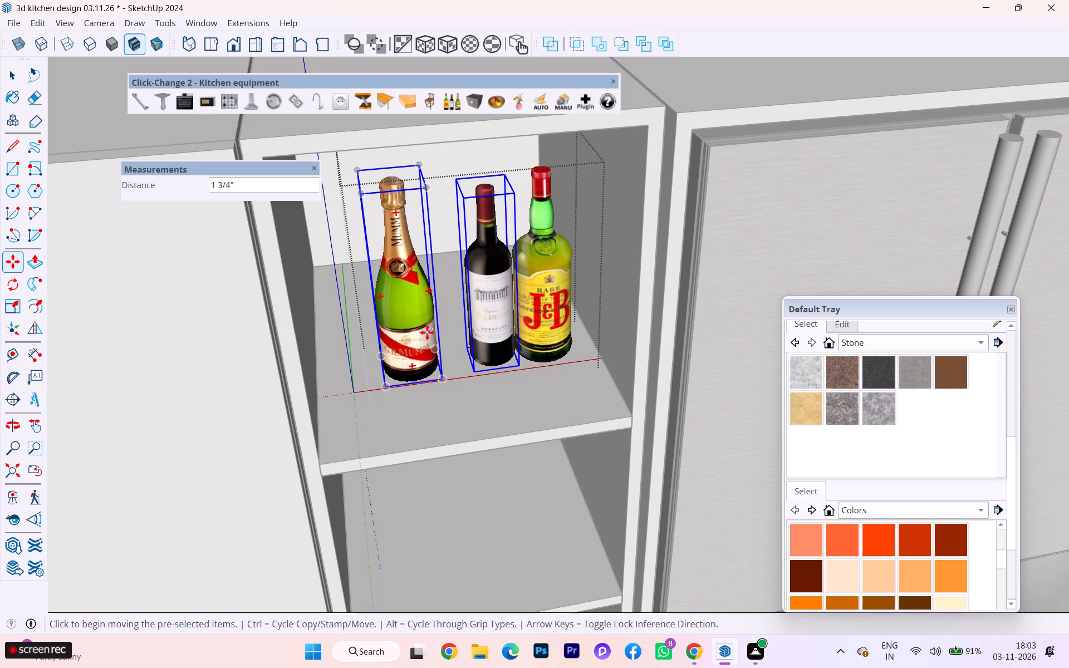
{"action": "left_click", "coordinate": [424, 335]}
{"action": "left_click", "coordinate": [424, 335]}
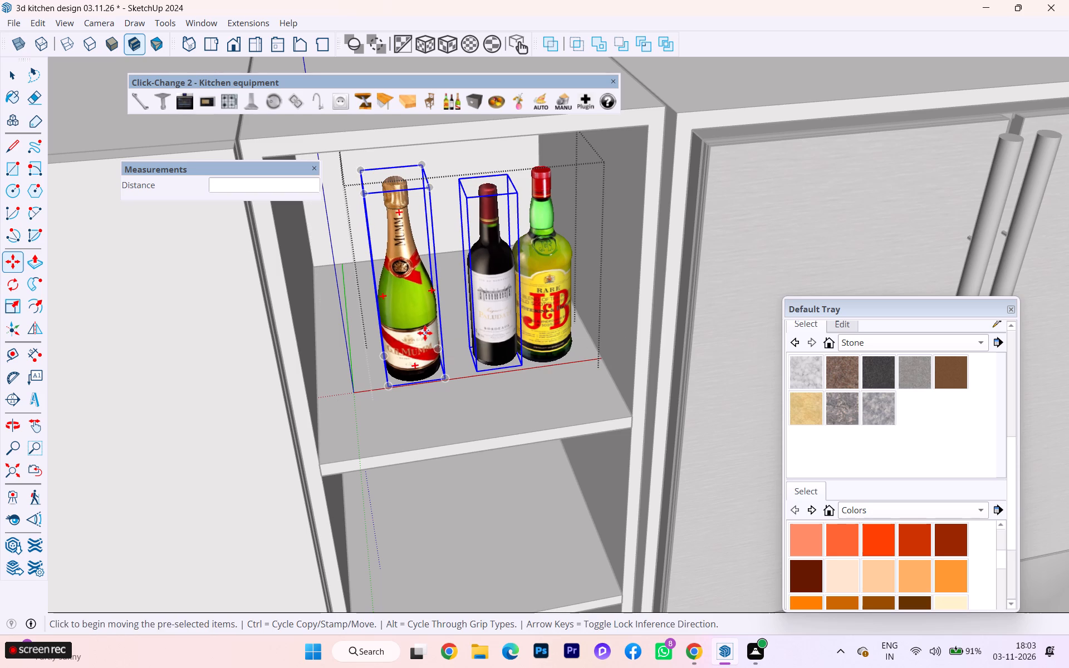
{"action": "key", "text": "Escape"}
{"action": "left_click", "coordinate": [411, 326]}
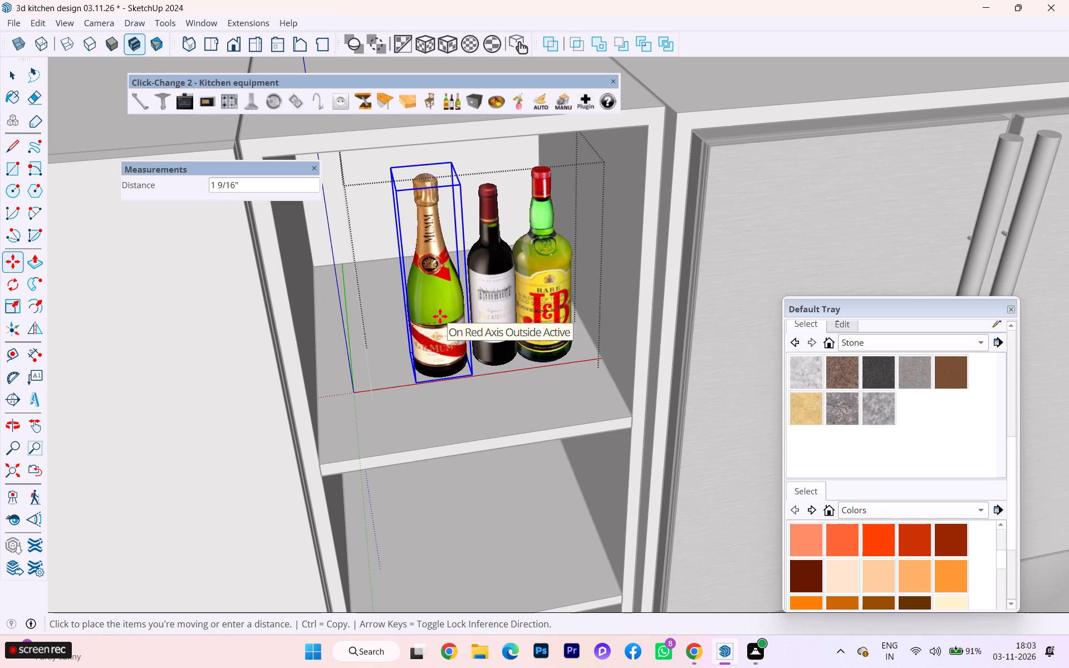
{"action": "key", "text": "Escape"}
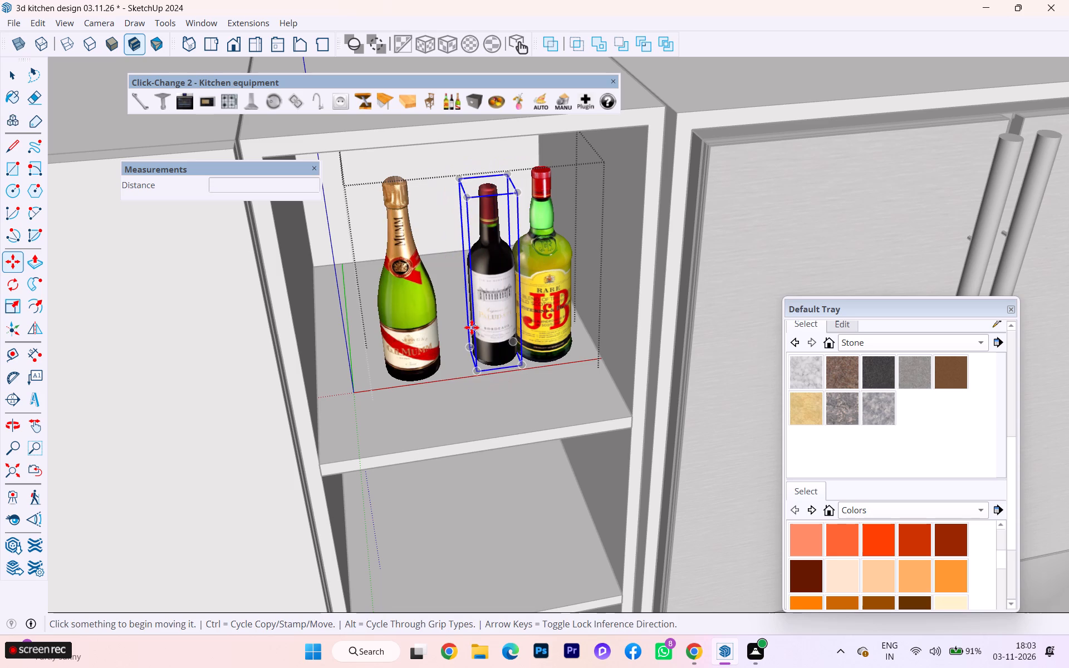
Swap the wine and champagne bottles, moving the champagne about 4 3/4" along the shelf so it stands beside the J&B bottle.
{"action": "left_click", "coordinate": [494, 315]}
{"action": "left_click", "coordinate": [447, 320]}
{"action": "left_click", "coordinate": [411, 310]}
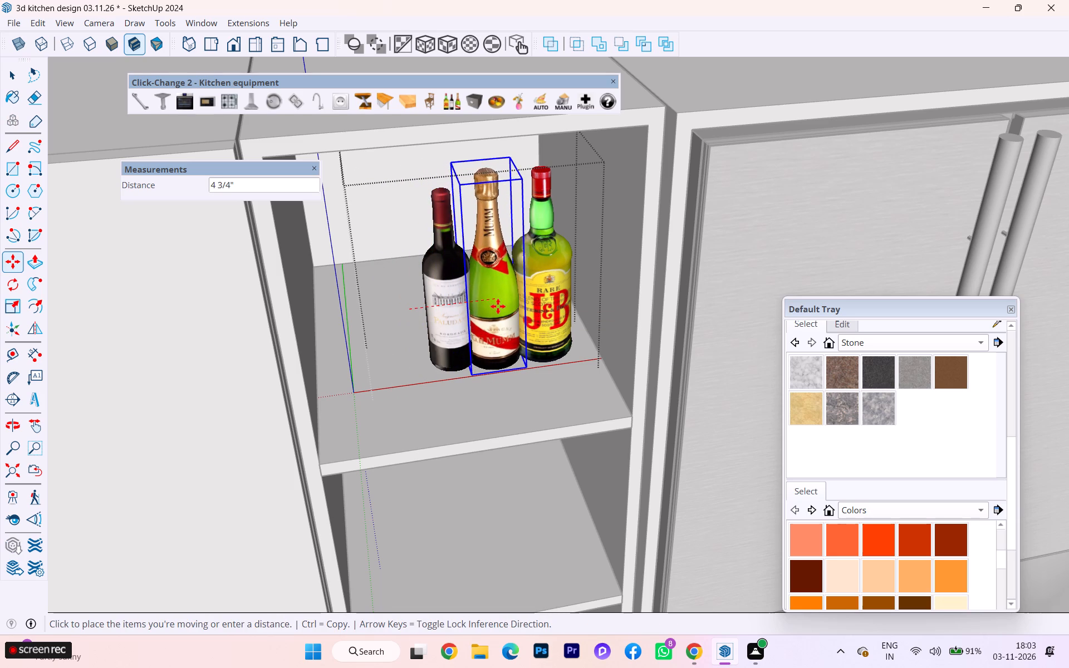
{"action": "left_click", "coordinate": [498, 306]}
Adjust the bottle spacing by shifting the wine bottle about 1 3/8" and the champagne about 13/16" away from the J&B bottle.
{"action": "left_click", "coordinate": [461, 306]}
{"action": "left_click", "coordinate": [434, 309]}
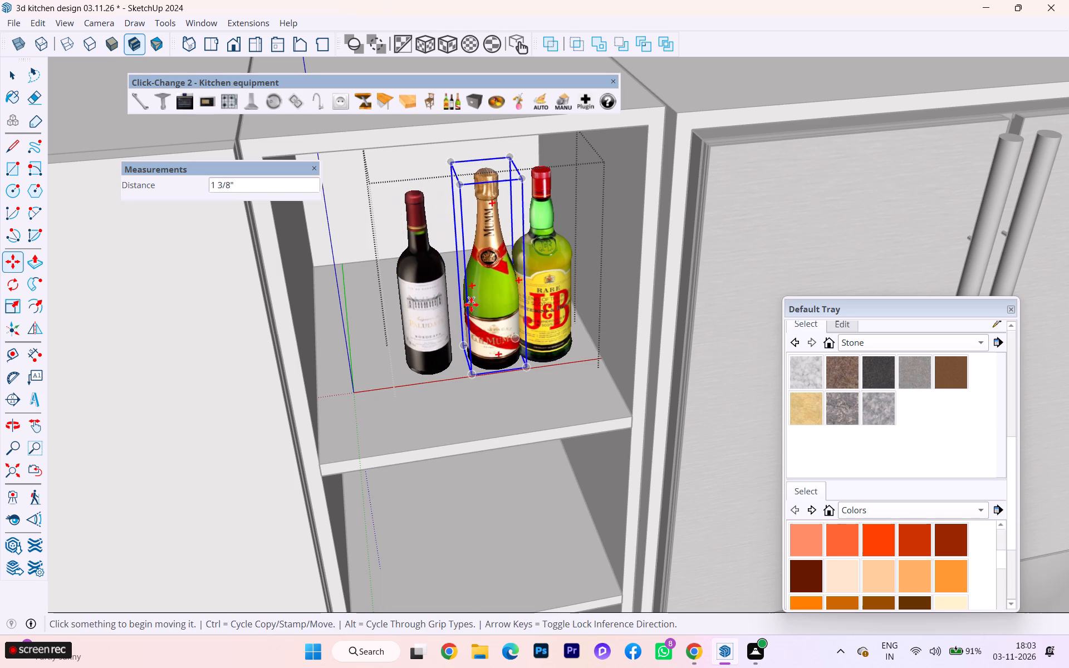
{"action": "left_click", "coordinate": [493, 302]}
{"action": "left_click", "coordinate": [479, 301]}
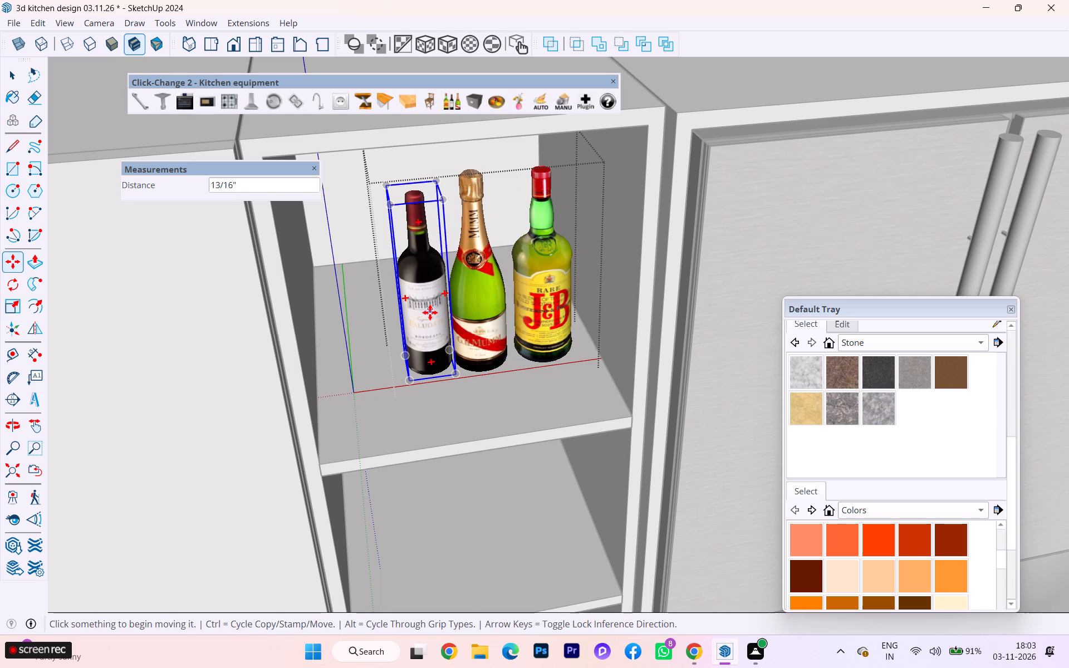
Copy the wine bottle about 2 15/16" along the top shelf away from the champagne, and nudge the copy about 1/2" further.
{"action": "left_click", "coordinate": [430, 312]}
{"action": "left_click", "coordinate": [420, 314]}
{"action": "left_click", "coordinate": [420, 313]}
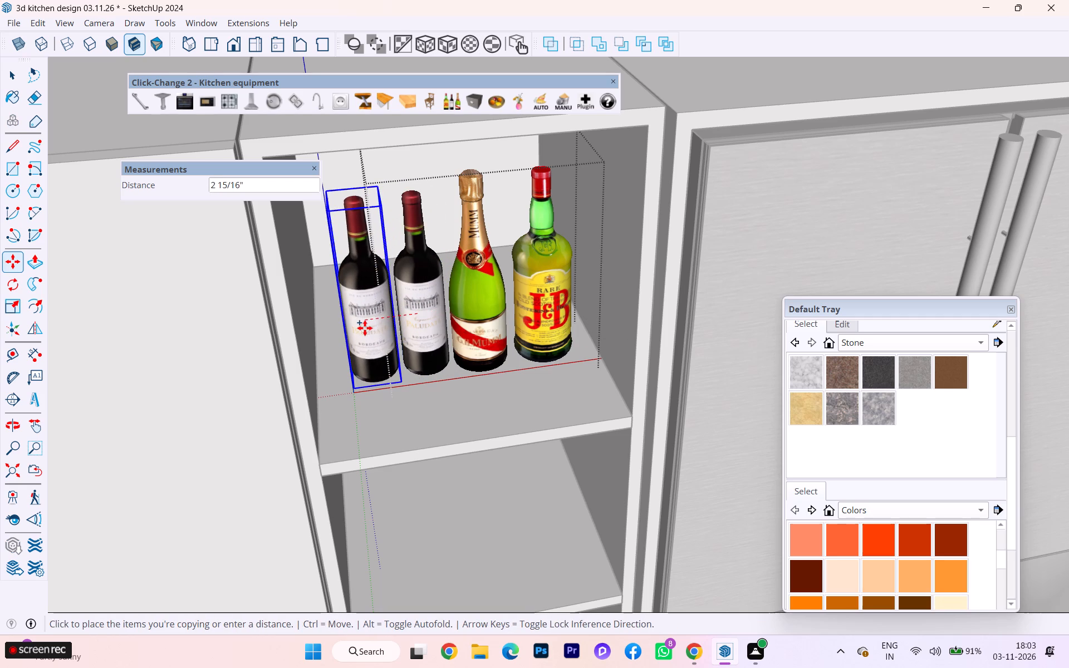
{"action": "left_click", "coordinate": [362, 328]}
{"action": "scroll", "coordinate": [414, 285], "scroll_direction": "down", "scroll_amount": 1}
{"action": "middle_click_drag", "start_coordinate": [410, 283], "coordinate": [349, 185]}
{"action": "scroll", "coordinate": [376, 271], "scroll_direction": "up", "scroll_amount": 7}
{"action": "left_click", "coordinate": [365, 307]}
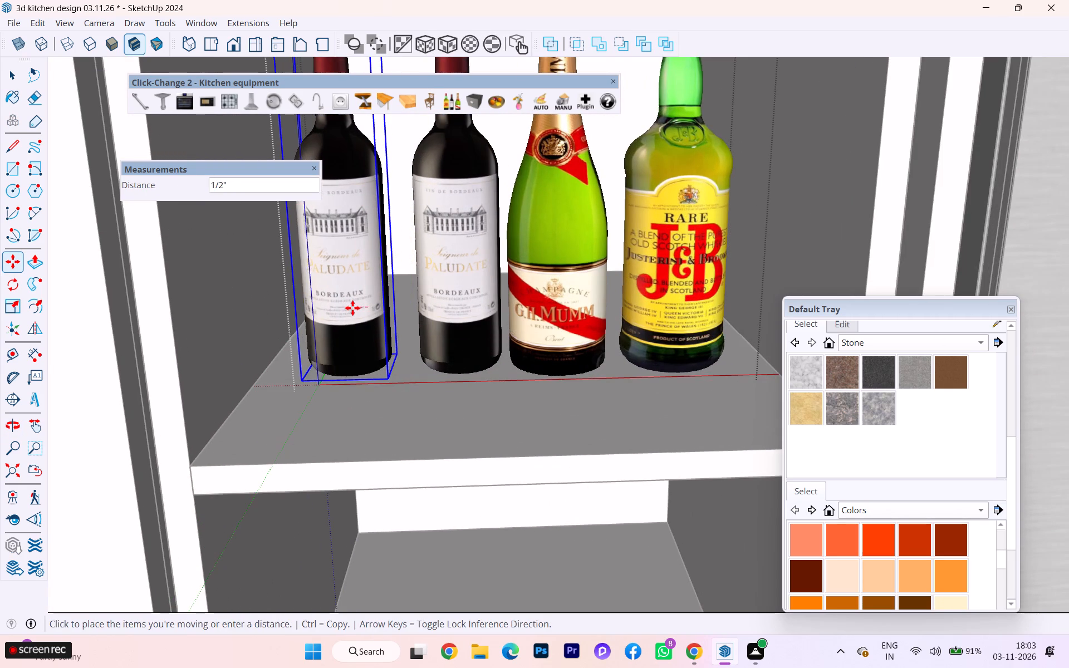
{"action": "left_click", "coordinate": [356, 307]}
Exit the bottle group and copy it about 1' 2 1/8" straight down onto the second shelf.
{"action": "scroll", "coordinate": [491, 244], "scroll_direction": "down", "scroll_amount": 7}
{"action": "scroll", "coordinate": [487, 240], "scroll_direction": "up", "scroll_amount": 4}
{"action": "scroll", "coordinate": [487, 239], "scroll_direction": "down", "scroll_amount": 2}
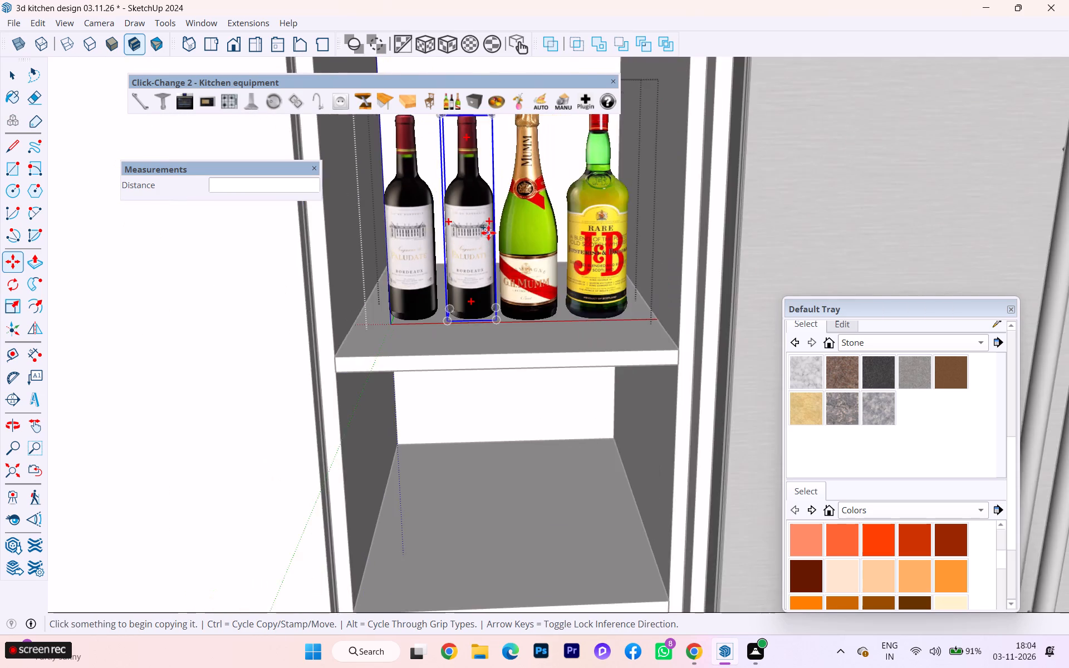
{"action": "scroll", "coordinate": [488, 233], "scroll_direction": "down", "scroll_amount": 2}
{"action": "left_click", "coordinate": [1, 78]}
{"action": "scroll", "coordinate": [323, 121], "scroll_direction": "down", "scroll_amount": 1}
{"action": "scroll", "coordinate": [331, 124], "scroll_direction": "up", "scroll_amount": 2}
{"action": "scroll", "coordinate": [345, 130], "scroll_direction": "down", "scroll_amount": 6}
{"action": "scroll", "coordinate": [414, 151], "scroll_direction": "up", "scroll_amount": 1}
{"action": "scroll", "coordinate": [445, 155], "scroll_direction": "down", "scroll_amount": 1}
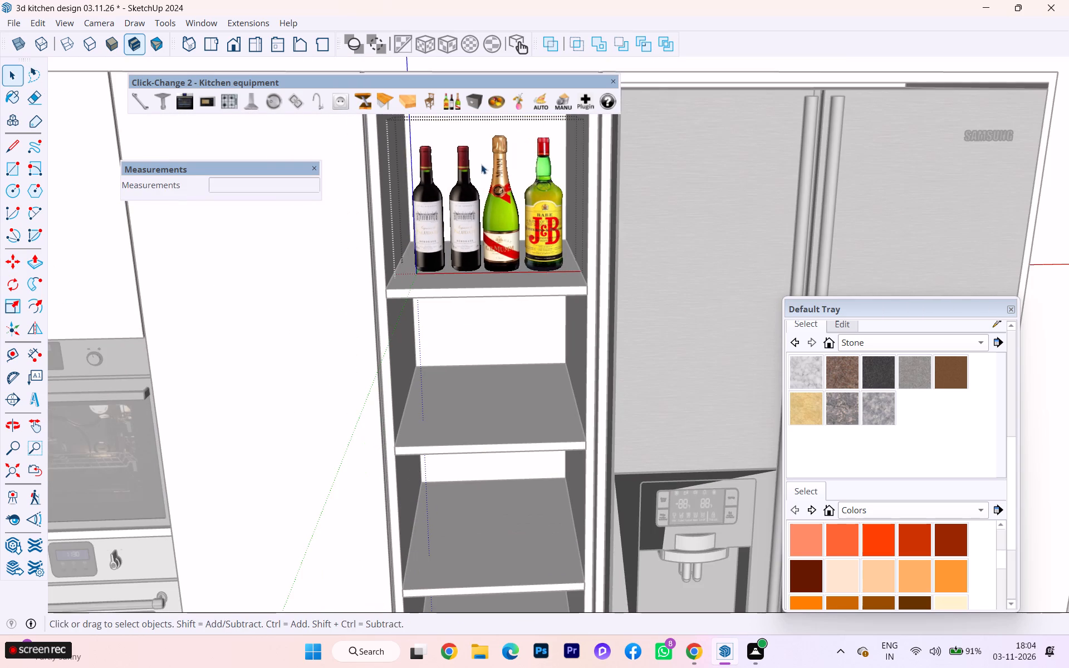
{"action": "left_click", "coordinate": [124, 261]}
{"action": "left_click", "coordinate": [442, 223]}
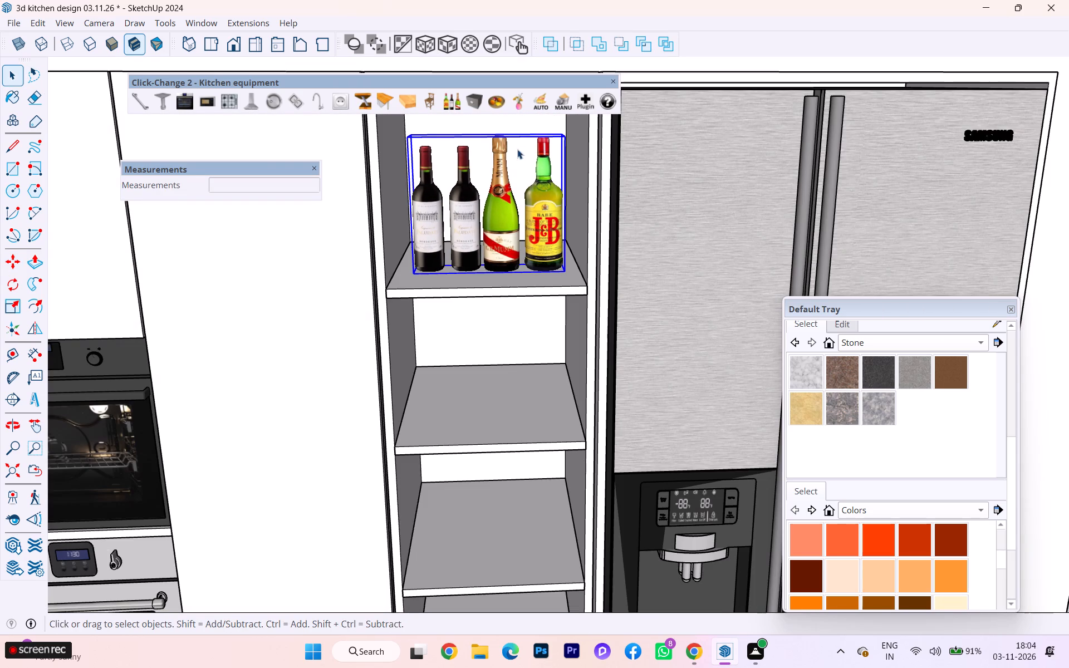
{"action": "key", "text": "m"}
{"action": "left_click", "coordinate": [491, 267]}
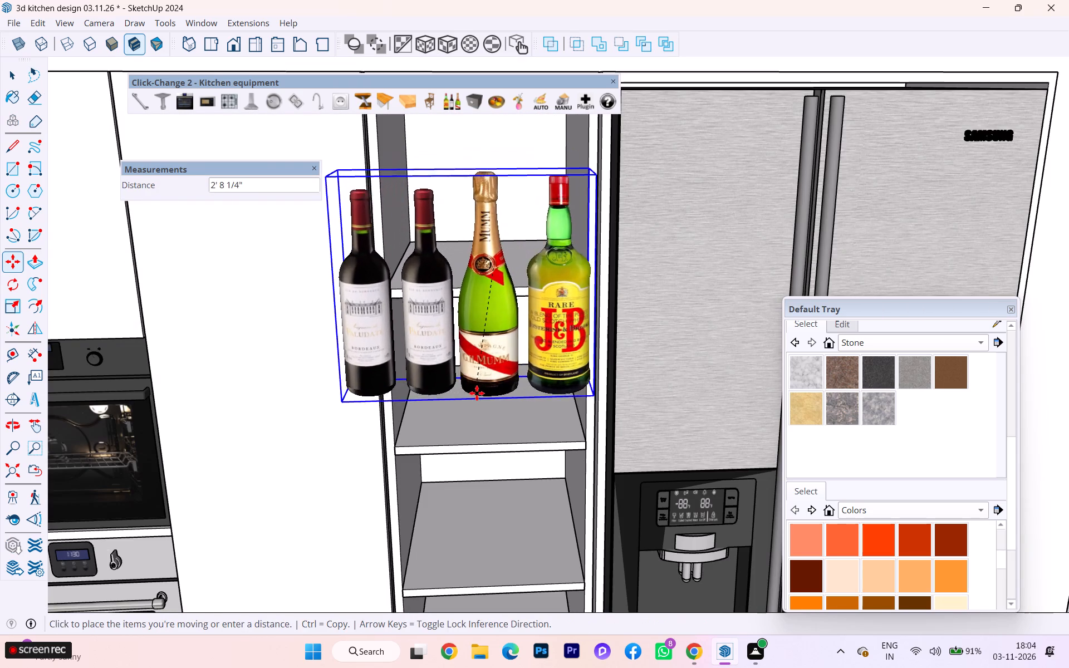
{"action": "key", "text": "Up"}
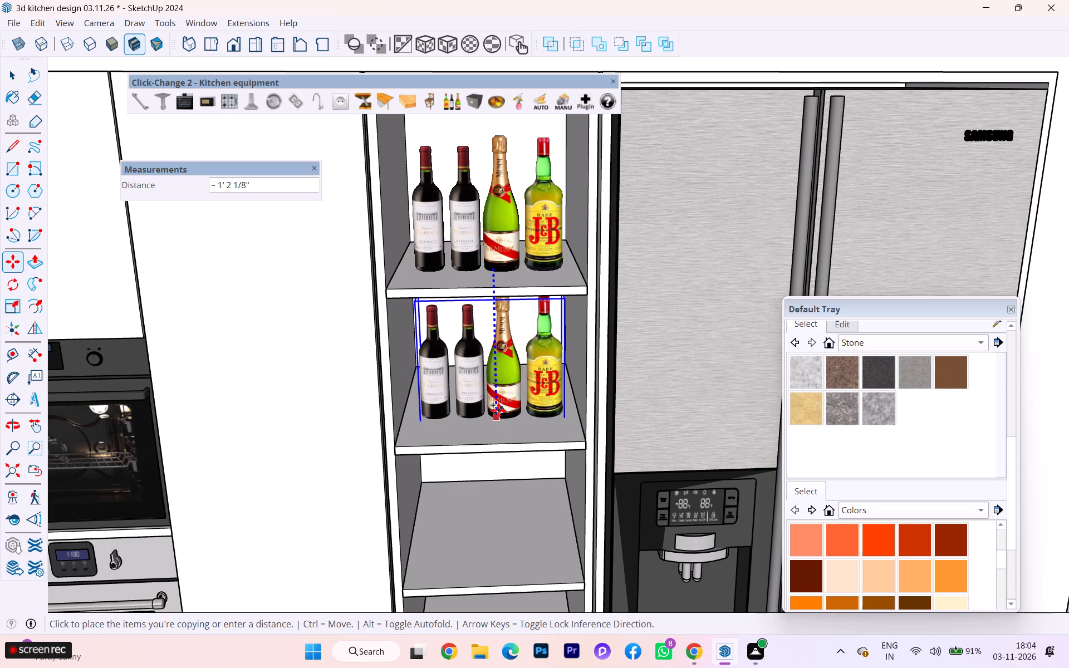
{"action": "left_click", "coordinate": [497, 411]}
Copy the second-shelf bottle group about 1' 3 3/4" straight down onto the third shelf.
{"action": "scroll", "coordinate": [496, 388], "scroll_direction": "down", "scroll_amount": 2}
{"action": "scroll", "coordinate": [496, 379], "scroll_direction": "up", "scroll_amount": 4}
{"action": "scroll", "coordinate": [493, 376], "scroll_direction": "down", "scroll_amount": 2}
{"action": "scroll", "coordinate": [477, 357], "scroll_direction": "up", "scroll_amount": 3}
{"action": "scroll", "coordinate": [467, 348], "scroll_direction": "down", "scroll_amount": 7}
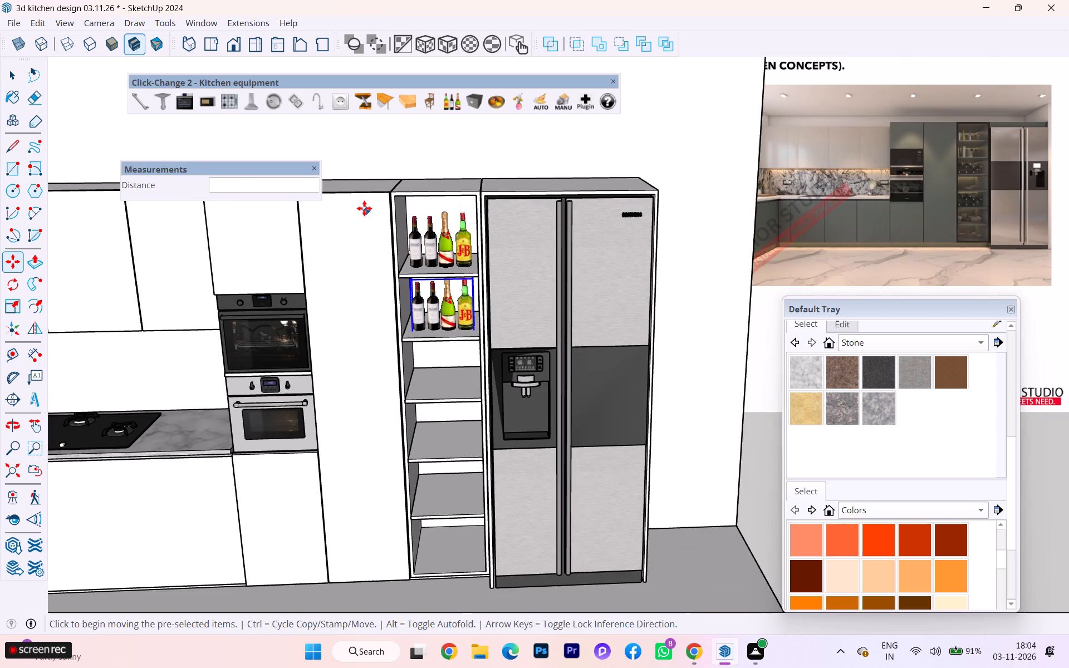
{"action": "left_click", "coordinate": [454, 321]}
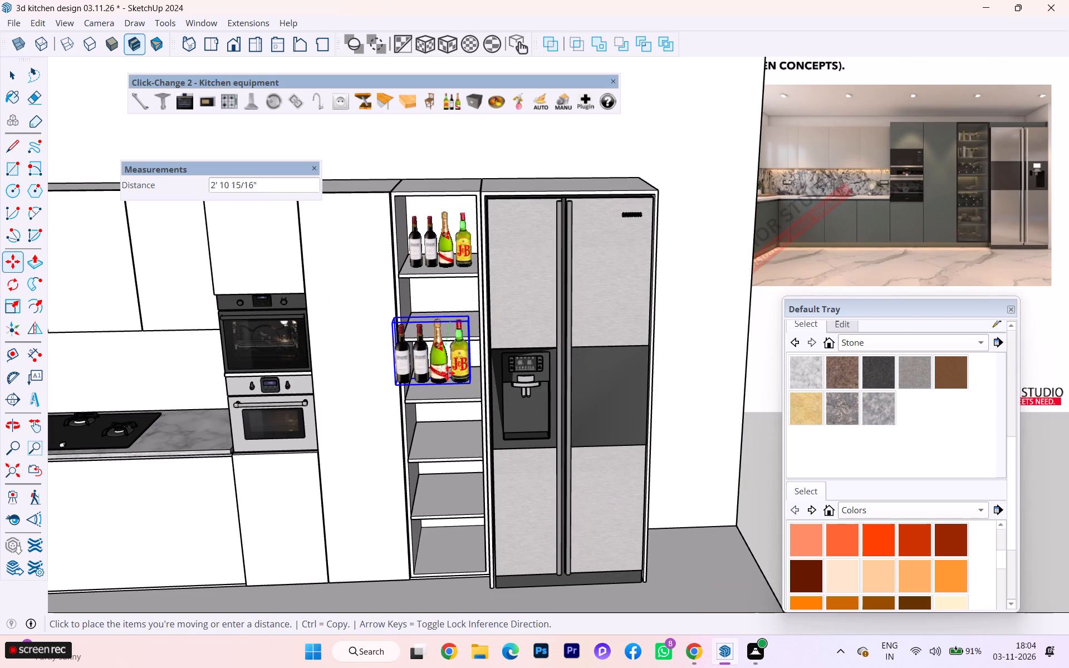
{"action": "scroll", "coordinate": [454, 386], "scroll_direction": "up", "scroll_amount": 3}
{"action": "left_click", "coordinate": [452, 387]}
{"action": "key", "text": "Up"}
{"action": "left_click", "coordinate": [452, 387]}
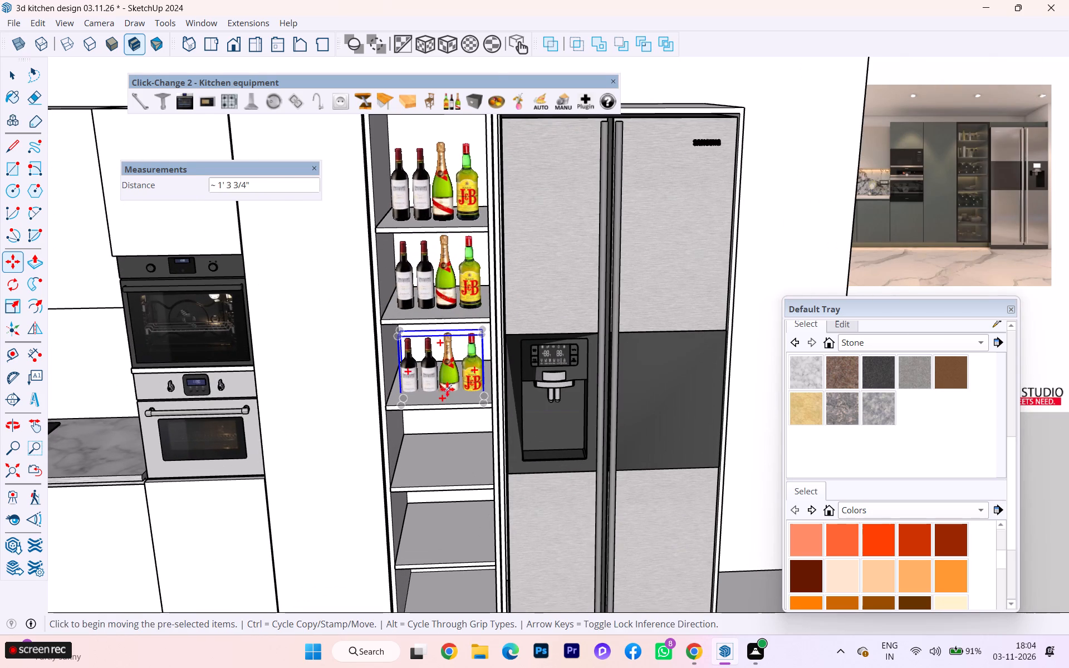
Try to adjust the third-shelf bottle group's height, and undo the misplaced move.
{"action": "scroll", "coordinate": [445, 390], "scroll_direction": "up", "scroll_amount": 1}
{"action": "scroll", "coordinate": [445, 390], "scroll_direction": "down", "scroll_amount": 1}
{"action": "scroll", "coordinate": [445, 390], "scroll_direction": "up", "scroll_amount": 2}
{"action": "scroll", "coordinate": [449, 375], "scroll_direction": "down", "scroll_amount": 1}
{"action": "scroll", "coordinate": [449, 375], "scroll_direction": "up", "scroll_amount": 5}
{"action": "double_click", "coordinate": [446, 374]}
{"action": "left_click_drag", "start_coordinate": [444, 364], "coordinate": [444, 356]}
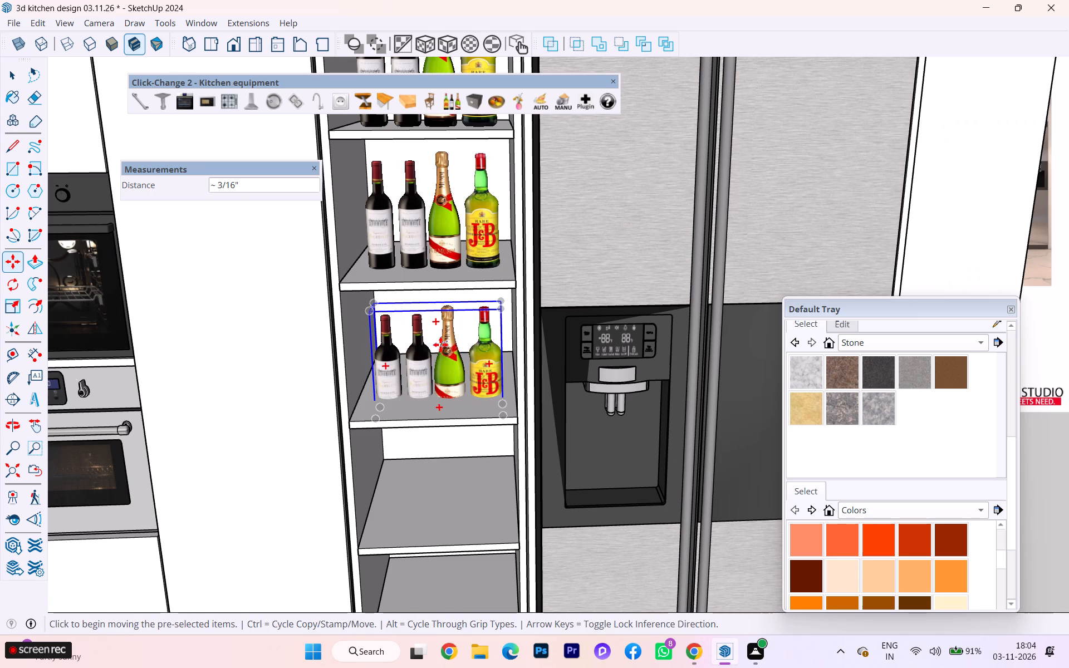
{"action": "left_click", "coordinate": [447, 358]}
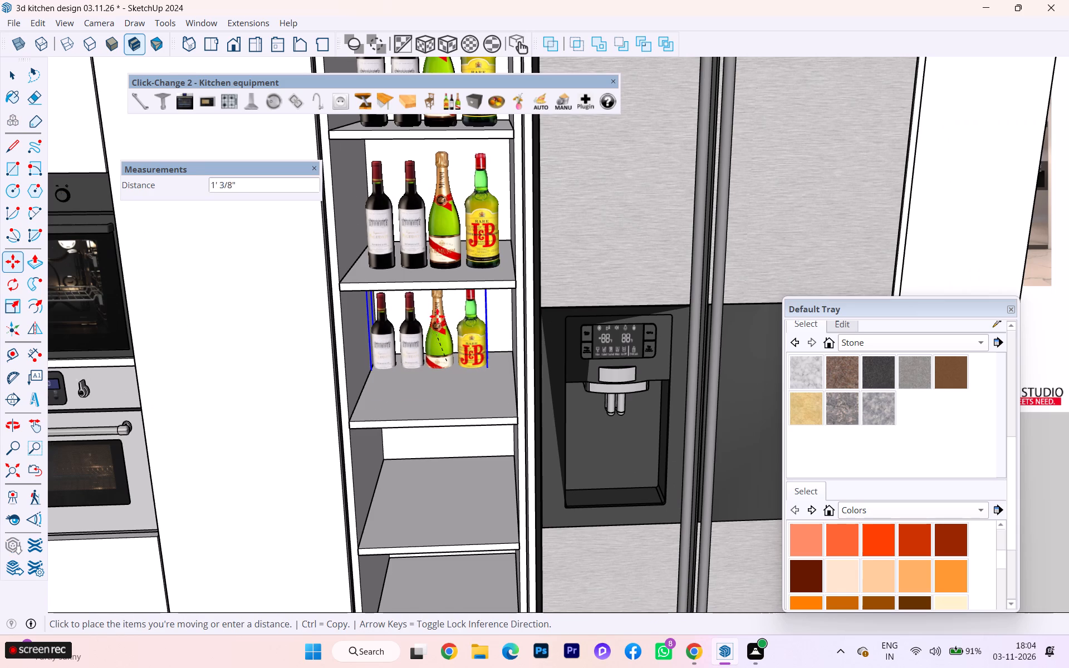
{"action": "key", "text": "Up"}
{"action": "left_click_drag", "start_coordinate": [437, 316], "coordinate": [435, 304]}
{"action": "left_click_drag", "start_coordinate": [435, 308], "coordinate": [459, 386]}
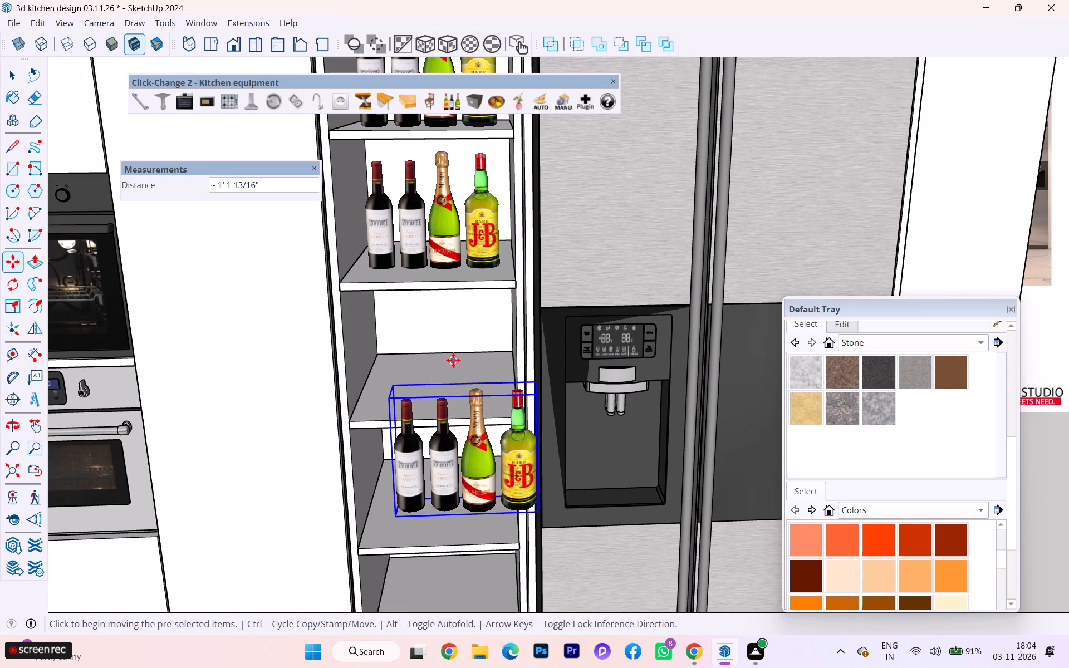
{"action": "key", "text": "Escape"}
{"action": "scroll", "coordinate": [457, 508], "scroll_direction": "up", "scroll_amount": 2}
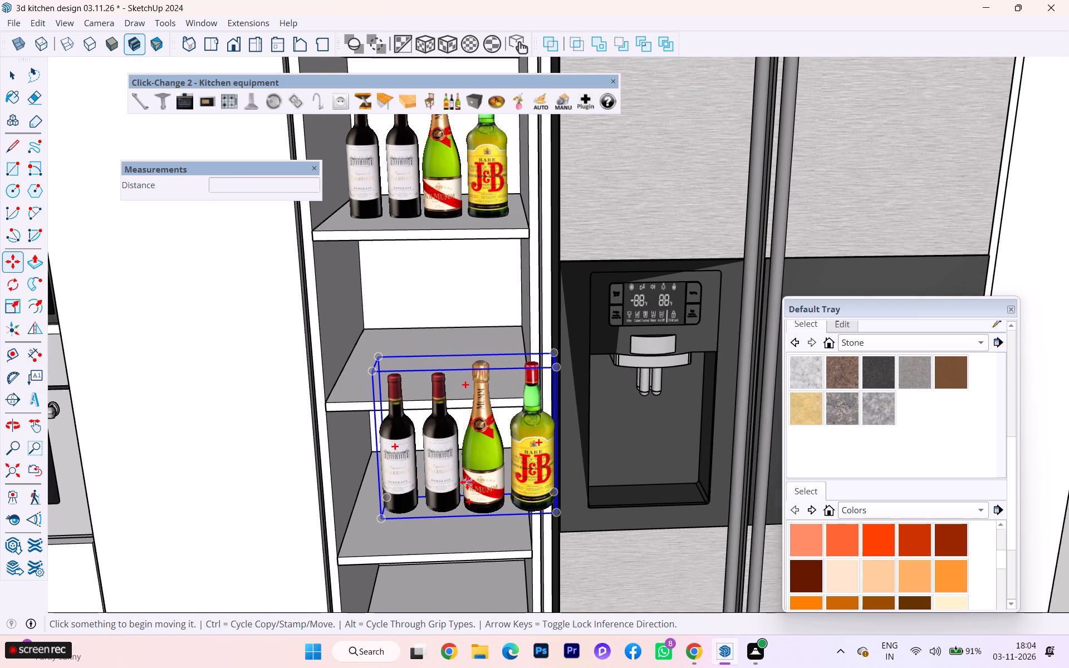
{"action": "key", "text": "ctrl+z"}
Raise the third-shelf bottle group about 1 3/8" vertically so the bottles stand on the shelf surface.
{"action": "scroll", "coordinate": [453, 374], "scroll_direction": "up", "scroll_amount": 3}
{"action": "left_click", "coordinate": [445, 360]}
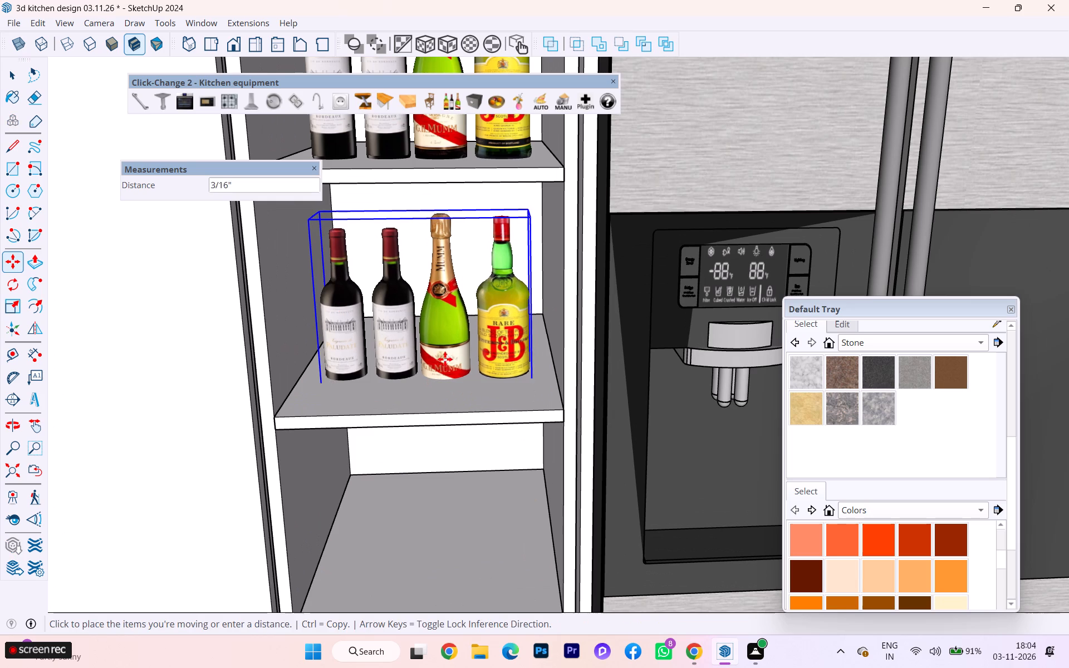
{"action": "key", "text": "Up"}
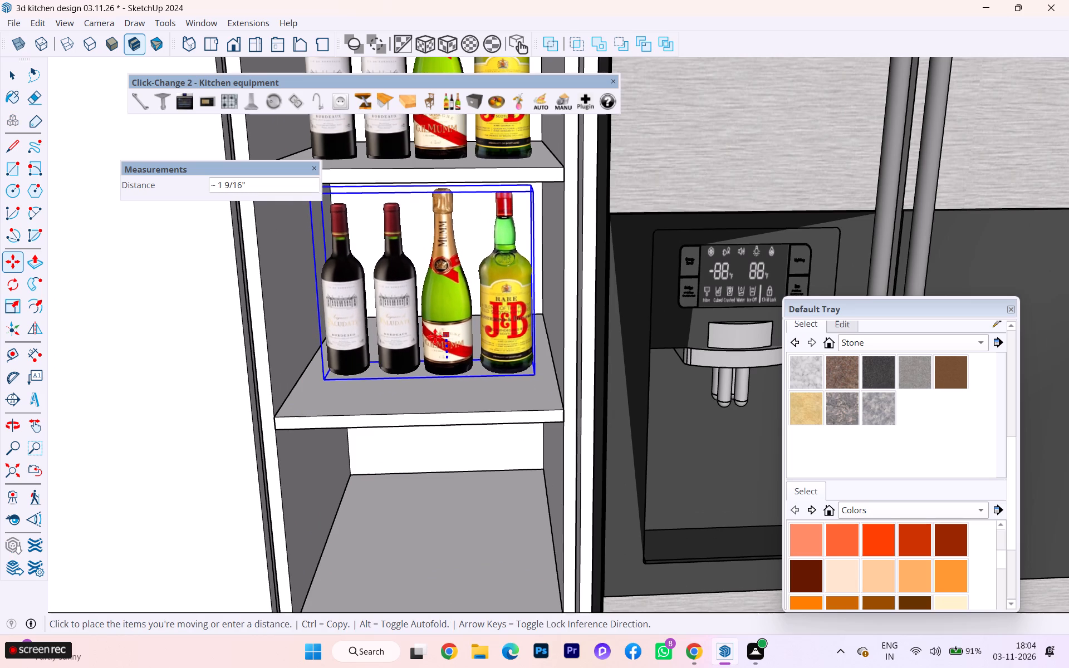
{"action": "left_click", "coordinate": [401, 341]}
Copy the third-shelf bottle group about 1' 1 11/16" straight down onto the fourth shelf.
{"action": "scroll", "coordinate": [403, 351], "scroll_direction": "down", "scroll_amount": 1}
{"action": "scroll", "coordinate": [403, 351], "scroll_direction": "up", "scroll_amount": 2}
{"action": "scroll", "coordinate": [403, 351], "scroll_direction": "down", "scroll_amount": 4}
{"action": "scroll", "coordinate": [403, 351], "scroll_direction": "up", "scroll_amount": 1}
{"action": "scroll", "coordinate": [403, 351], "scroll_direction": "down", "scroll_amount": 9}
{"action": "scroll", "coordinate": [410, 302], "scroll_direction": "up", "scroll_amount": 1}
{"action": "scroll", "coordinate": [410, 301], "scroll_direction": "down", "scroll_amount": 1}
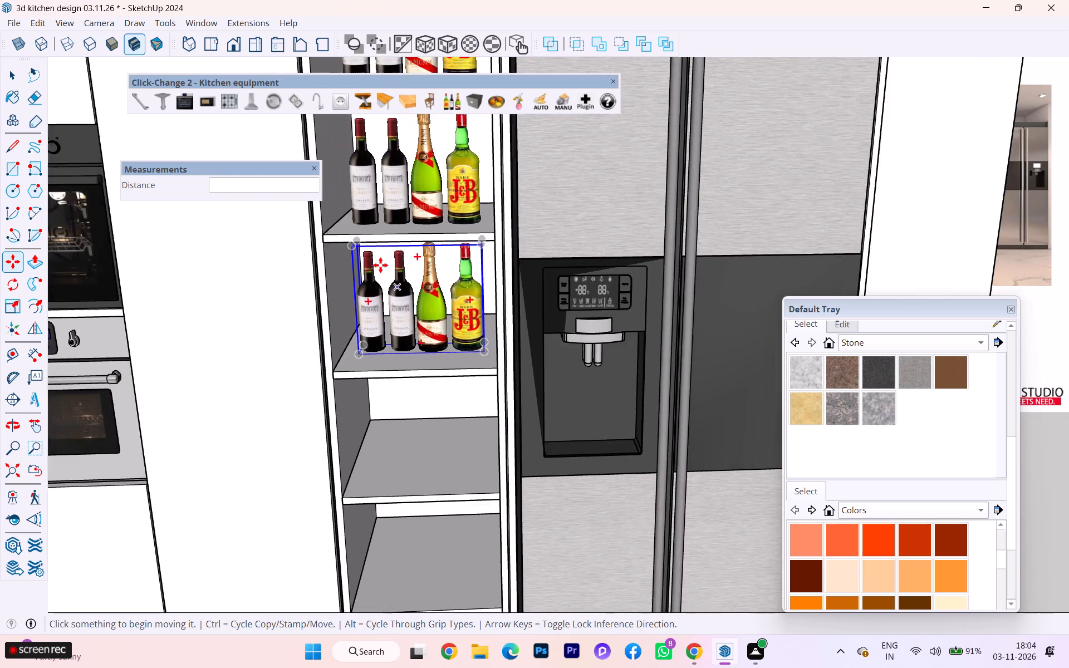
{"action": "scroll", "coordinate": [374, 243], "scroll_direction": "down", "scroll_amount": 12}
{"action": "scroll", "coordinate": [385, 247], "scroll_direction": "up", "scroll_amount": 1}
{"action": "scroll", "coordinate": [414, 286], "scroll_direction": "down", "scroll_amount": 1}
{"action": "scroll", "coordinate": [416, 293], "scroll_direction": "up", "scroll_amount": 2}
{"action": "scroll", "coordinate": [416, 294], "scroll_direction": "down", "scroll_amount": 8}
{"action": "left_click", "coordinate": [413, 306]}
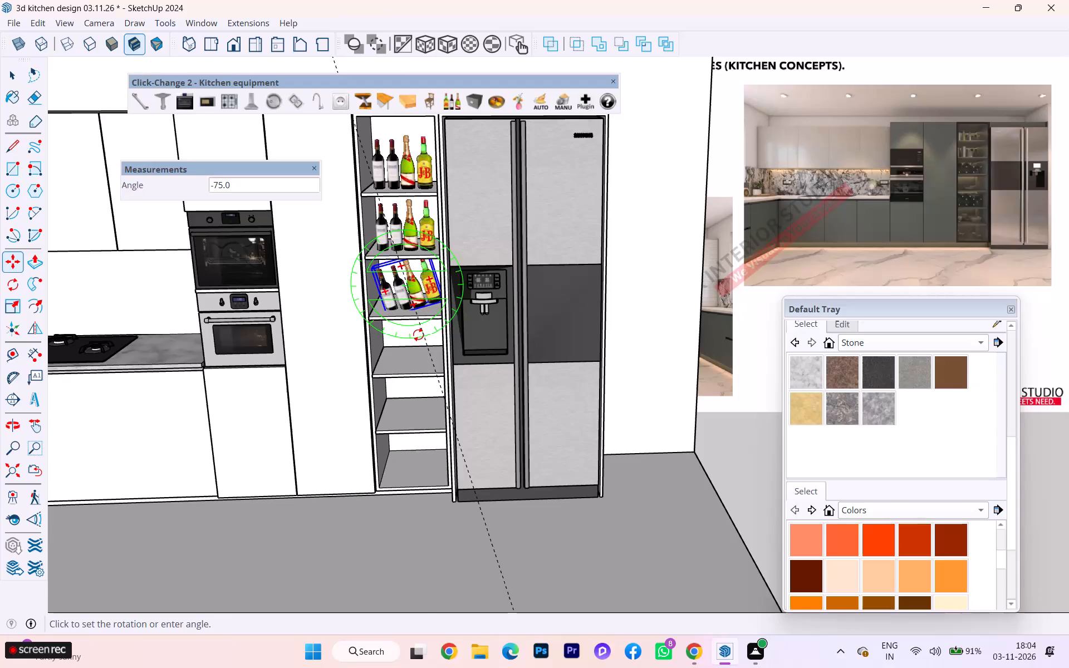
{"action": "key", "text": "Escape"}
{"action": "scroll", "coordinate": [426, 320], "scroll_direction": "up", "scroll_amount": 3}
{"action": "scroll", "coordinate": [426, 317], "scroll_direction": "down", "scroll_amount": 1}
{"action": "scroll", "coordinate": [426, 317], "scroll_direction": "up", "scroll_amount": 3}
{"action": "left_click", "coordinate": [426, 290]}
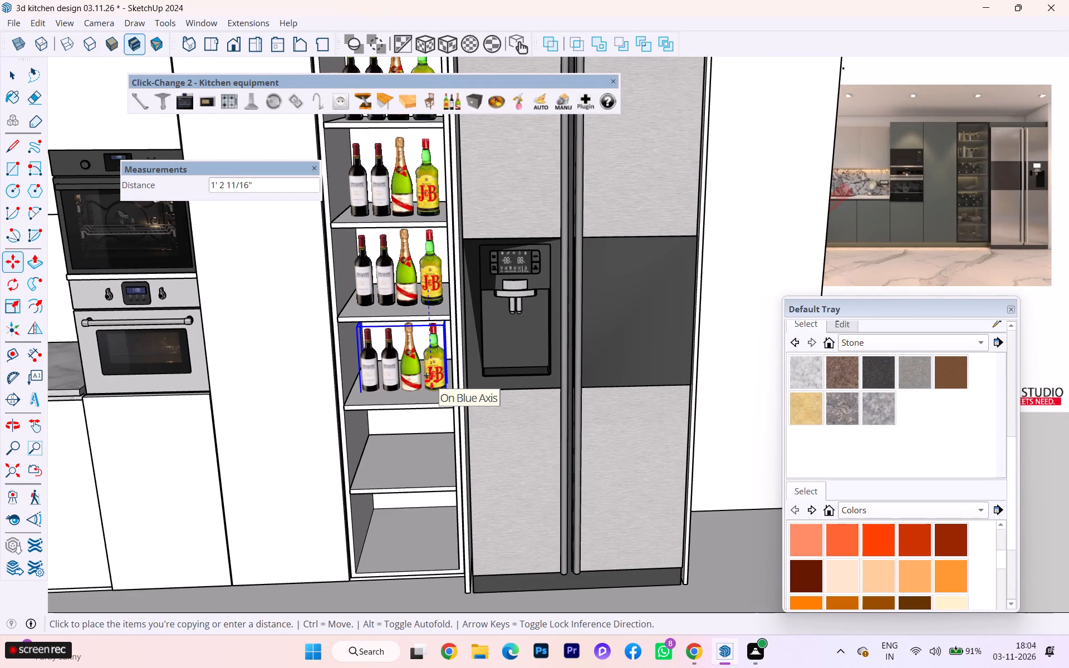
{"action": "left_click", "coordinate": [431, 375]}
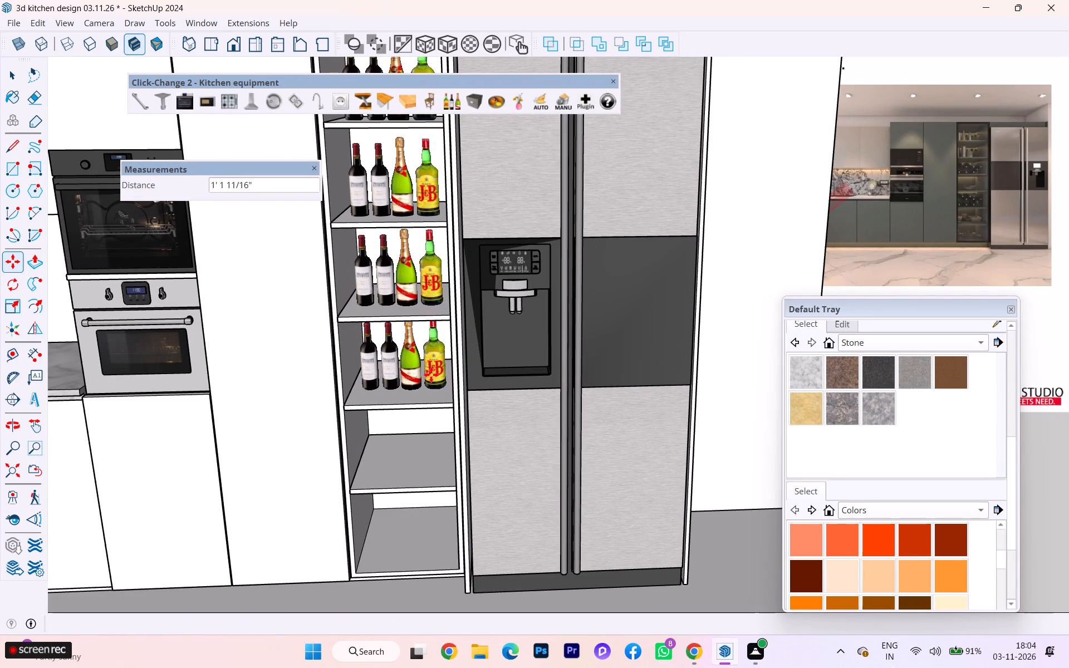
Copy the bottle group down onto the fifth and bottom shelves, at drops of about 1' 1 13/16" and 1' 1 15/16".
{"action": "left_click", "coordinate": [434, 372]}
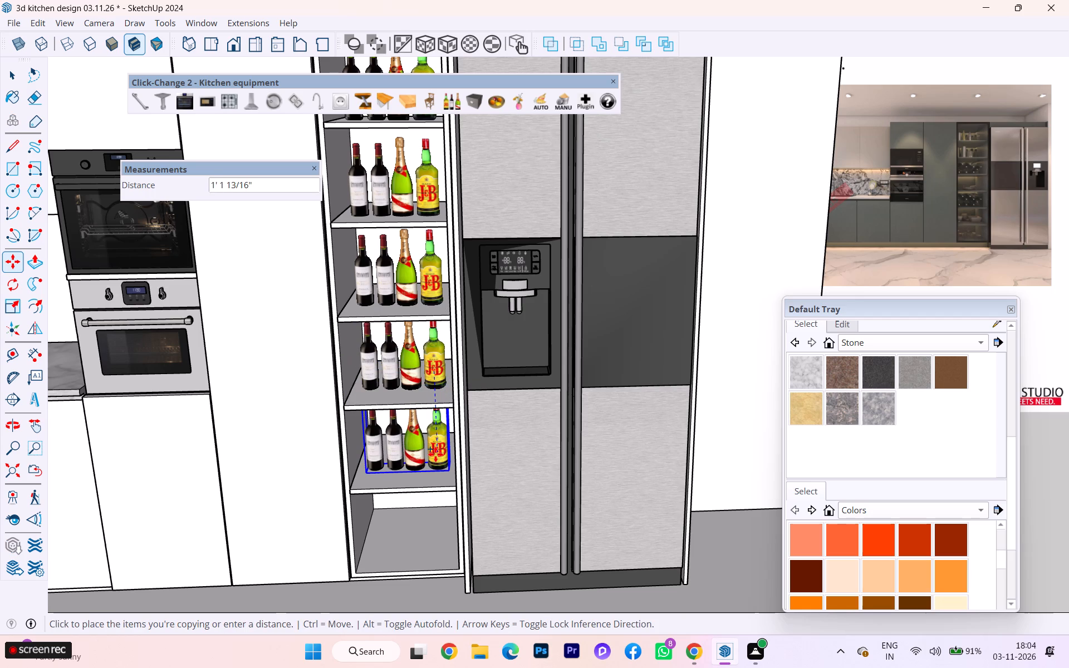
{"action": "left_click", "coordinate": [435, 454]}
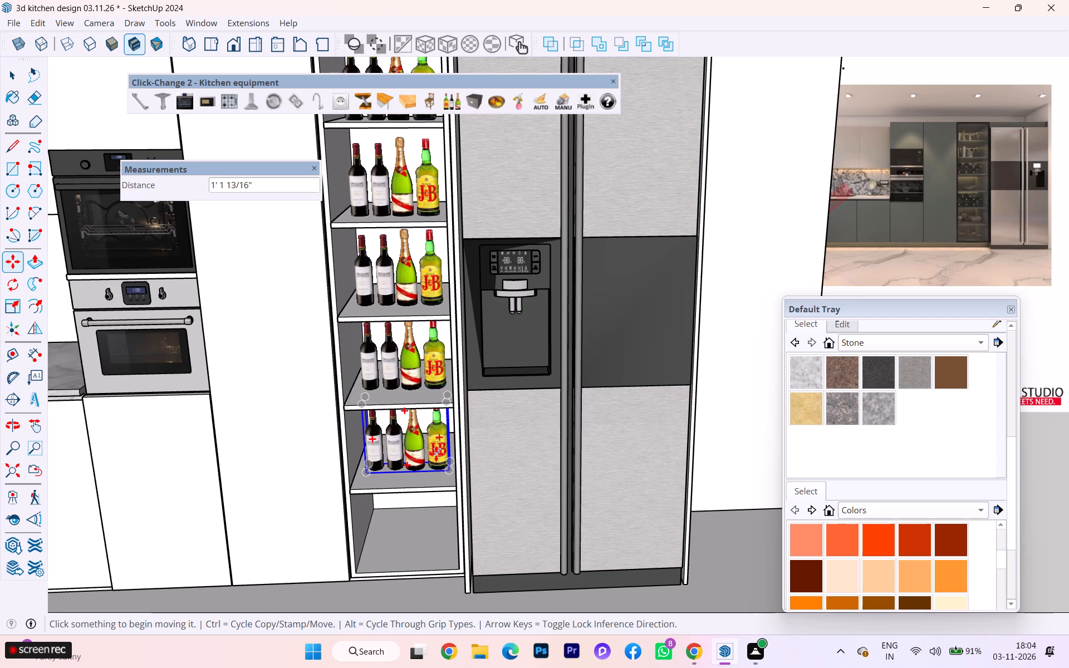
{"action": "left_click", "coordinate": [436, 453]}
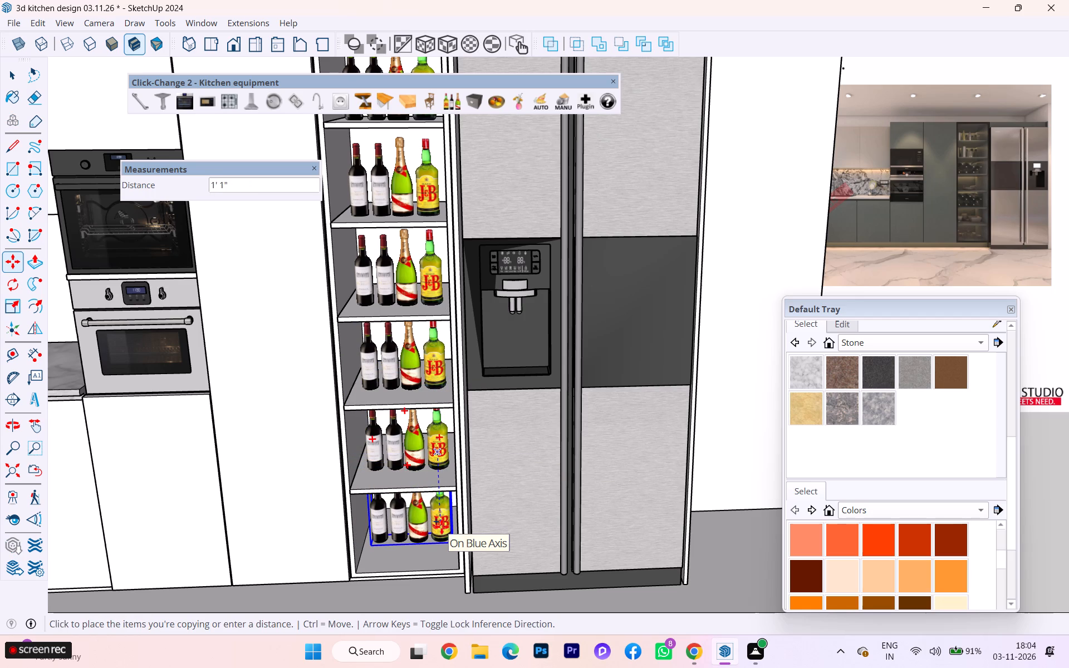
{"action": "left_click", "coordinate": [442, 531]}
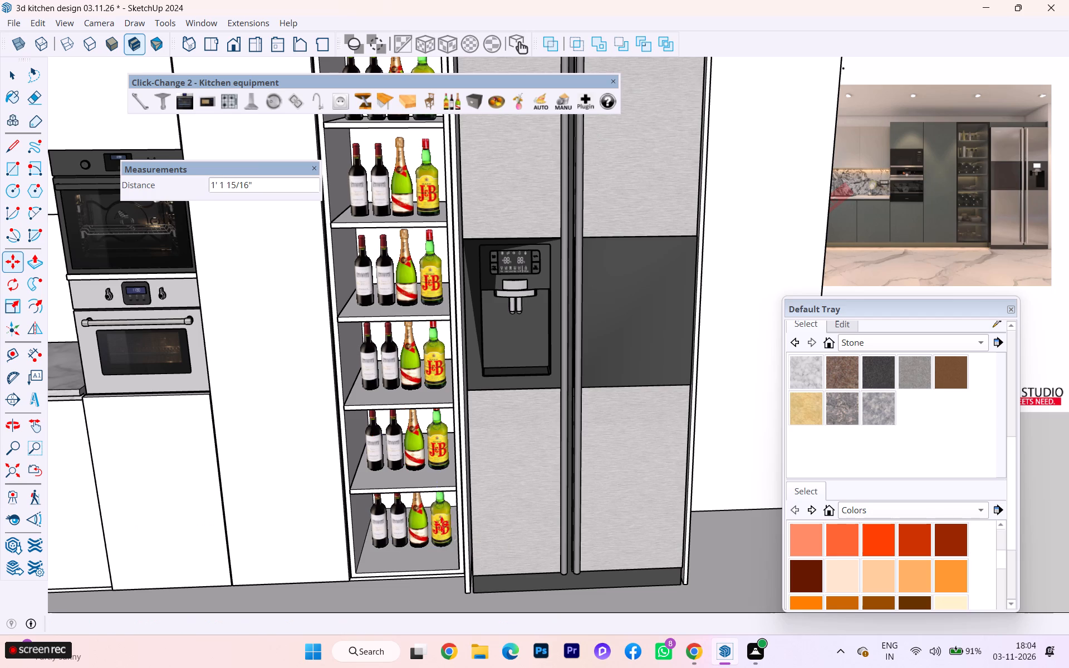
Inside the second-shelf bottle group, swap the champagne for the Heinz ketchup bottle using the Kitchen Products variants.
{"action": "scroll", "coordinate": [452, 240], "scroll_direction": "up", "scroll_amount": 1}
{"action": "scroll", "coordinate": [452, 237], "scroll_direction": "down", "scroll_amount": 1}
{"action": "middle_click_drag", "start_coordinate": [448, 218], "coordinate": [456, 136]}
{"action": "scroll", "coordinate": [440, 235], "scroll_direction": "down", "scroll_amount": 1}
{"action": "scroll", "coordinate": [443, 242], "scroll_direction": "up", "scroll_amount": 1}
{"action": "scroll", "coordinate": [444, 244], "scroll_direction": "down", "scroll_amount": 9}
{"action": "scroll", "coordinate": [480, 355], "scroll_direction": "up", "scroll_amount": 3}
{"action": "scroll", "coordinate": [480, 355], "scroll_direction": "down", "scroll_amount": 5}
{"action": "scroll", "coordinate": [480, 355], "scroll_direction": "up", "scroll_amount": 1}
{"action": "scroll", "coordinate": [480, 355], "scroll_direction": "down", "scroll_amount": 1}
{"action": "left_click", "coordinate": [11, 80]}
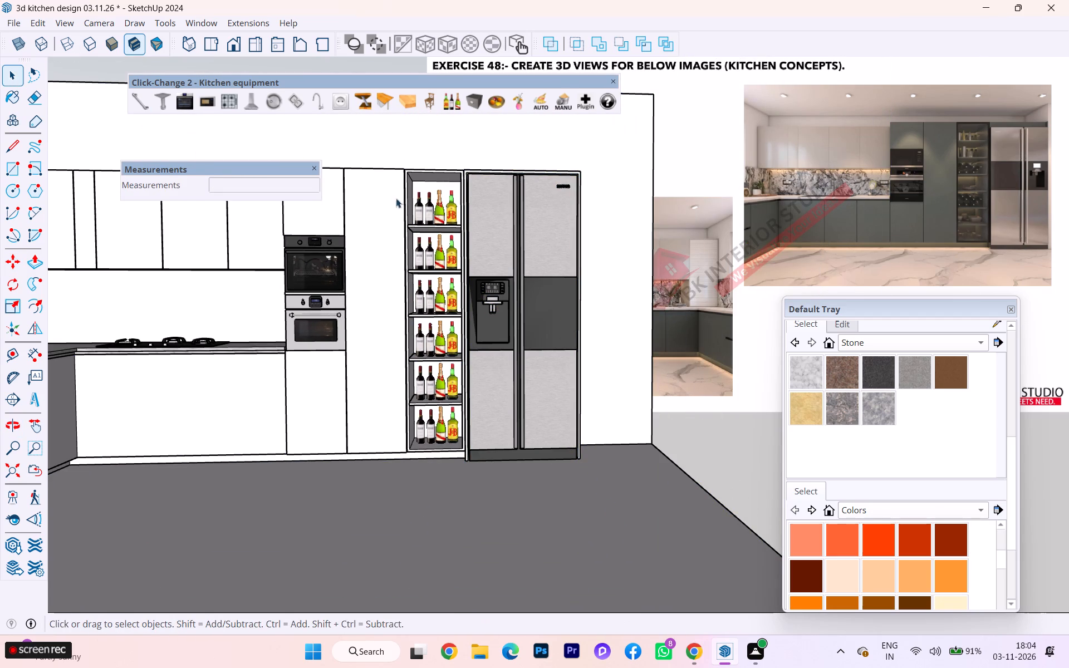
{"action": "double_click", "coordinate": [440, 257]}
{"action": "left_click", "coordinate": [438, 257]}
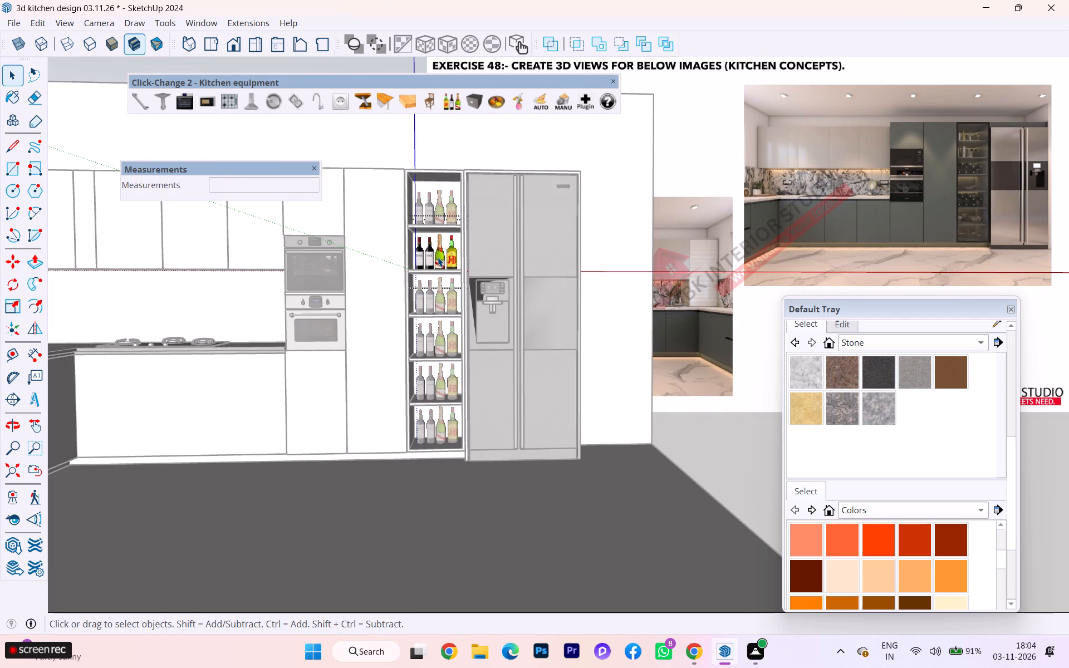
{"action": "scroll", "coordinate": [444, 254], "scroll_direction": "up", "scroll_amount": 1}
{"action": "scroll", "coordinate": [444, 254], "scroll_direction": "down", "scroll_amount": 1}
{"action": "scroll", "coordinate": [444, 253], "scroll_direction": "up", "scroll_amount": 2}
{"action": "scroll", "coordinate": [444, 253], "scroll_direction": "down", "scroll_amount": 3}
{"action": "scroll", "coordinate": [444, 253], "scroll_direction": "up", "scroll_amount": 9}
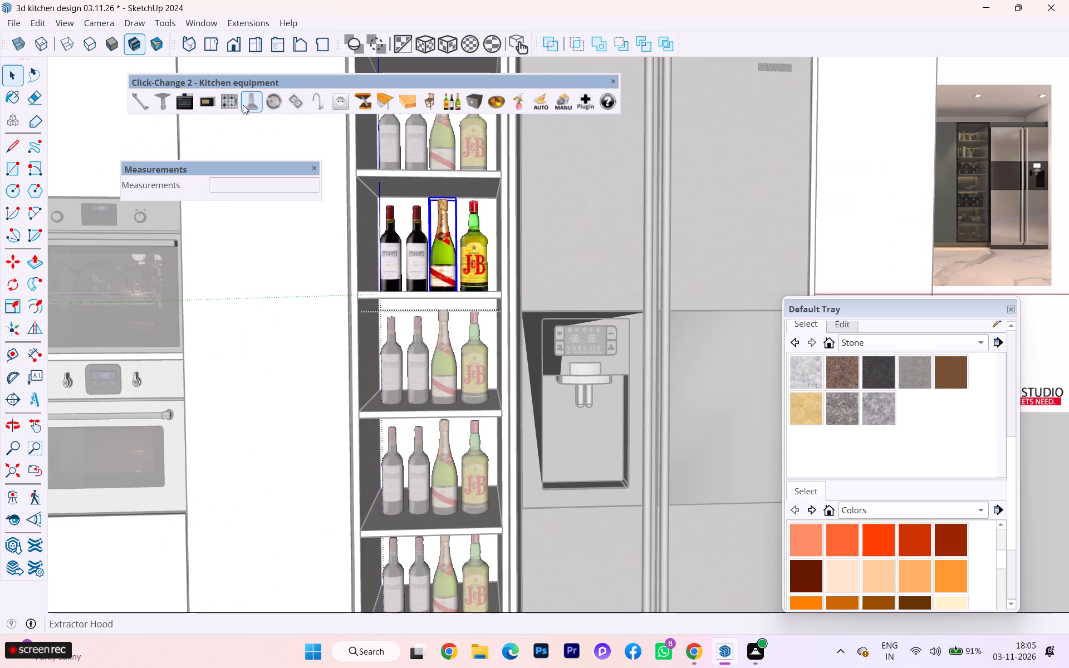
{"action": "left_click", "coordinate": [454, 106]}
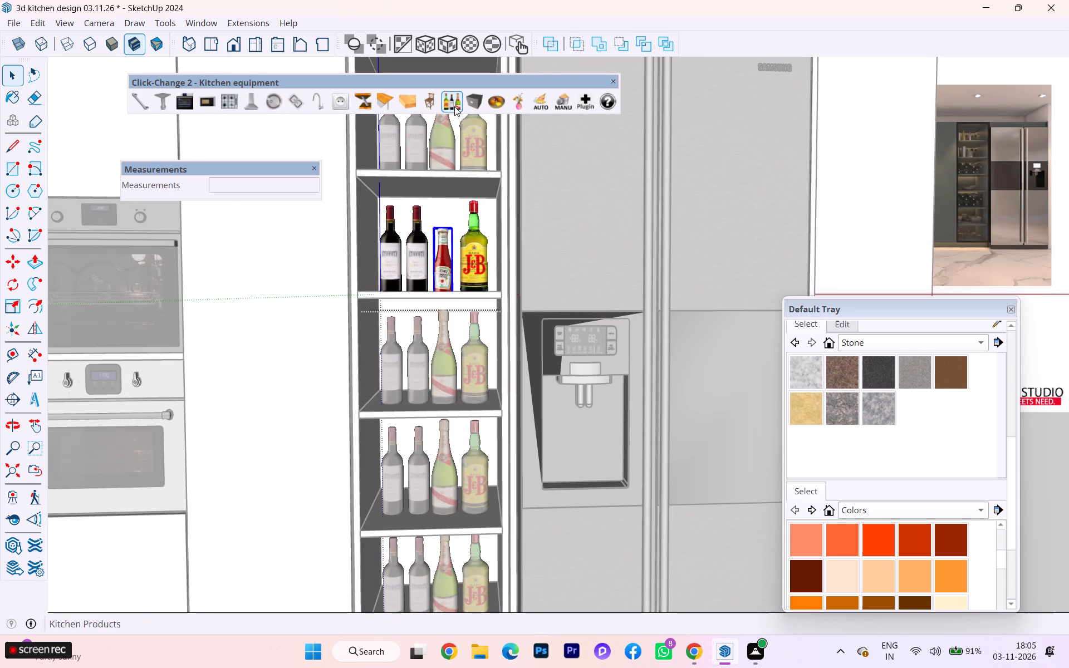
Swap the wine bottle beside the ketchup for the Eristoff vodka bottle.
{"action": "left_click", "coordinate": [421, 241]}
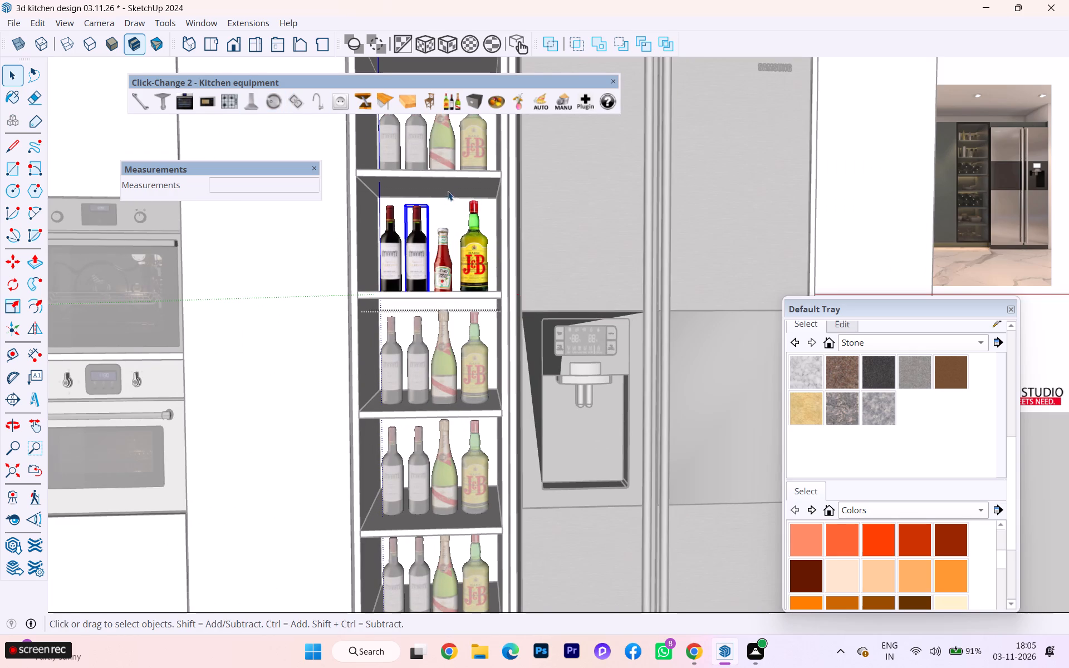
{"action": "left_click", "coordinate": [447, 105]}
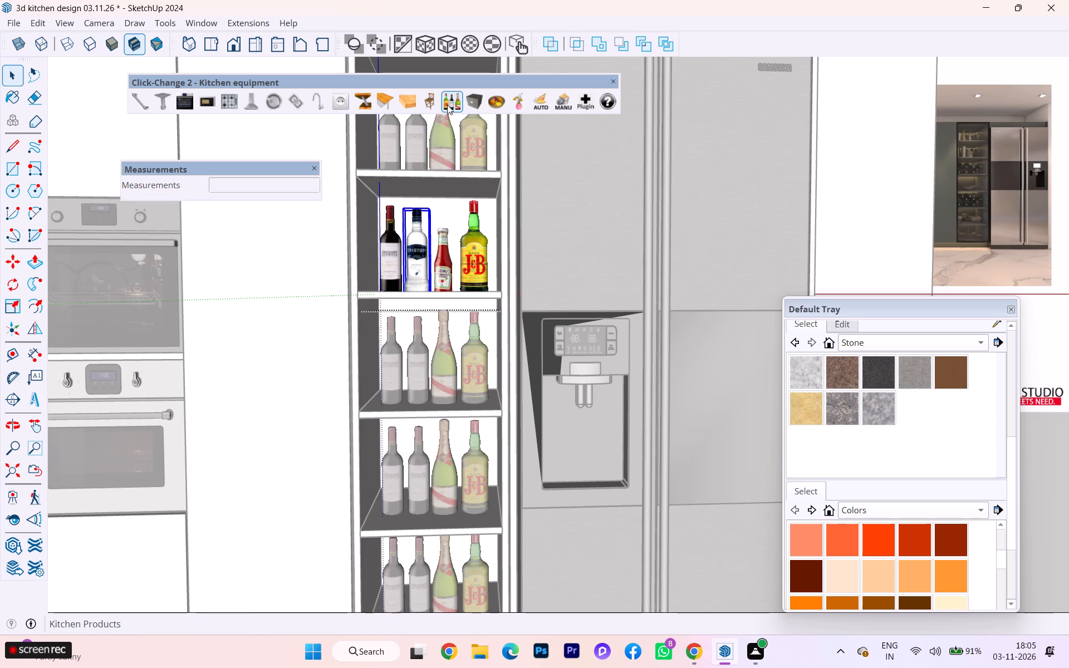
Cycle the second shelf's J&B bottle through the Kitchen Products variants until it becomes the tall glass spice mill.
{"action": "left_click", "coordinate": [480, 256]}
{"action": "left_click", "coordinate": [453, 104]}
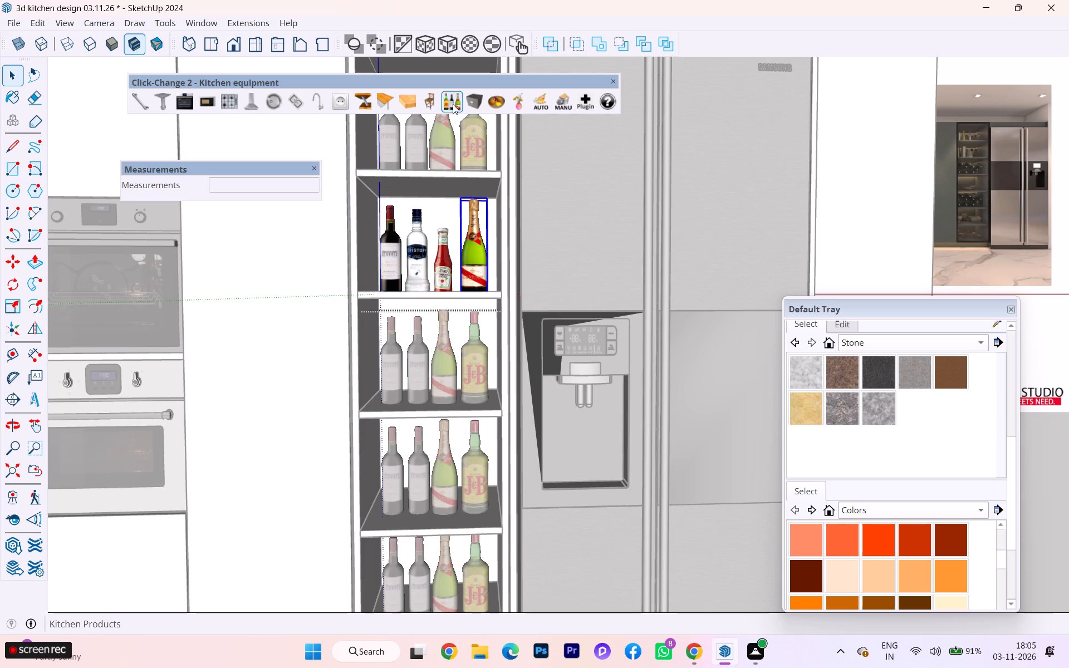
{"action": "left_click", "coordinate": [453, 104]}
{"action": "left_click", "coordinate": [453, 104]}
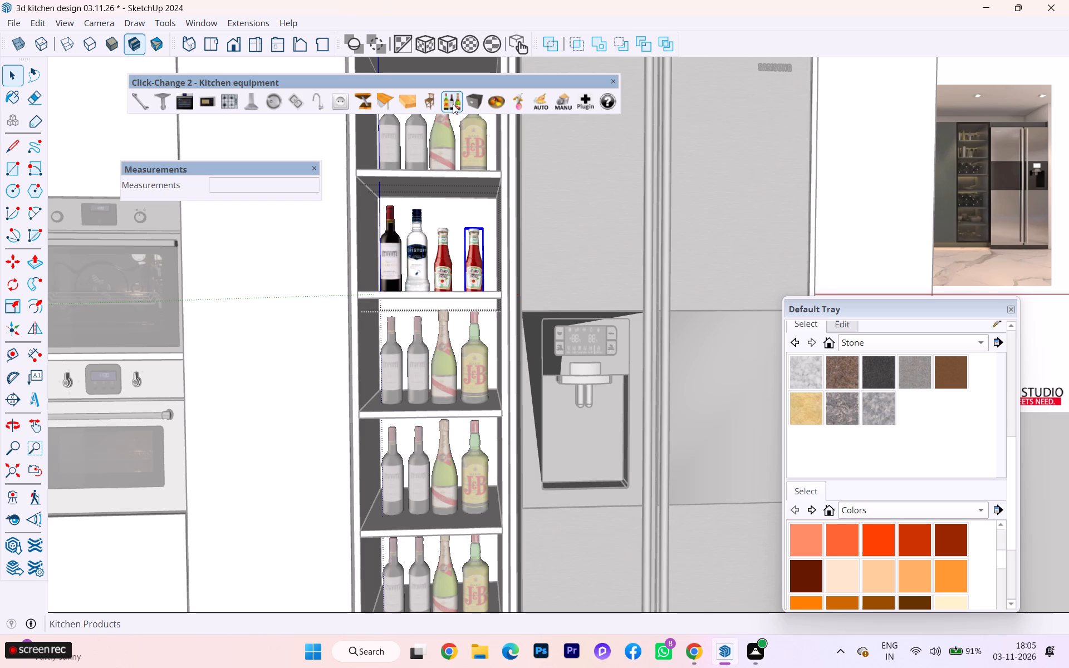
{"action": "left_click", "coordinate": [453, 104]}
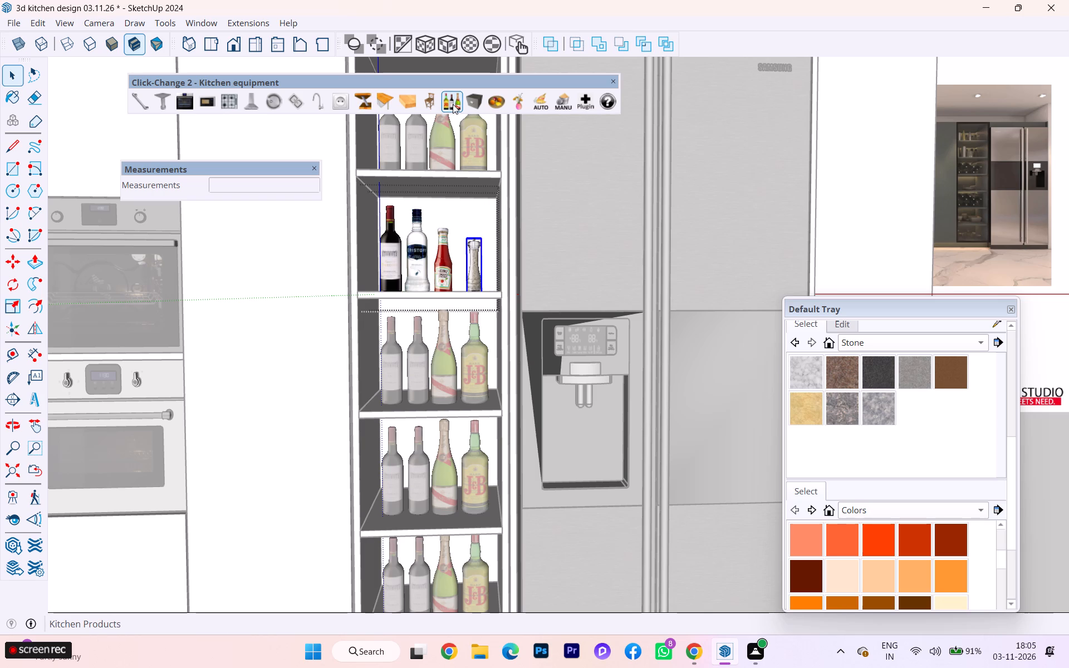
Raise the glass spice mill about 5/8" along the blue axis so its base clears the second shelf.
{"action": "scroll", "coordinate": [491, 262], "scroll_direction": "up", "scroll_amount": 13}
{"action": "scroll", "coordinate": [472, 256], "scroll_direction": "down", "scroll_amount": 1}
{"action": "scroll", "coordinate": [472, 256], "scroll_direction": "up", "scroll_amount": 2}
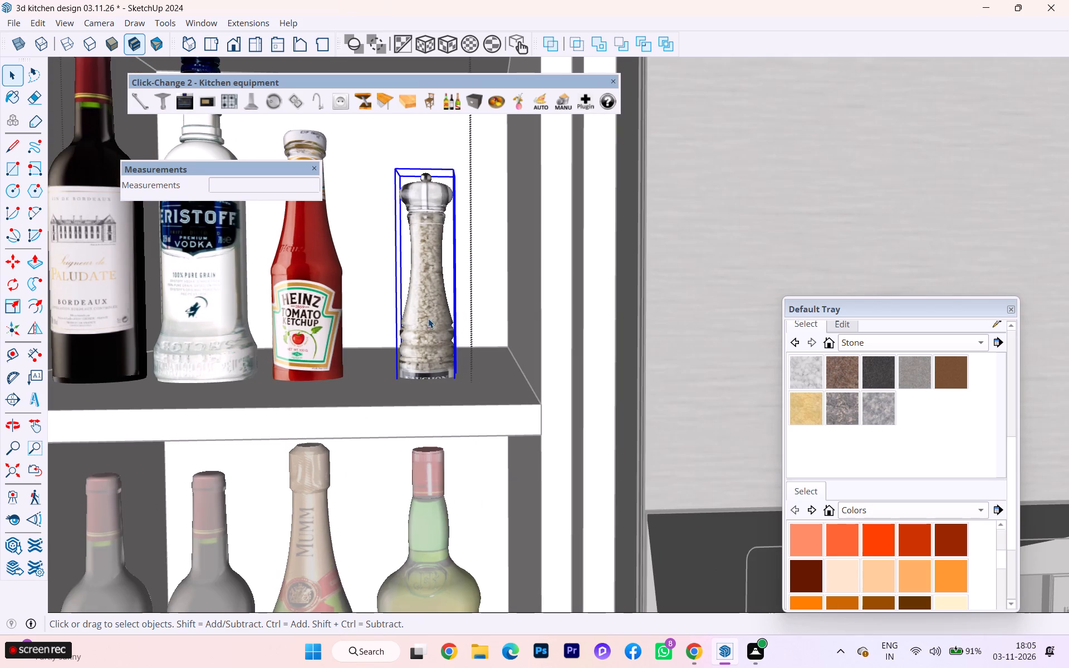
{"action": "key", "text": "m"}
{"action": "left_click", "coordinate": [425, 348]}
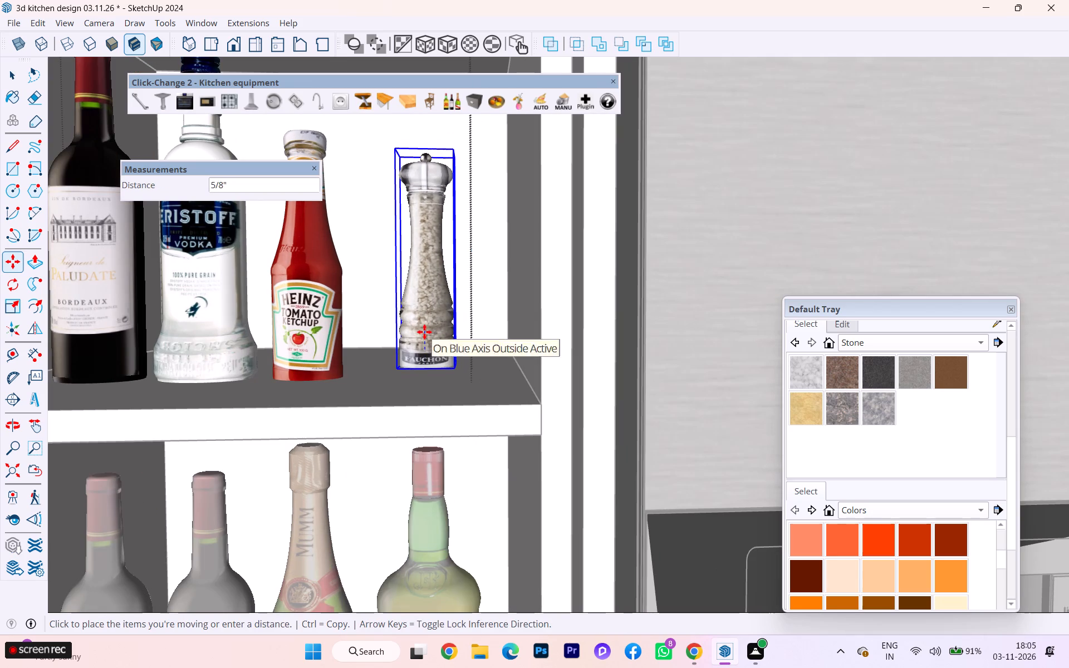
{"action": "left_click", "coordinate": [419, 331]}
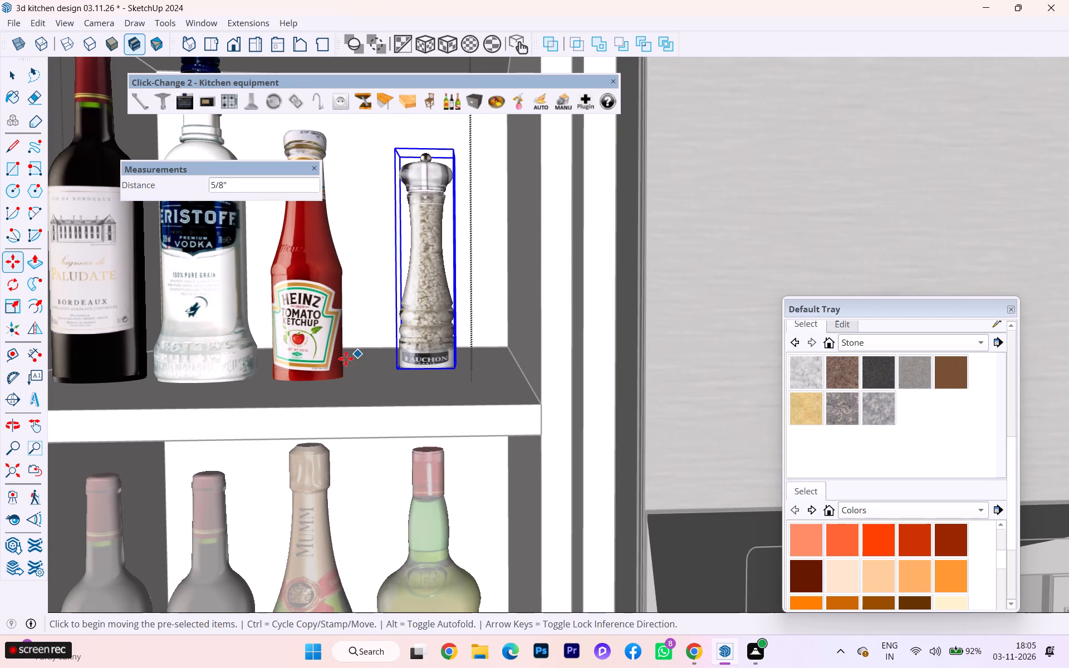
{"action": "left_click", "coordinate": [321, 353]}
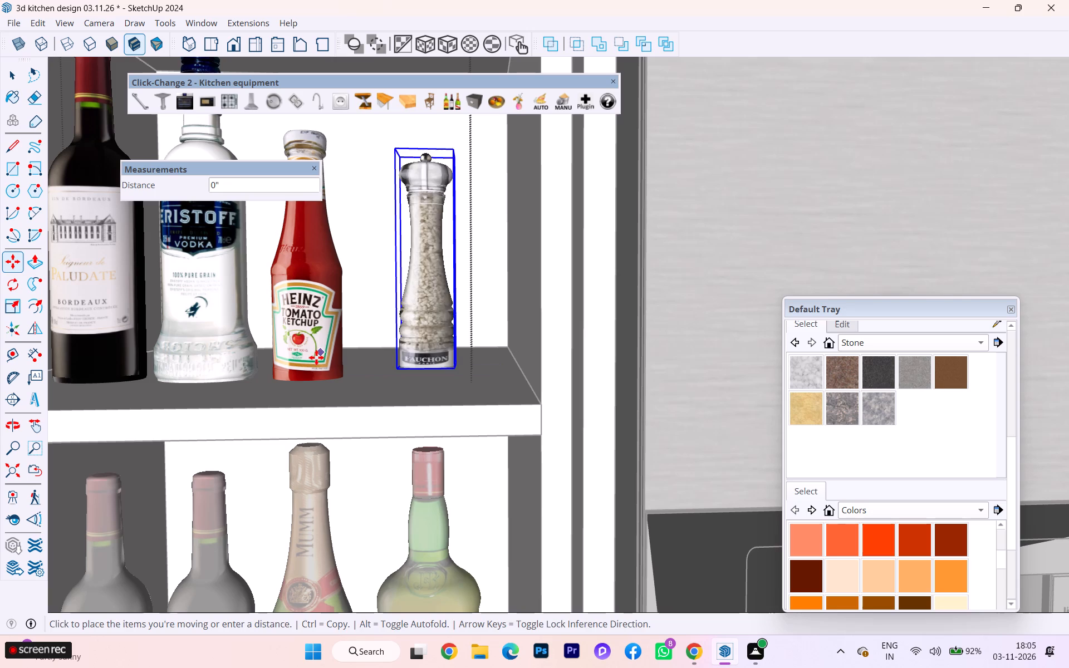
{"action": "key", "text": "Escape"}
Raise the Heinz ketchup bottle on the second shelf by about 7/16".
{"action": "left_click", "coordinate": [17, 71]}
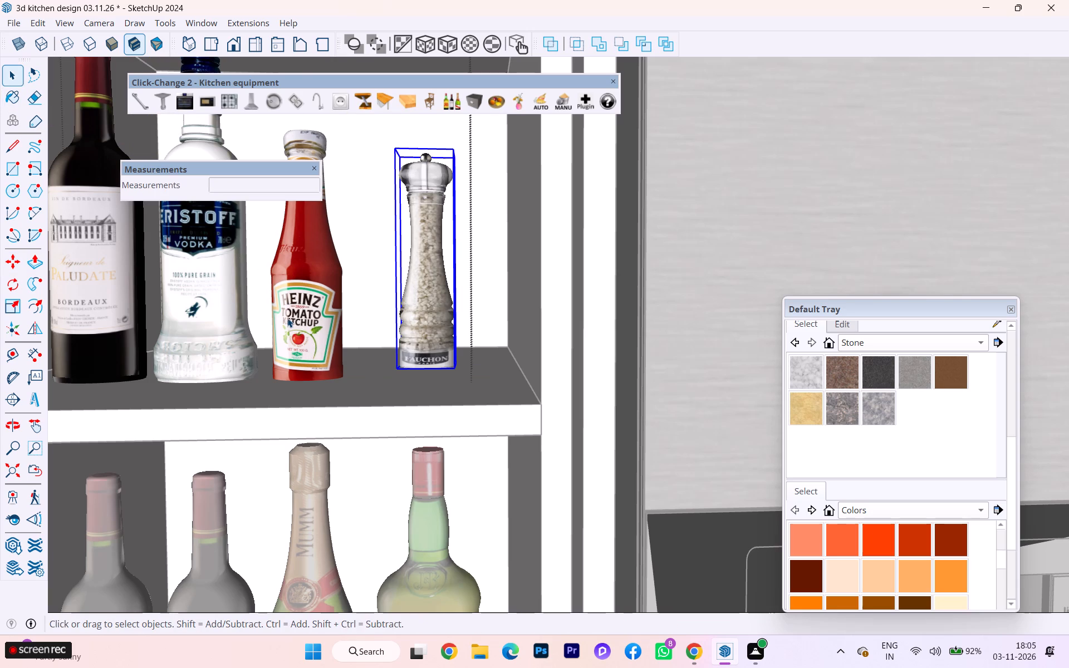
{"action": "left_click", "coordinate": [288, 318]}
{"action": "key", "text": "m"}
{"action": "left_click", "coordinate": [288, 318]}
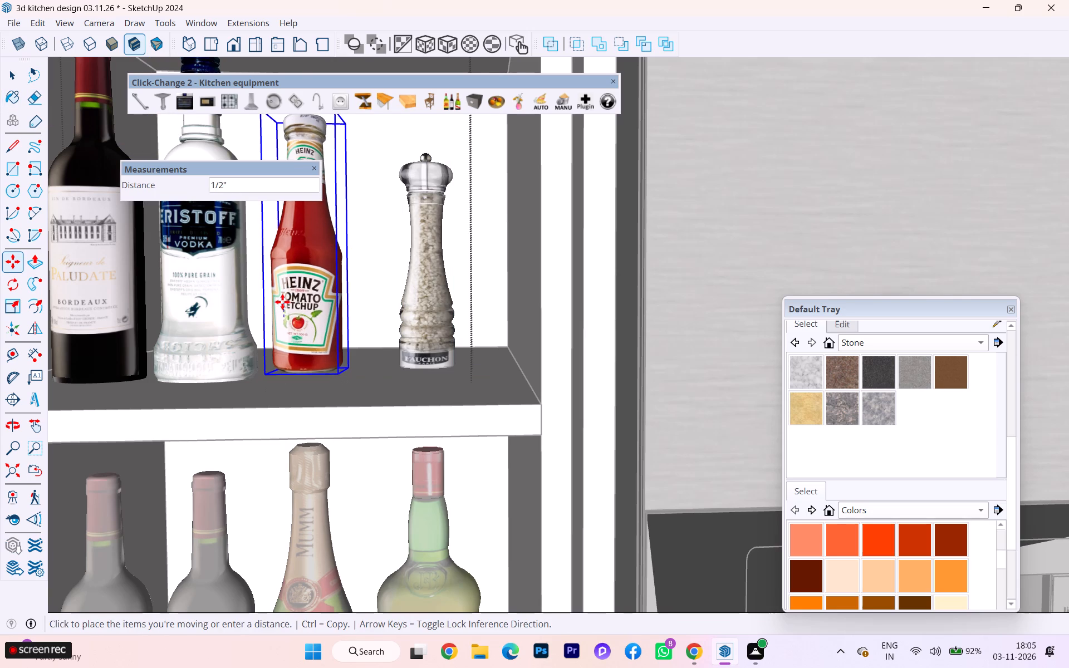
{"action": "left_click", "coordinate": [282, 304]}
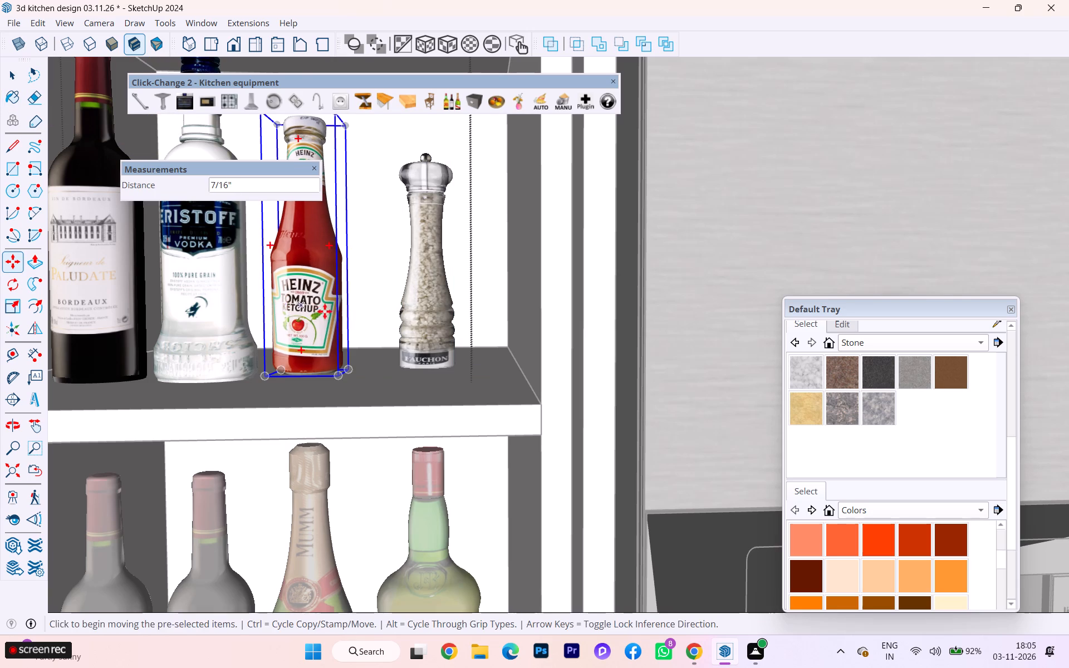
{"action": "scroll", "coordinate": [347, 325], "scroll_direction": "down", "scroll_amount": 2}
{"action": "middle_click_drag", "start_coordinate": [347, 325], "coordinate": [360, 406]}
{"action": "key", "text": "Escape"}
{"action": "key", "text": "Escape"}
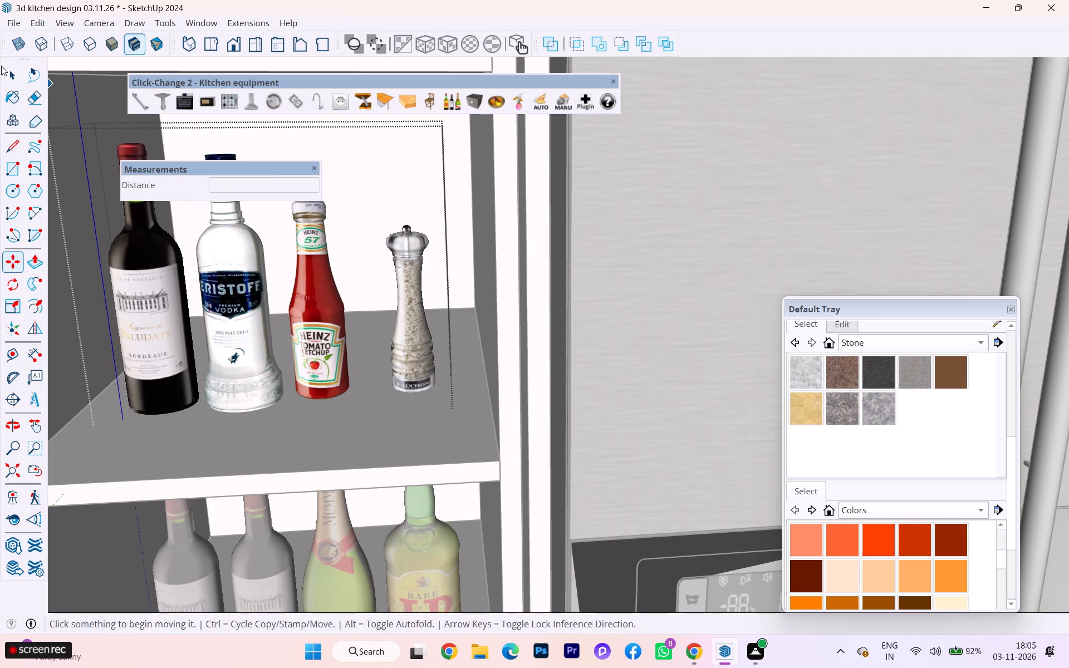
Cycle the second shelf's remaining wine bottle through the Kitchen Products variants until it becomes the olive oil bottle, and leave the group.
{"action": "left_click", "coordinate": [5, 71]}
{"action": "left_click", "coordinate": [145, 248]}
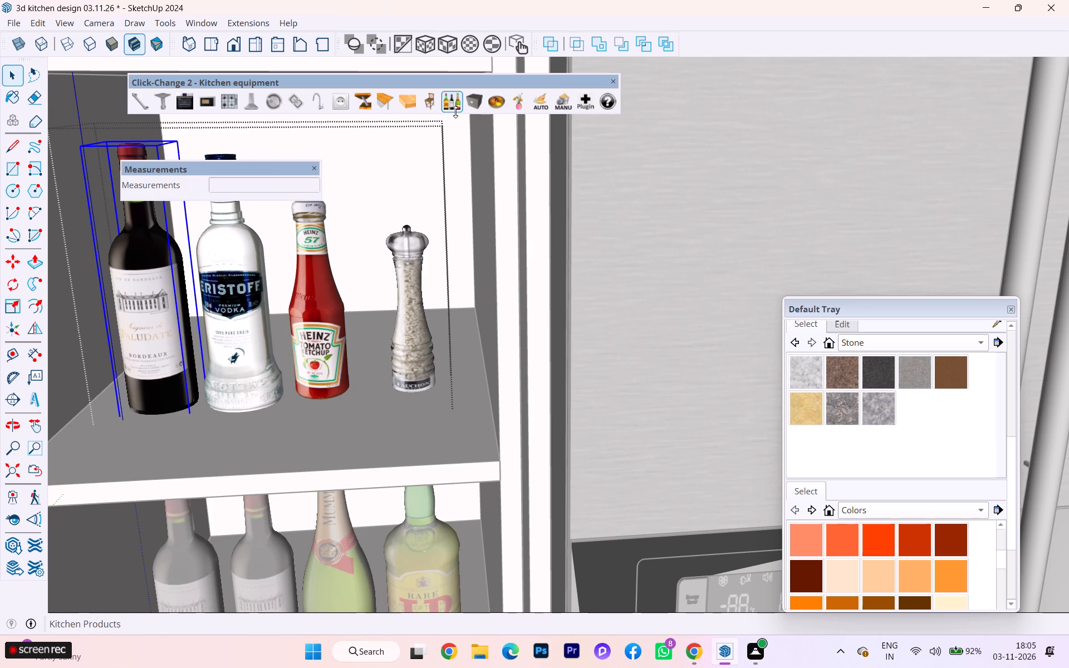
{"action": "left_click", "coordinate": [455, 112]}
{"action": "left_click", "coordinate": [455, 112]}
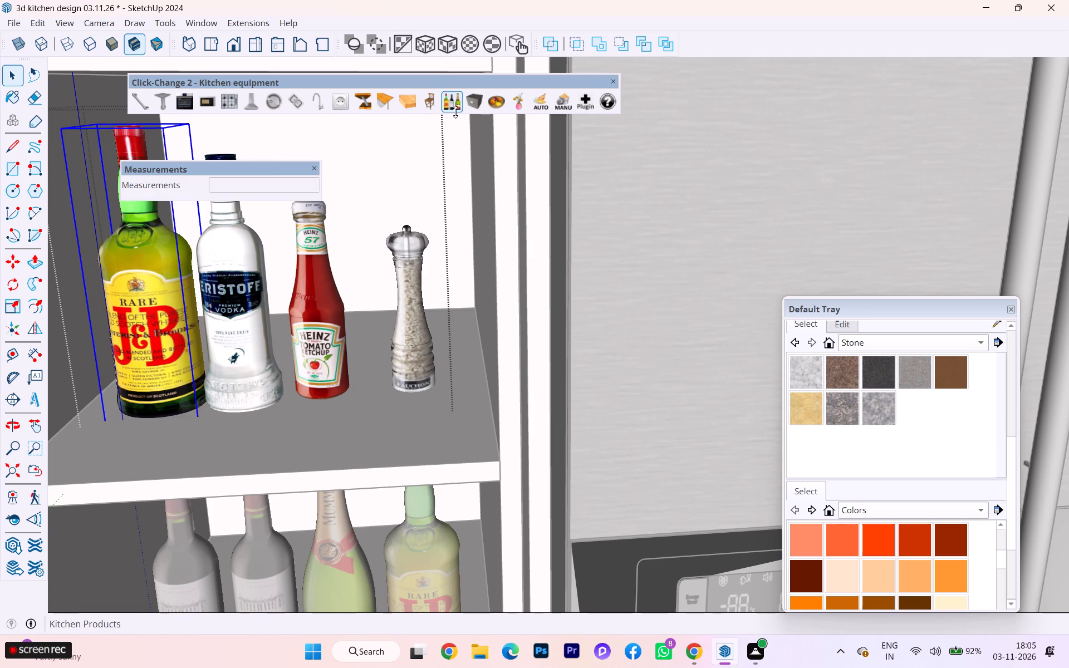
{"action": "left_click", "coordinate": [455, 112]}
{"action": "left_click", "coordinate": [455, 112]}
{"action": "left_click", "coordinate": [455, 112]}
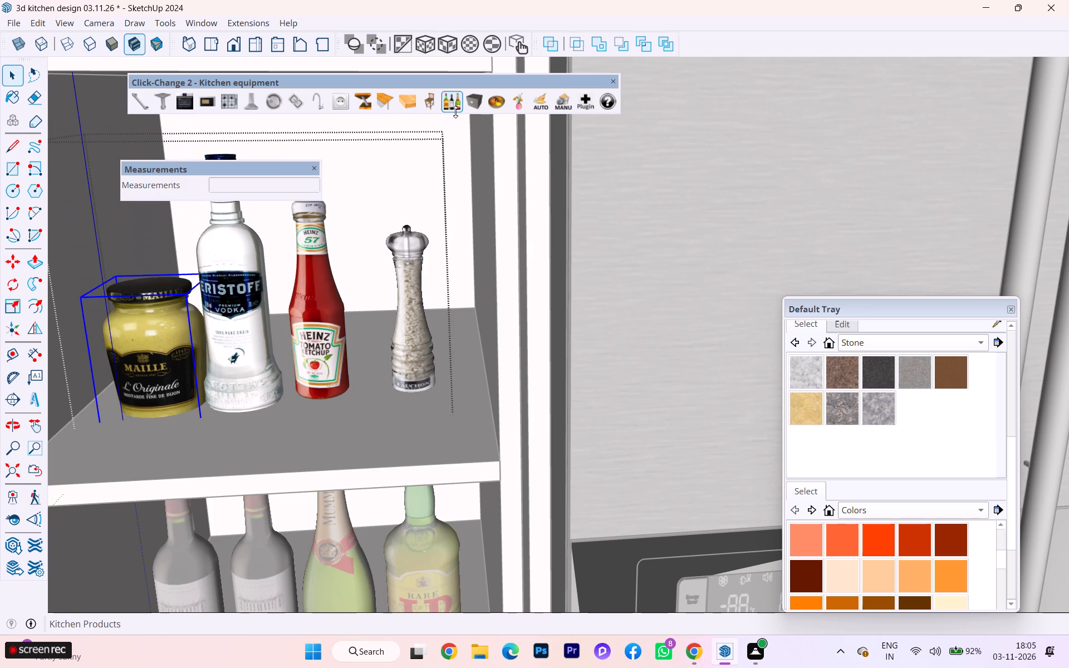
{"action": "left_click", "coordinate": [455, 112]}
{"action": "left_click", "coordinate": [455, 112]}
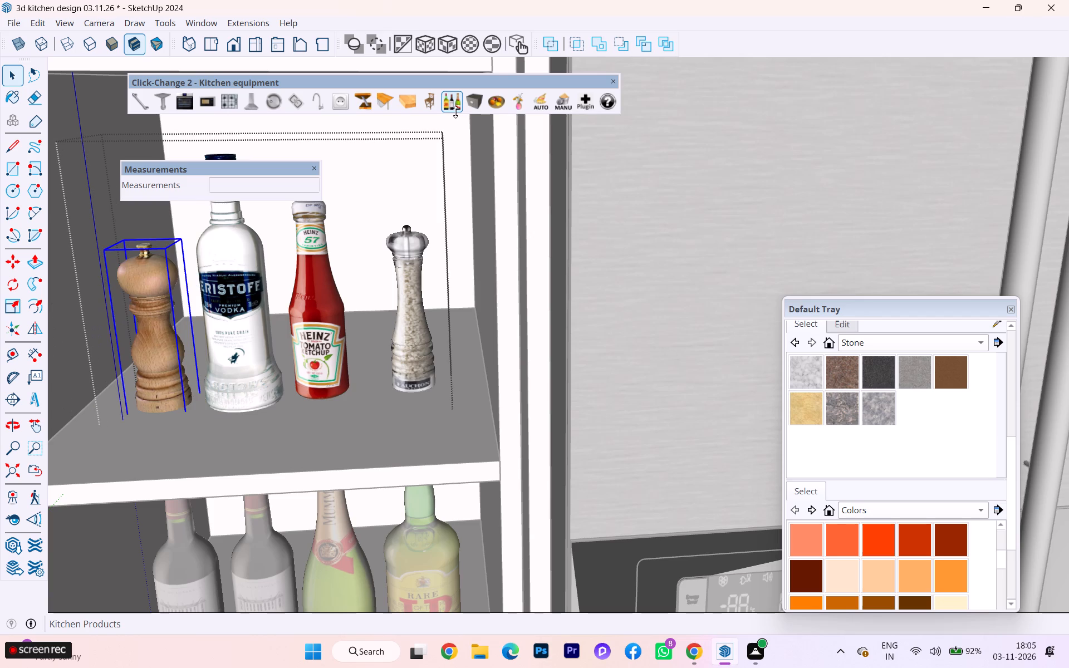
{"action": "left_click", "coordinate": [455, 112]}
{"action": "left_click", "coordinate": [455, 112]}
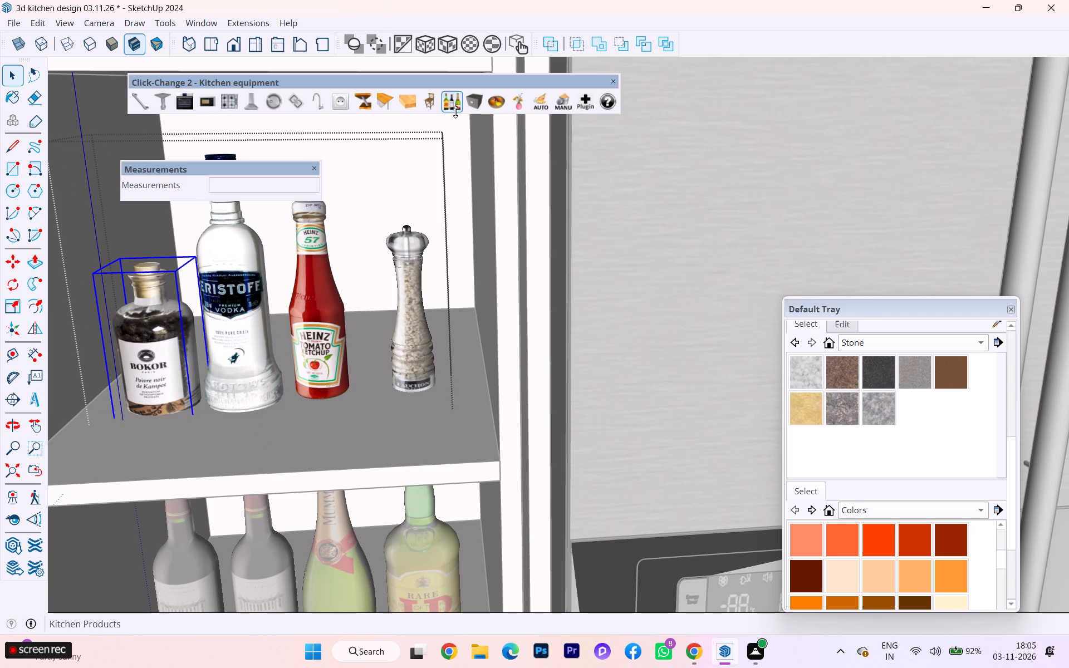
{"action": "left_click", "coordinate": [455, 112]}
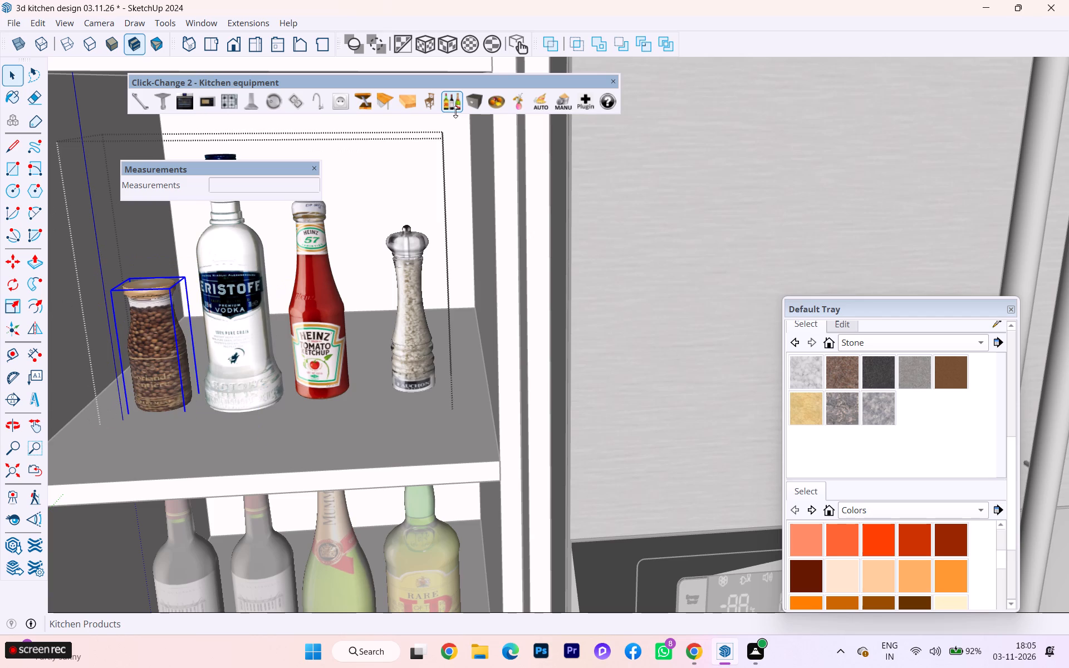
{"action": "left_click", "coordinate": [455, 112]}
{"action": "left_click", "coordinate": [455, 112]}
{"action": "left_click", "coordinate": [455, 112]}
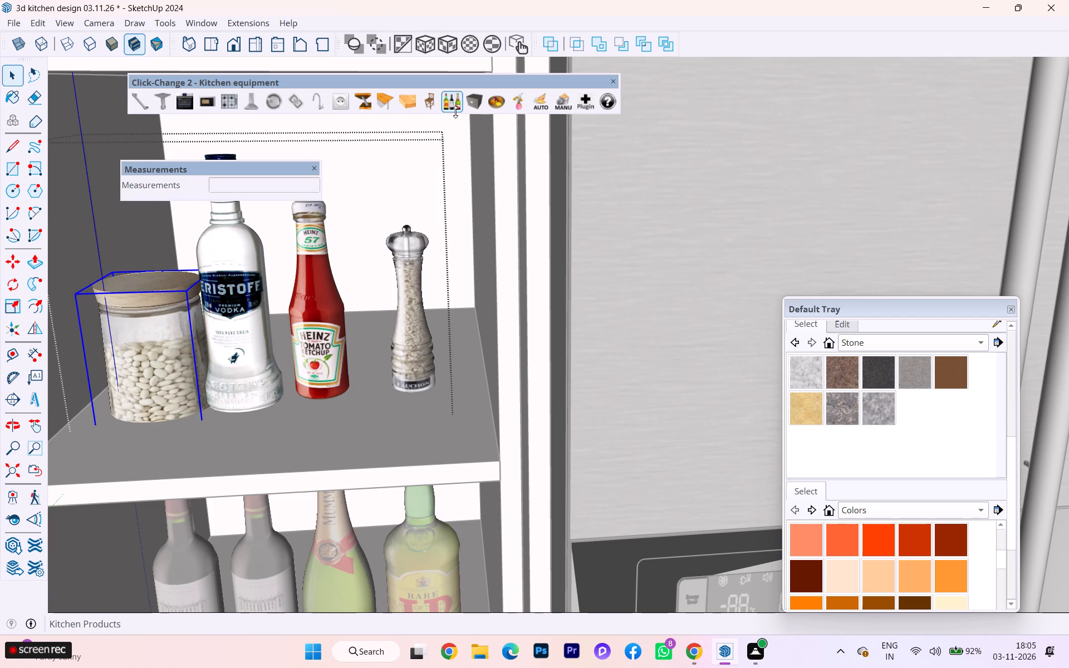
{"action": "left_click", "coordinate": [455, 112]}
{"action": "triple_click", "coordinate": [455, 112]}
{"action": "left_click", "coordinate": [455, 112]}
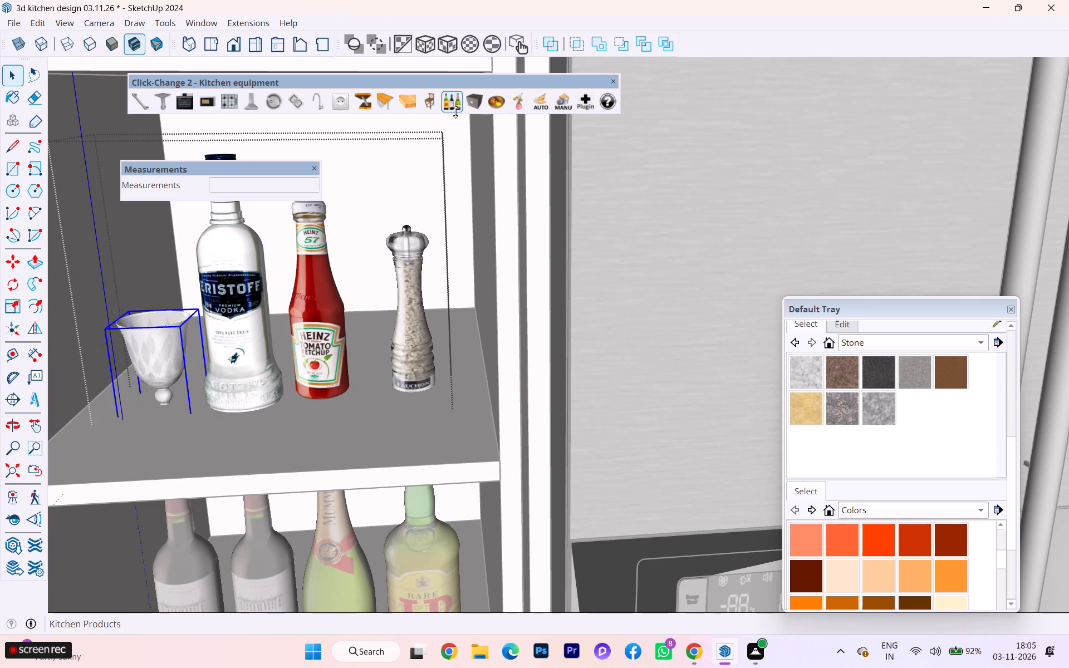
{"action": "double_click", "coordinate": [455, 112]}
{"action": "left_click", "coordinate": [455, 112]}
{"action": "left_click", "coordinate": [455, 112]}
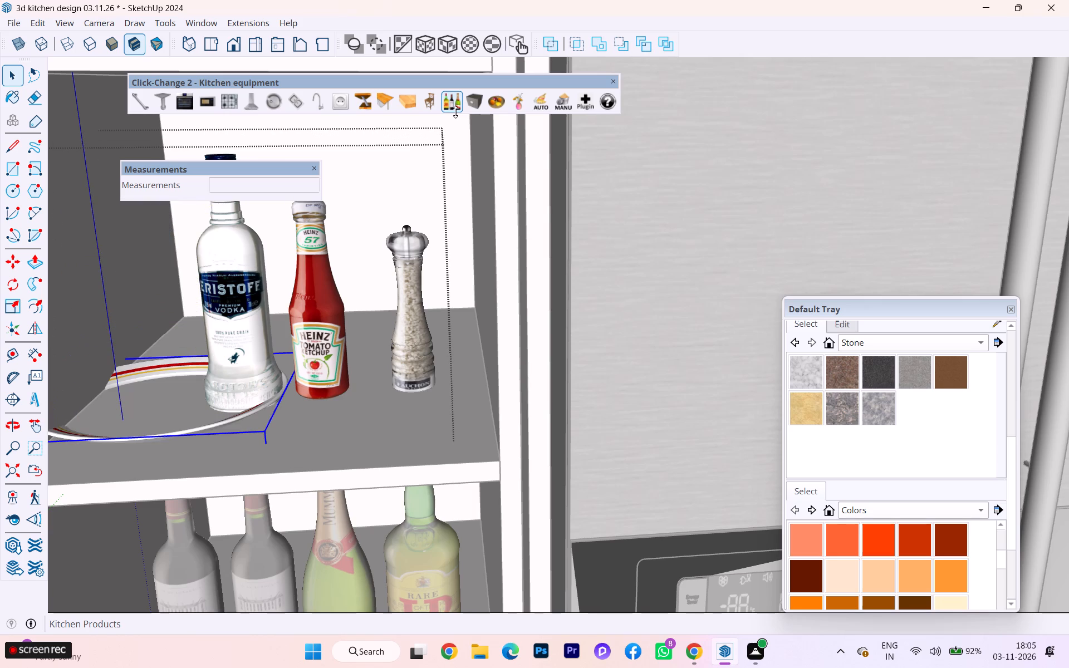
{"action": "left_click", "coordinate": [455, 112]}
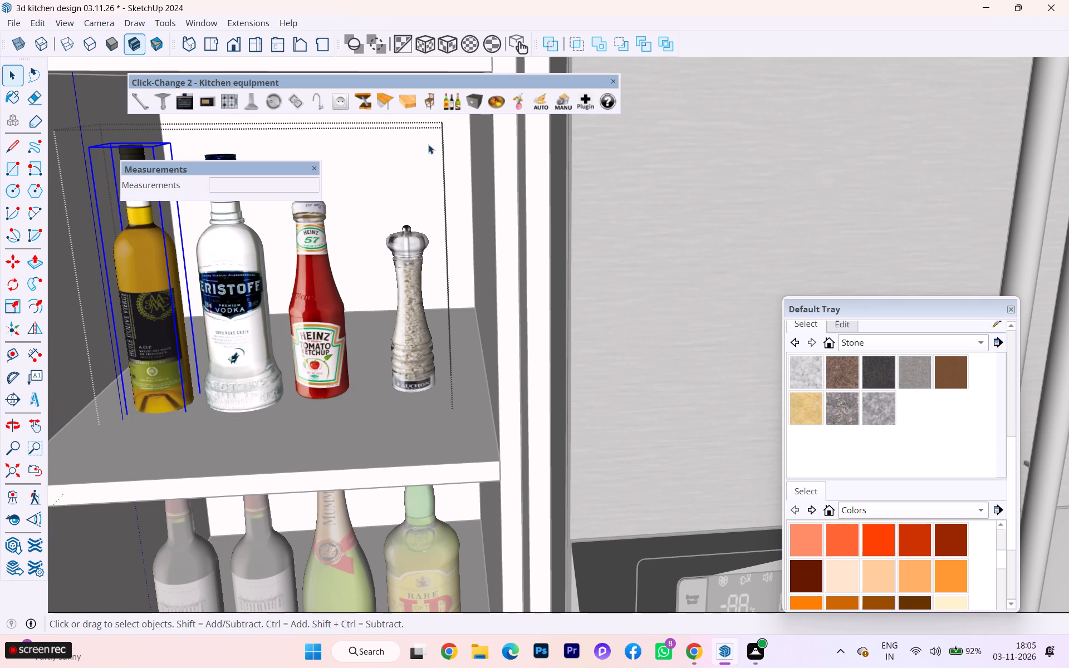
{"action": "scroll", "coordinate": [312, 272], "scroll_direction": "down", "scroll_amount": 4}
{"action": "scroll", "coordinate": [327, 257], "scroll_direction": "up", "scroll_amount": 2}
{"action": "scroll", "coordinate": [330, 254], "scroll_direction": "down", "scroll_amount": 2}
{"action": "scroll", "coordinate": [393, 250], "scroll_direction": "down", "scroll_amount": 1}
{"action": "scroll", "coordinate": [393, 250], "scroll_direction": "up", "scroll_amount": 1}
{"action": "scroll", "coordinate": [394, 250], "scroll_direction": "down", "scroll_amount": 2}
{"action": "scroll", "coordinate": [394, 250], "scroll_direction": "up", "scroll_amount": 1}
{"action": "scroll", "coordinate": [395, 251], "scroll_direction": "down", "scroll_amount": 2}
{"action": "scroll", "coordinate": [395, 251], "scroll_direction": "up", "scroll_amount": 1}
{"action": "scroll", "coordinate": [372, 272], "scroll_direction": "down", "scroll_amount": 4}
{"action": "scroll", "coordinate": [367, 277], "scroll_direction": "up", "scroll_amount": 1}
{"action": "scroll", "coordinate": [366, 277], "scroll_direction": "down", "scroll_amount": 3}
{"action": "key", "text": "Escape"}
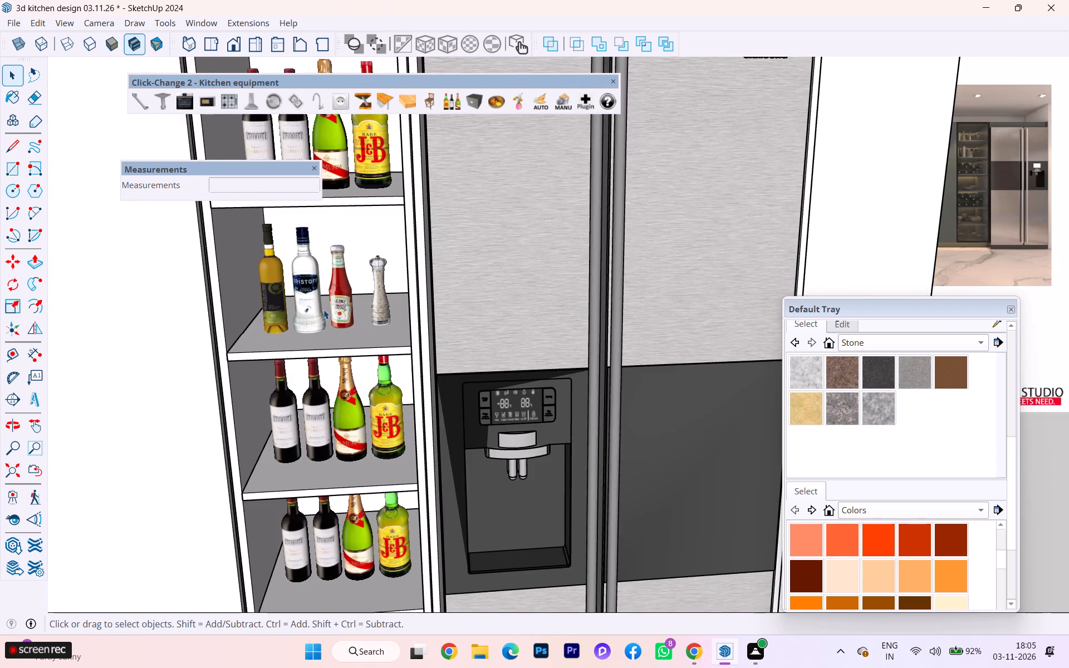
Open the third shelf's bottle group and delete the wine bottle beside the champagne.
{"action": "scroll", "coordinate": [306, 302], "scroll_direction": "down", "scroll_amount": 2}
{"action": "scroll", "coordinate": [306, 302], "scroll_direction": "up", "scroll_amount": 1}
{"action": "scroll", "coordinate": [305, 302], "scroll_direction": "down", "scroll_amount": 2}
{"action": "scroll", "coordinate": [303, 302], "scroll_direction": "up", "scroll_amount": 1}
{"action": "scroll", "coordinate": [303, 302], "scroll_direction": "down", "scroll_amount": 5}
{"action": "scroll", "coordinate": [302, 409], "scroll_direction": "up", "scroll_amount": 1}
{"action": "scroll", "coordinate": [302, 409], "scroll_direction": "down", "scroll_amount": 2}
{"action": "scroll", "coordinate": [302, 409], "scroll_direction": "up", "scroll_amount": 3}
{"action": "scroll", "coordinate": [302, 409], "scroll_direction": "down", "scroll_amount": 1}
{"action": "scroll", "coordinate": [302, 406], "scroll_direction": "up", "scroll_amount": 3}
{"action": "scroll", "coordinate": [304, 379], "scroll_direction": "down", "scroll_amount": 4}
{"action": "scroll", "coordinate": [304, 379], "scroll_direction": "up", "scroll_amount": 4}
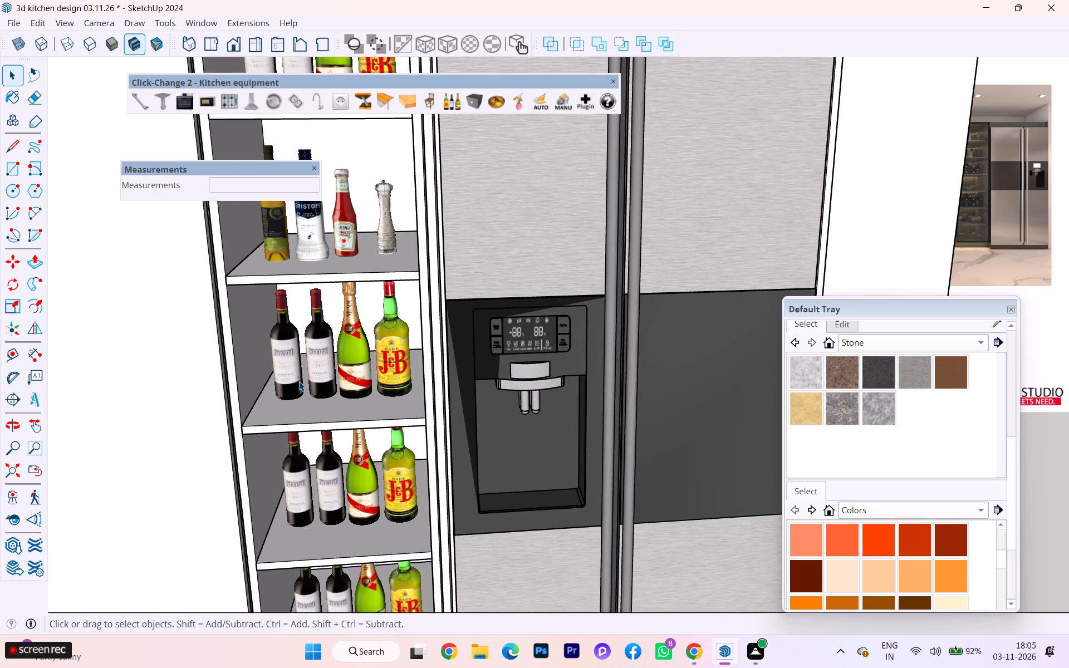
{"action": "left_click", "coordinate": [299, 381]}
{"action": "double_click", "coordinate": [300, 351]}
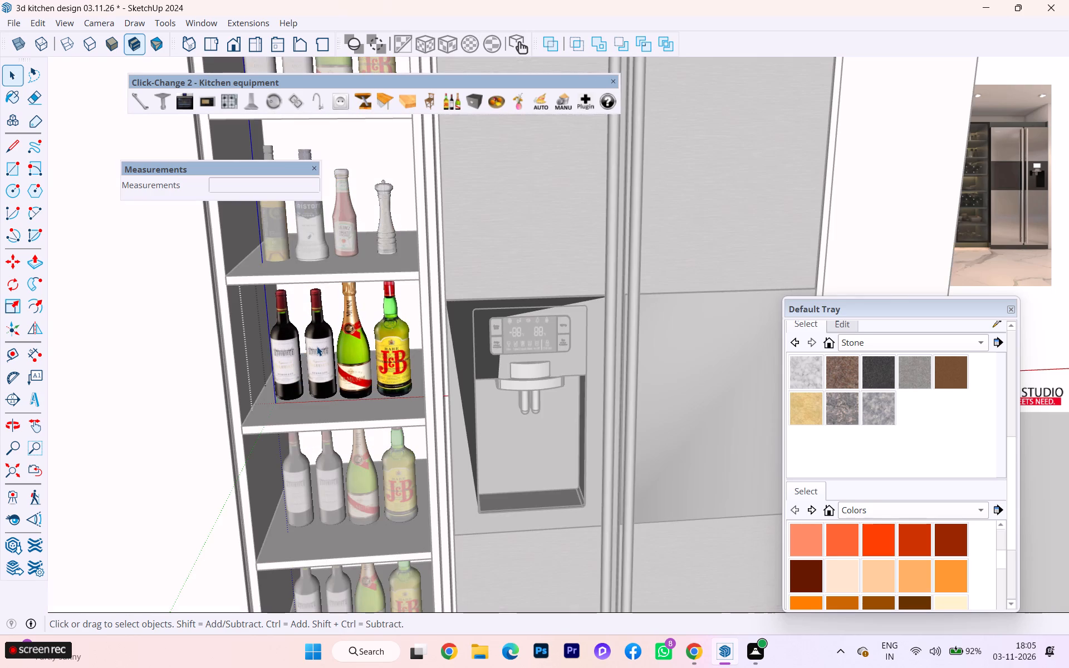
{"action": "left_click", "coordinate": [321, 343]}
{"action": "key", "text": "Pause"}
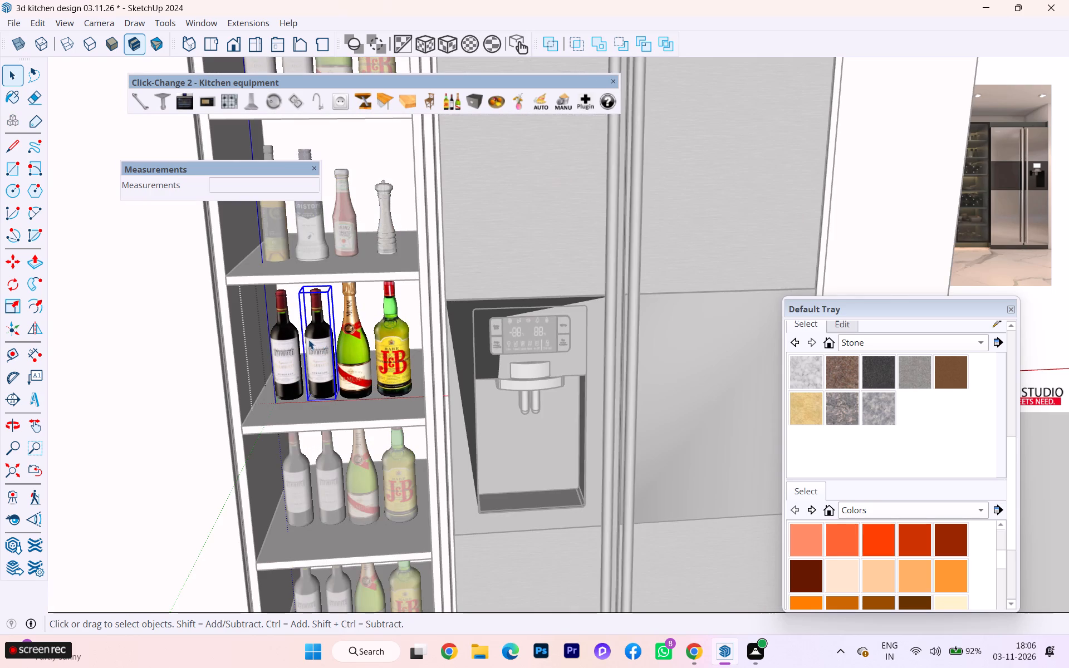
{"action": "key", "text": "Delete"}
Cycle the third shelf's remaining wine bottle through the Kitchen Products variants until it becomes the corked Bokor pepper bottle.
{"action": "left_click", "coordinate": [286, 323]}
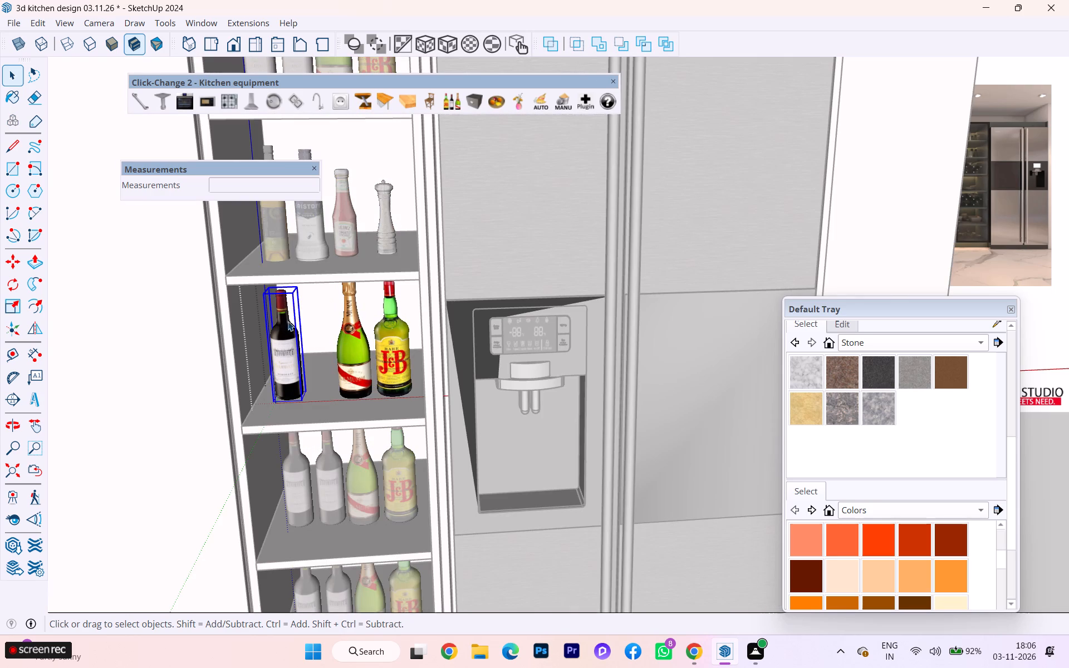
{"action": "left_click", "coordinate": [455, 100]}
{"action": "triple_click", "coordinate": [455, 100]}
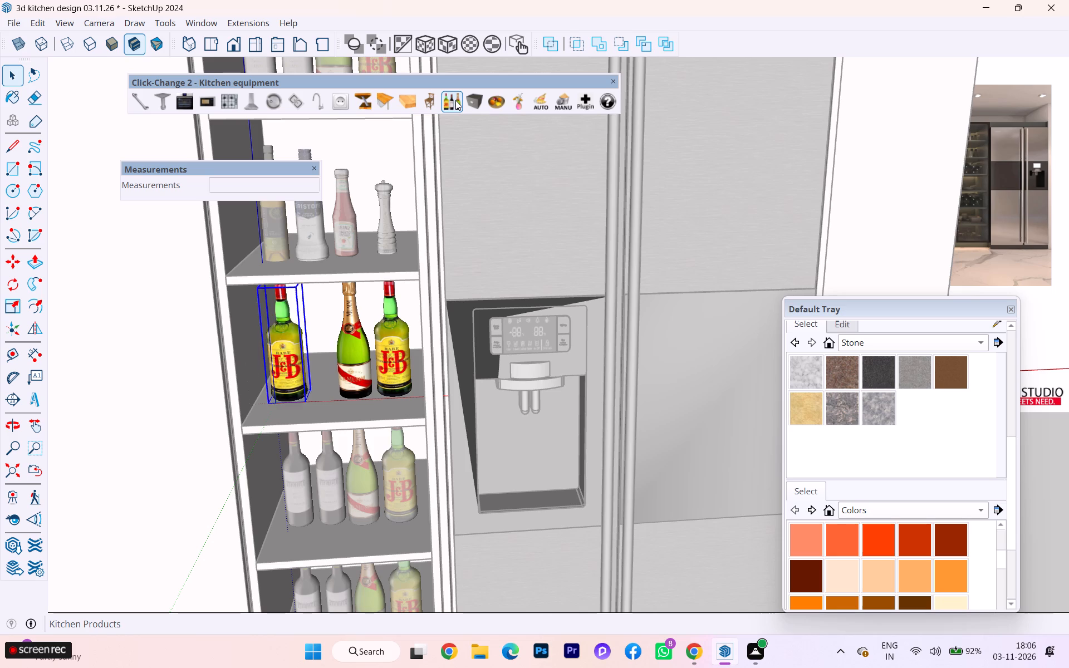
{"action": "double_click", "coordinate": [455, 100]}
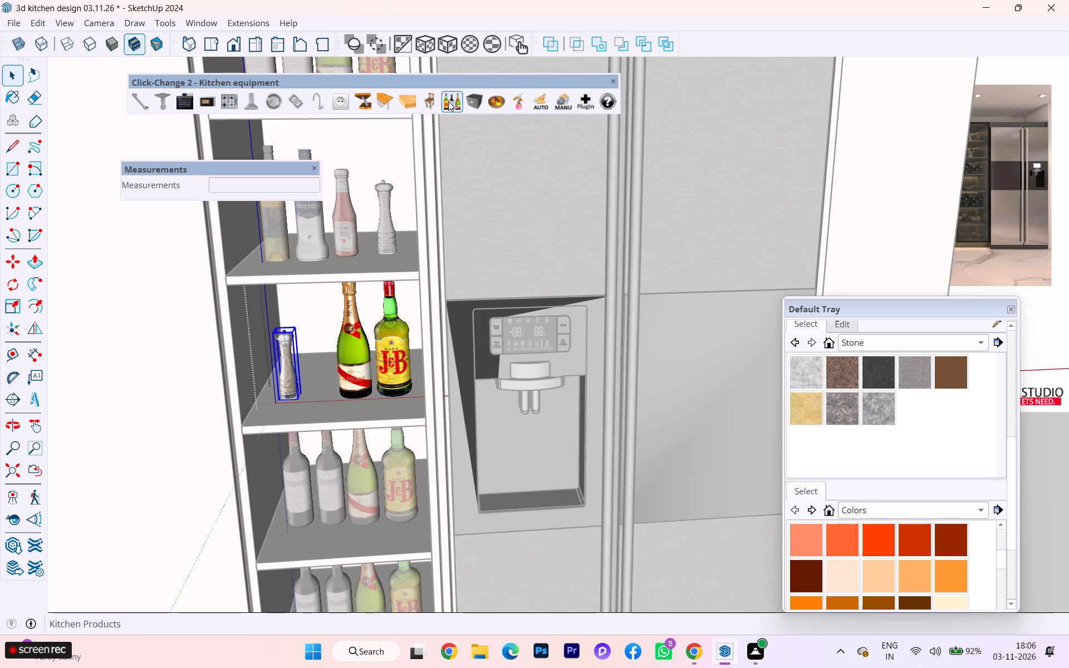
{"action": "left_click", "coordinate": [448, 101]}
{"action": "left_click", "coordinate": [448, 101]}
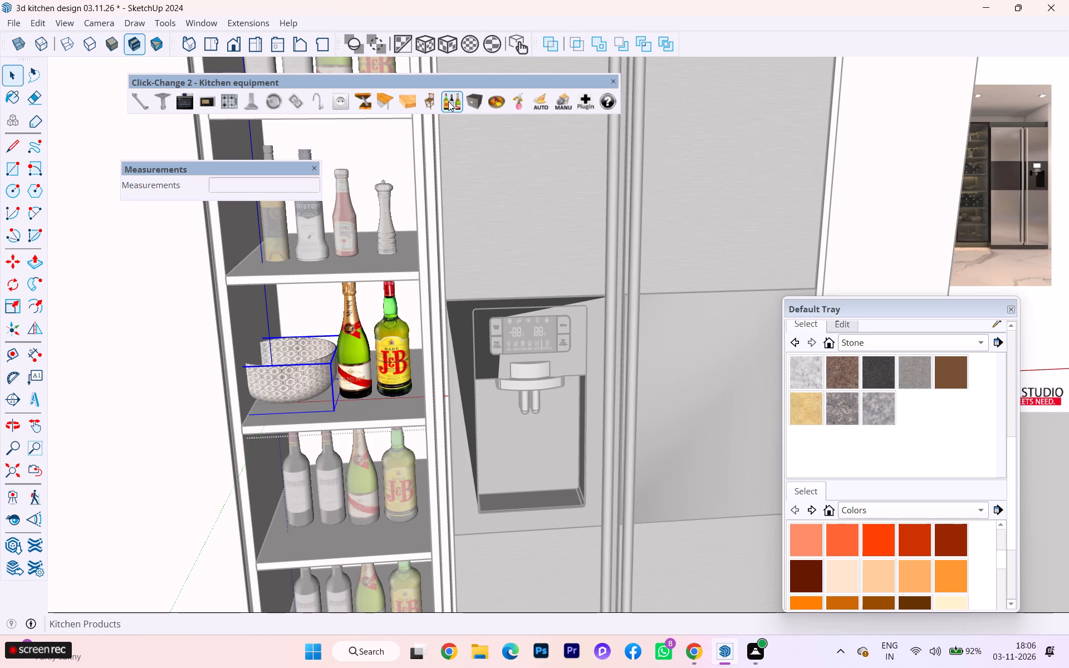
{"action": "left_click", "coordinate": [448, 101]}
Swap the third shelf's champagne bottle for the Maille mustard jar using the Kitchen Products variants.
{"action": "scroll", "coordinate": [354, 370], "scroll_direction": "up", "scroll_amount": 5}
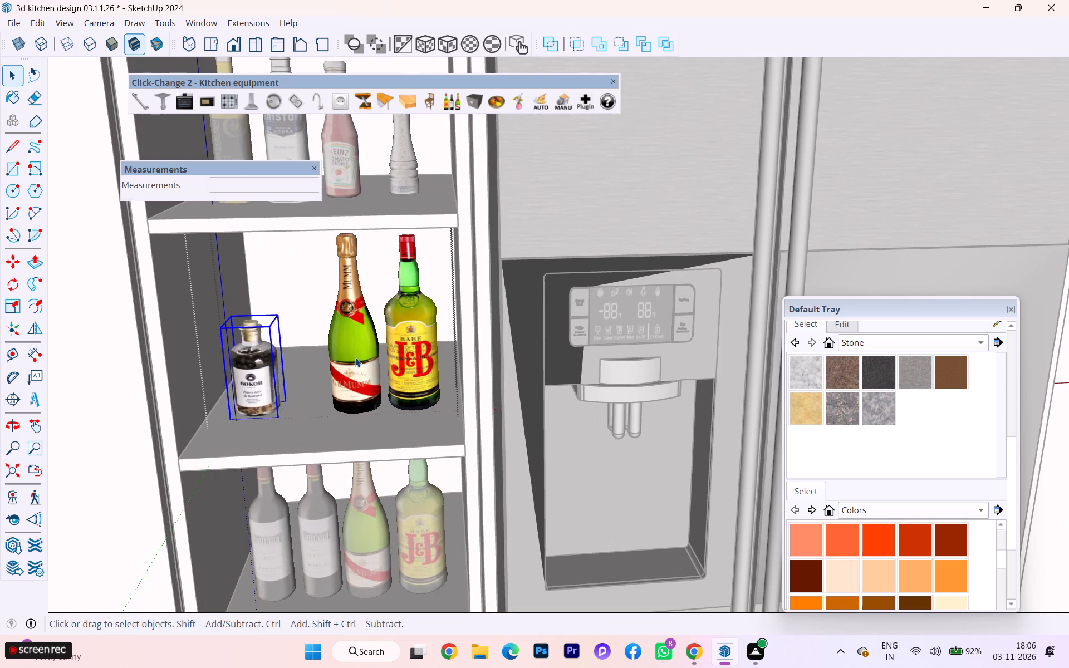
{"action": "left_click", "coordinate": [355, 357]}
{"action": "double_click", "coordinate": [445, 104]}
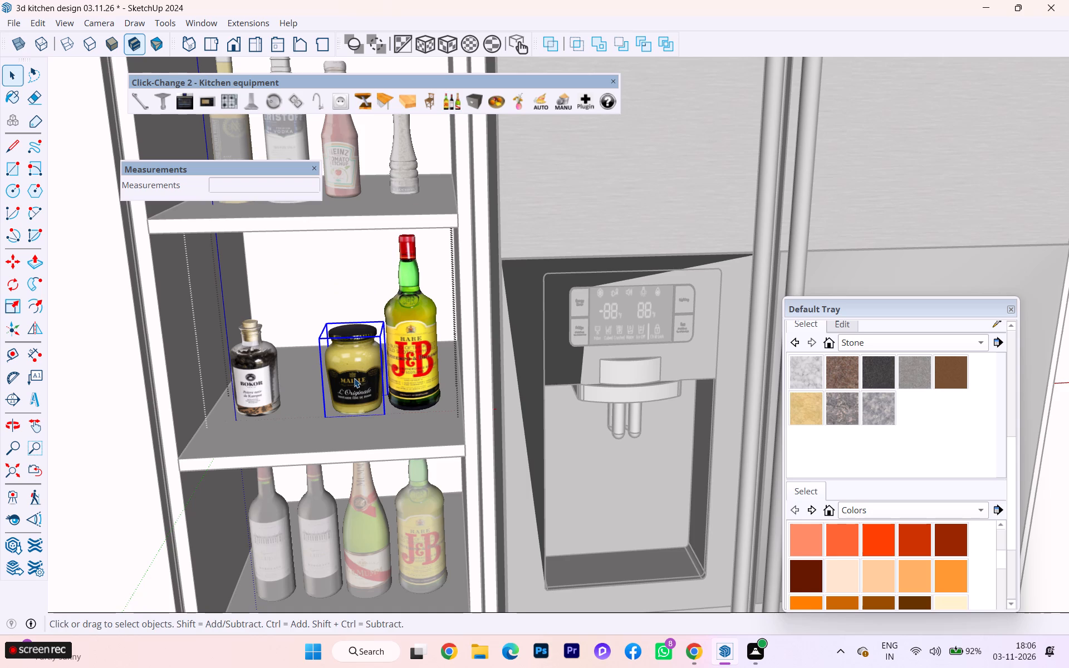
Move the Maille mustard jar about 2 13/16" along the third shelf to sit beside the Bokor bottle.
{"action": "key", "text": "m"}
{"action": "left_click", "coordinate": [213, 253]}
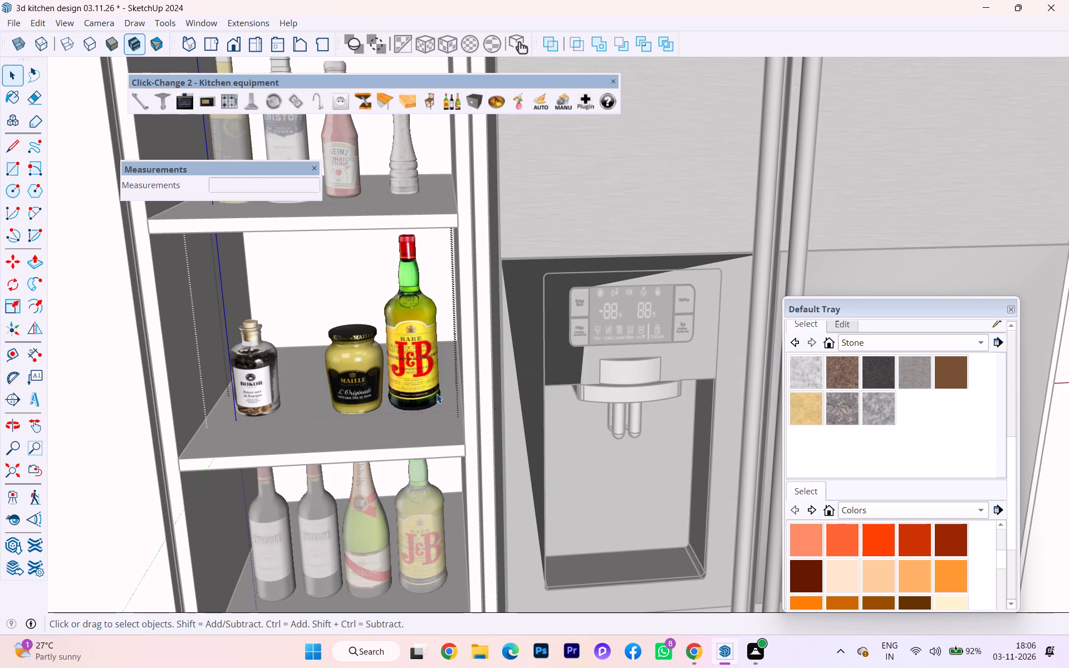
{"action": "key", "text": "m"}
{"action": "left_click", "coordinate": [359, 371]}
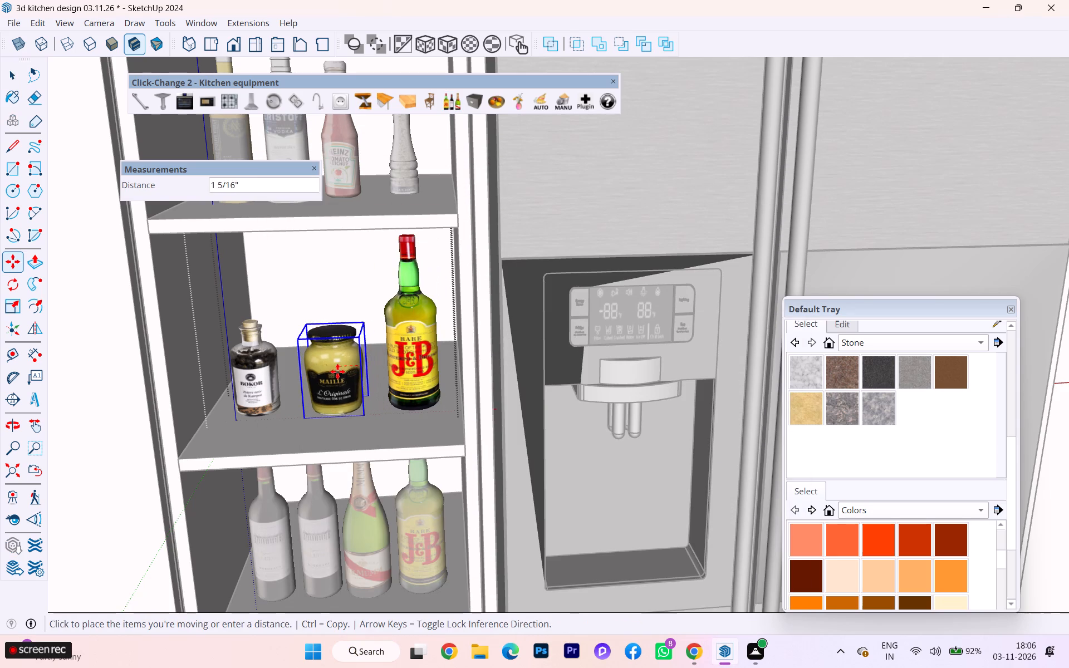
{"action": "left_click", "coordinate": [313, 366]}
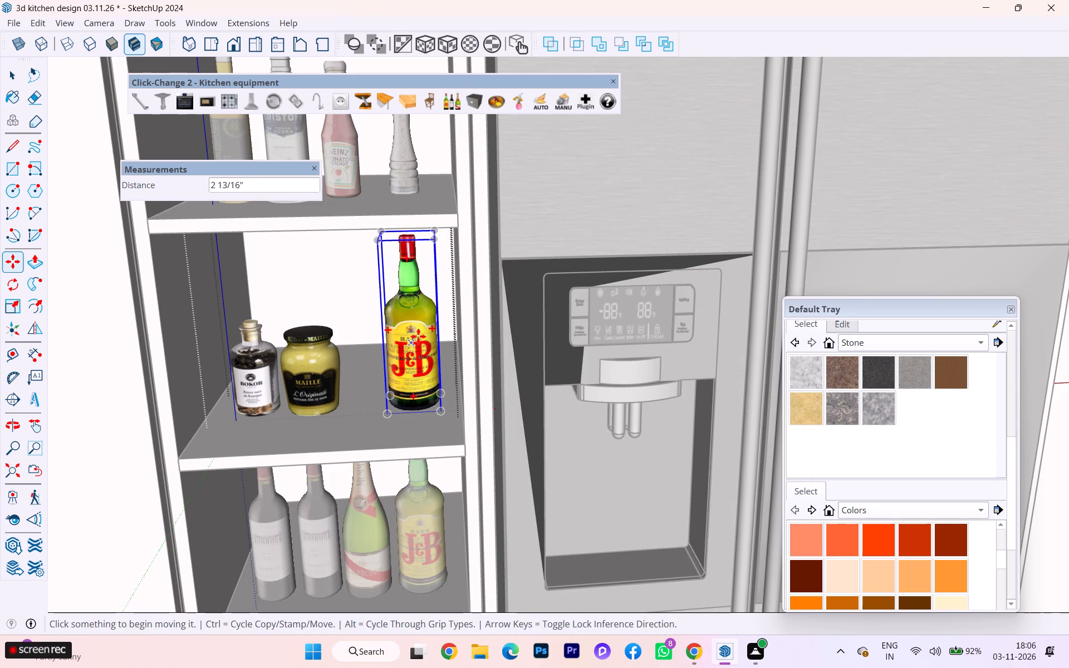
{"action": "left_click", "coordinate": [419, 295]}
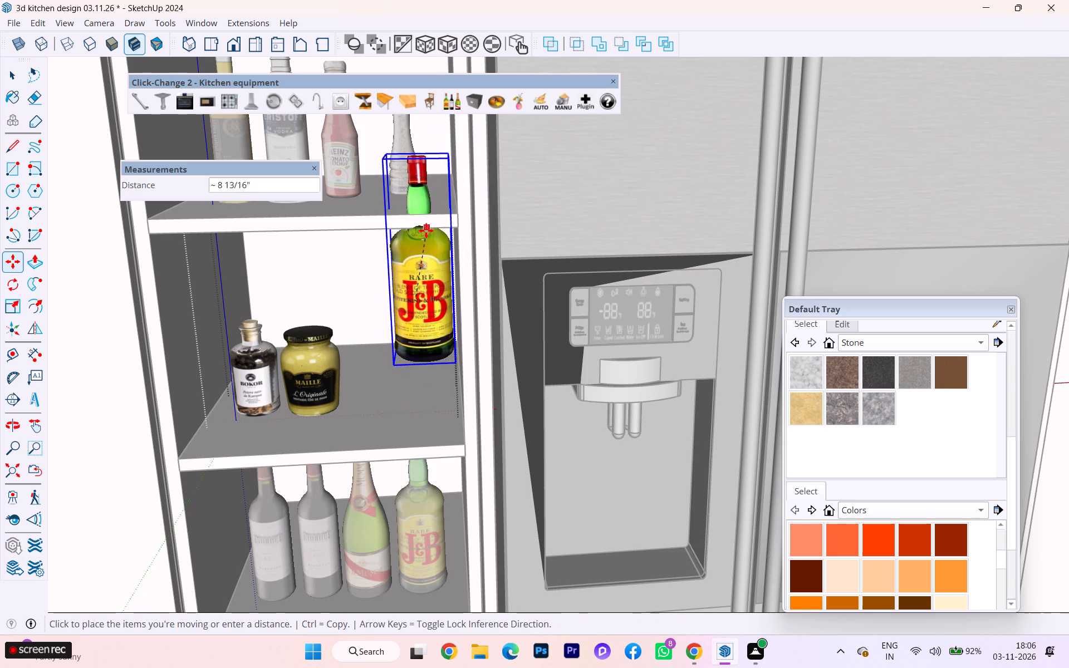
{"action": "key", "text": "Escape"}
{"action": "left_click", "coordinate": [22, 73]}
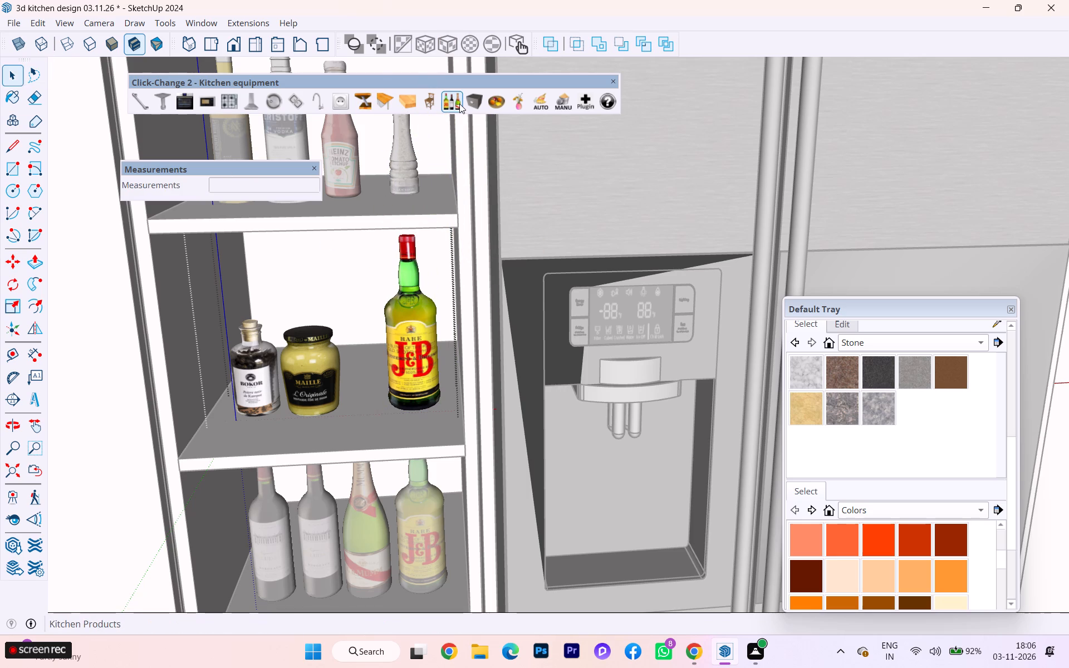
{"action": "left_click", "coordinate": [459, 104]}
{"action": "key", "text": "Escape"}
Cycle the third shelf's J&B bottle through the Kitchen Products variants until it becomes the narrow lidded jar of brown seeds.
{"action": "left_click", "coordinate": [415, 313]}
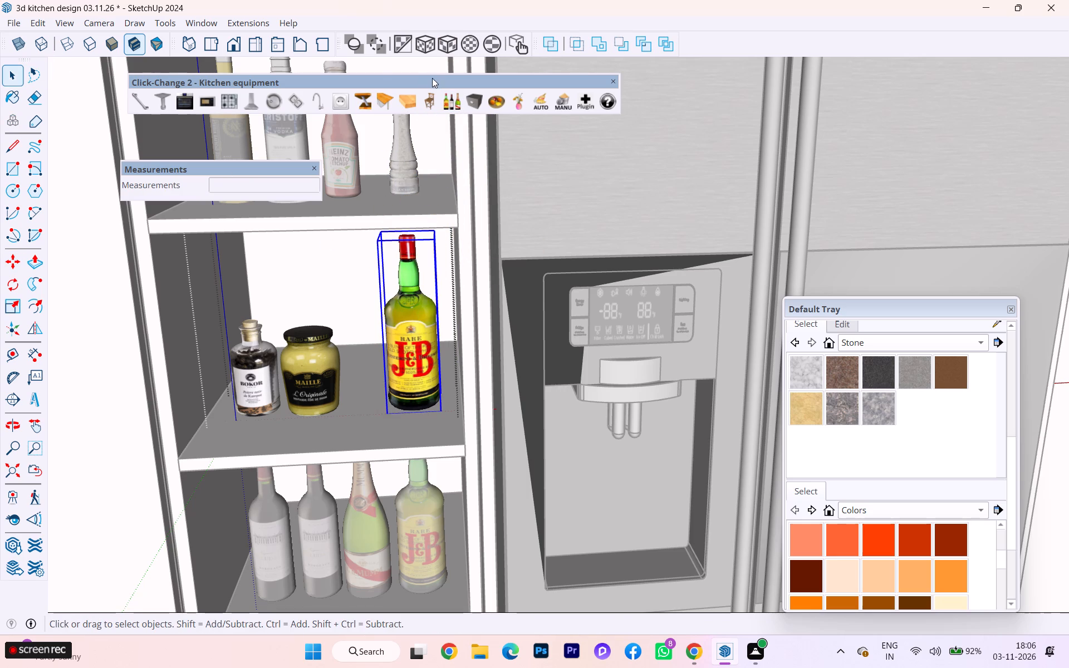
{"action": "left_click", "coordinate": [464, 101]}
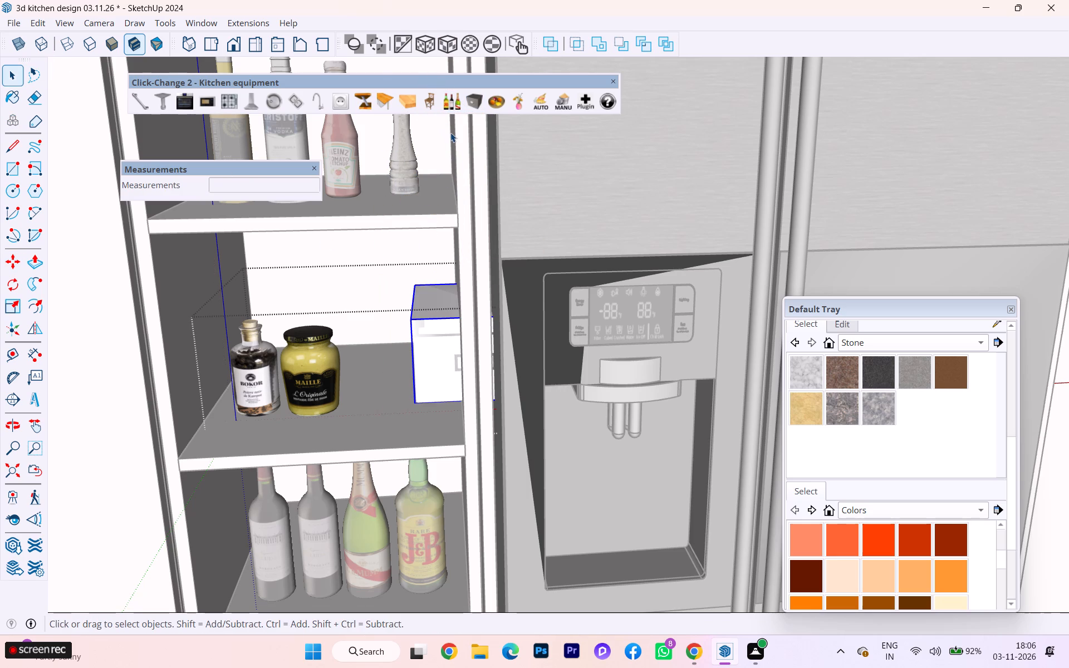
{"action": "key", "text": "ctrl+z"}
{"action": "left_click", "coordinate": [454, 92]}
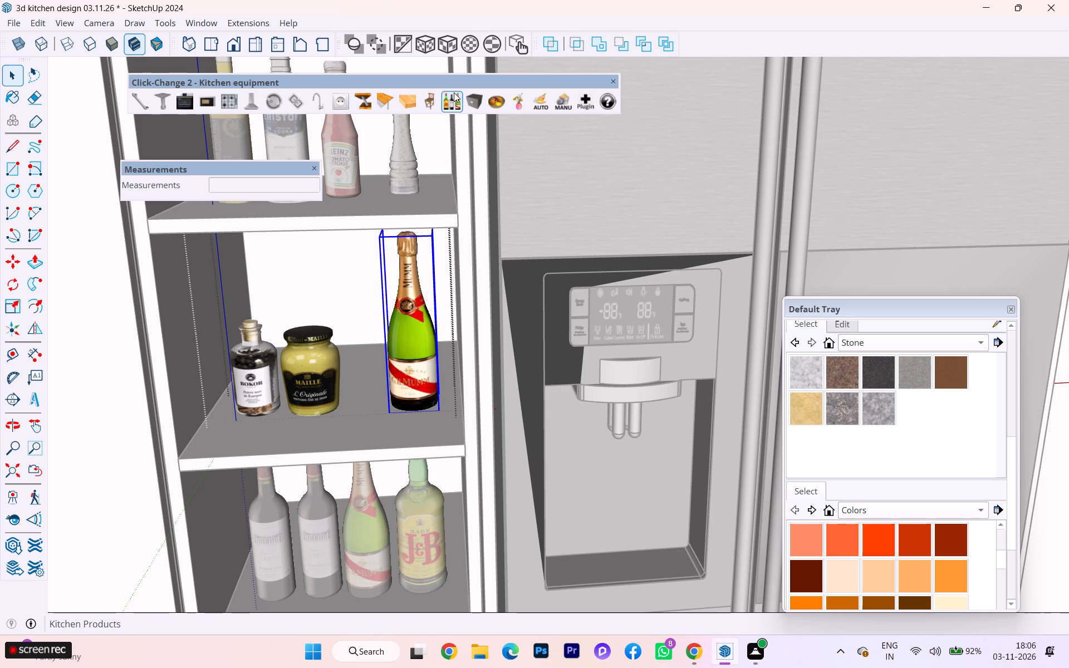
{"action": "left_click", "coordinate": [454, 92]}
{"action": "left_click", "coordinate": [454, 92]}
{"action": "left_click", "coordinate": [454, 92]}
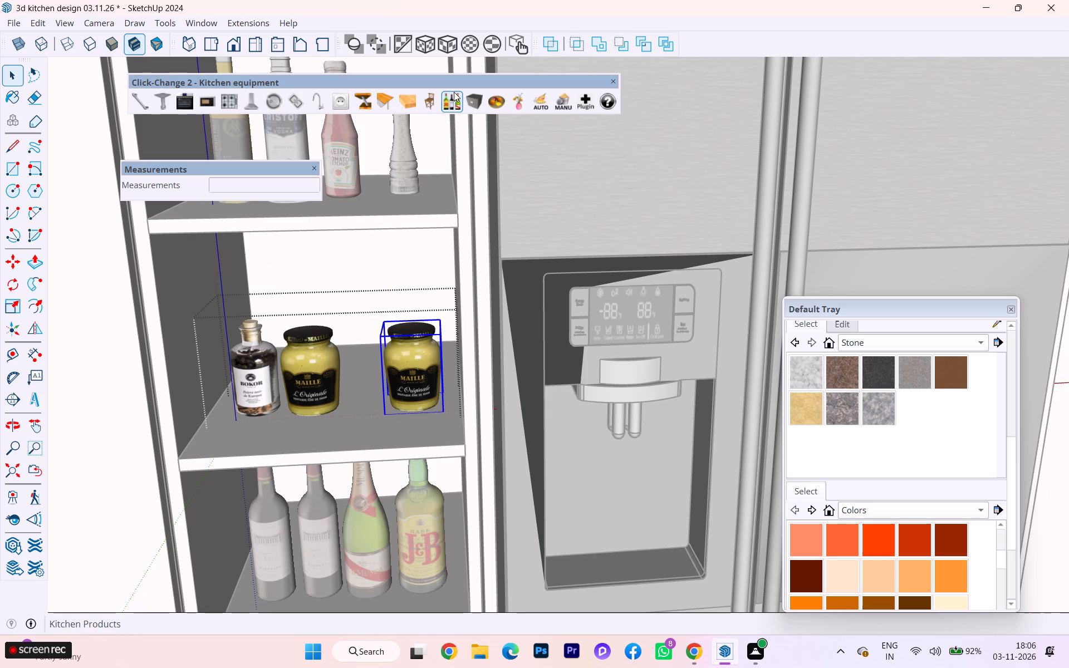
{"action": "double_click", "coordinate": [454, 92]}
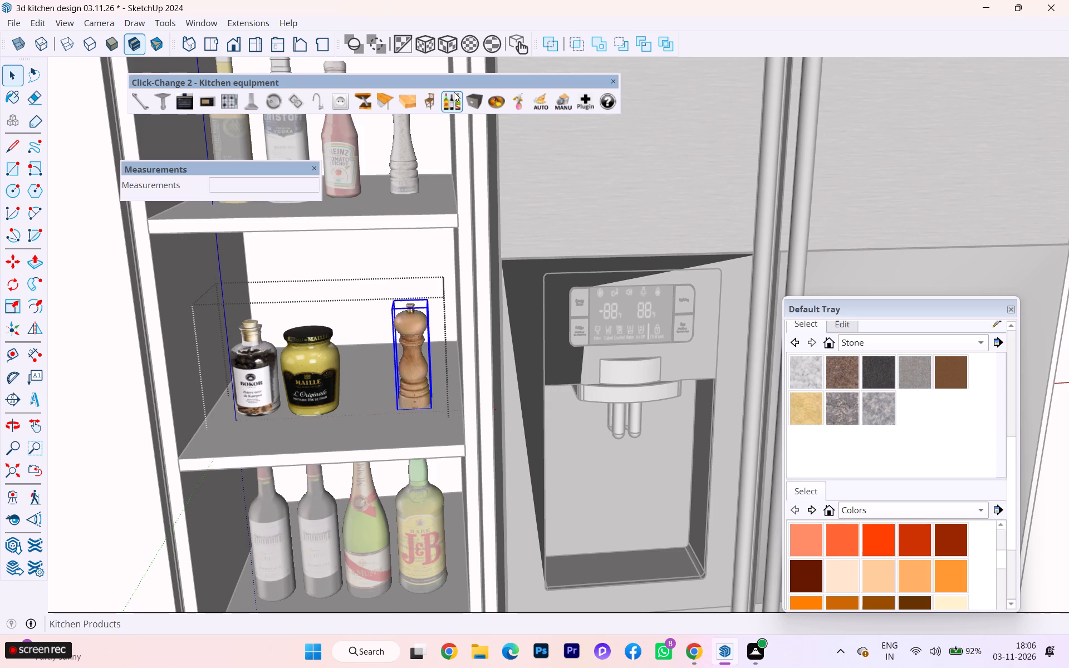
{"action": "left_click", "coordinate": [454, 92]}
{"action": "left_click", "coordinate": [454, 92]}
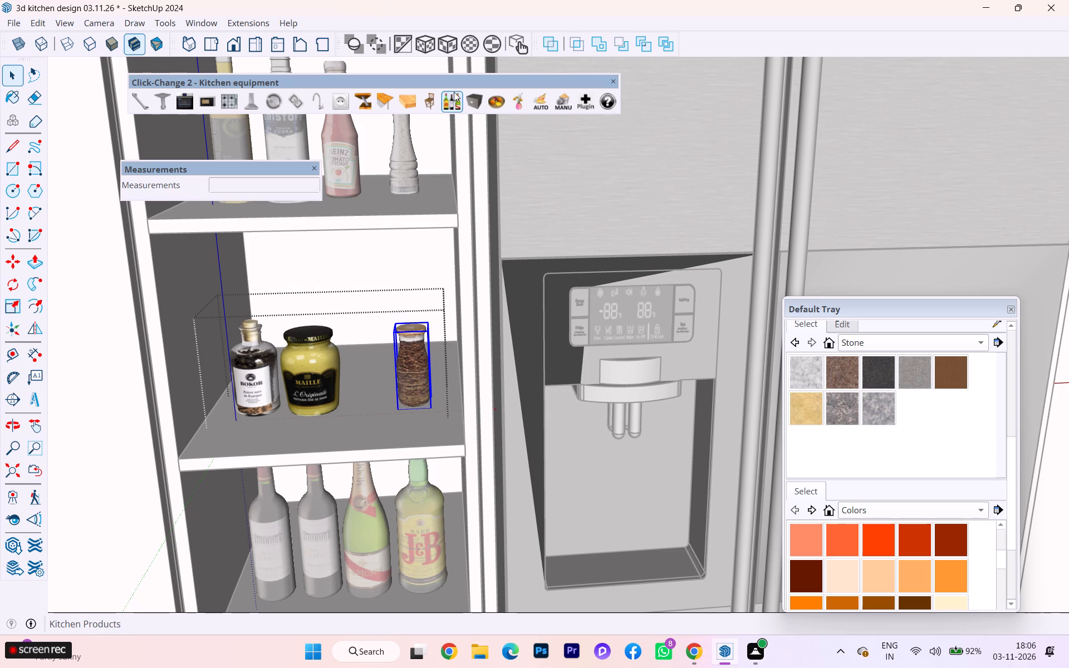
Move the brown seed jar about 3 3/8" along the third shelf to sit beside the Maille mustard jar.
{"action": "scroll", "coordinate": [421, 333], "scroll_direction": "up", "scroll_amount": 3}
{"action": "scroll", "coordinate": [469, 456], "scroll_direction": "up", "scroll_amount": 1}
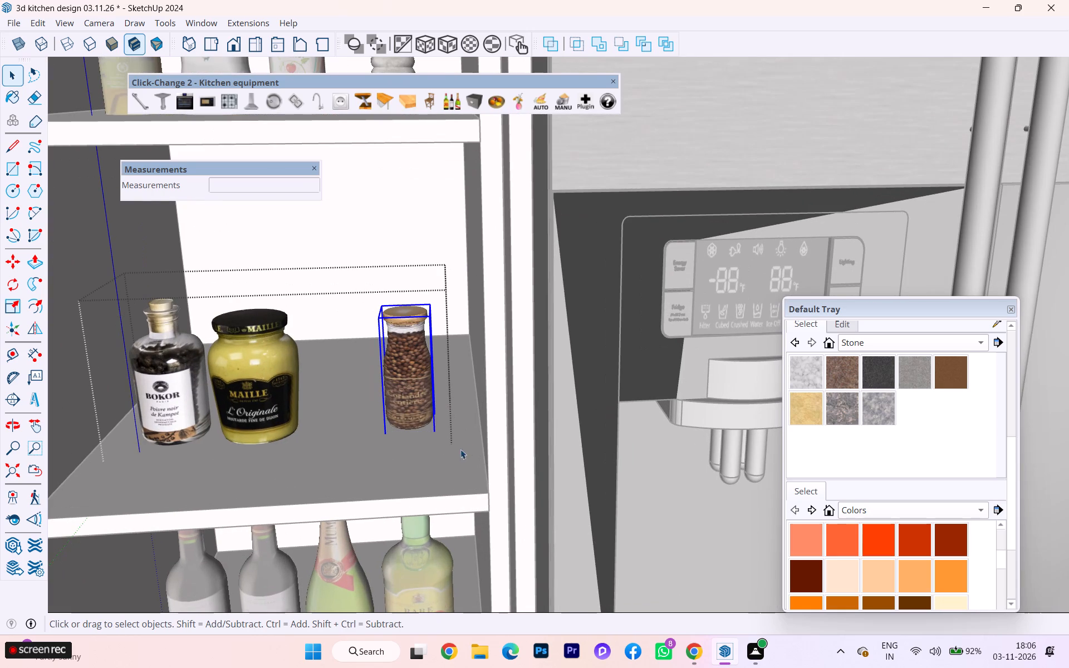
{"action": "key", "text": "m"}
{"action": "left_click", "coordinate": [425, 404]}
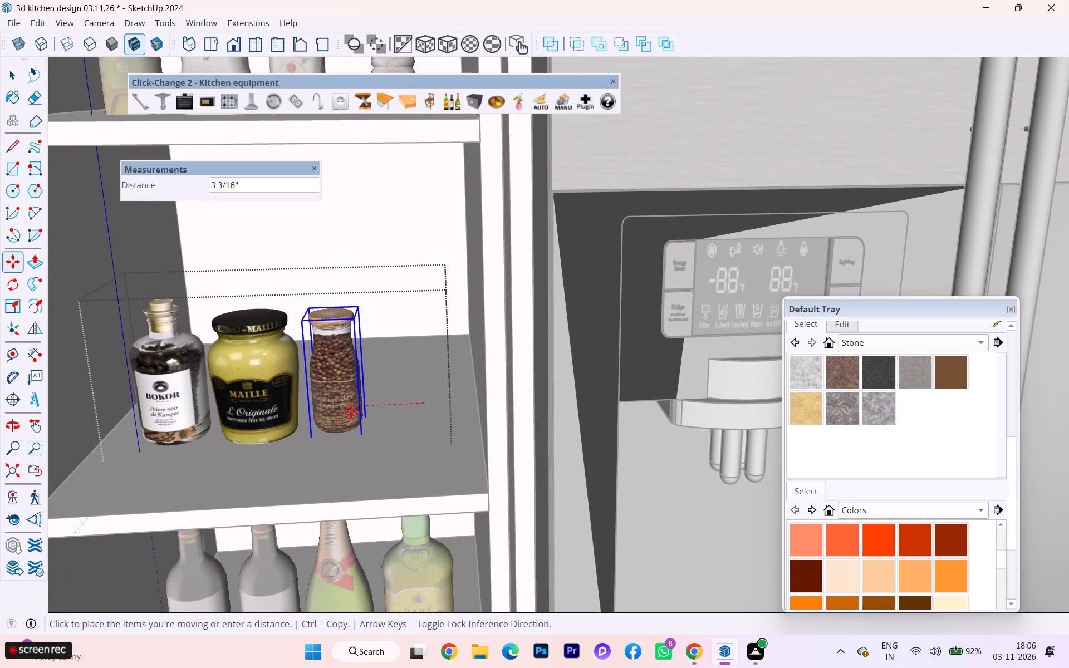
{"action": "left_click", "coordinate": [347, 414]}
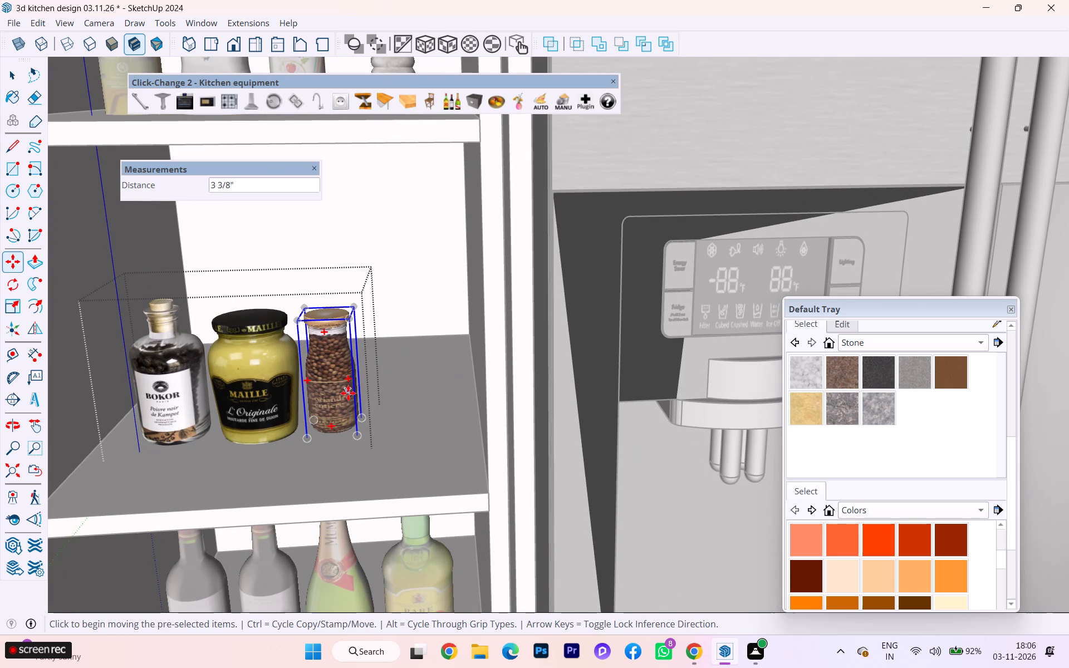
Copy the brown seed jar about 2 7/8" along the shelf and change the copy to the wooden-lidded jar of white beans.
{"action": "key", "text": "m"}
{"action": "left_click", "coordinate": [348, 393]}
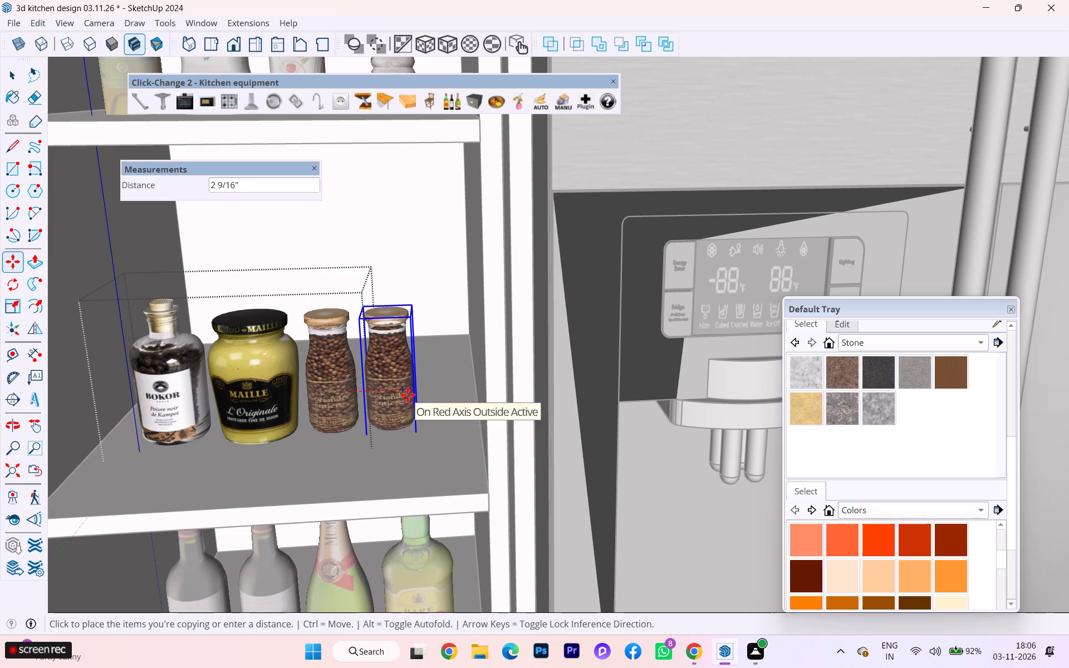
{"action": "left_click", "coordinate": [414, 395]}
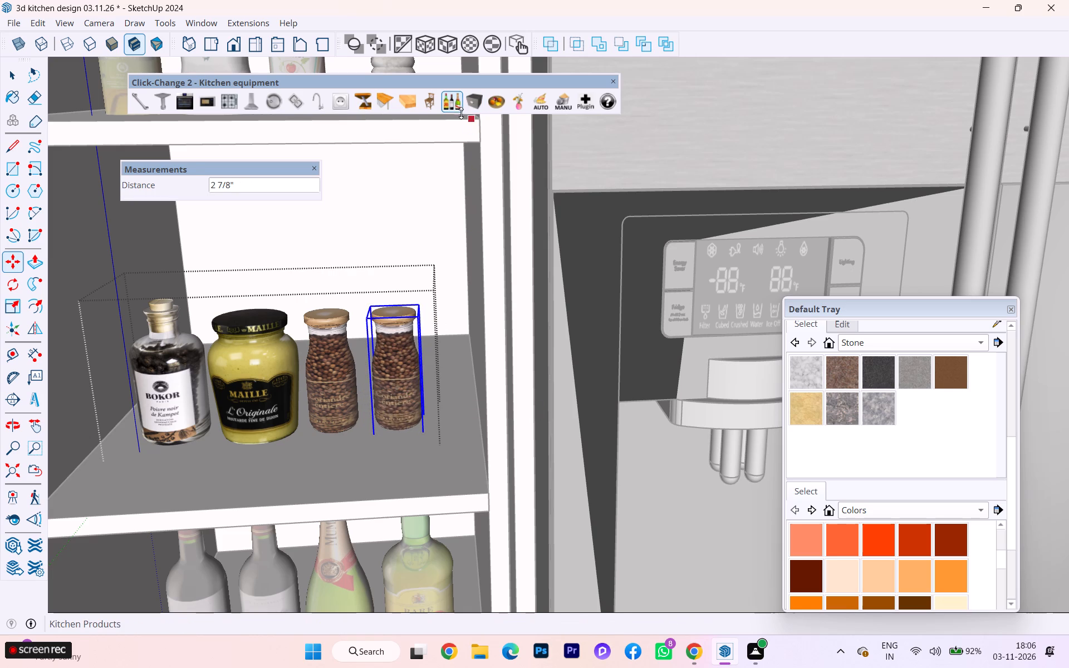
{"action": "double_click", "coordinate": [457, 105]}
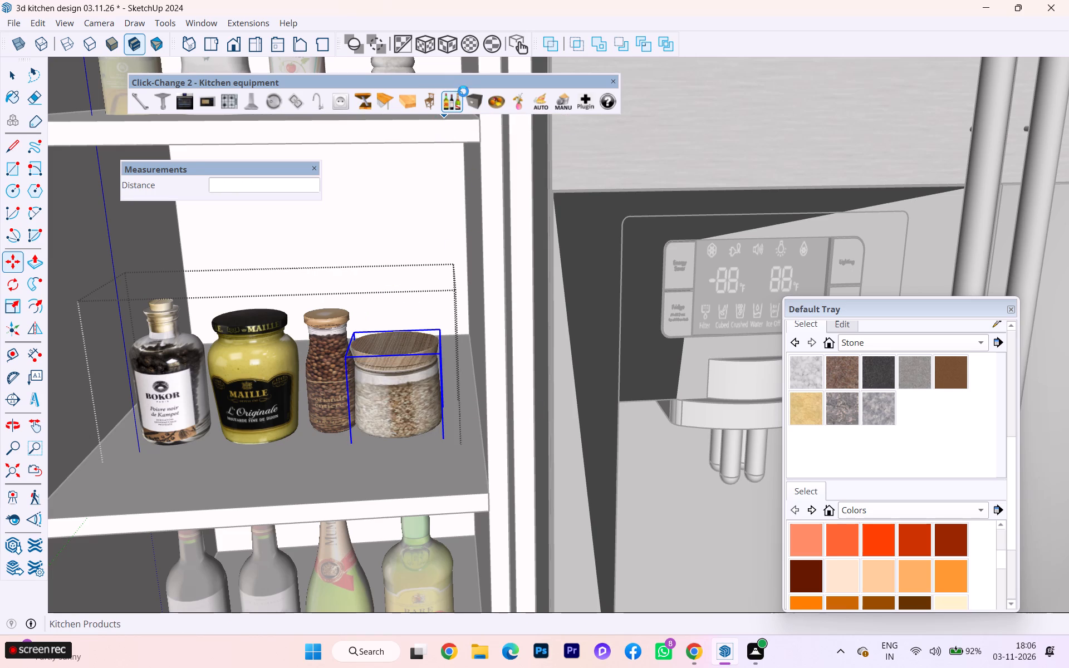
{"action": "left_click", "coordinate": [448, 98]}
Shift the white bean jar slightly along the third shelf to clear the brown seed jar, and close the product group.
{"action": "scroll", "coordinate": [341, 397], "scroll_direction": "up", "scroll_amount": 2}
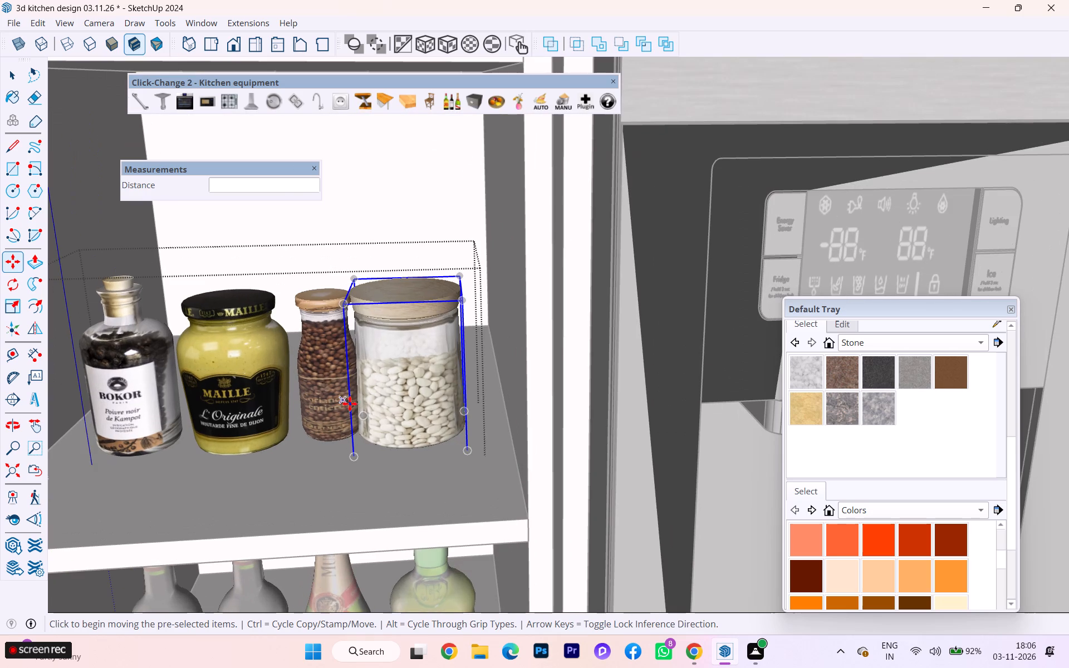
{"action": "key", "text": "m"}
{"action": "left_click", "coordinate": [368, 400]}
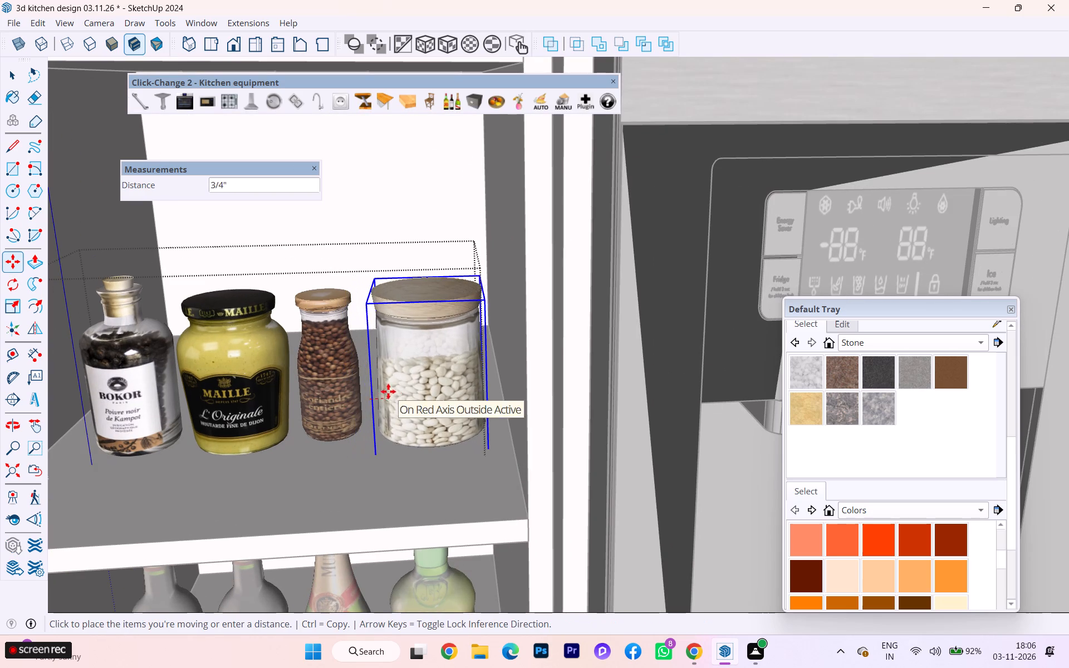
{"action": "left_click", "coordinate": [381, 394]}
{"action": "scroll", "coordinate": [406, 293], "scroll_direction": "down", "scroll_amount": 3}
{"action": "scroll", "coordinate": [398, 297], "scroll_direction": "up", "scroll_amount": 2}
{"action": "scroll", "coordinate": [398, 297], "scroll_direction": "down", "scroll_amount": 3}
{"action": "scroll", "coordinate": [410, 252], "scroll_direction": "up", "scroll_amount": 3}
{"action": "scroll", "coordinate": [410, 252], "scroll_direction": "down", "scroll_amount": 4}
{"action": "scroll", "coordinate": [410, 252], "scroll_direction": "up", "scroll_amount": 2}
{"action": "scroll", "coordinate": [410, 252], "scroll_direction": "down", "scroll_amount": 10}
{"action": "key", "text": "Escape"}
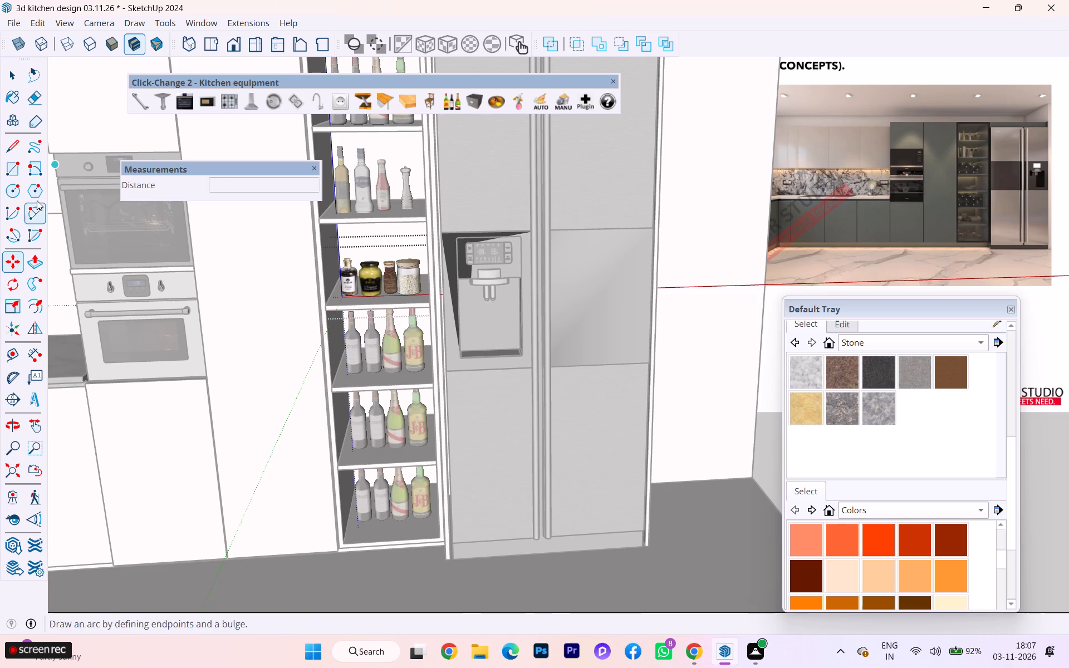
{"action": "left_click", "coordinate": [16, 82]}
{"action": "left_click", "coordinate": [364, 330]}
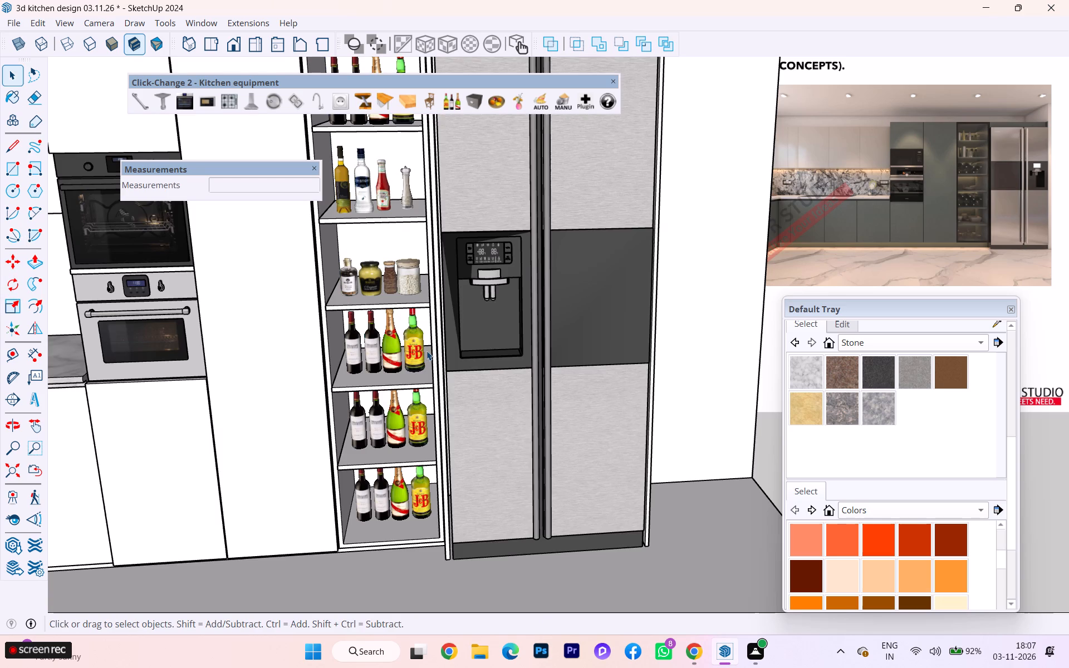
Delete the wine, champagne and J&B bottle group from the fourth shelf of the tall cabinet.
{"action": "scroll", "coordinate": [426, 351], "scroll_direction": "up", "scroll_amount": 1}
{"action": "scroll", "coordinate": [426, 351], "scroll_direction": "down", "scroll_amount": 6}
{"action": "scroll", "coordinate": [223, 319], "scroll_direction": "down", "scroll_amount": 1}
{"action": "scroll", "coordinate": [347, 337], "scroll_direction": "up", "scroll_amount": 1}
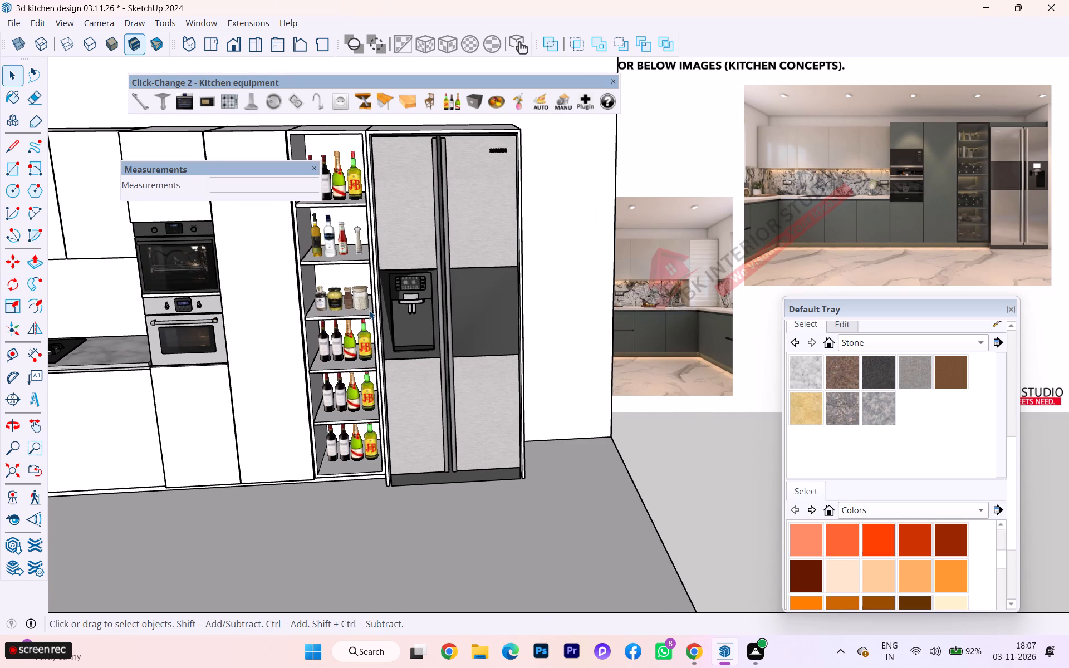
{"action": "scroll", "coordinate": [419, 299], "scroll_direction": "up", "scroll_amount": 3}
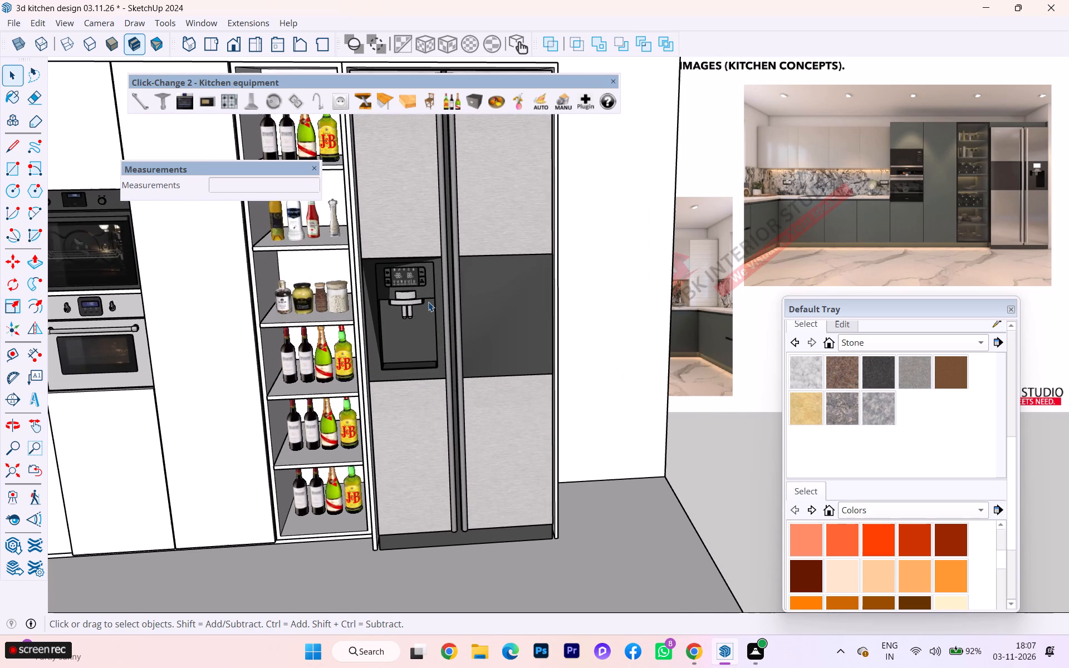
{"action": "left_click", "coordinate": [336, 342]}
{"action": "scroll", "coordinate": [321, 343], "scroll_direction": "up", "scroll_amount": 1}
{"action": "scroll", "coordinate": [321, 343], "scroll_direction": "down", "scroll_amount": 2}
{"action": "scroll", "coordinate": [321, 343], "scroll_direction": "up", "scroll_amount": 6}
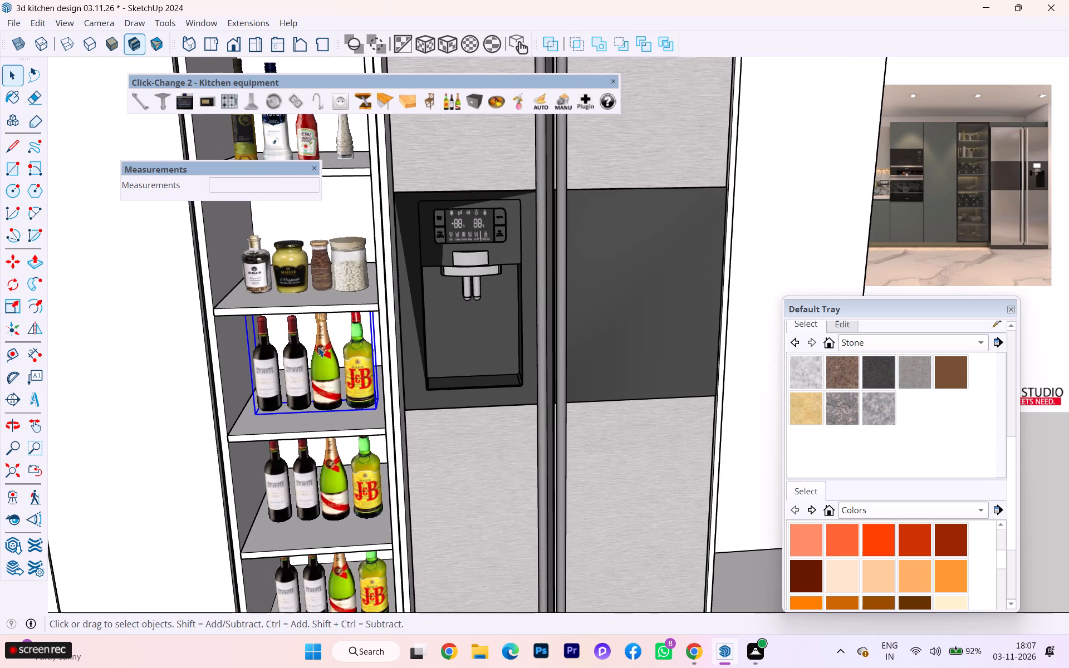
{"action": "key", "text": "Delete"}
Place a Kitchen Products item on the empty fourth shelf and cycle its variants until it becomes the patterned bowl.
{"action": "triple_click", "coordinate": [453, 94]}
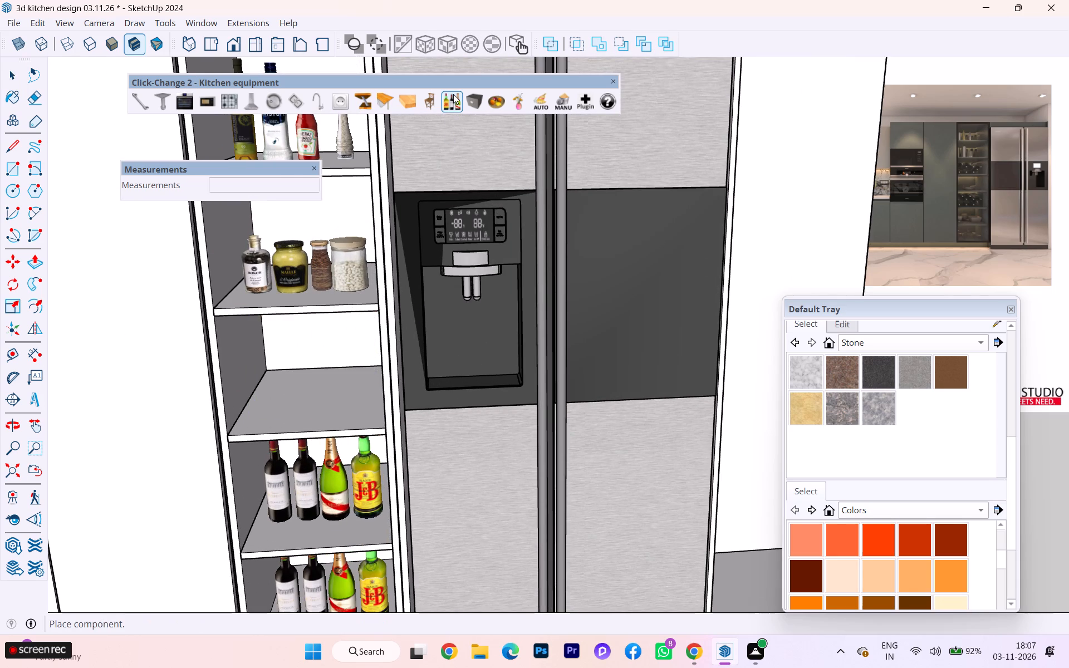
{"action": "left_click", "coordinate": [313, 409]}
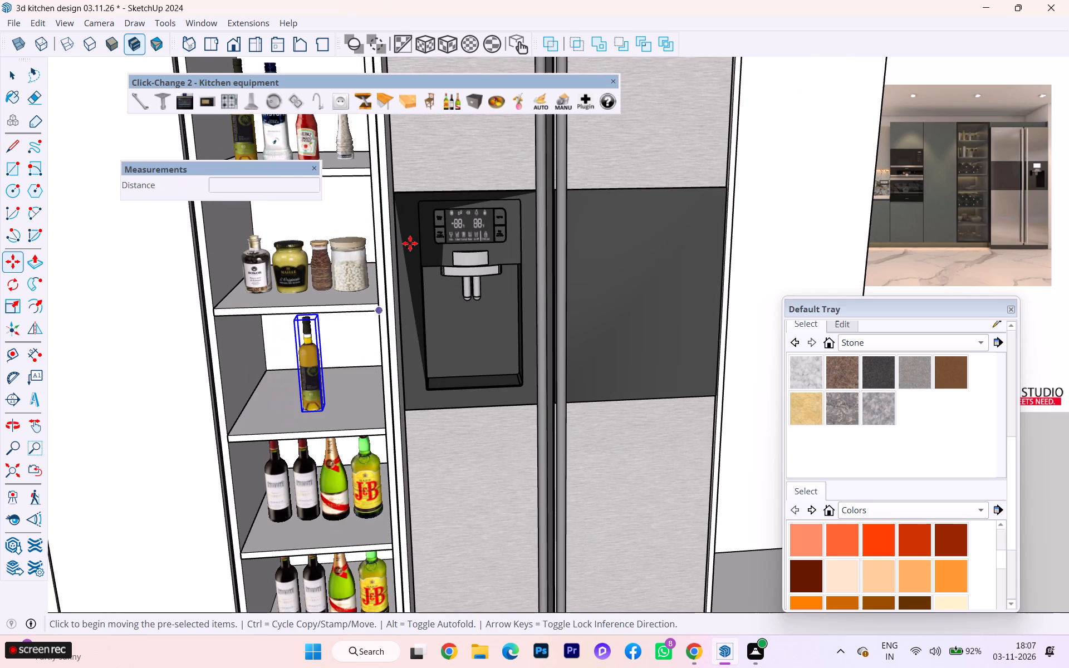
{"action": "left_click", "coordinate": [458, 109]}
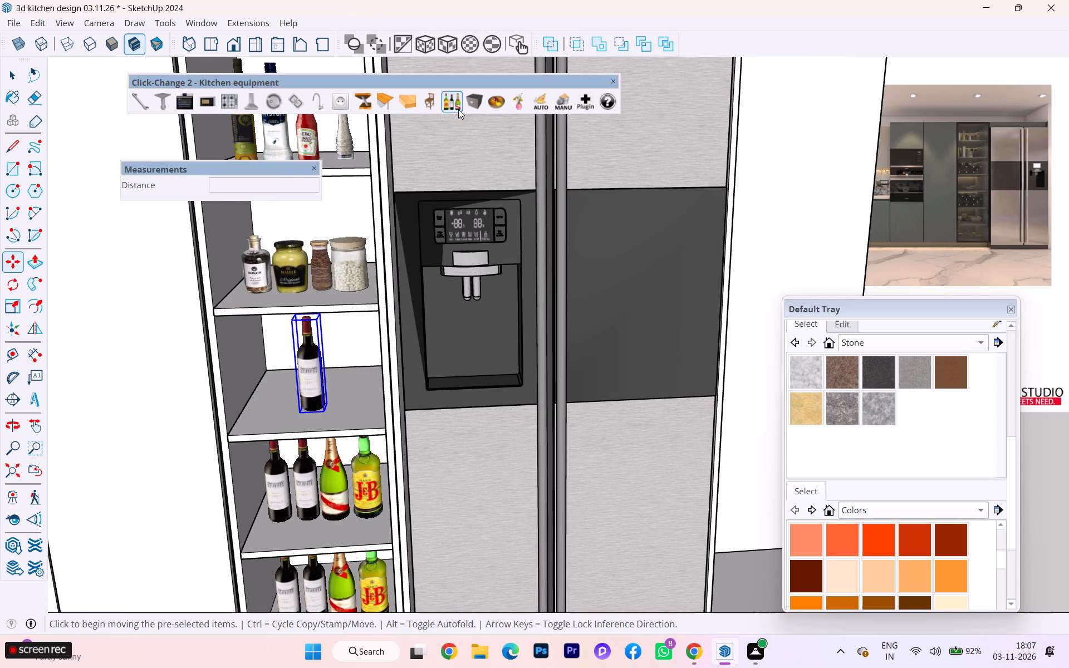
{"action": "triple_click", "coordinate": [458, 109]}
{"action": "triple_click", "coordinate": [455, 109]}
{"action": "left_click", "coordinate": [455, 109]}
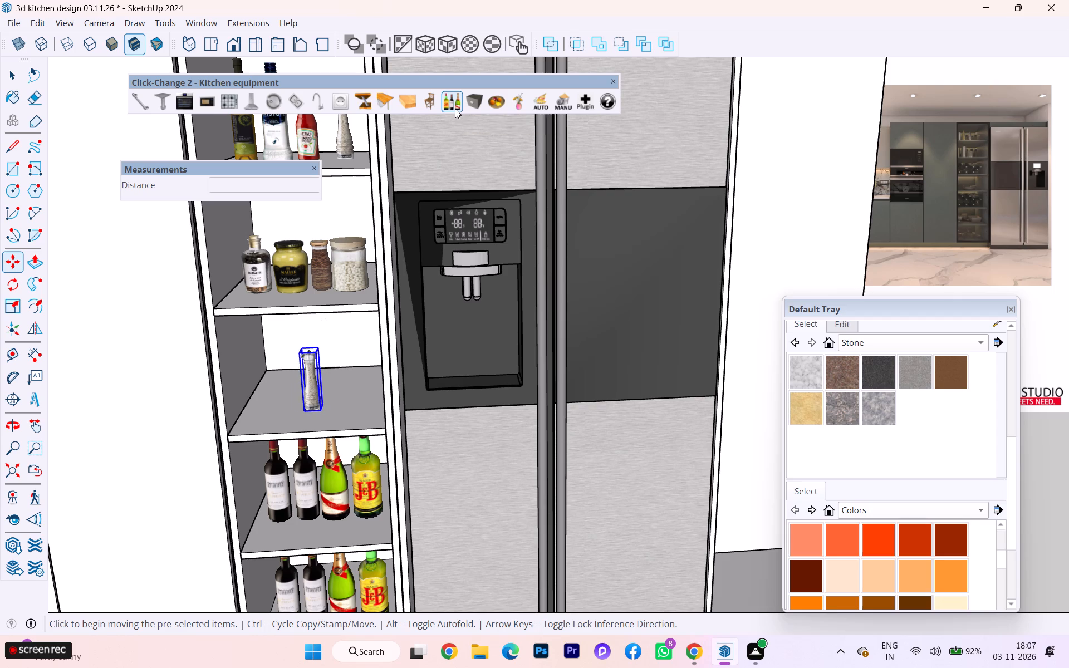
{"action": "left_click", "coordinate": [455, 109]}
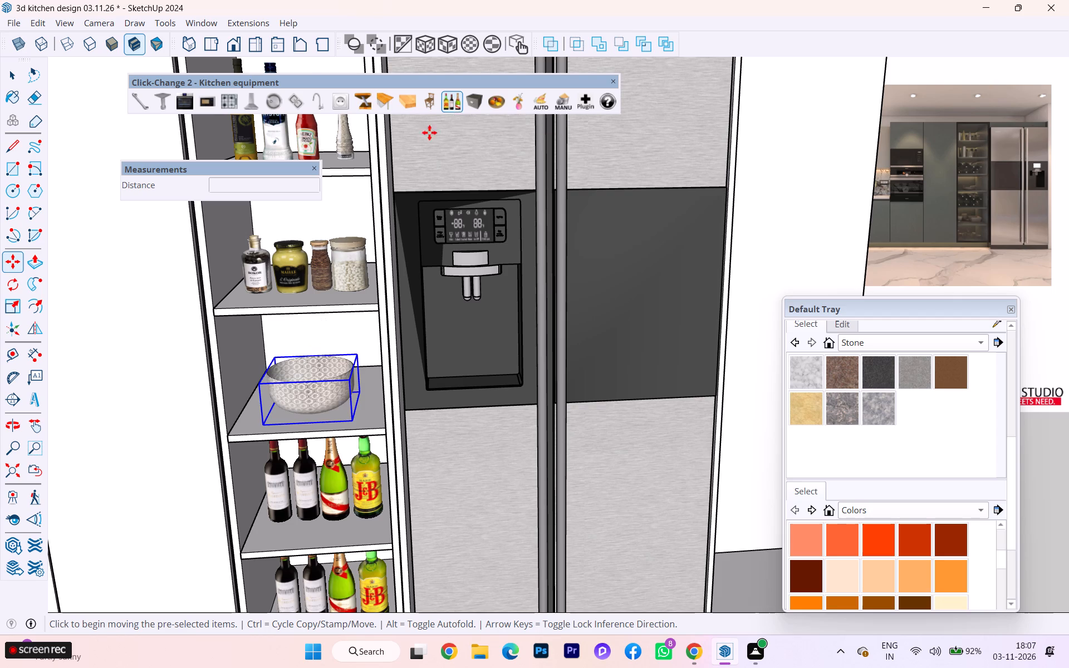
Stack two copies above the patterned bowl, the first about 2 3/8" up and the second about 2 1/16" above that.
{"action": "scroll", "coordinate": [311, 390], "scroll_direction": "up", "scroll_amount": 2}
{"action": "scroll", "coordinate": [313, 388], "scroll_direction": "down", "scroll_amount": 2}
{"action": "scroll", "coordinate": [313, 388], "scroll_direction": "up", "scroll_amount": 4}
{"action": "key", "text": "m"}
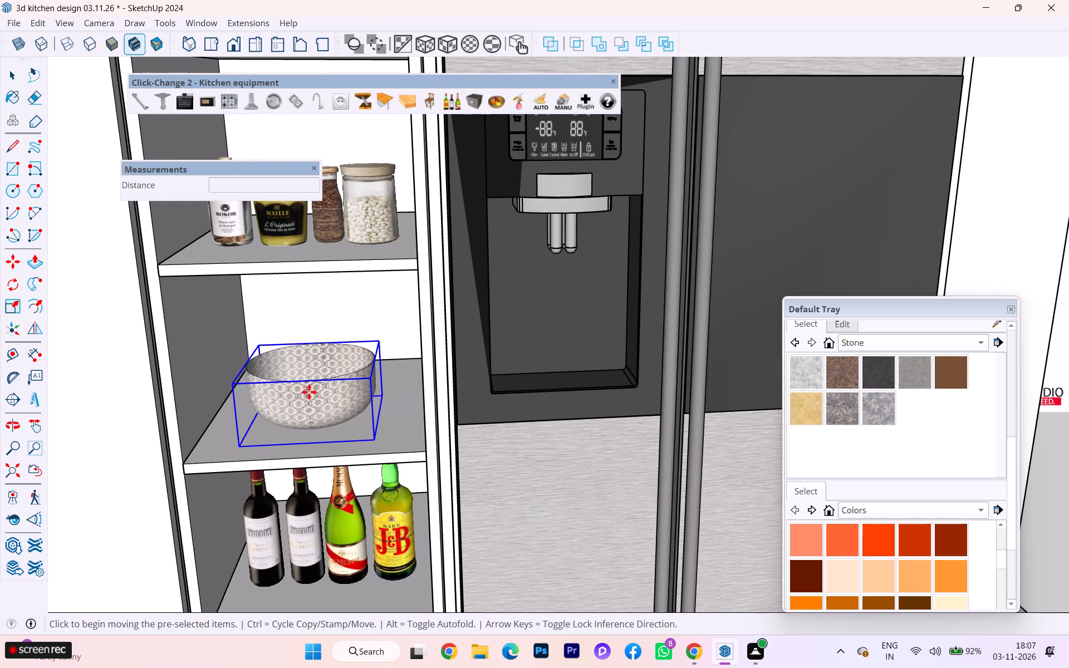
{"action": "left_click", "coordinate": [306, 394]}
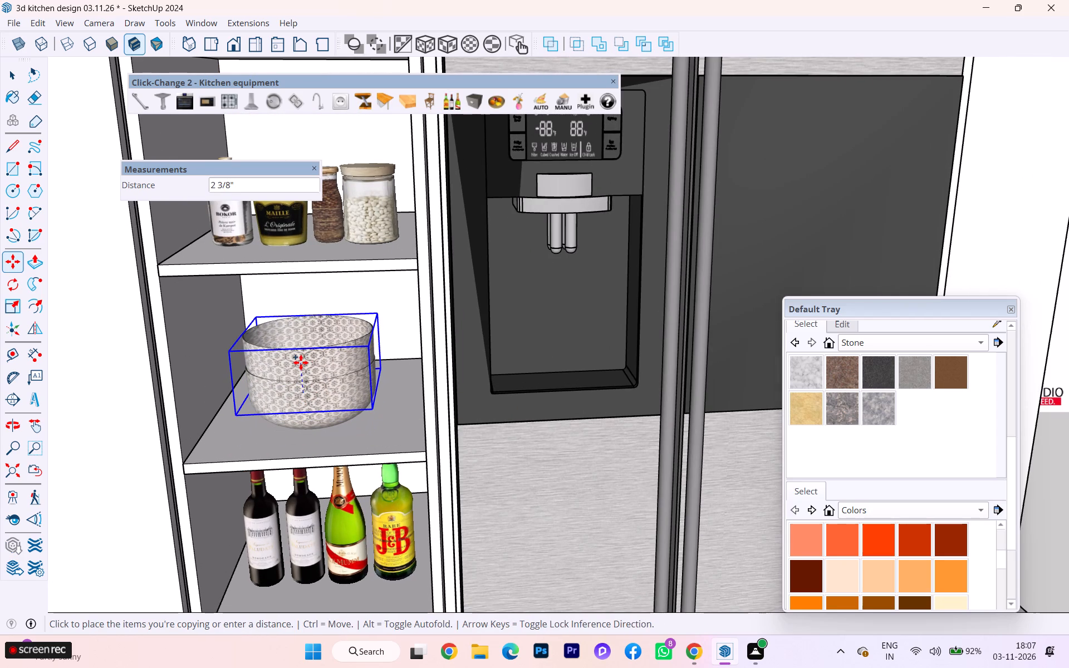
{"action": "left_click", "coordinate": [301, 362]}
{"action": "left_click", "coordinate": [301, 361]}
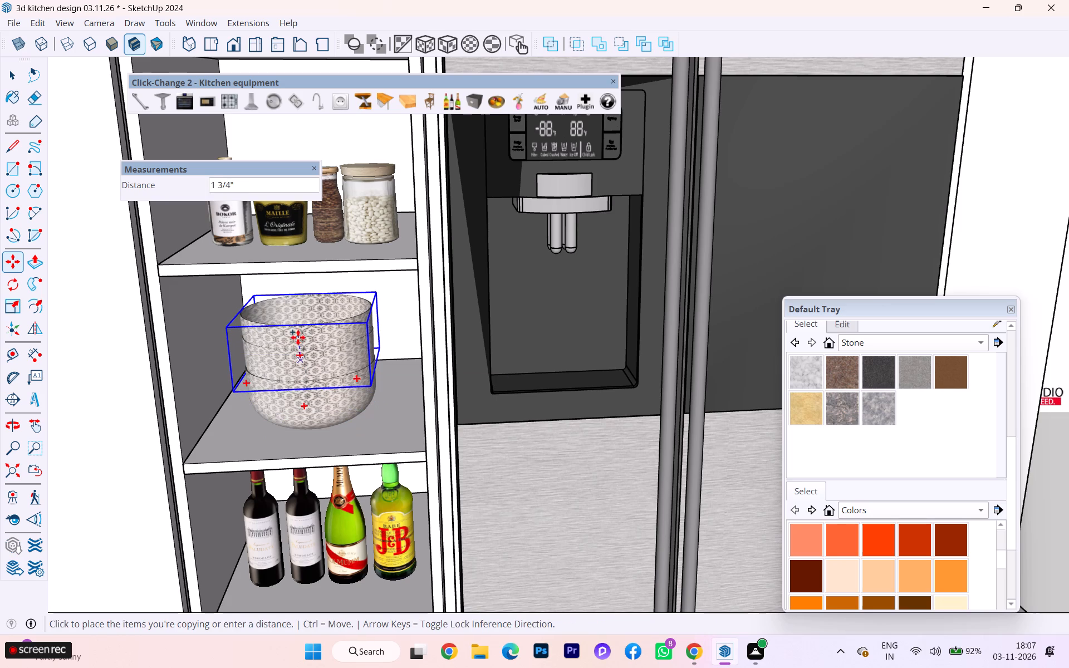
{"action": "left_click", "coordinate": [298, 332]}
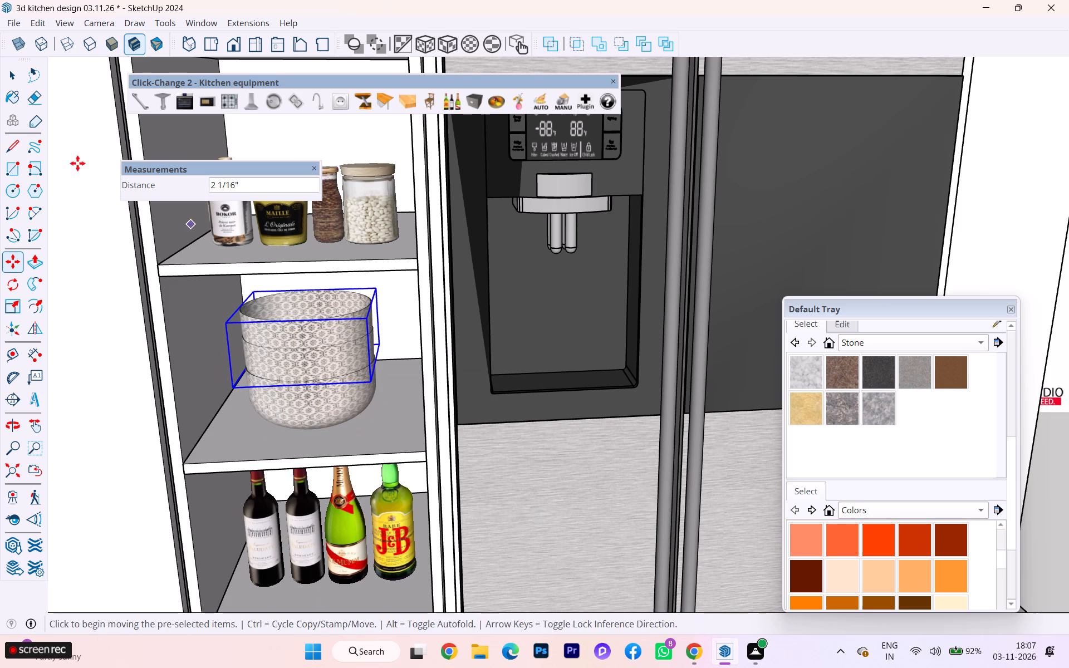
Select the three stacked patterned bowls on the fourth shelf and make them a group.
{"action": "left_click", "coordinate": [9, 75]}
{"action": "left_click", "coordinate": [341, 410]}
{"action": "left_click", "coordinate": [322, 360], "text": "ctrl"}
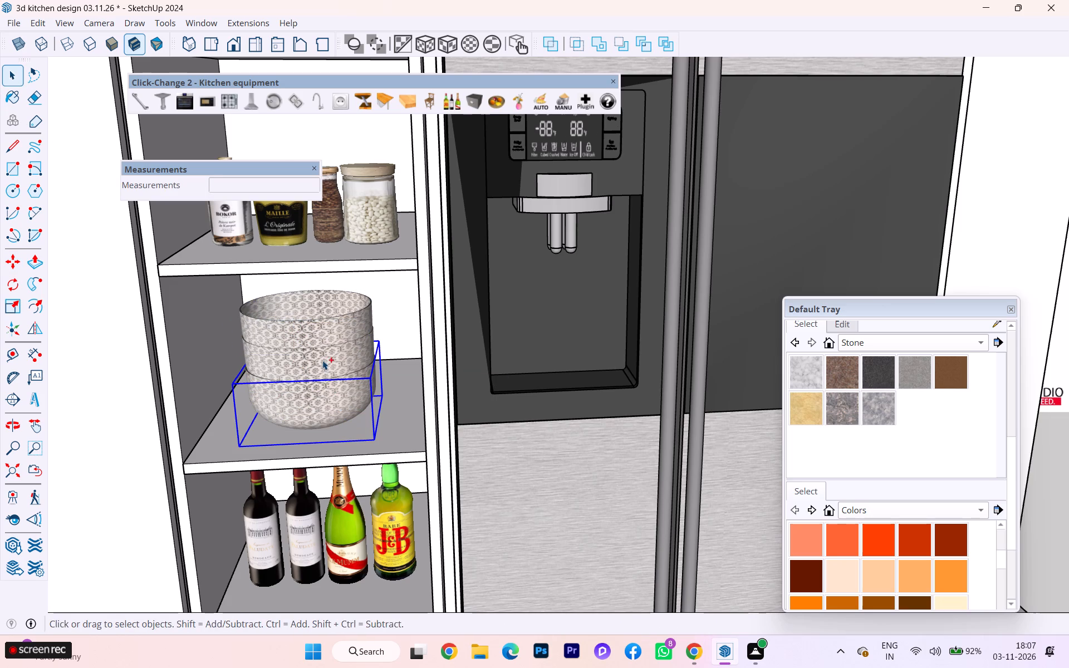
{"action": "left_click", "coordinate": [320, 322], "text": "ctrl"}
{"action": "right_click", "coordinate": [320, 322]}
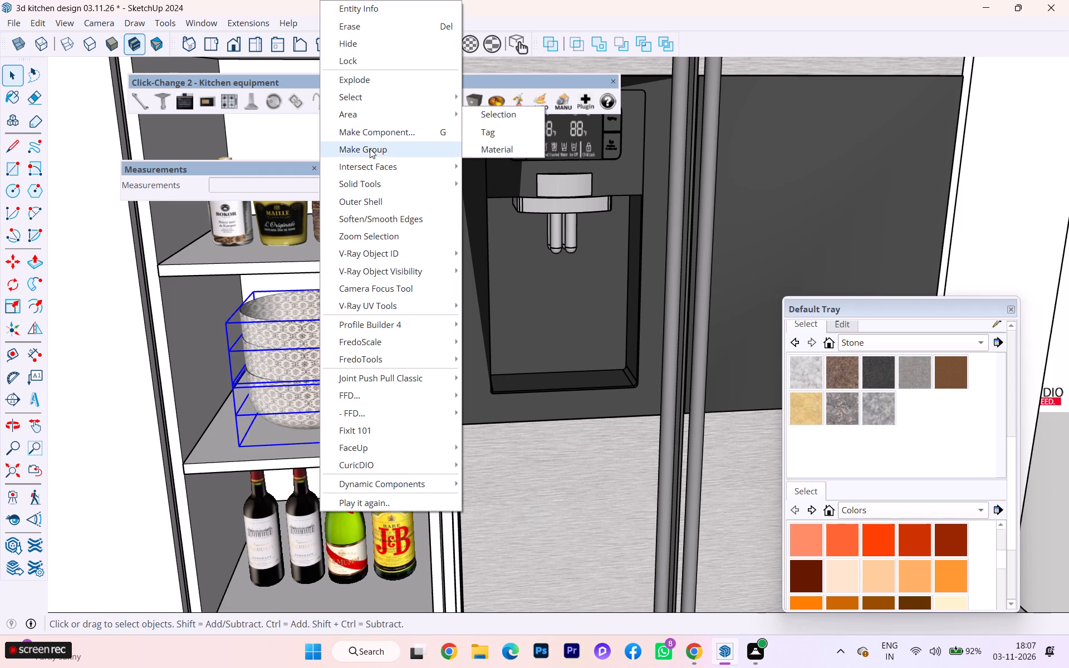
{"action": "left_click", "coordinate": [370, 149]}
Delete the wine, champagne and J&B bottle group from the fifth shelf.
{"action": "scroll", "coordinate": [298, 270], "scroll_direction": "down", "scroll_amount": 4}
{"action": "scroll", "coordinate": [296, 273], "scroll_direction": "up", "scroll_amount": 1}
{"action": "scroll", "coordinate": [295, 273], "scroll_direction": "down", "scroll_amount": 2}
{"action": "scroll", "coordinate": [297, 301], "scroll_direction": "up", "scroll_amount": 2}
{"action": "scroll", "coordinate": [297, 303], "scroll_direction": "down", "scroll_amount": 2}
{"action": "scroll", "coordinate": [297, 306], "scroll_direction": "up", "scroll_amount": 2}
{"action": "scroll", "coordinate": [297, 307], "scroll_direction": "down", "scroll_amount": 1}
{"action": "left_click", "coordinate": [311, 462]}
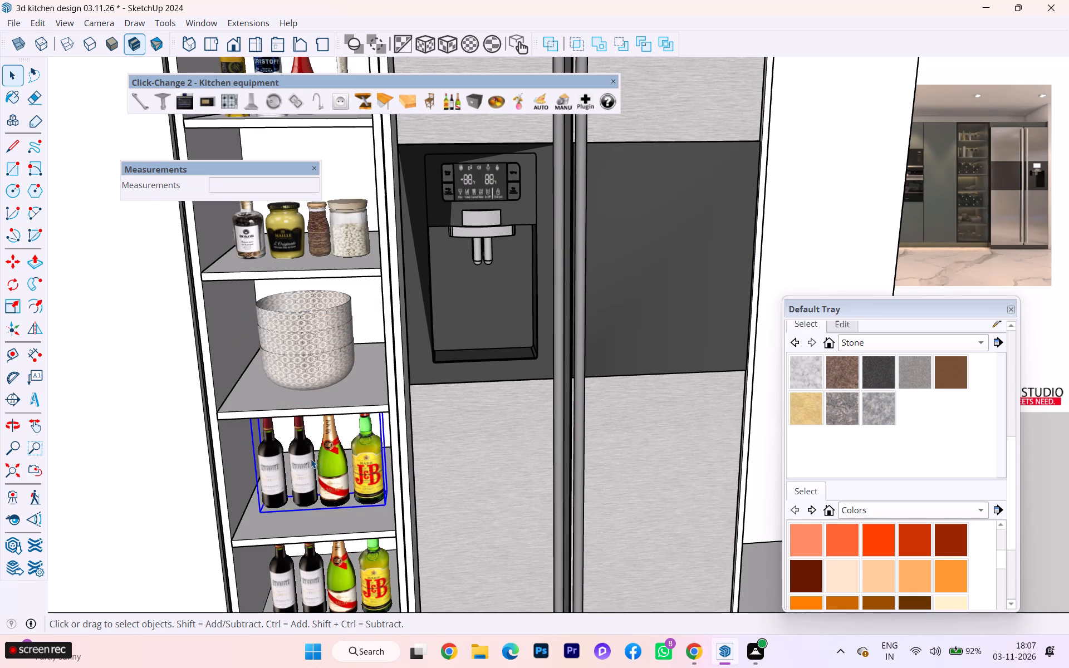
{"action": "double_click", "coordinate": [456, 105]}
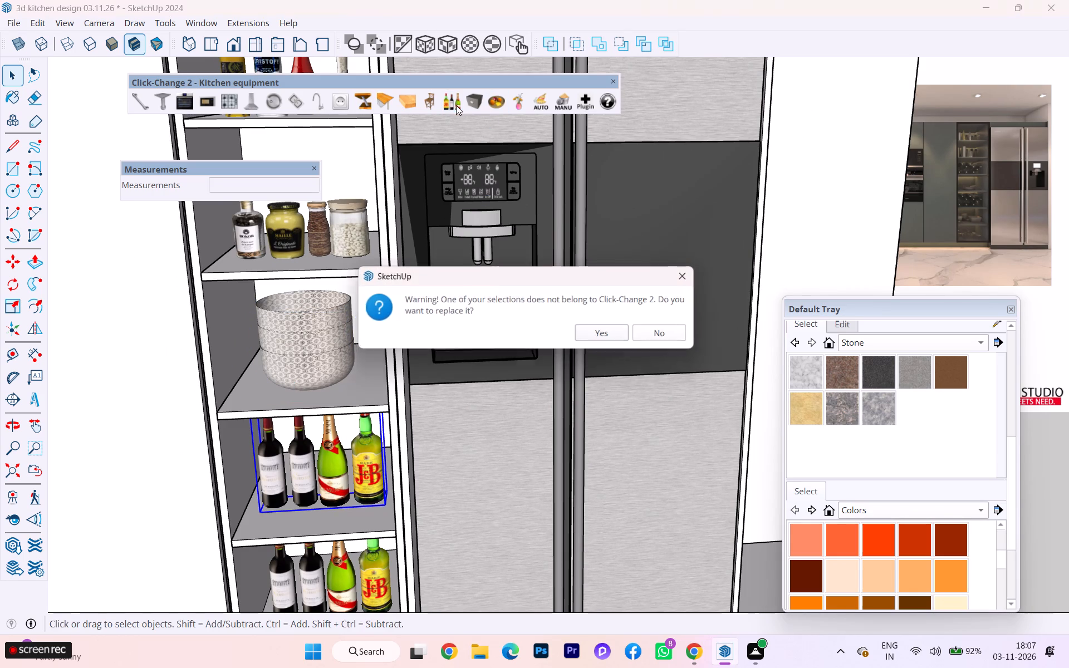
{"action": "left_click", "coordinate": [688, 274]}
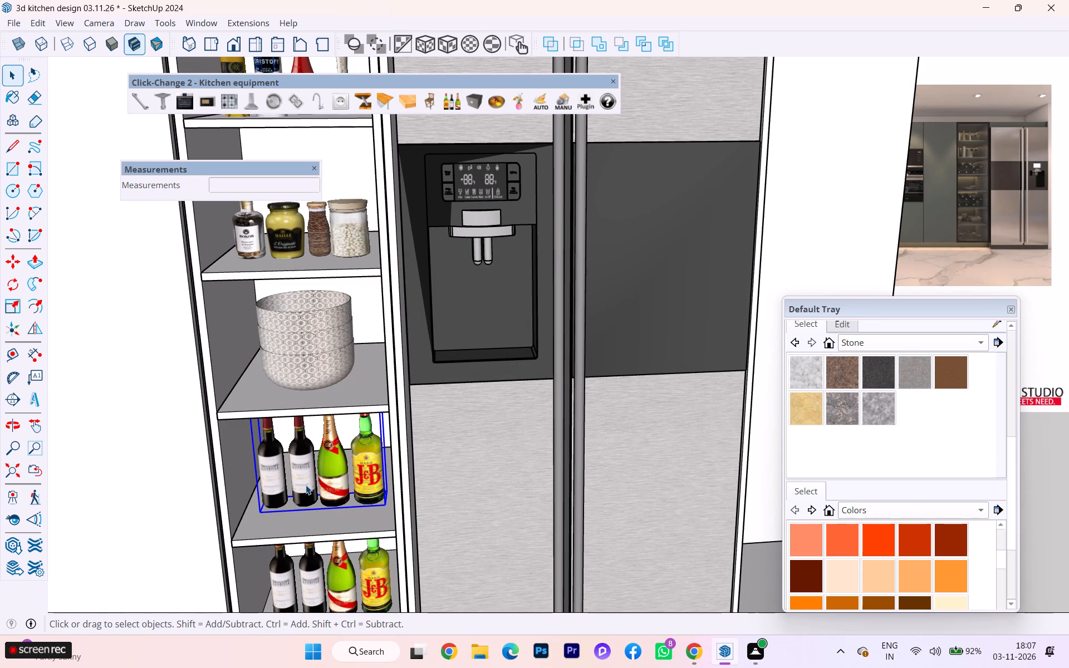
{"action": "key", "text": "Delete"}
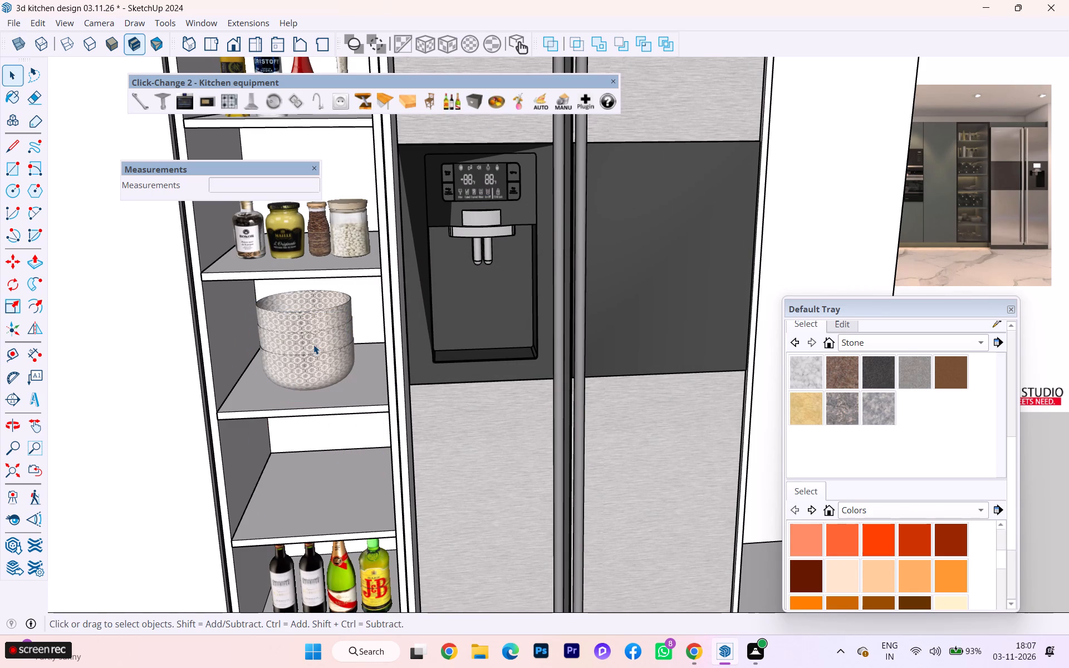
Move the stacked patterned bowl group from the fourth shelf down about 1' 2 13/16" onto the empty fifth shelf.
{"action": "left_click", "coordinate": [312, 345]}
{"action": "key", "text": "m"}
{"action": "left_click", "coordinate": [306, 353]}
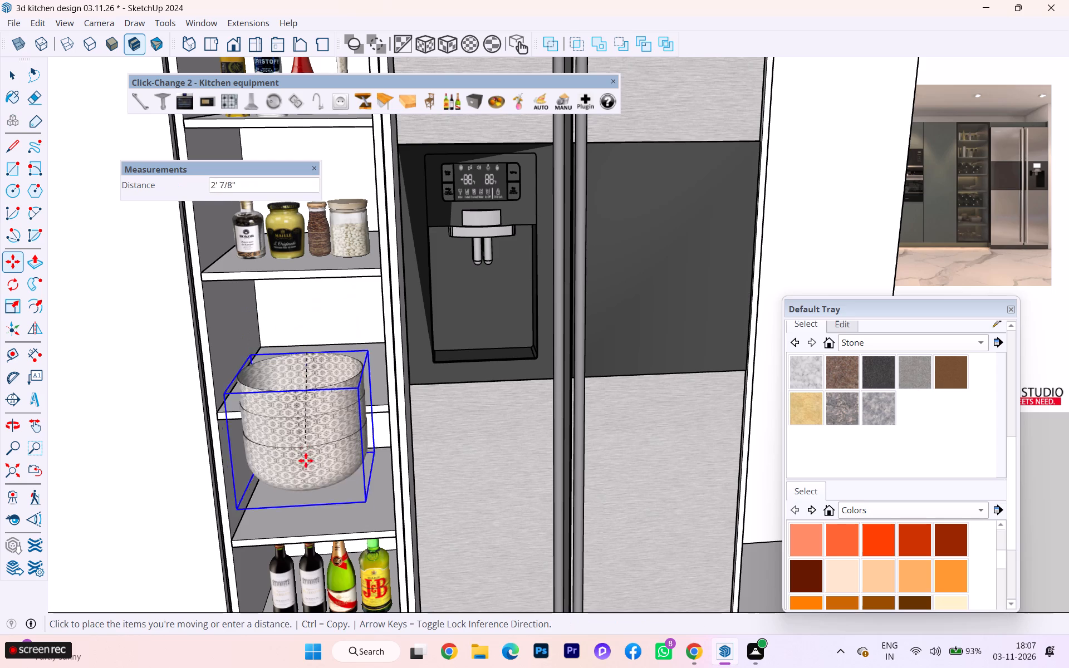
{"action": "left_click", "coordinate": [318, 489]}
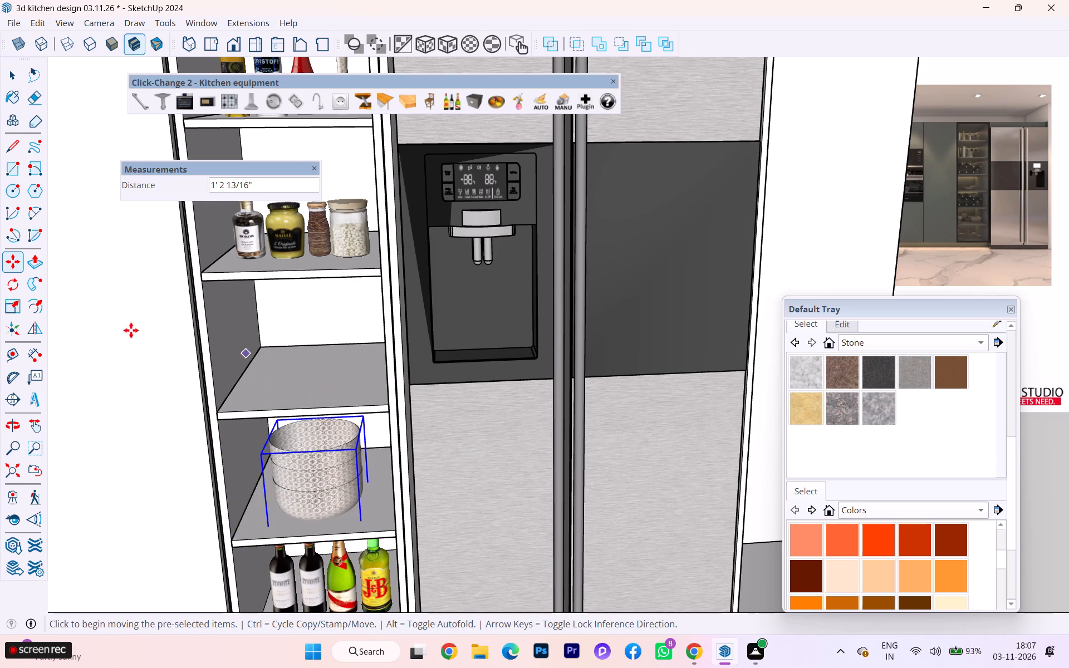
{"action": "key", "text": "Escape"}
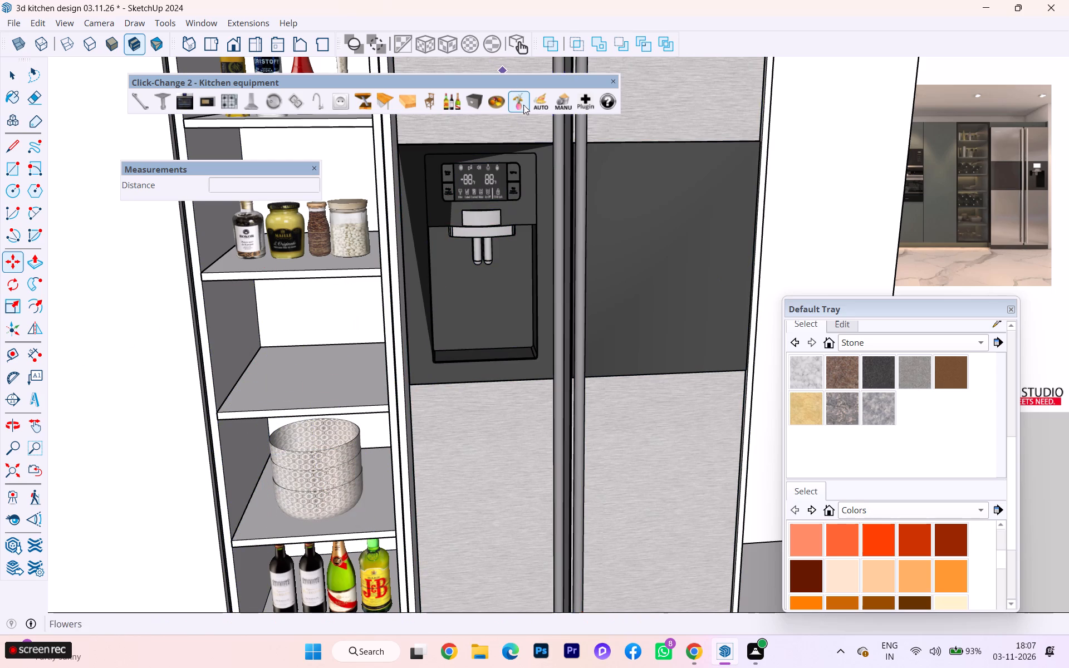
Place a Kitchen Products item on the emptied fourth shelf and cycle its variants until it becomes the short wooden-lidded grain jar.
{"action": "left_click", "coordinate": [452, 103]}
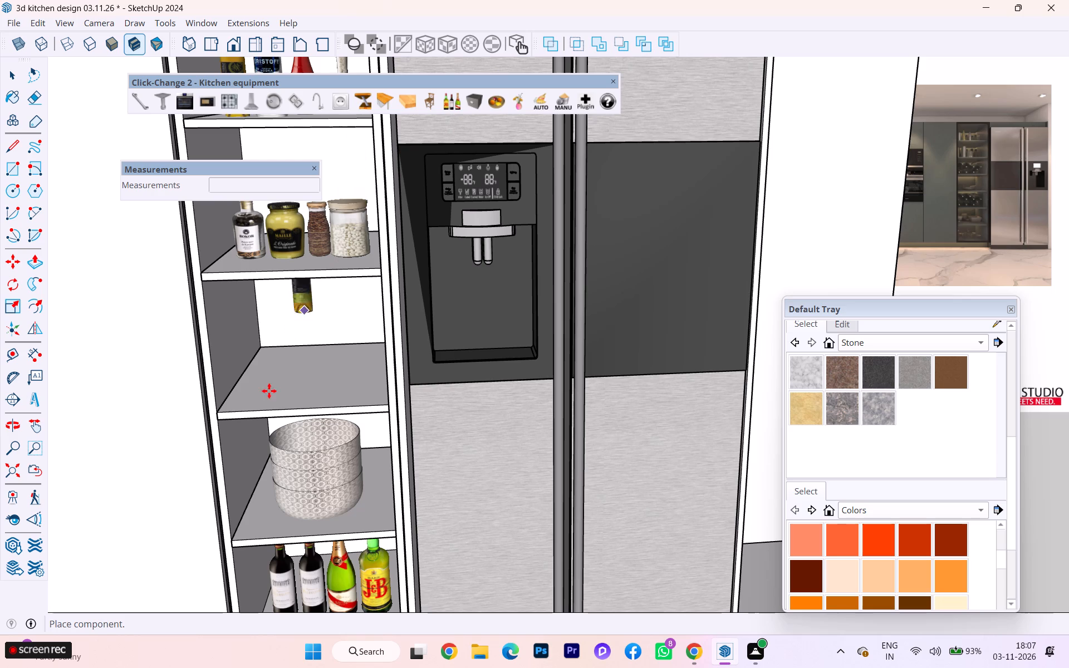
{"action": "left_click", "coordinate": [313, 382]}
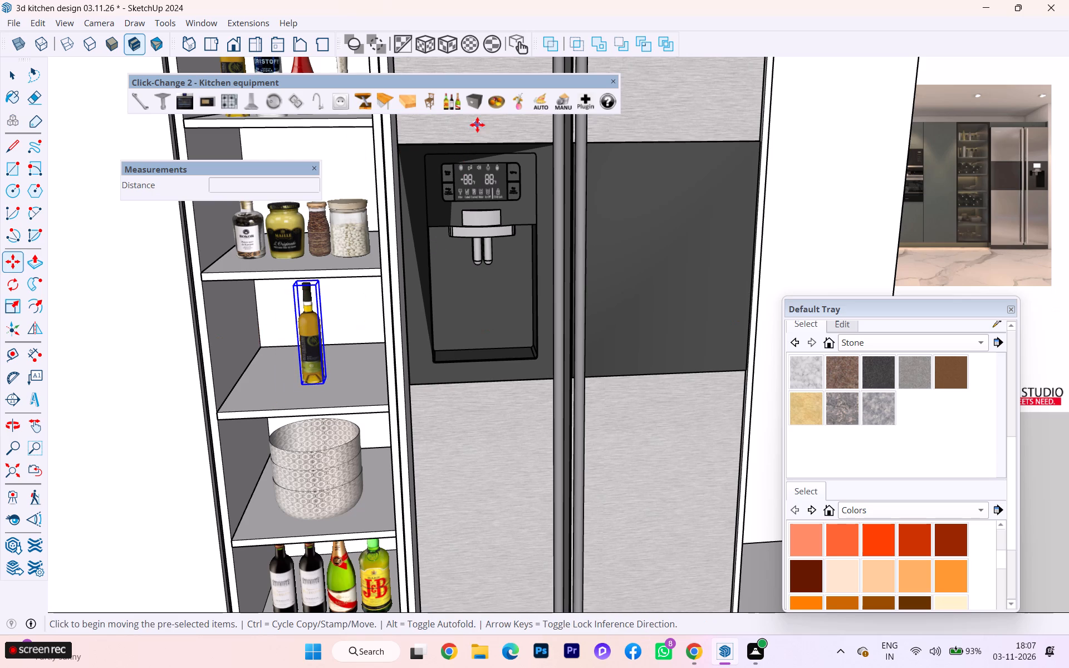
{"action": "triple_click", "coordinate": [451, 106]}
{"action": "double_click", "coordinate": [451, 106]}
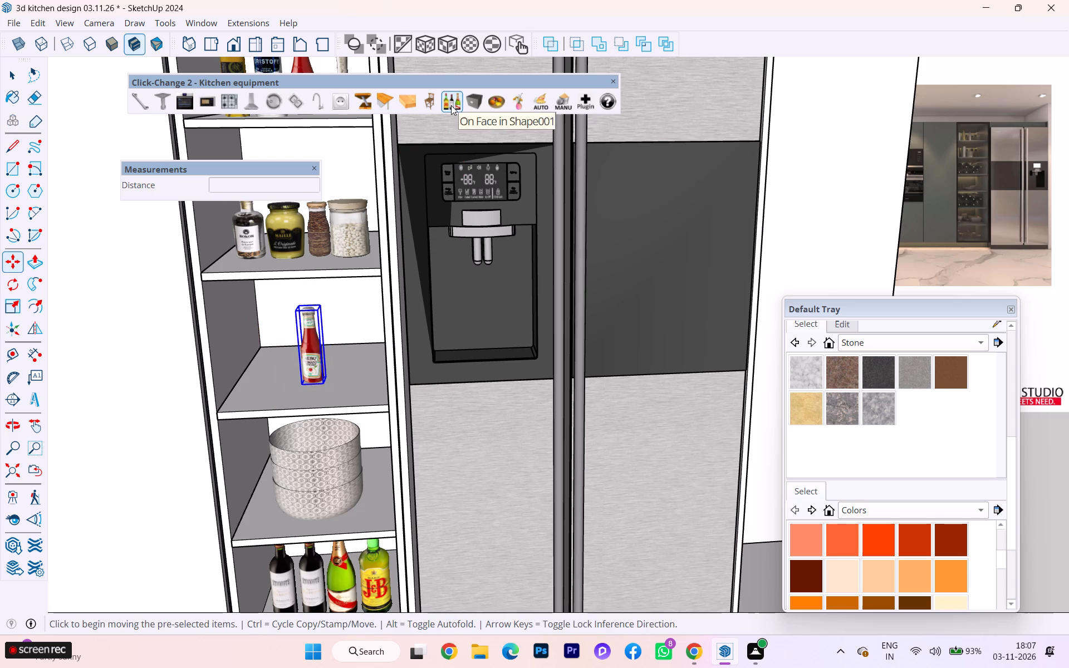
{"action": "left_click", "coordinate": [451, 105]}
{"action": "triple_click", "coordinate": [451, 105]}
{"action": "left_click", "coordinate": [451, 105]}
{"action": "left_click", "coordinate": [451, 105]}
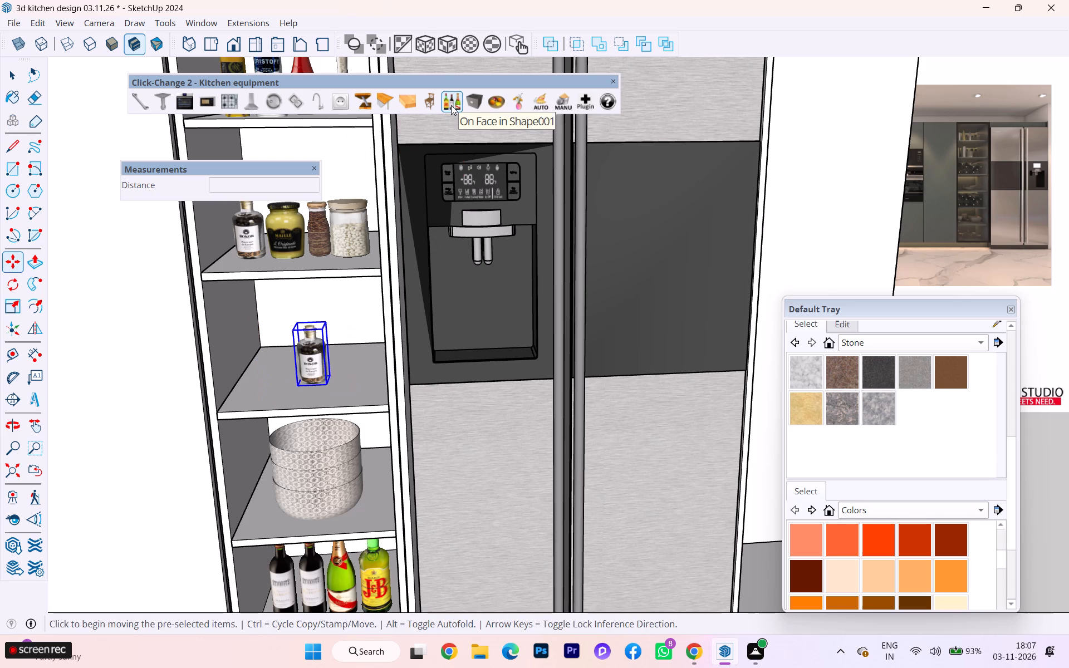
{"action": "double_click", "coordinate": [451, 105]}
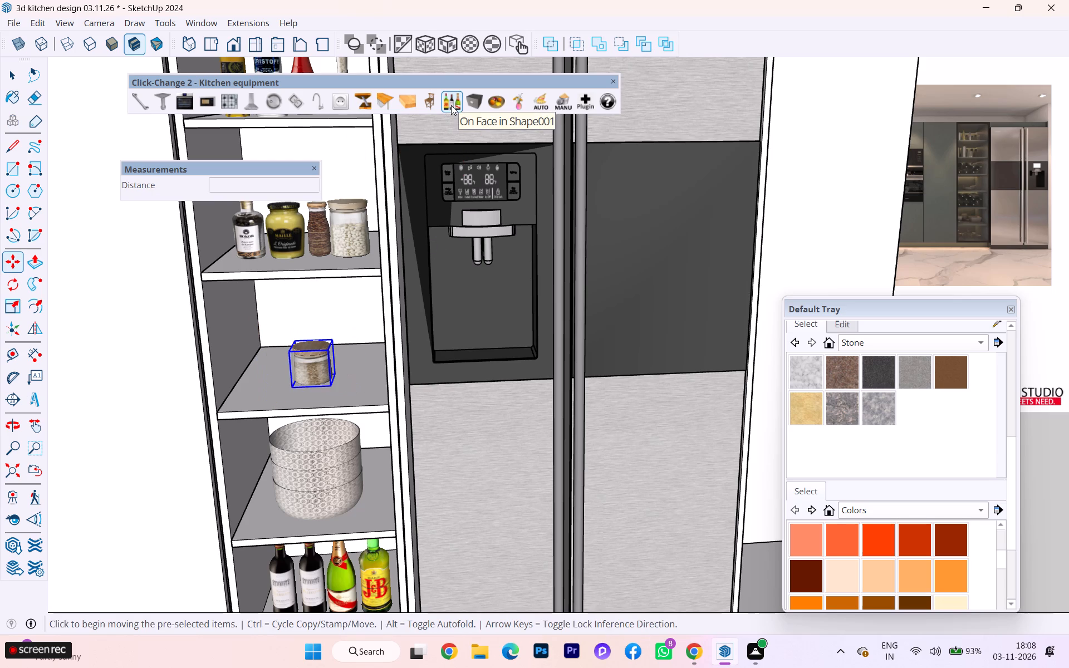
Copy the wooden-lidded jar along the fourth shelf, once about 5 1/16" toward the cabinet side and once toward the fridge.
{"action": "scroll", "coordinate": [297, 365], "scroll_direction": "up", "scroll_amount": 2}
{"action": "scroll", "coordinate": [306, 380], "scroll_direction": "down", "scroll_amount": 1}
{"action": "scroll", "coordinate": [313, 386], "scroll_direction": "up", "scroll_amount": 6}
{"action": "scroll", "coordinate": [339, 397], "scroll_direction": "down", "scroll_amount": 1}
{"action": "scroll", "coordinate": [339, 397], "scroll_direction": "up", "scroll_amount": 1}
{"action": "left_click", "coordinate": [338, 381]}
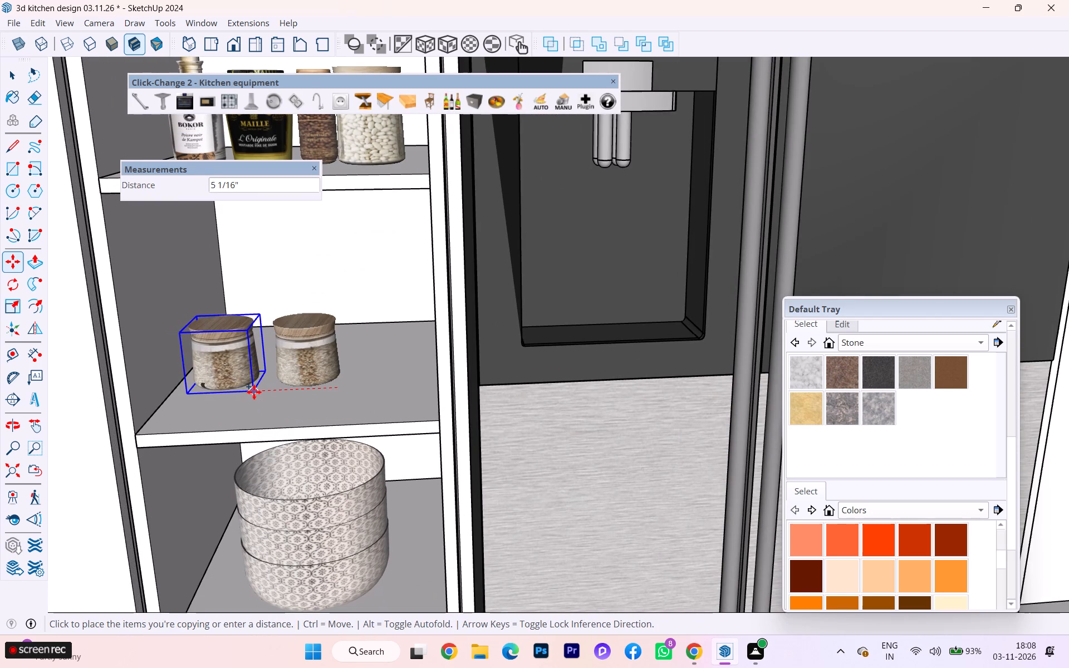
{"action": "left_click", "coordinate": [254, 392]}
{"action": "left_click", "coordinate": [301, 375]}
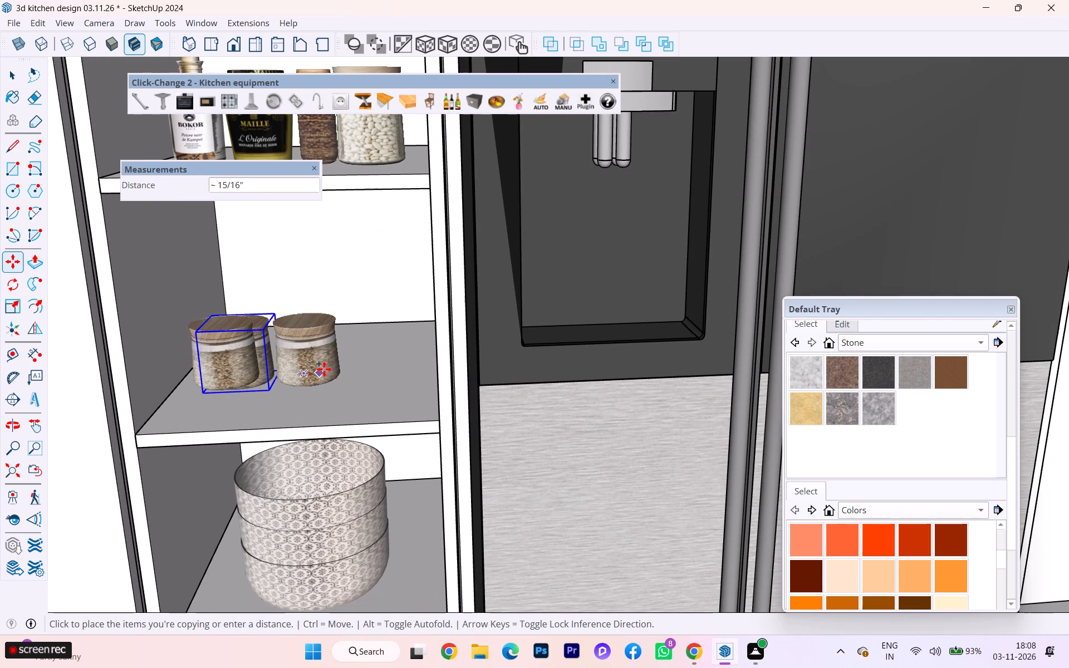
{"action": "left_click", "coordinate": [460, 367]}
{"action": "scroll", "coordinate": [326, 347], "scroll_direction": "up", "scroll_amount": 2}
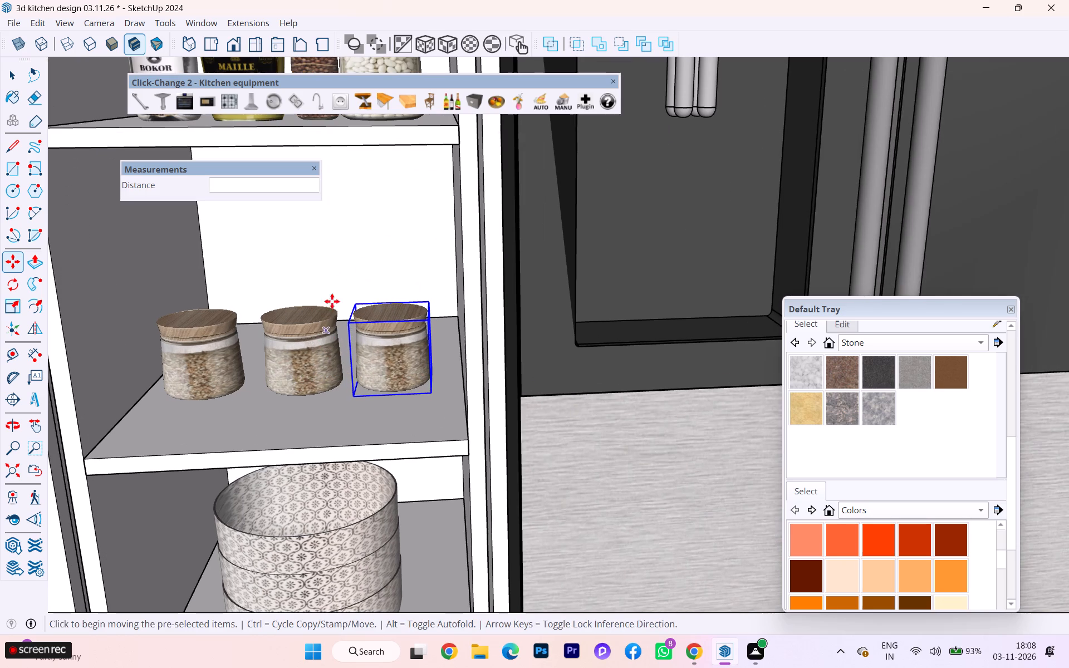
Switch the jar nearest the fridge to the white lidded pot and the middle jar to the ornate white lidded urn.
{"action": "left_click", "coordinate": [446, 97]}
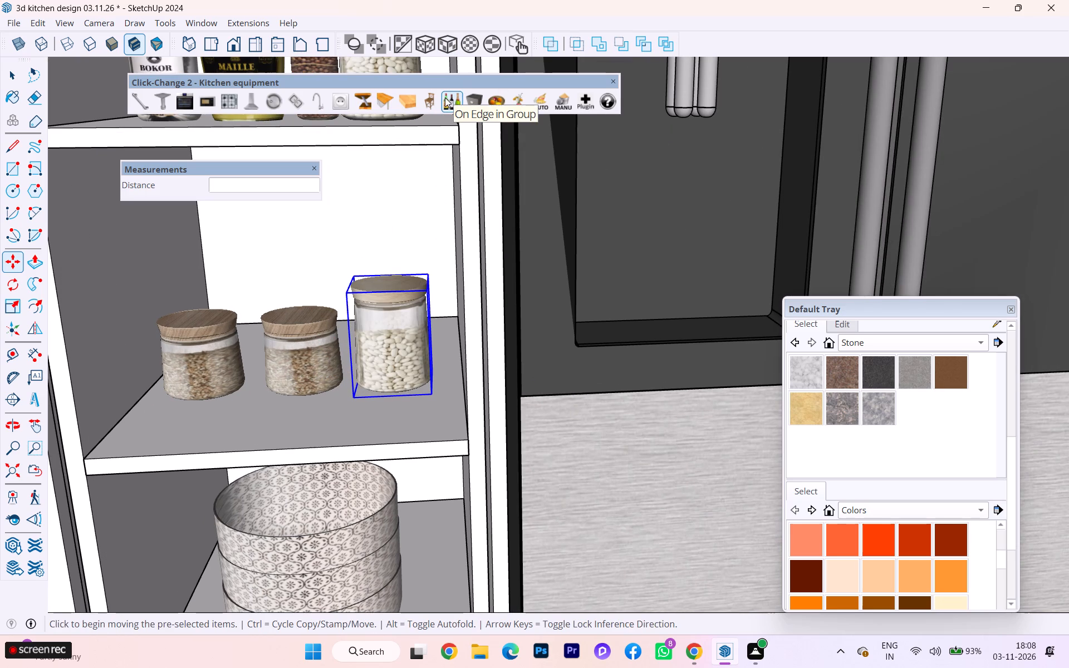
{"action": "left_click", "coordinate": [445, 97]}
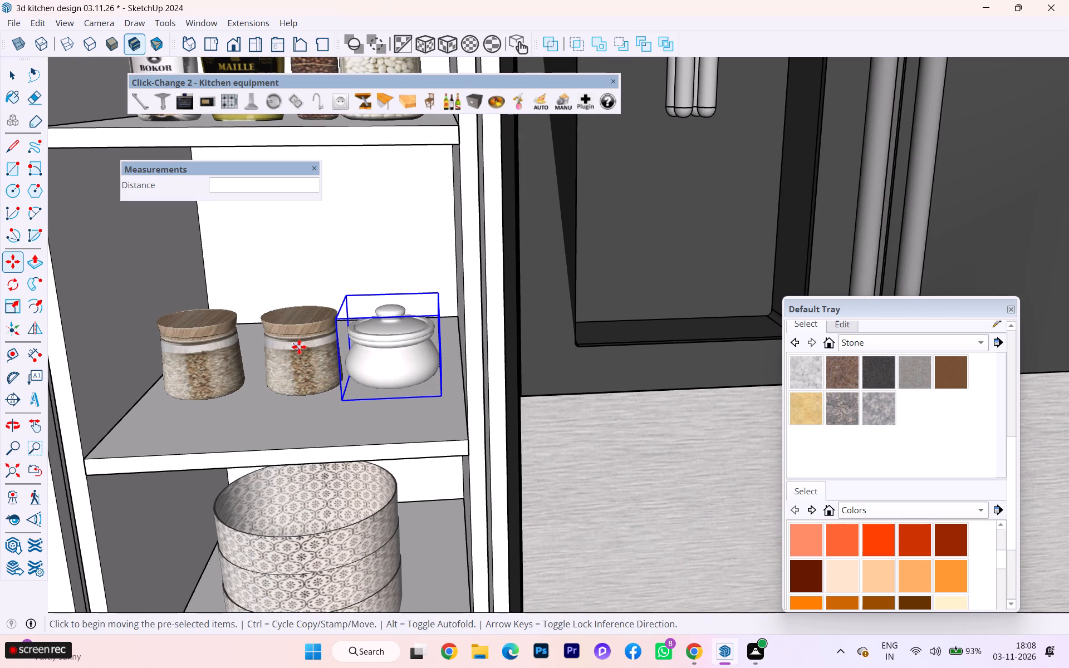
{"action": "left_click", "coordinate": [18, 80]}
{"action": "left_click", "coordinate": [312, 350]}
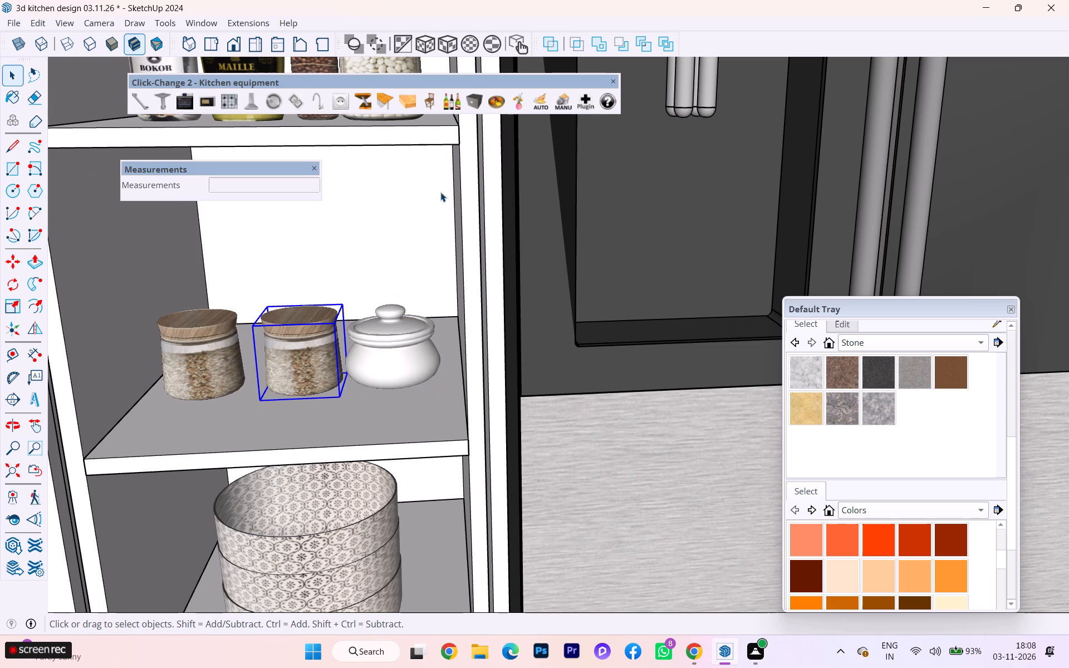
{"action": "left_click", "coordinate": [453, 105]}
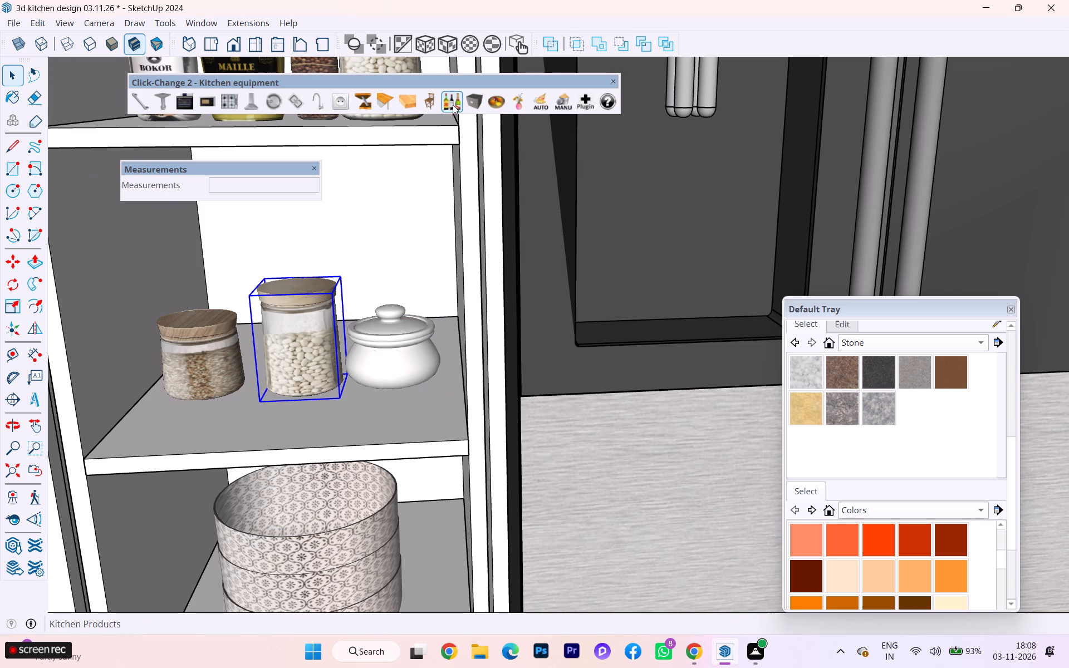
{"action": "left_click", "coordinate": [453, 105]}
{"action": "left_click", "coordinate": [453, 105]}
{"action": "left_click", "coordinate": [452, 104]}
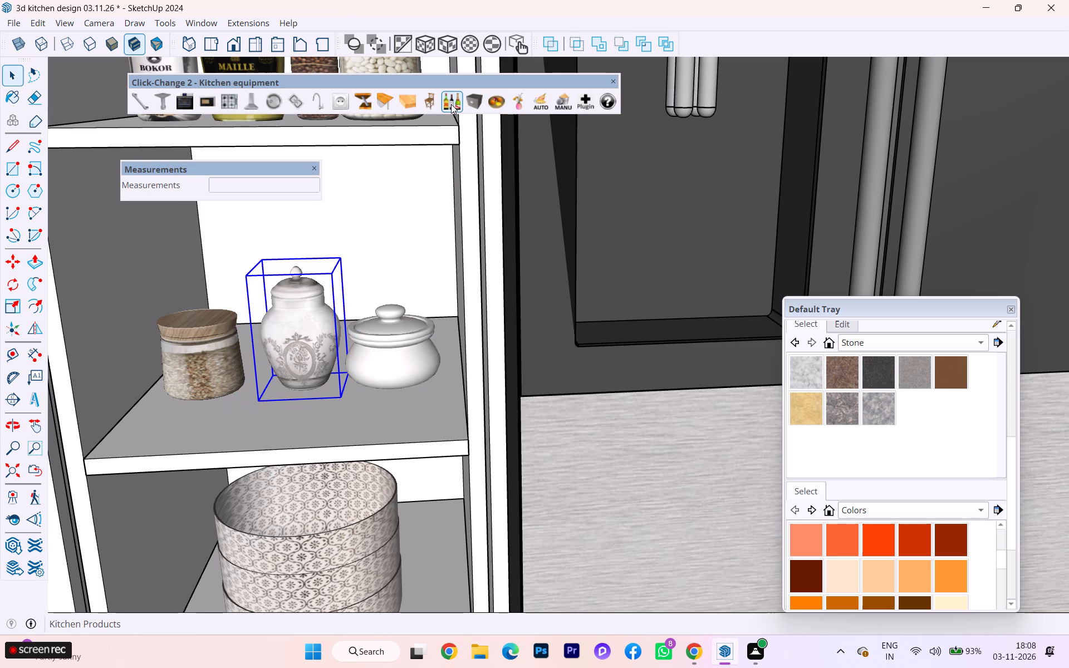
Cycle the fourth shelf's remaining wooden-lidded jar through its Kitchen Products variants until it becomes the pale bowl with a saucer.
{"action": "left_click", "coordinate": [207, 342]}
{"action": "left_click", "coordinate": [448, 109]}
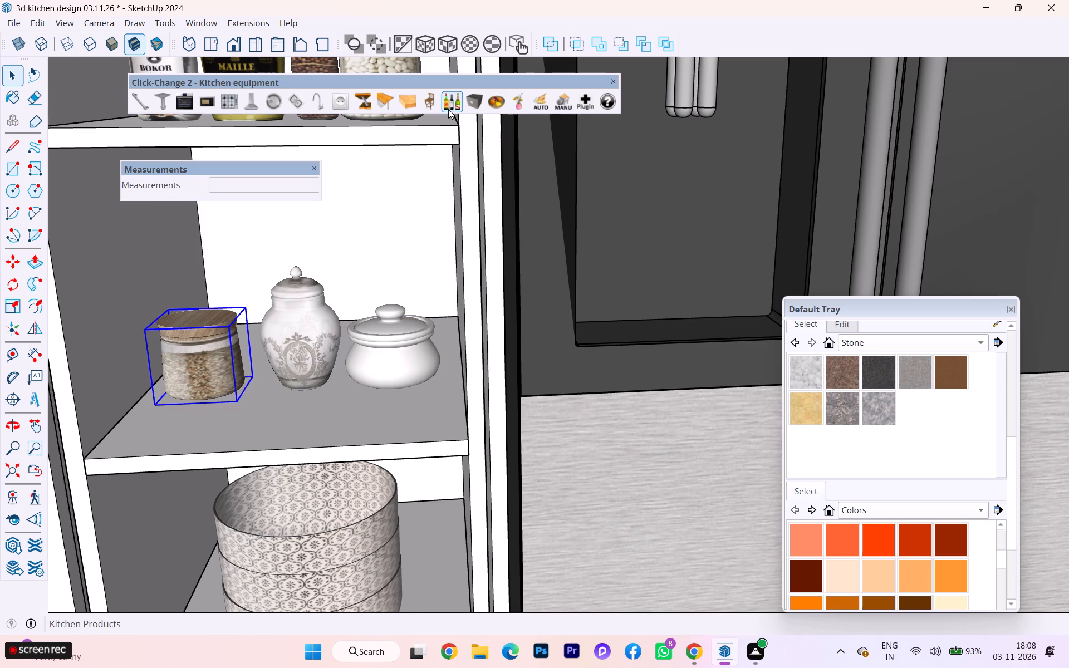
{"action": "left_click", "coordinate": [448, 109]}
{"action": "left_click", "coordinate": [448, 109]}
{"action": "left_click", "coordinate": [447, 109]}
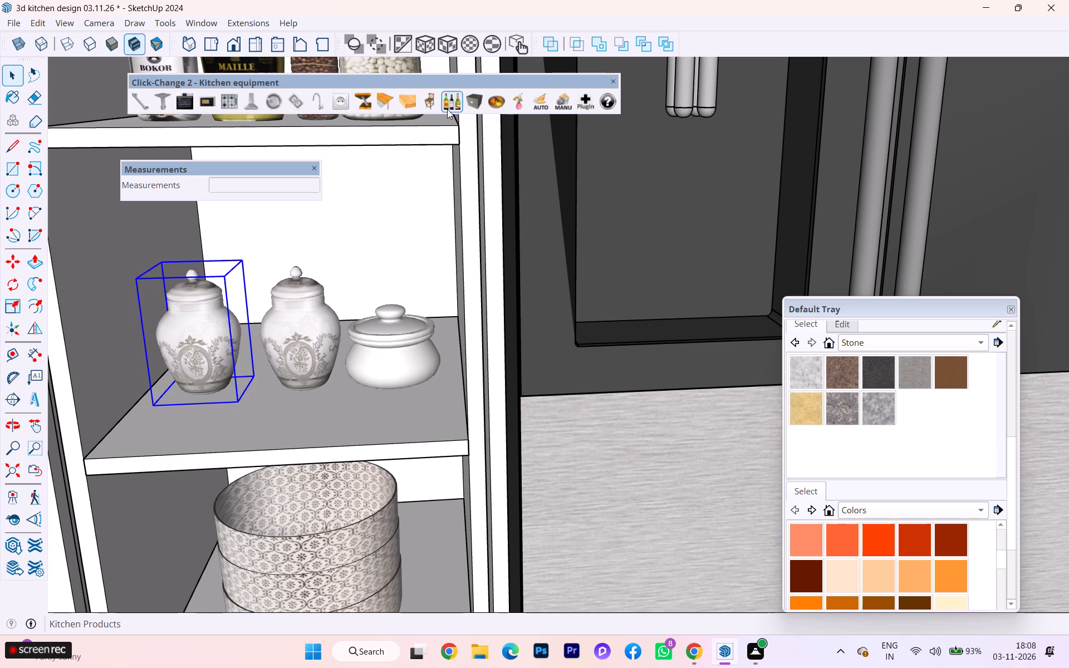
{"action": "left_click", "coordinate": [447, 109]}
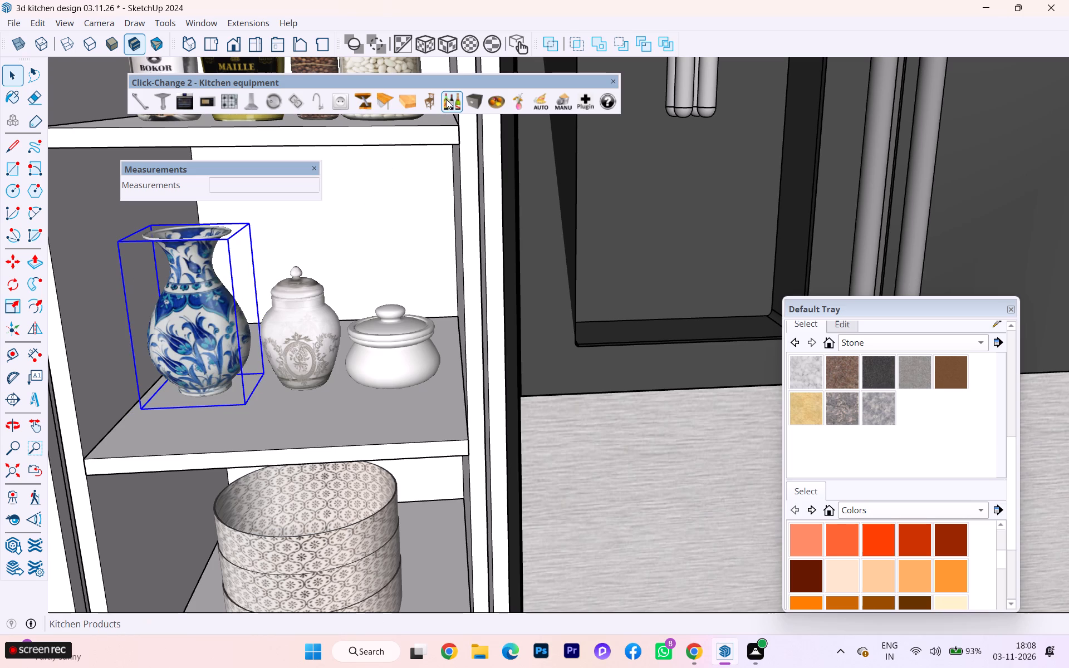
{"action": "left_click", "coordinate": [447, 98]}
{"action": "left_click", "coordinate": [447, 98]}
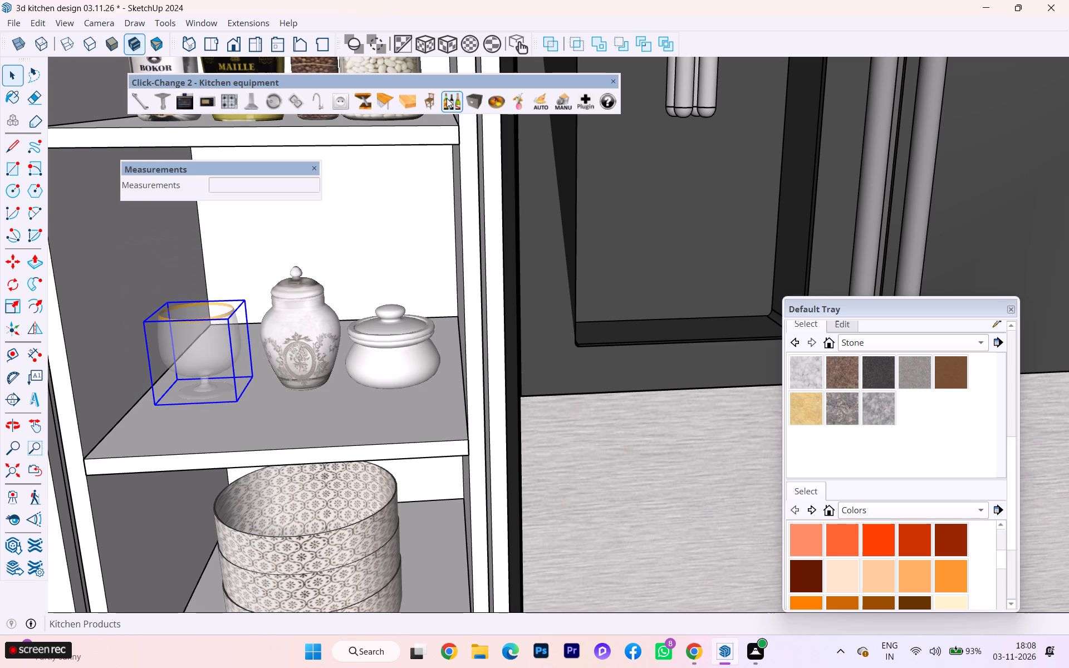
{"action": "left_click", "coordinate": [447, 98]}
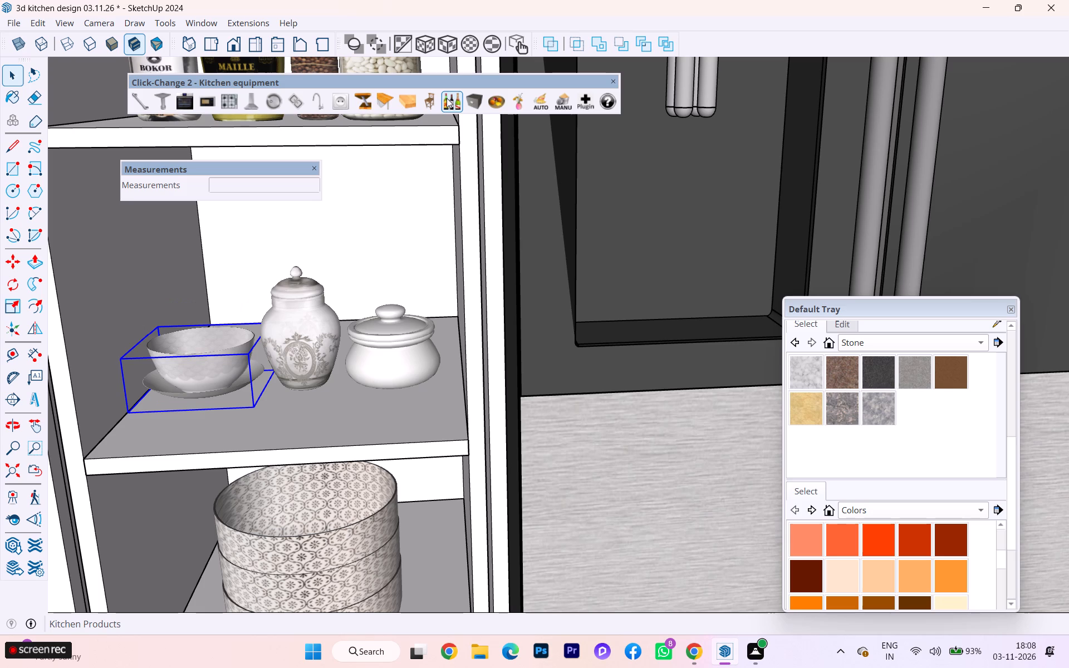
Delete the wine, champagne and J&B bottle group from the cabinet's bottom shelf.
{"action": "left_click", "coordinate": [295, 390]}
{"action": "scroll", "coordinate": [291, 390], "scroll_direction": "down", "scroll_amount": 5}
{"action": "scroll", "coordinate": [268, 389], "scroll_direction": "up", "scroll_amount": 1}
{"action": "scroll", "coordinate": [284, 346], "scroll_direction": "down", "scroll_amount": 2}
{"action": "scroll", "coordinate": [284, 346], "scroll_direction": "up", "scroll_amount": 1}
{"action": "scroll", "coordinate": [284, 346], "scroll_direction": "down", "scroll_amount": 1}
{"action": "scroll", "coordinate": [284, 326], "scroll_direction": "up", "scroll_amount": 1}
{"action": "scroll", "coordinate": [284, 326], "scroll_direction": "down", "scroll_amount": 4}
{"action": "scroll", "coordinate": [276, 336], "scroll_direction": "up", "scroll_amount": 1}
{"action": "scroll", "coordinate": [267, 335], "scroll_direction": "down", "scroll_amount": 3}
{"action": "scroll", "coordinate": [266, 335], "scroll_direction": "up", "scroll_amount": 5}
{"action": "scroll", "coordinate": [266, 335], "scroll_direction": "down", "scroll_amount": 3}
{"action": "scroll", "coordinate": [264, 333], "scroll_direction": "up", "scroll_amount": 3}
{"action": "scroll", "coordinate": [270, 339], "scroll_direction": "down", "scroll_amount": 1}
{"action": "left_click", "coordinate": [635, 544]}
{"action": "scroll", "coordinate": [327, 468], "scroll_direction": "down", "scroll_amount": 2}
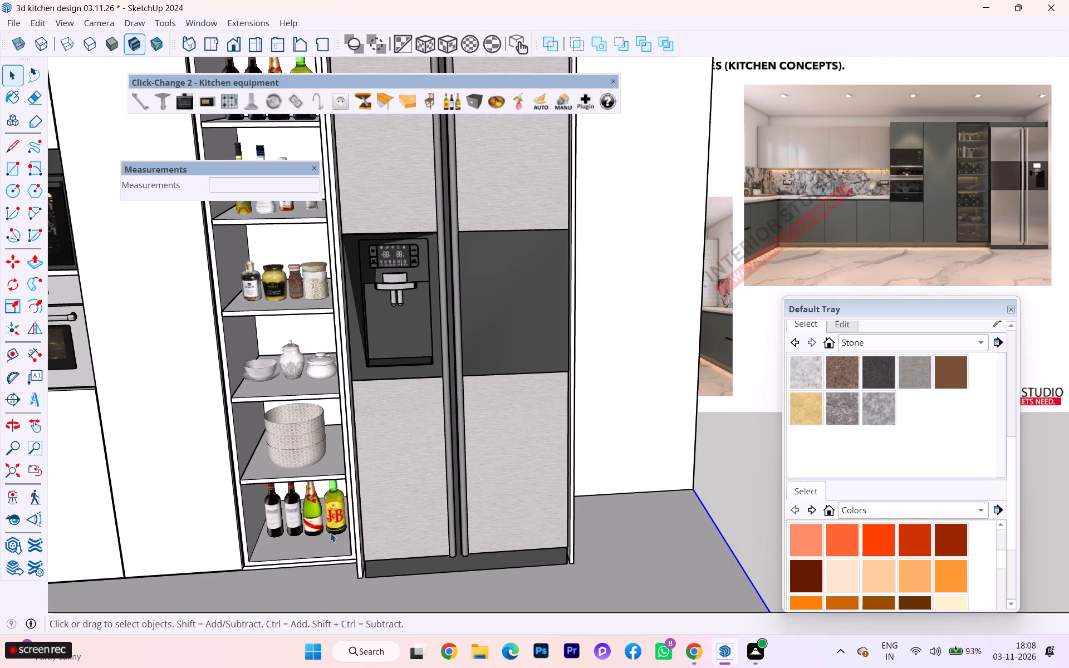
{"action": "left_click", "coordinate": [300, 514]}
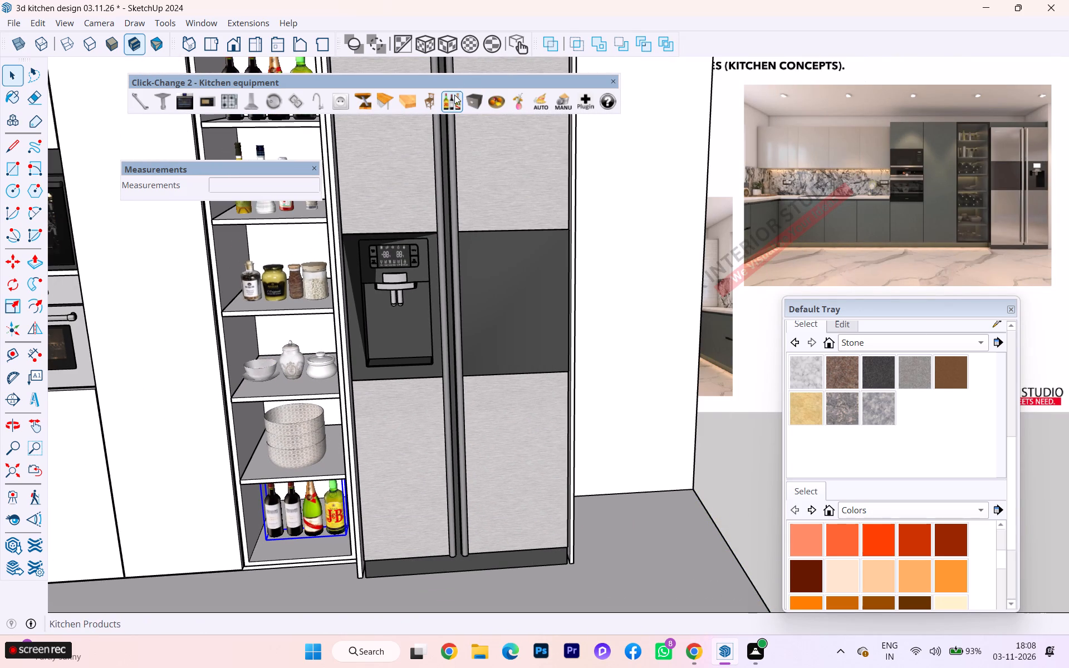
{"action": "key", "text": "Delete"}
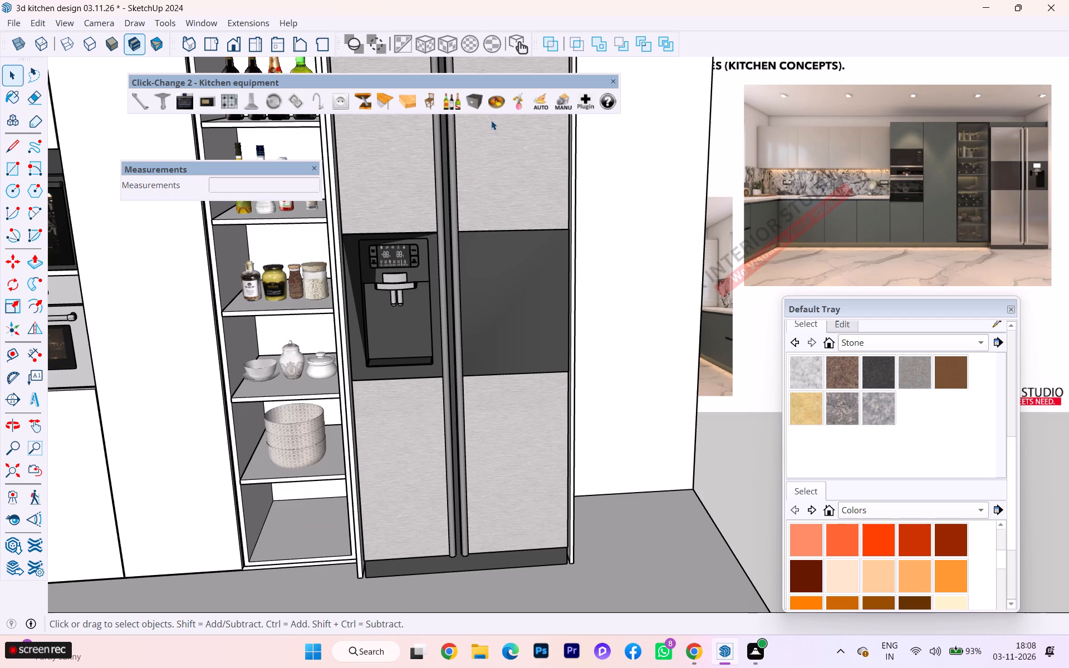
Move the stacked bowl group down about 1' 1 7/16" onto the bottom shelf and adjust its position by about 5/16".
{"action": "left_click", "coordinate": [274, 429]}
{"action": "key", "text": "m"}
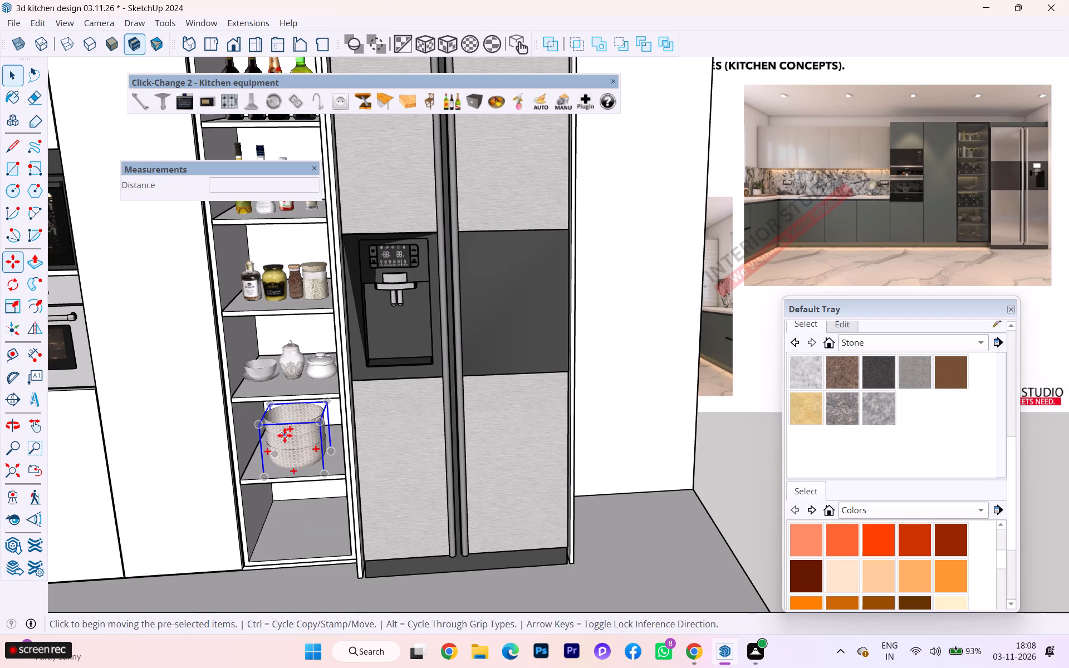
{"action": "left_click", "coordinate": [285, 435]}
{"action": "left_click", "coordinate": [298, 512]}
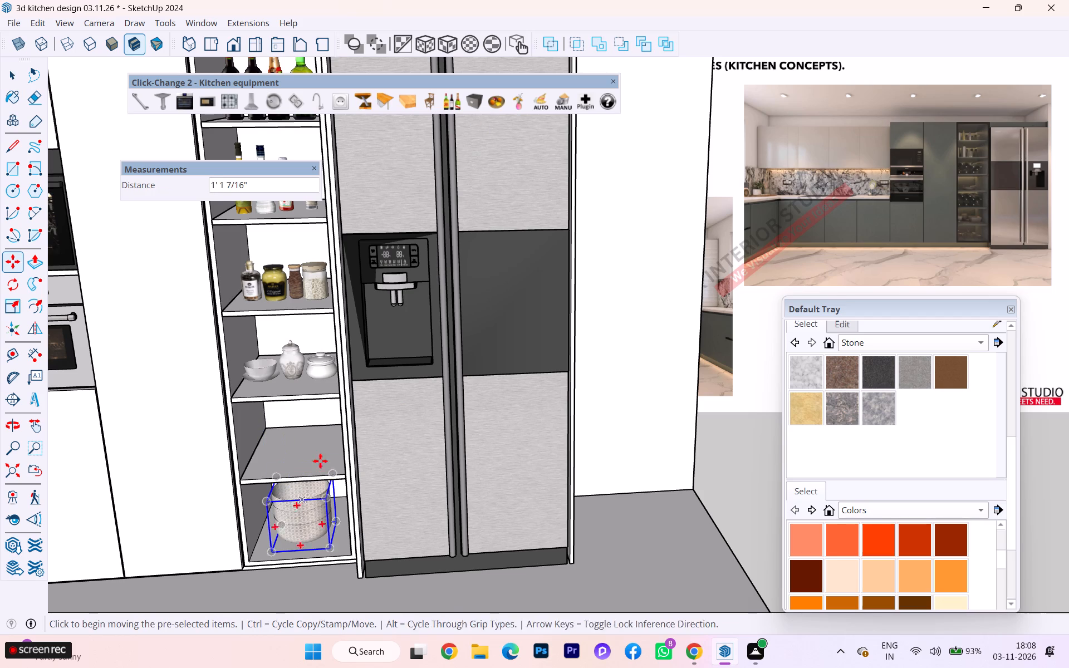
{"action": "scroll", "coordinate": [282, 454], "scroll_direction": "up", "scroll_amount": 5}
{"action": "scroll", "coordinate": [284, 477], "scroll_direction": "down", "scroll_amount": 4}
{"action": "scroll", "coordinate": [283, 477], "scroll_direction": "up", "scroll_amount": 2}
{"action": "scroll", "coordinate": [282, 476], "scroll_direction": "down", "scroll_amount": 1}
{"action": "middle_click_drag", "start_coordinate": [268, 461], "coordinate": [232, 288]}
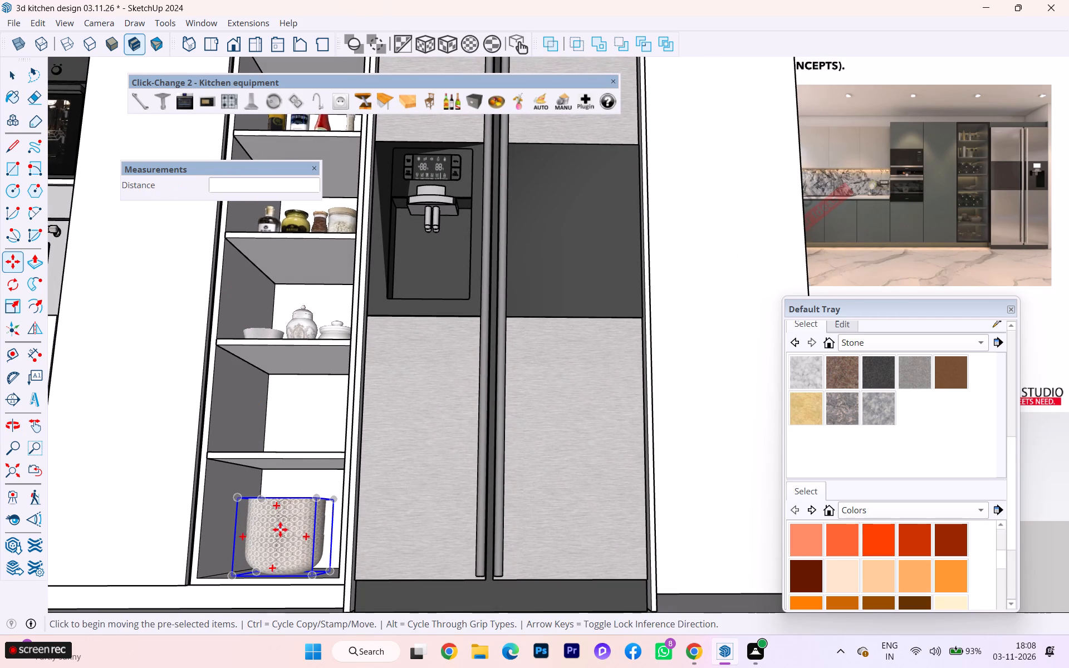
{"action": "left_click", "coordinate": [280, 529]}
{"action": "left_click", "coordinate": [279, 537]}
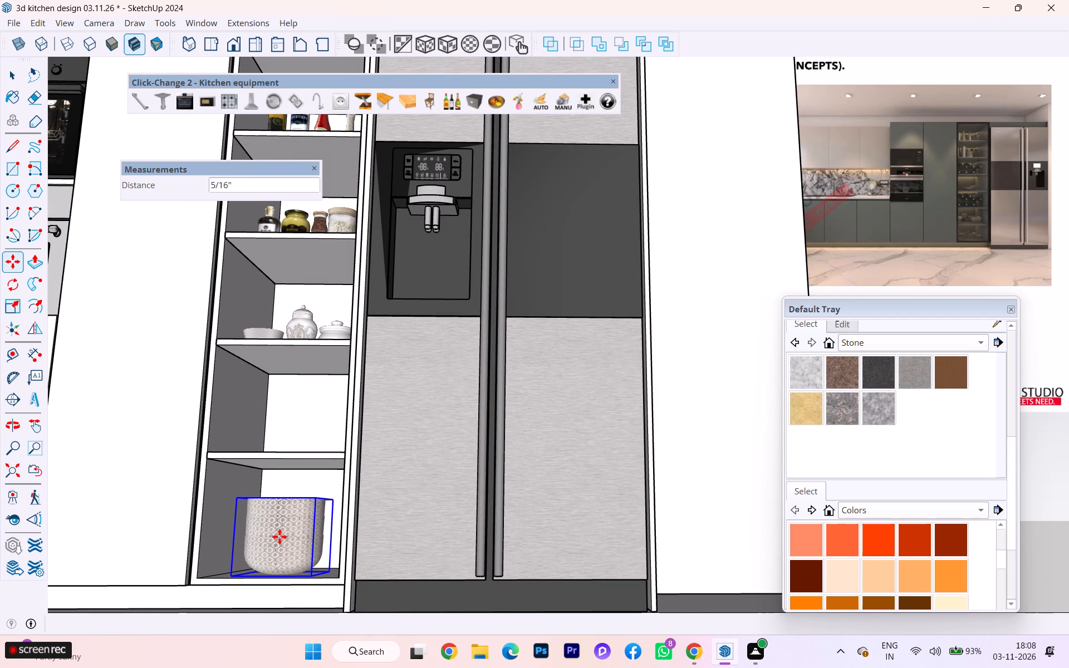
{"action": "middle_click_drag", "start_coordinate": [349, 418], "coordinate": [404, 667]}
{"action": "key", "text": "space"}
{"action": "scroll", "coordinate": [363, 412], "scroll_direction": "down", "scroll_amount": 2}
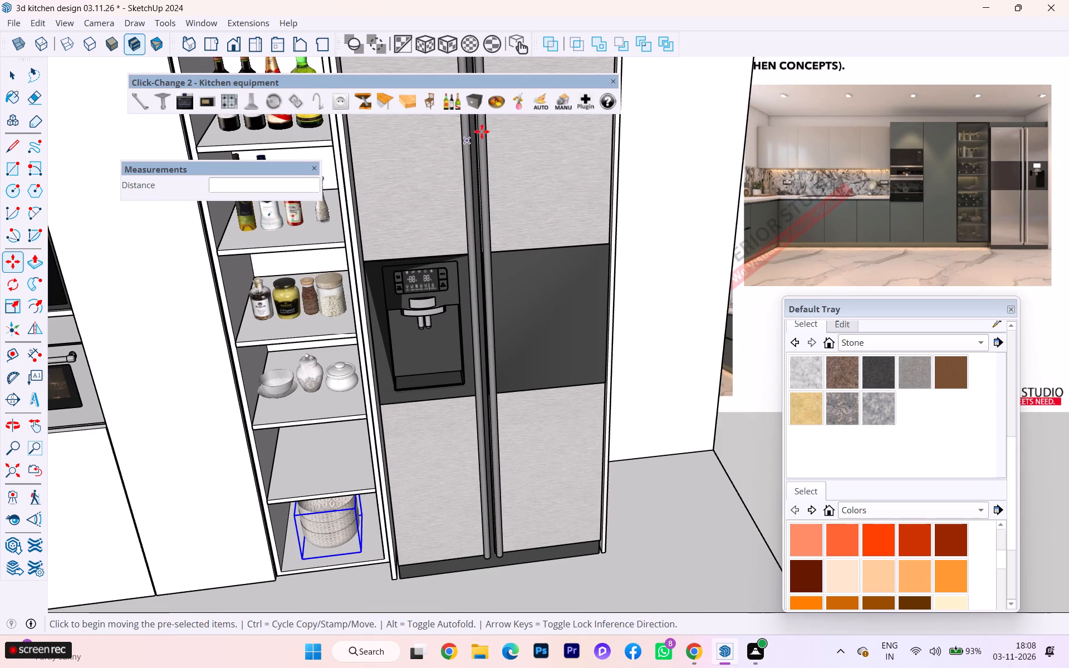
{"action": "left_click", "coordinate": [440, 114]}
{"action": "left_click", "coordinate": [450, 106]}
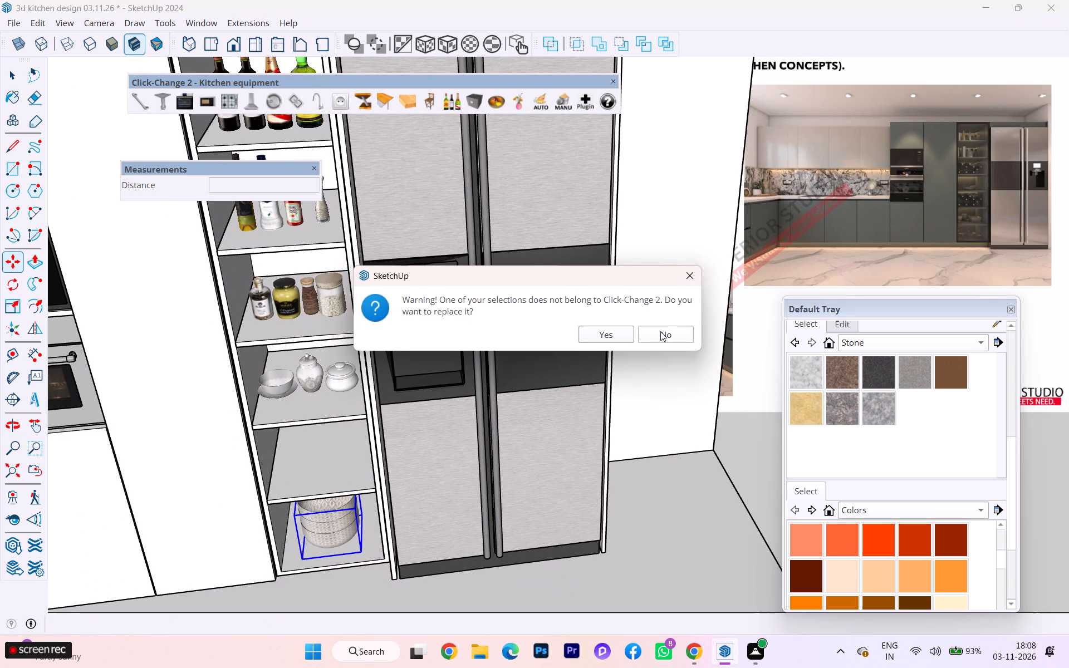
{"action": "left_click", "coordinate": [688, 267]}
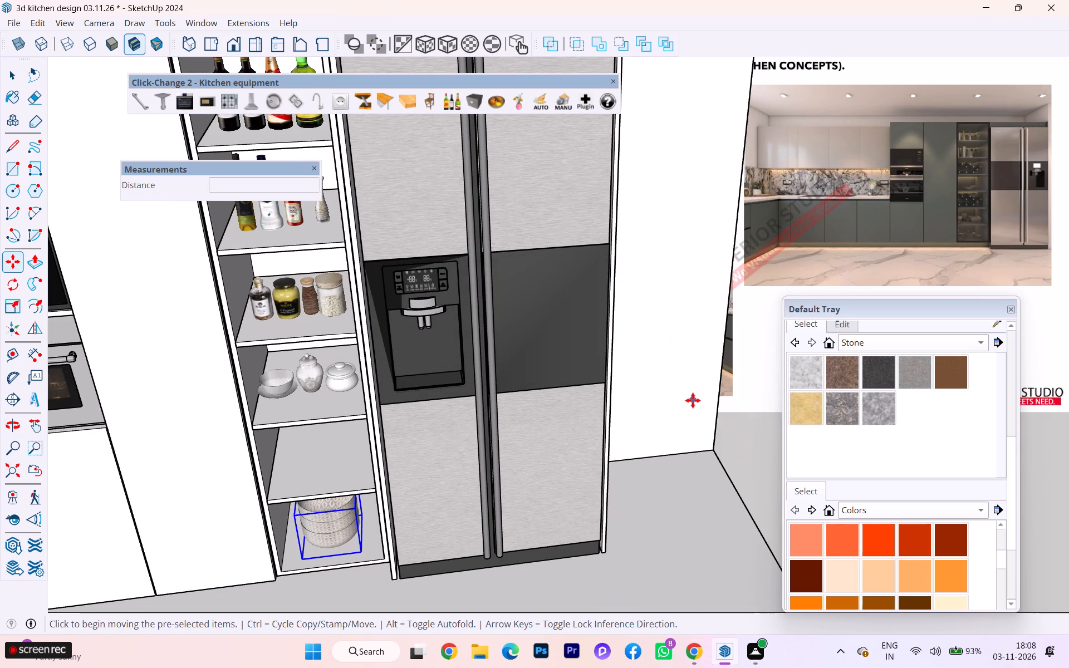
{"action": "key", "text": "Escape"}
Place a Kitchen Products item on the tall cabinet's empty fifth shelf and cycle its variants to the red-rimmed plate.
{"action": "left_click", "coordinate": [455, 102]}
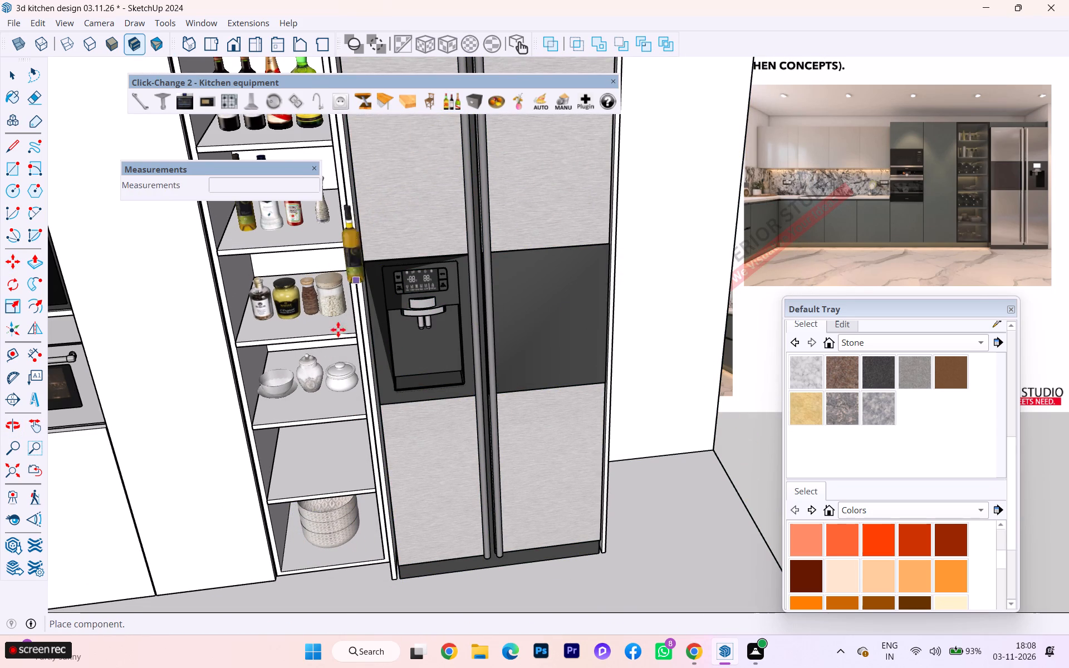
{"action": "scroll", "coordinate": [296, 439], "scroll_direction": "up", "scroll_amount": 4}
{"action": "left_click", "coordinate": [344, 484]}
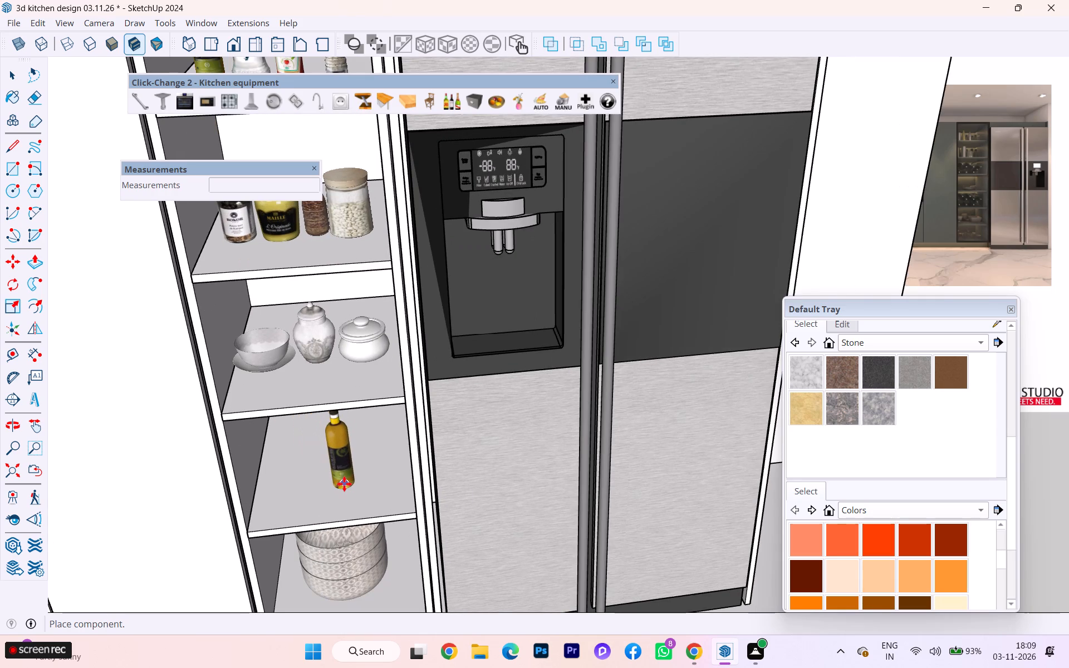
{"action": "triple_click", "coordinate": [450, 100]}
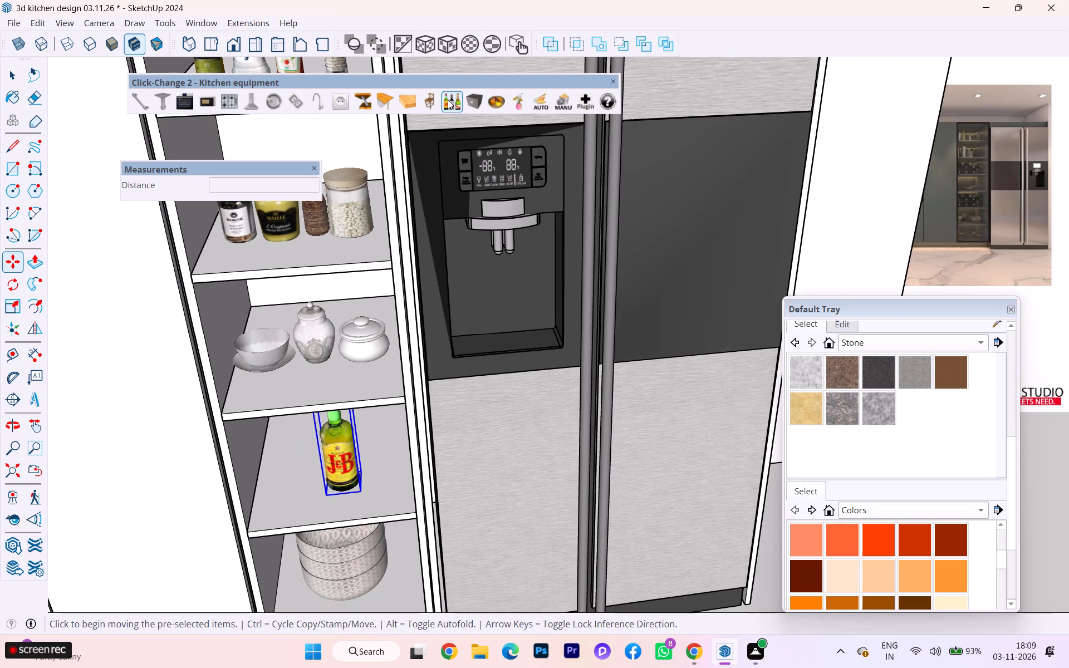
{"action": "triple_click", "coordinate": [447, 100]}
{"action": "double_click", "coordinate": [445, 100]}
{"action": "double_click", "coordinate": [442, 103]}
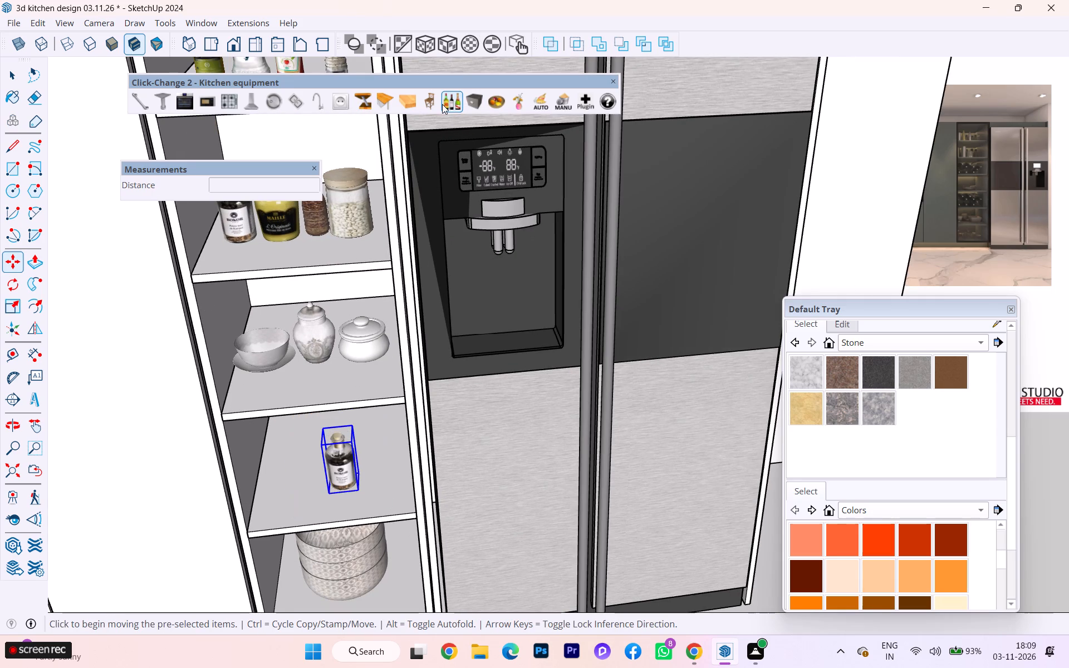
{"action": "triple_click", "coordinate": [442, 104]}
{"action": "left_click", "coordinate": [441, 104]}
{"action": "left_click", "coordinate": [441, 104]}
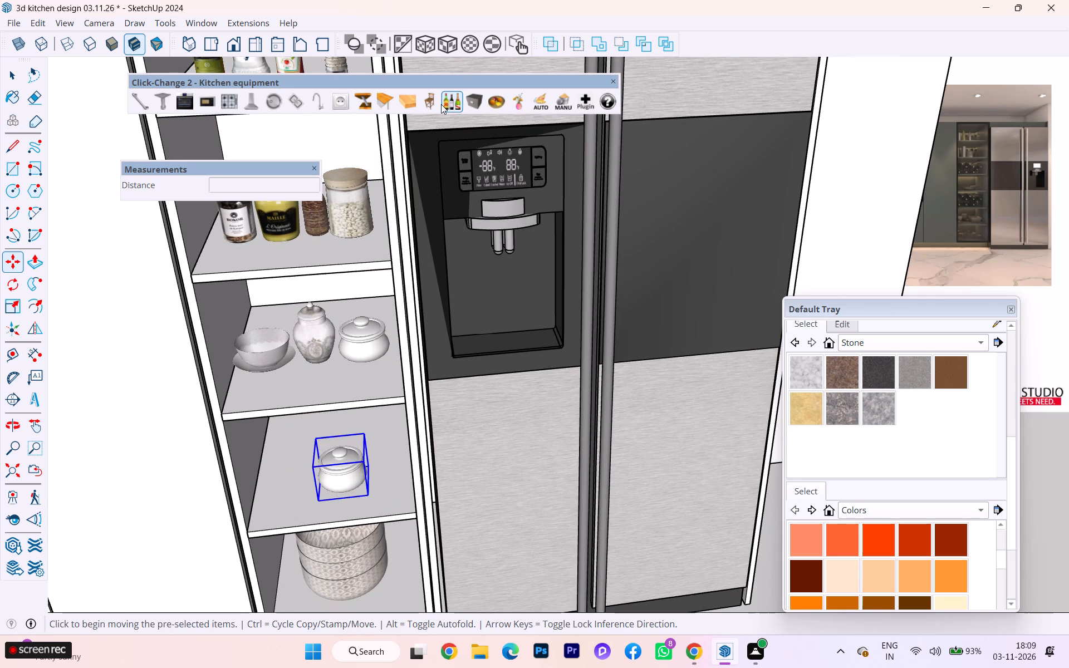
{"action": "left_click", "coordinate": [441, 104]}
{"action": "triple_click", "coordinate": [441, 104]}
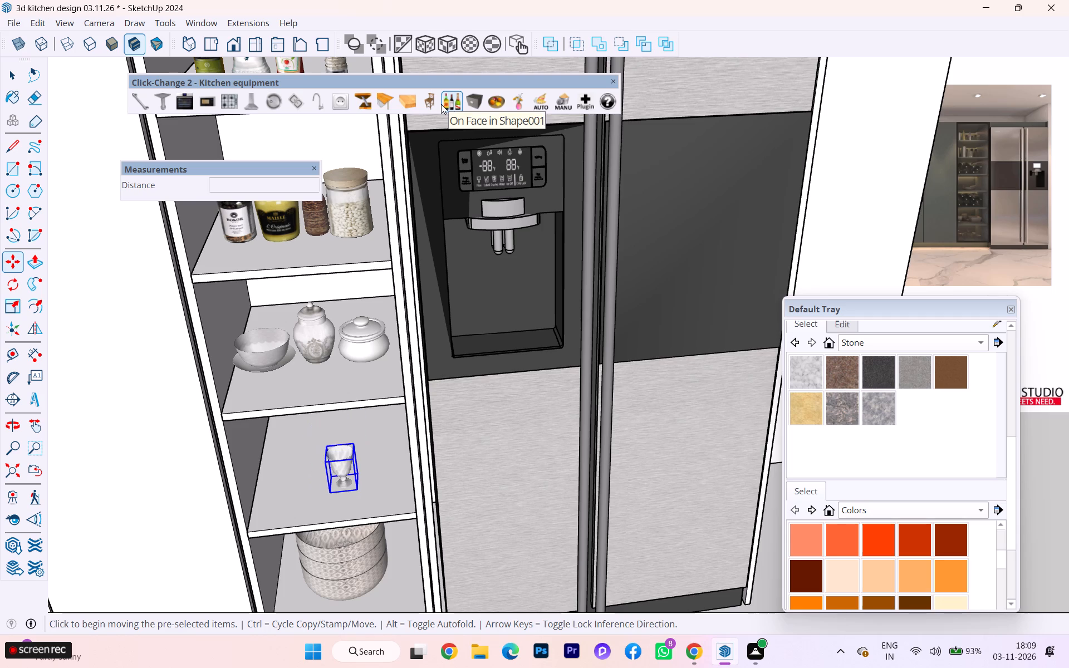
{"action": "left_click", "coordinate": [441, 104]}
{"action": "left_click", "coordinate": [441, 104]}
{"action": "left_click", "coordinate": [441, 104]}
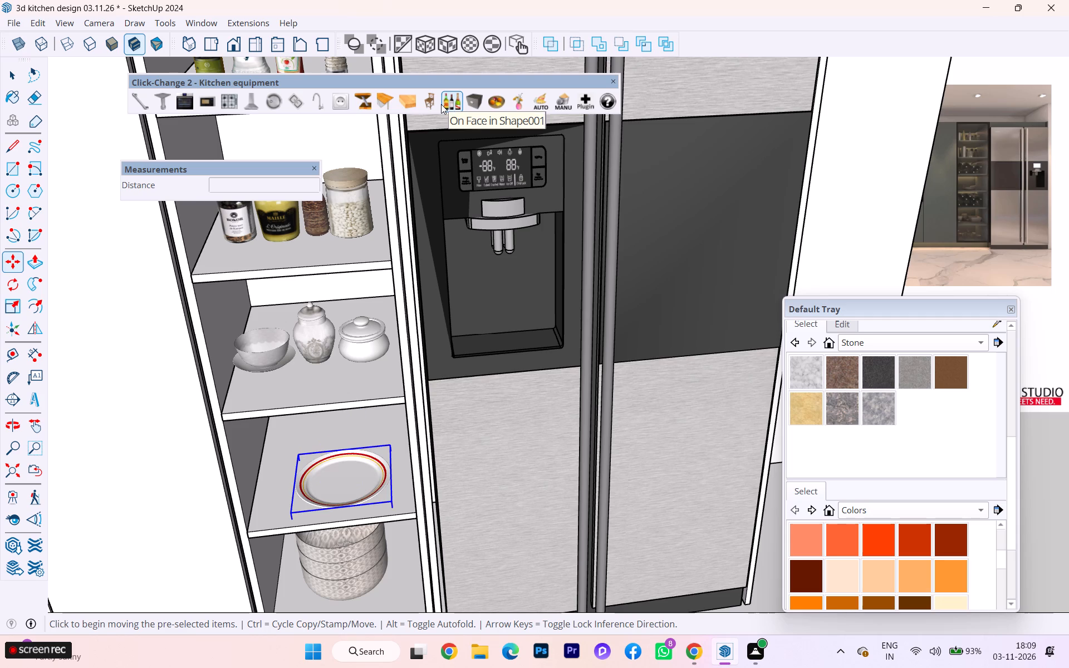
Copy the plate straight up 7 15/16" and divide the distance by 6 to form a stack.
{"action": "scroll", "coordinate": [315, 503], "scroll_direction": "down", "scroll_amount": 1}
{"action": "middle_click_drag", "start_coordinate": [274, 478], "coordinate": [245, 345]}
{"action": "scroll", "coordinate": [325, 495], "scroll_direction": "up", "scroll_amount": 4}
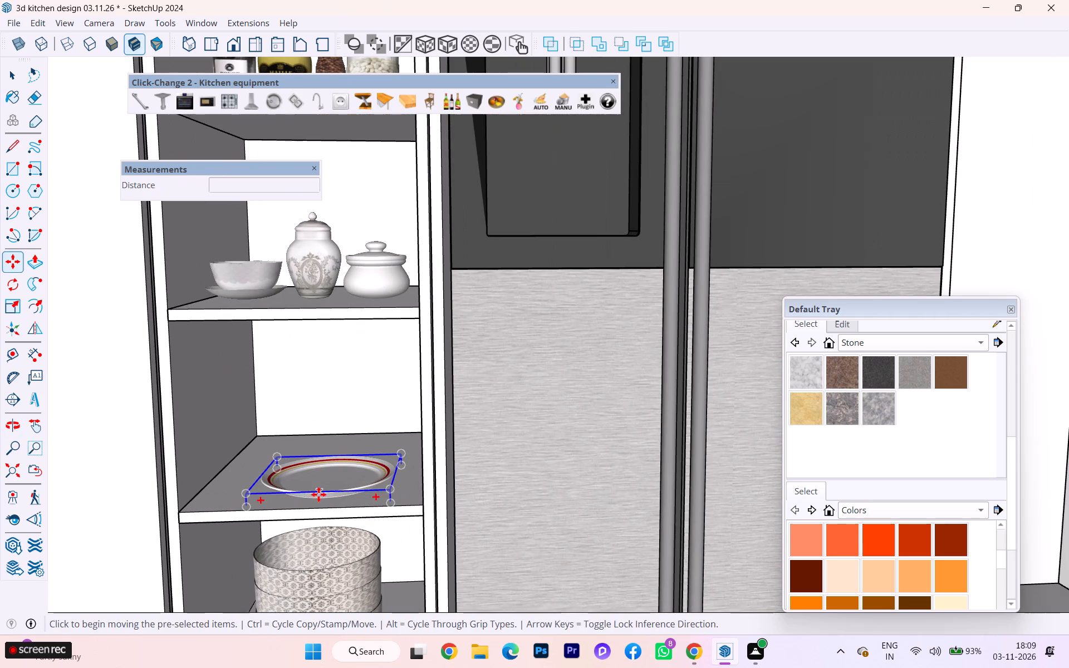
{"action": "left_click", "coordinate": [318, 494]}
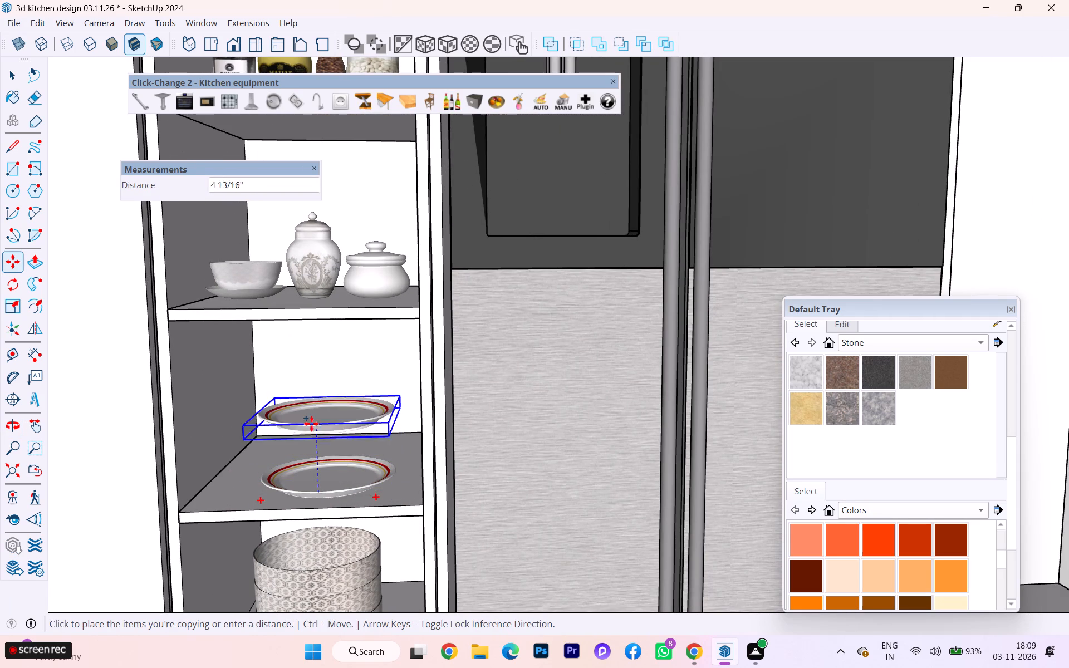
{"action": "left_click", "coordinate": [310, 382]}
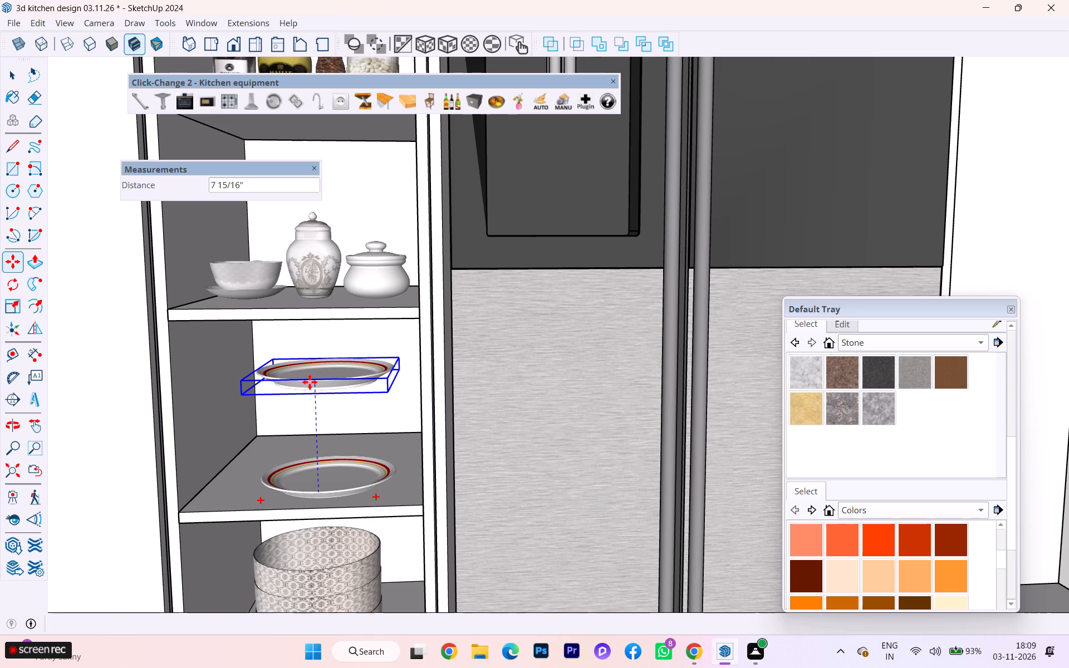
{"action": "key", "text": "slash"}
{"action": "key", "text": "6"}
{"action": "key", "text": "Return"}
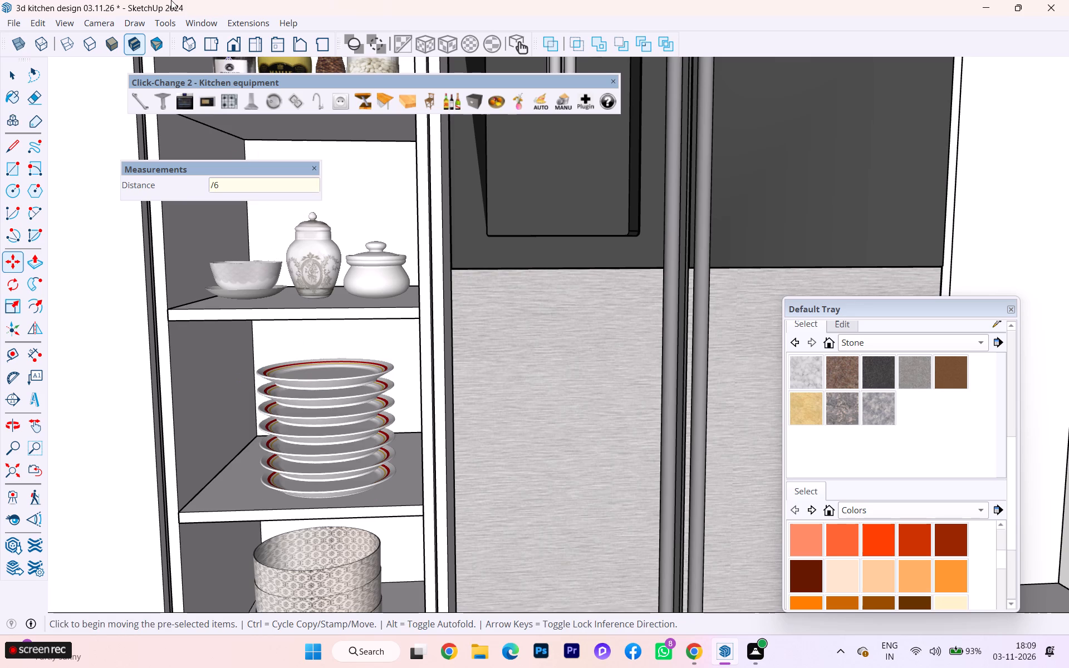
{"action": "scroll", "coordinate": [179, 137], "scroll_direction": "down", "scroll_amount": 1}
{"action": "scroll", "coordinate": [409, 431], "scroll_direction": "down", "scroll_amount": 5}
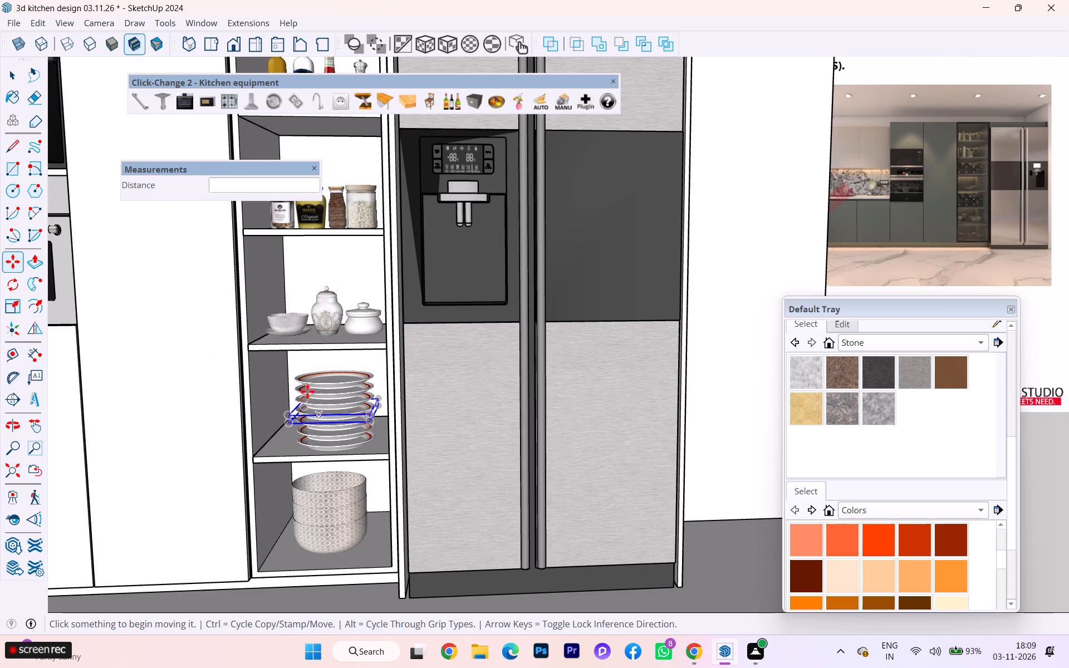
{"action": "left_click", "coordinate": [18, 78]}
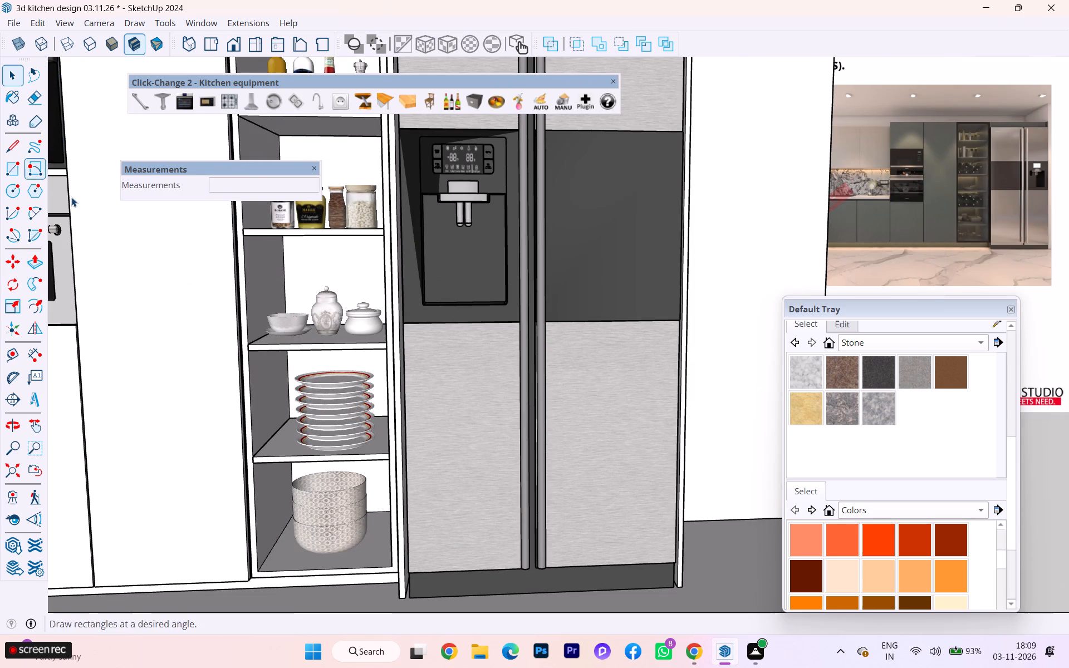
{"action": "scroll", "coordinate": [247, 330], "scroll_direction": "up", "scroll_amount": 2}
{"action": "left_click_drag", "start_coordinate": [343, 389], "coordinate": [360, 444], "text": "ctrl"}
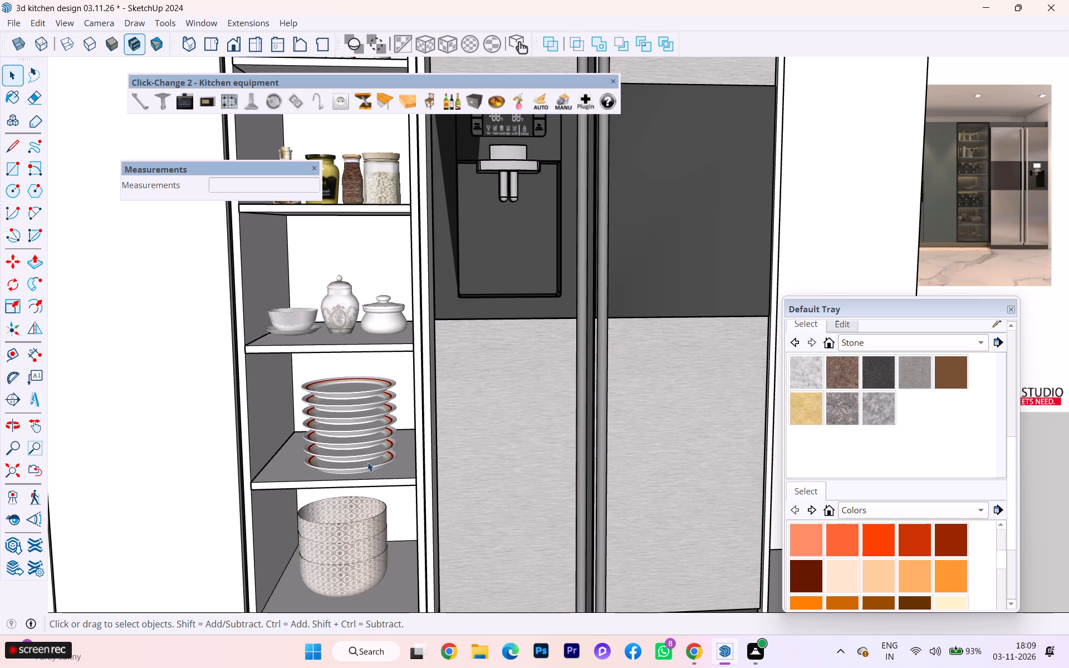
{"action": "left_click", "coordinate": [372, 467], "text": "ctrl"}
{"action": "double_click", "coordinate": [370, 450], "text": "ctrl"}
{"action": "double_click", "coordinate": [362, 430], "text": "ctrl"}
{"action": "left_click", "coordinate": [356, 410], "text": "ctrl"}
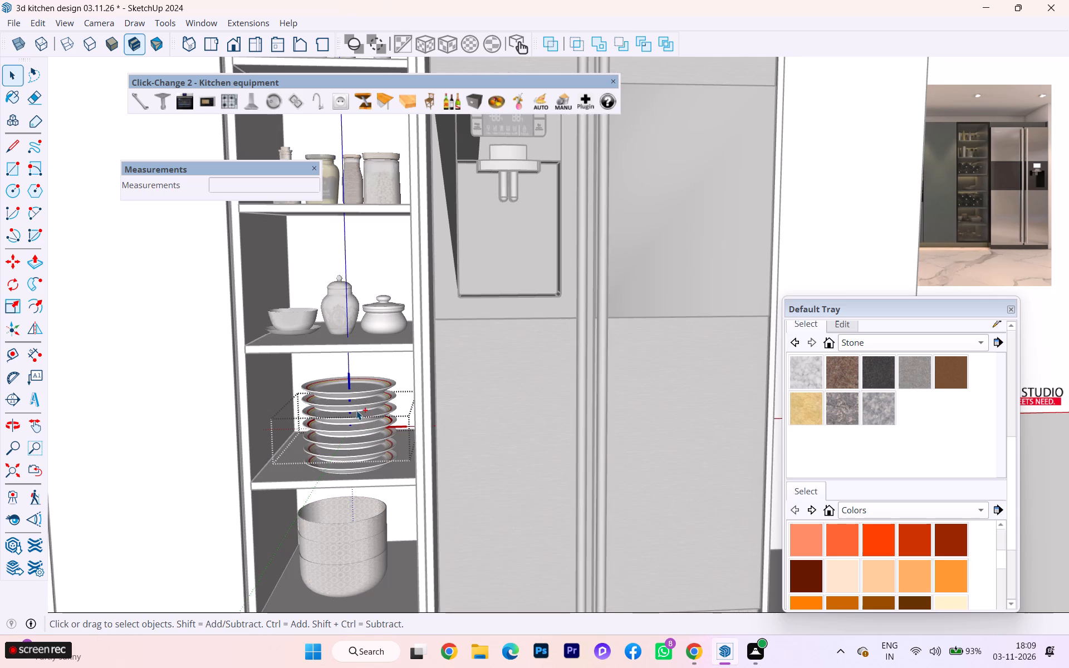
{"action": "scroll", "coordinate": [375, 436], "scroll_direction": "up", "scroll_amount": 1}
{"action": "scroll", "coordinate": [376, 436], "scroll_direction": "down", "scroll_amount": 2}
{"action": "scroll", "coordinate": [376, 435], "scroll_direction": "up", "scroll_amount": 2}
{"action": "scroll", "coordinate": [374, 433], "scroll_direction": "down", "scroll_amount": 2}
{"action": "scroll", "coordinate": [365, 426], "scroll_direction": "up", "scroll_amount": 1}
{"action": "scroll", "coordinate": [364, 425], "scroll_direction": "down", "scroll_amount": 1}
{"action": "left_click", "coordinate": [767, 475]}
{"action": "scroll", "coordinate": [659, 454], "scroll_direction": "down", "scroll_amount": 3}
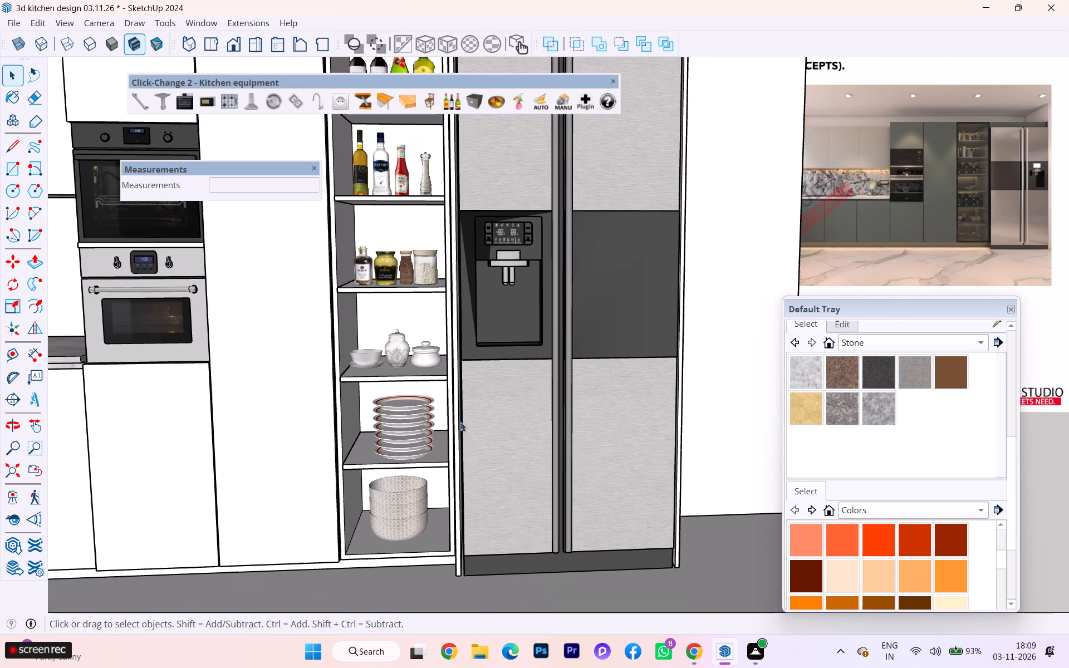
Select all the stacked plates on the fifth shelf and make them one group.
{"action": "left_click_drag", "start_coordinate": [377, 391], "coordinate": [419, 444], "text": "ctrl"}
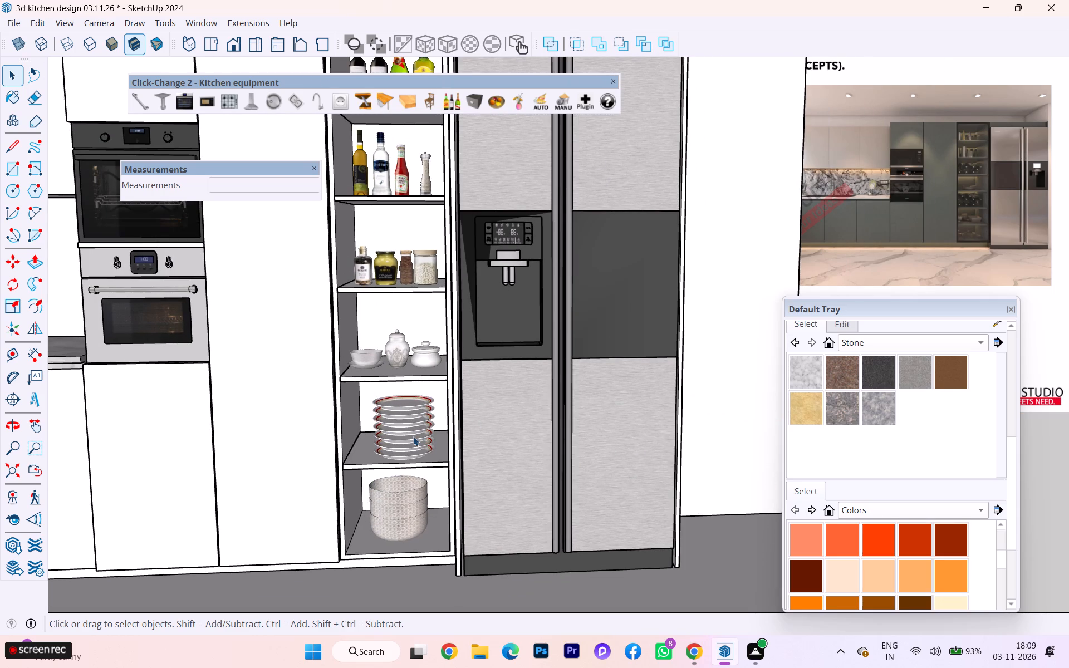
{"action": "left_click", "coordinate": [413, 436]}
{"action": "left_click_drag", "start_coordinate": [377, 401], "coordinate": [430, 458]}
{"action": "scroll", "coordinate": [429, 455], "scroll_direction": "up", "scroll_amount": 7}
{"action": "left_click_drag", "start_coordinate": [349, 377], "coordinate": [439, 462]}
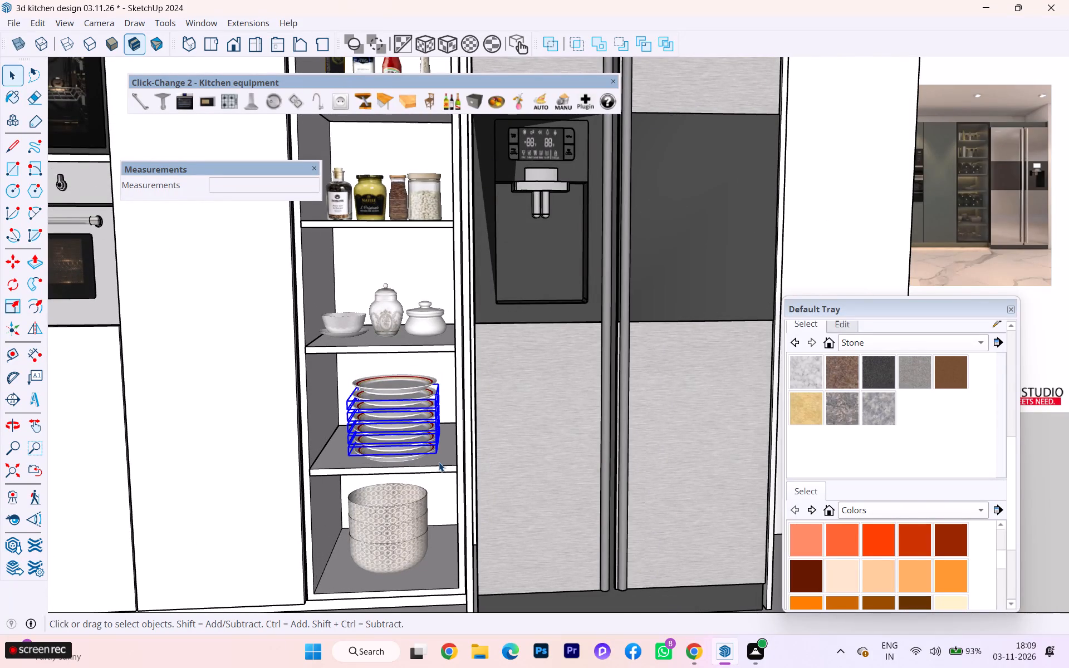
{"action": "scroll", "coordinate": [415, 420], "scroll_direction": "up", "scroll_amount": 1}
{"action": "left_click", "coordinate": [403, 386], "text": "ctrl"}
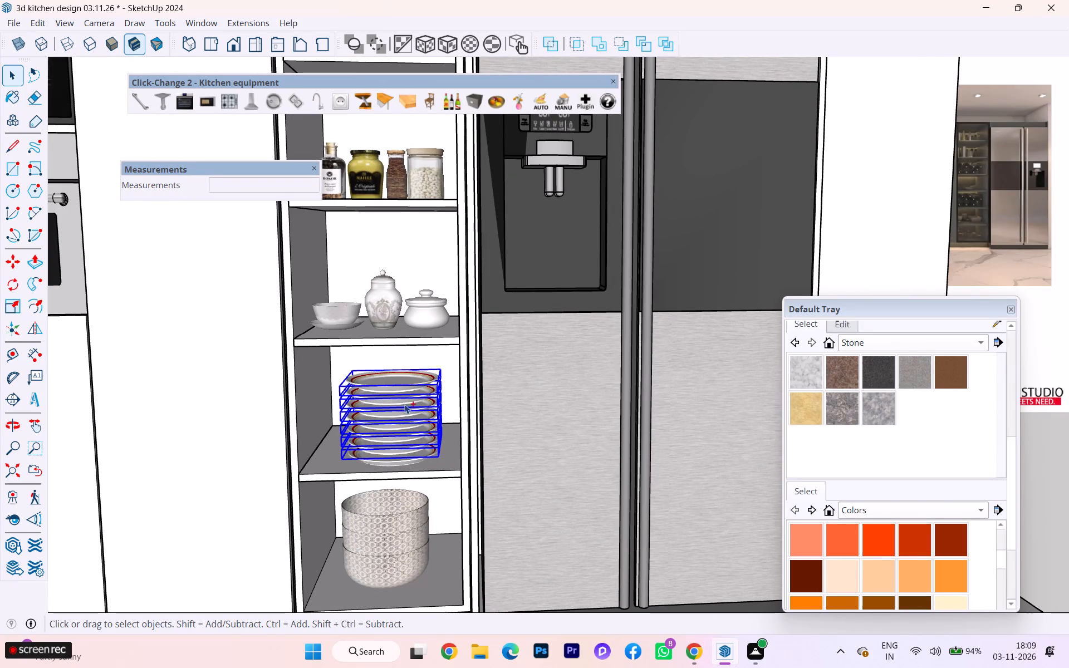
{"action": "left_click", "coordinate": [398, 461], "text": "ctrl"}
{"action": "right_click", "coordinate": [398, 454]}
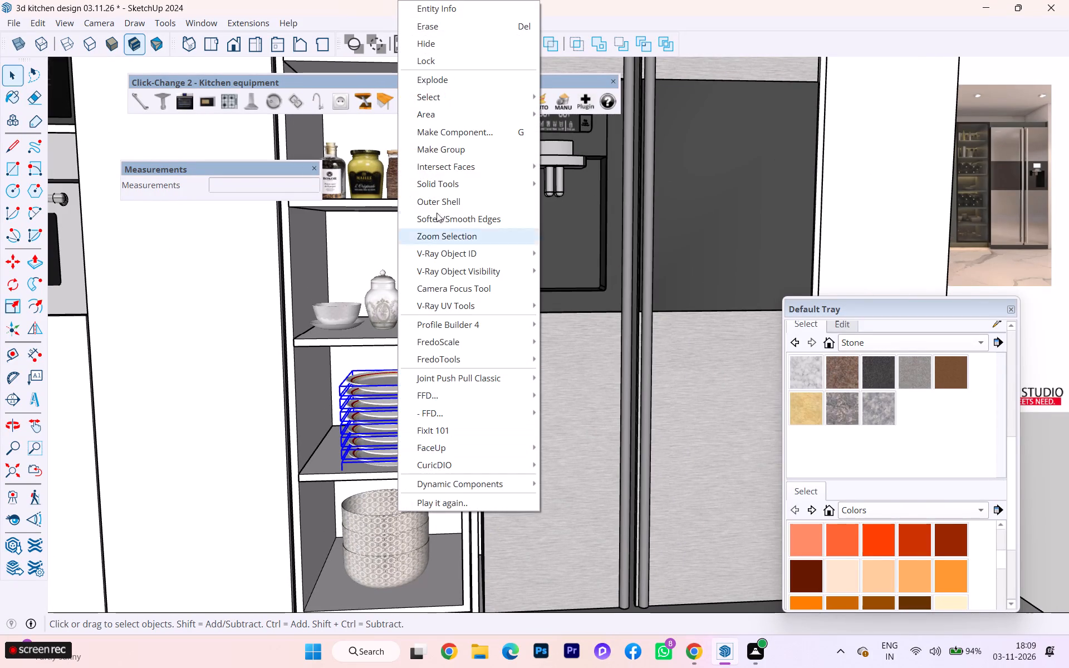
{"action": "left_click", "coordinate": [450, 151]}
{"action": "scroll", "coordinate": [337, 313], "scroll_direction": "down", "scroll_amount": 4}
{"action": "scroll", "coordinate": [356, 350], "scroll_direction": "up", "scroll_amount": 2}
{"action": "scroll", "coordinate": [357, 351], "scroll_direction": "down", "scroll_amount": 2}
{"action": "scroll", "coordinate": [312, 381], "scroll_direction": "up", "scroll_amount": 3}
{"action": "scroll", "coordinate": [311, 381], "scroll_direction": "down", "scroll_amount": 2}
{"action": "scroll", "coordinate": [310, 381], "scroll_direction": "up", "scroll_amount": 1}
{"action": "scroll", "coordinate": [310, 381], "scroll_direction": "down", "scroll_amount": 1}
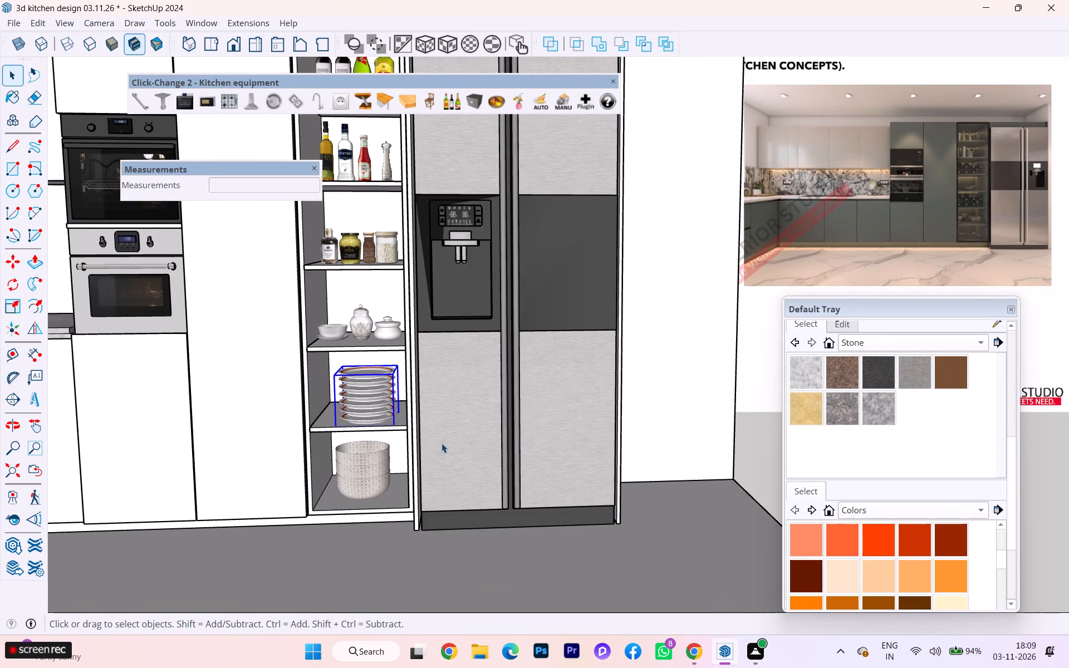
{"action": "scroll", "coordinate": [436, 443], "scroll_direction": "down", "scroll_amount": 5}
{"action": "left_click", "coordinate": [686, 455]}
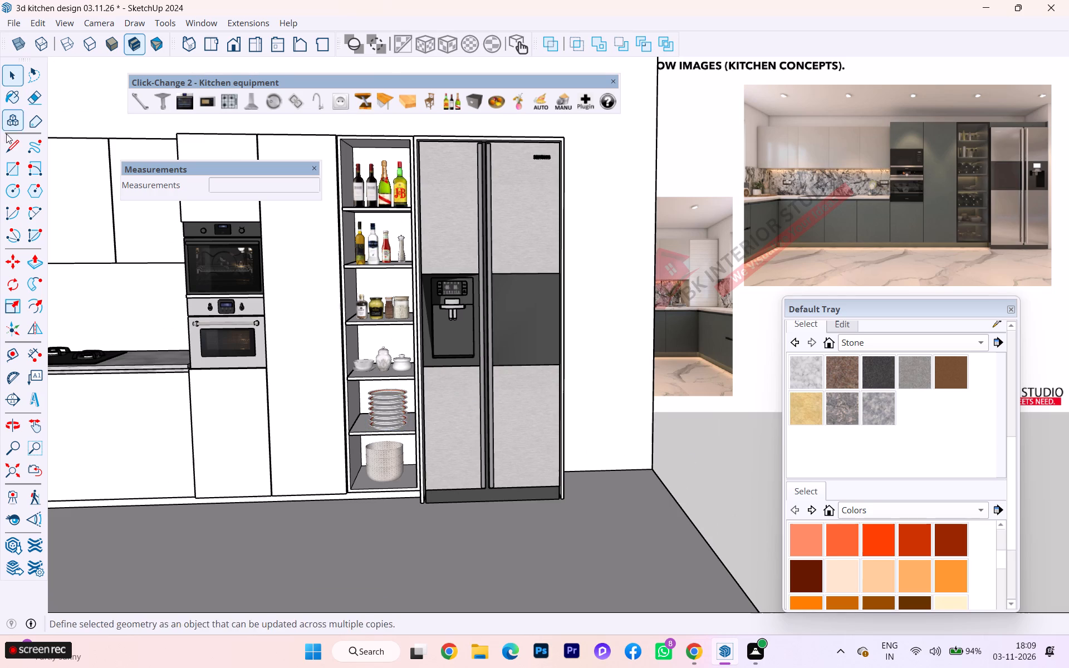
Unhide the tall cabinet's framed glass door in front of the filled shelves.
{"action": "key", "text": "u"}
{"action": "left_click", "coordinate": [684, 448]}
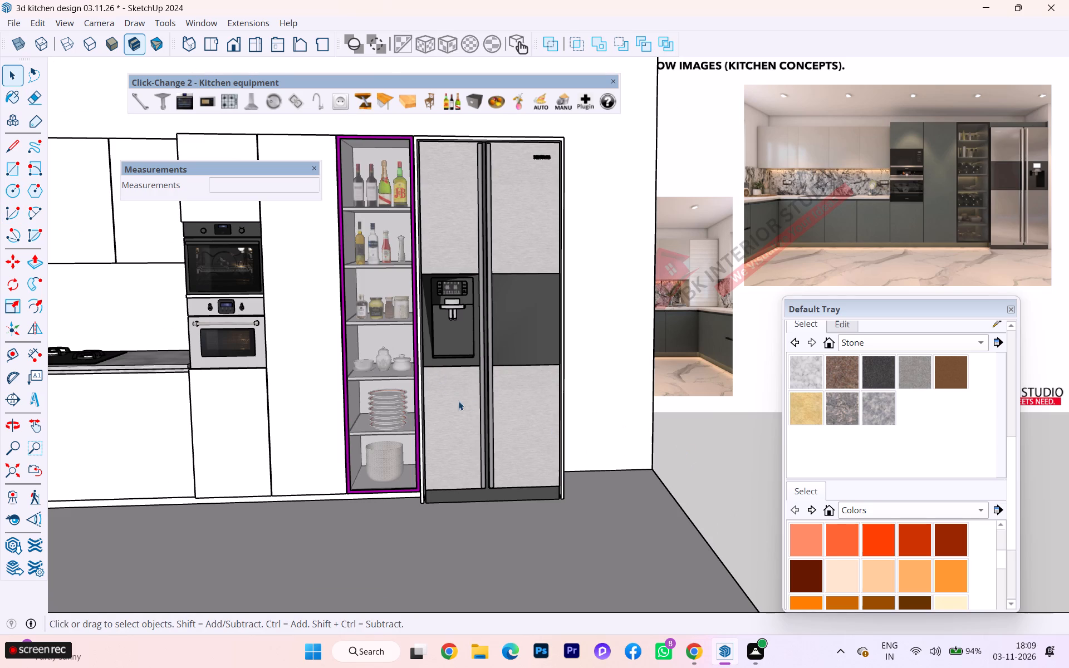
Examine the tall cabinet's shelves through the glass door and the overall kitchen layout beside the reference images.
{"action": "scroll", "coordinate": [415, 348], "scroll_direction": "down", "scroll_amount": 2}
{"action": "middle_click_drag", "start_coordinate": [410, 343], "coordinate": [348, 393]}
{"action": "scroll", "coordinate": [381, 385], "scroll_direction": "up", "scroll_amount": 3}
{"action": "scroll", "coordinate": [381, 385], "scroll_direction": "down", "scroll_amount": 2}
{"action": "scroll", "coordinate": [381, 384], "scroll_direction": "up", "scroll_amount": 2}
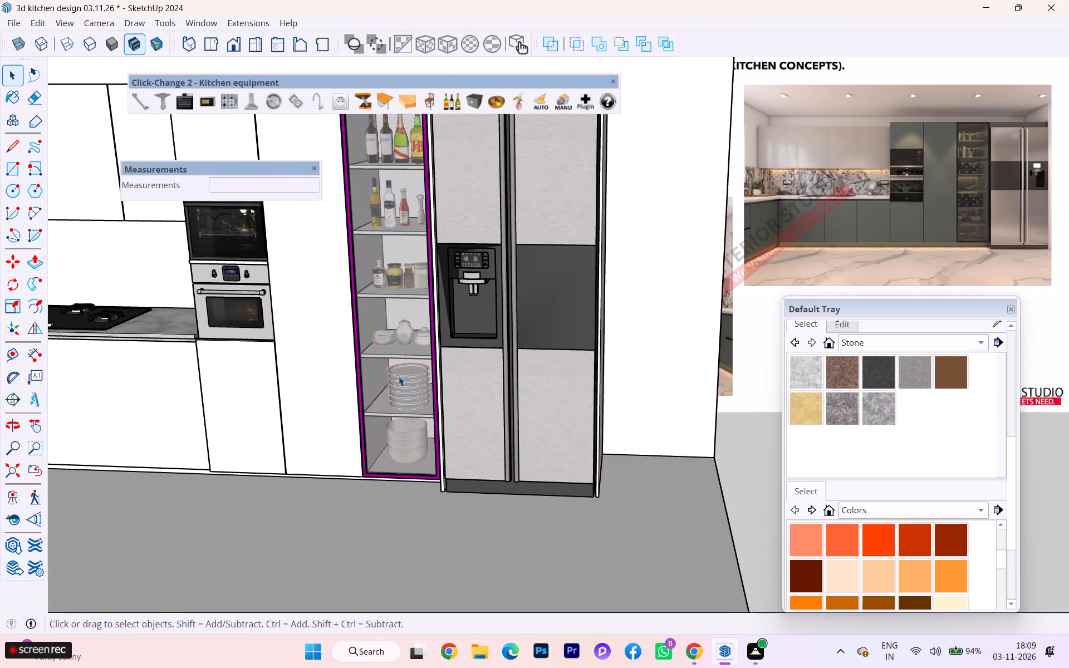
{"action": "scroll", "coordinate": [423, 371], "scroll_direction": "up", "scroll_amount": 3}
{"action": "scroll", "coordinate": [424, 370], "scroll_direction": "down", "scroll_amount": 1}
{"action": "scroll", "coordinate": [424, 370], "scroll_direction": "up", "scroll_amount": 1}
{"action": "scroll", "coordinate": [345, 310], "scroll_direction": "down", "scroll_amount": 3}
{"action": "middle_click_drag", "start_coordinate": [268, 307], "coordinate": [542, 306]}
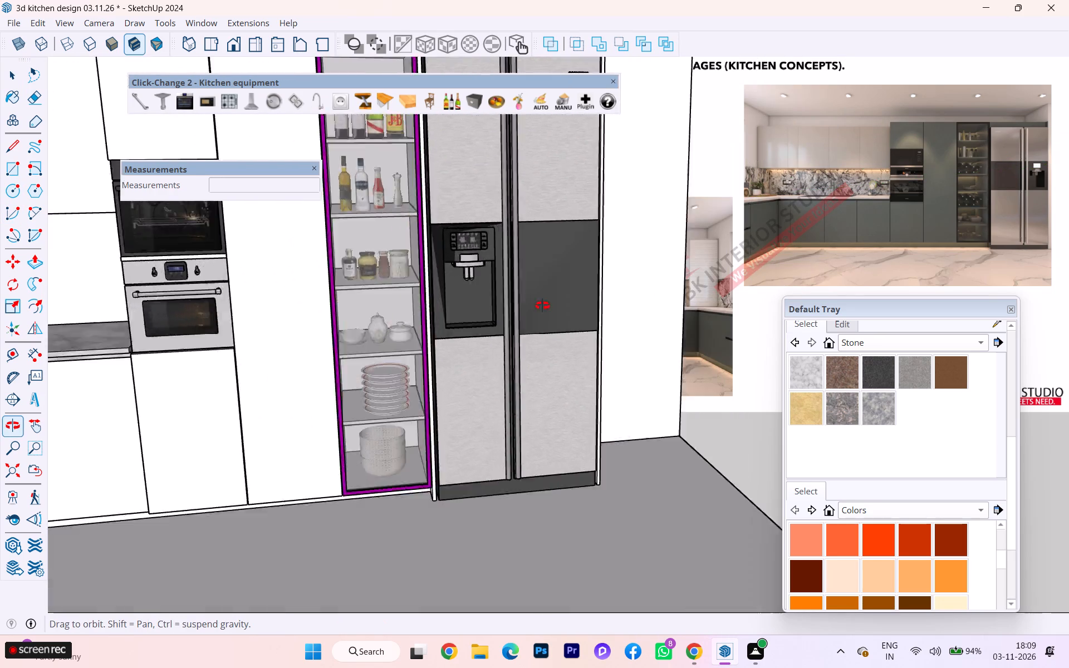
{"action": "middle_click_drag", "start_coordinate": [542, 306], "coordinate": [411, 333]}
{"action": "scroll", "coordinate": [393, 327], "scroll_direction": "down", "scroll_amount": 4}
{"action": "scroll", "coordinate": [389, 325], "scroll_direction": "up", "scroll_amount": 5}
{"action": "scroll", "coordinate": [389, 325], "scroll_direction": "down", "scroll_amount": 8}
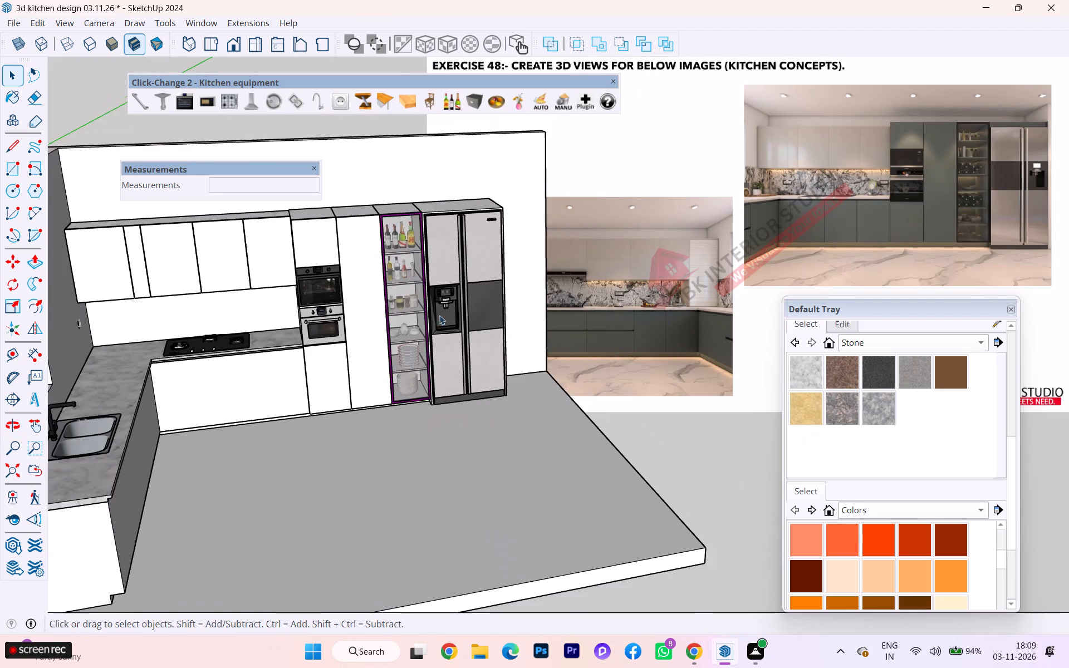
{"action": "middle_click_drag", "start_coordinate": [397, 299], "coordinate": [281, 209]}
{"action": "scroll", "coordinate": [486, 274], "scroll_direction": "up", "scroll_amount": 4}
{"action": "scroll", "coordinate": [582, 353], "scroll_direction": "down", "scroll_amount": 1}
{"action": "scroll", "coordinate": [343, 349], "scroll_direction": "down", "scroll_amount": 5}
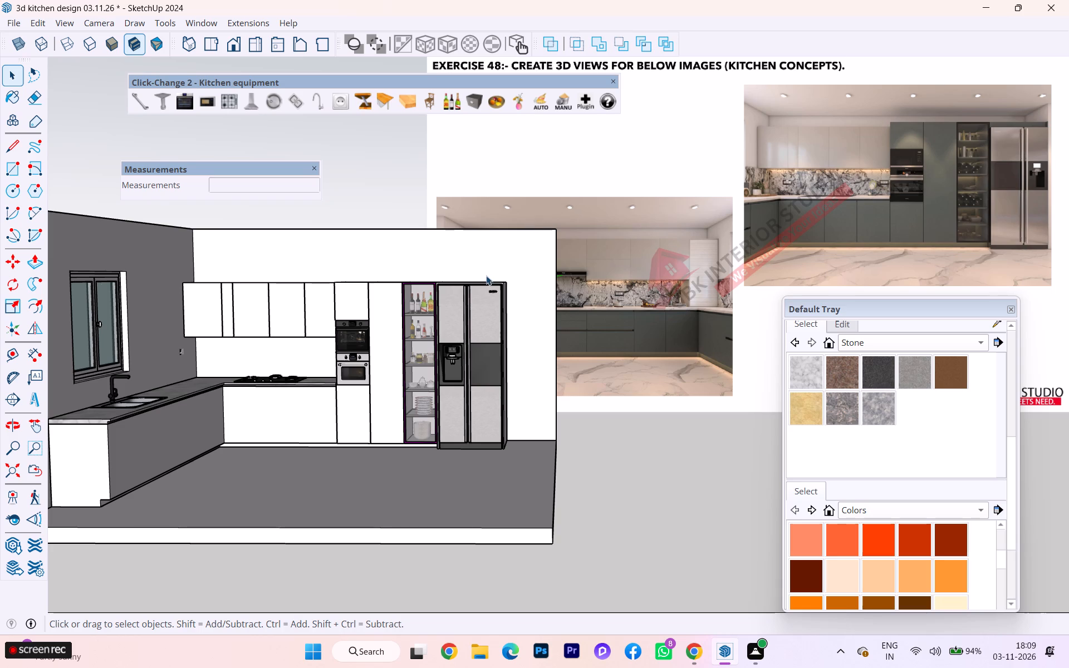
{"action": "scroll", "coordinate": [511, 438], "scroll_direction": "down", "scroll_amount": 3}
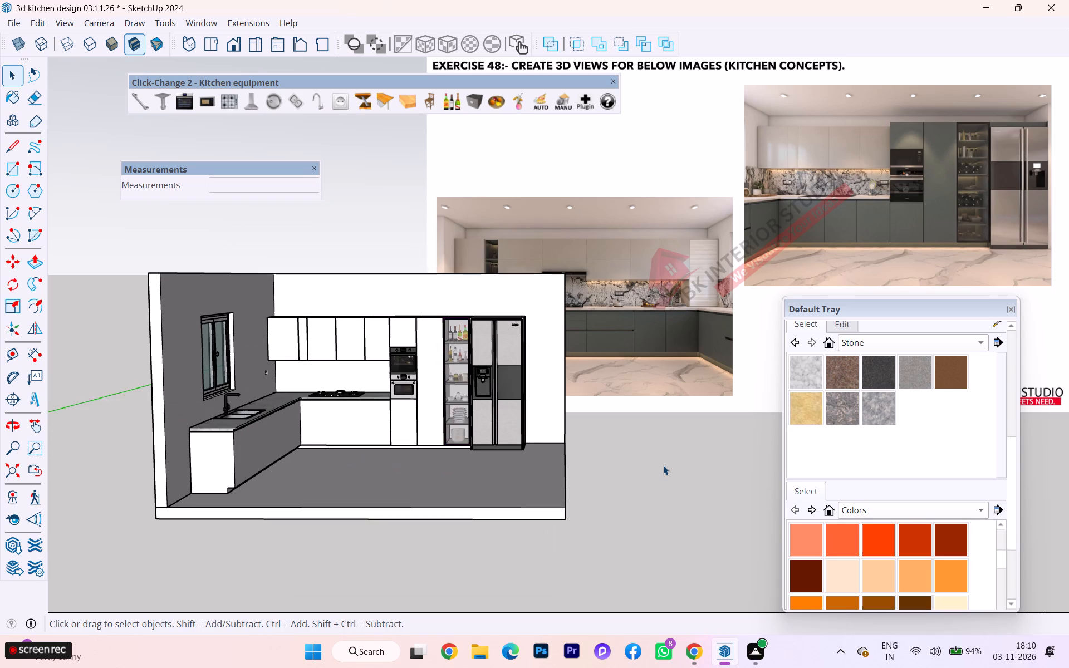
Examine the kitchen from the window side, including the sink run, corner and upper cabinets.
{"action": "left_click", "coordinate": [664, 465]}
{"action": "scroll", "coordinate": [662, 468], "scroll_direction": "down", "scroll_amount": 2}
{"action": "middle_click_drag", "start_coordinate": [643, 478], "coordinate": [278, 539]}
{"action": "scroll", "coordinate": [436, 406], "scroll_direction": "up", "scroll_amount": 3}
{"action": "scroll", "coordinate": [438, 397], "scroll_direction": "down", "scroll_amount": 1}
{"action": "scroll", "coordinate": [439, 397], "scroll_direction": "up", "scroll_amount": 3}
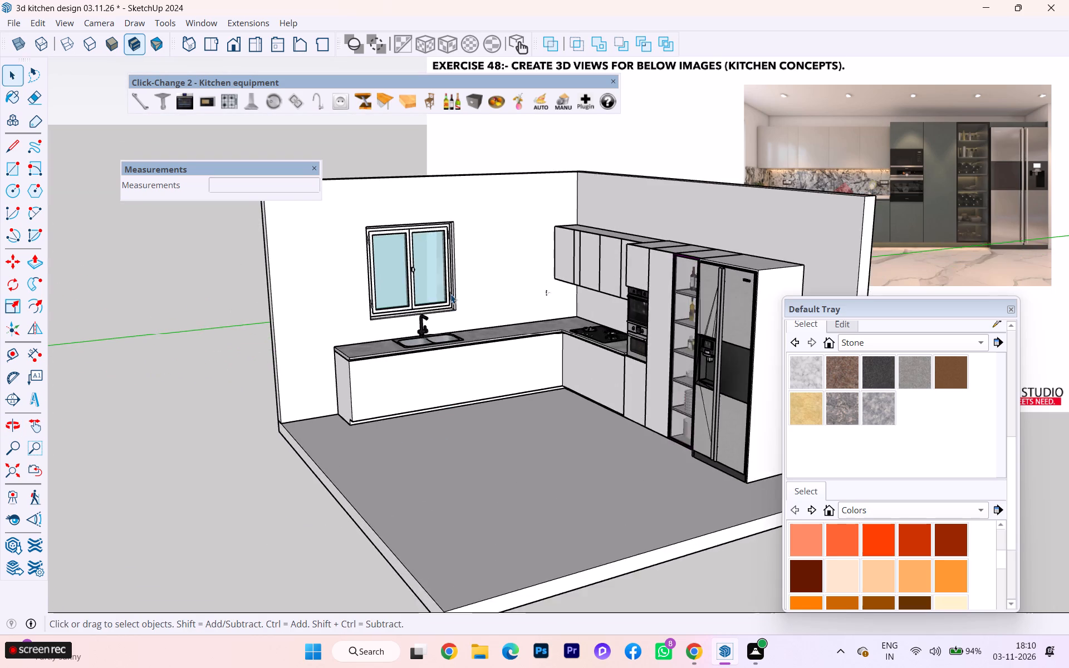
{"action": "scroll", "coordinate": [450, 294], "scroll_direction": "up", "scroll_amount": 3}
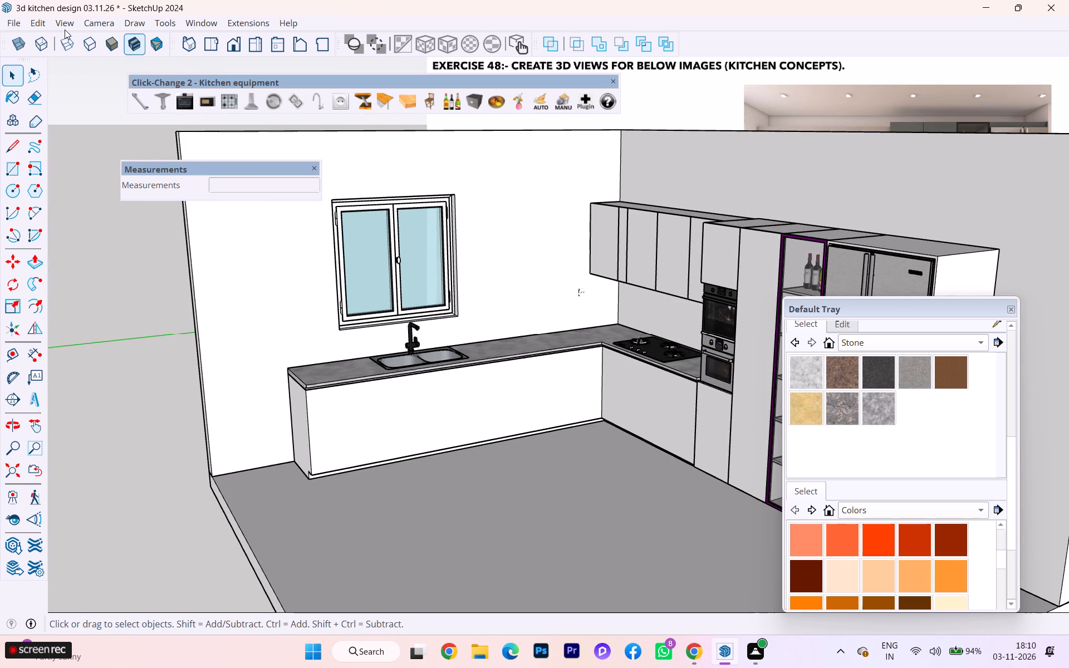
{"action": "left_click", "coordinate": [41, 26]}
{"action": "scroll", "coordinate": [285, 182], "scroll_direction": "down", "scroll_amount": 3}
{"action": "middle_click_drag", "start_coordinate": [429, 213], "coordinate": [532, 237]}
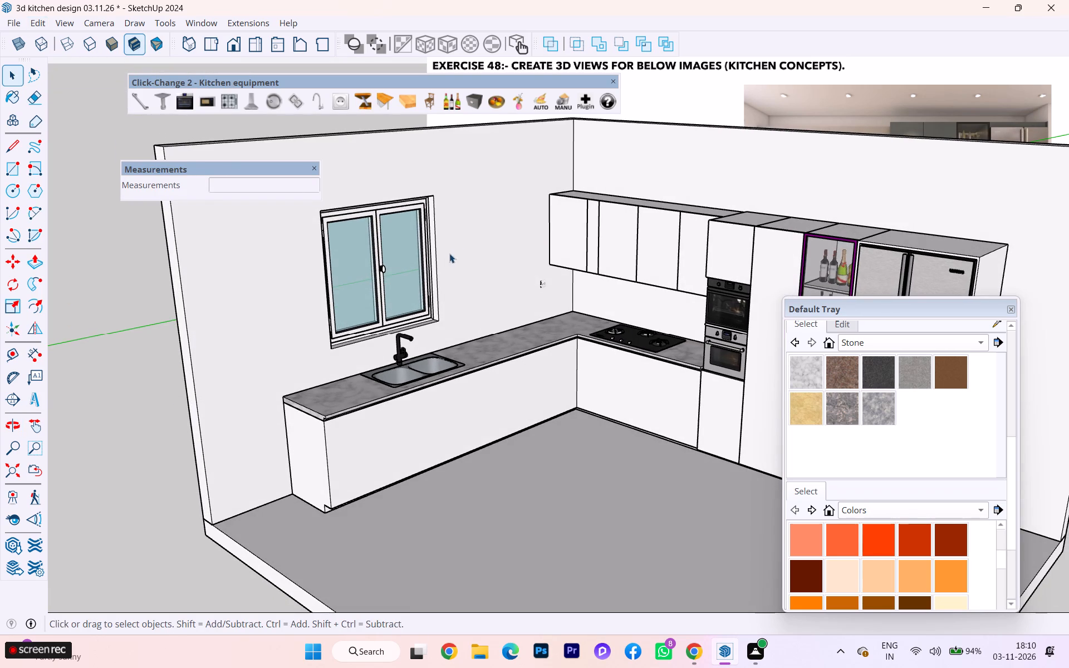
{"action": "scroll", "coordinate": [525, 266], "scroll_direction": "down", "scroll_amount": 2}
{"action": "scroll", "coordinate": [527, 264], "scroll_direction": "up", "scroll_amount": 2}
{"action": "scroll", "coordinate": [526, 258], "scroll_direction": "down", "scroll_amount": 2}
{"action": "scroll", "coordinate": [526, 258], "scroll_direction": "up", "scroll_amount": 1}
{"action": "scroll", "coordinate": [526, 258], "scroll_direction": "down", "scroll_amount": 1}
{"action": "scroll", "coordinate": [526, 258], "scroll_direction": "up", "scroll_amount": 1}
{"action": "scroll", "coordinate": [521, 261], "scroll_direction": "down", "scroll_amount": 1}
Unhide the hidden objects in the kitchen model.
{"action": "left_click", "coordinate": [383, 433]}
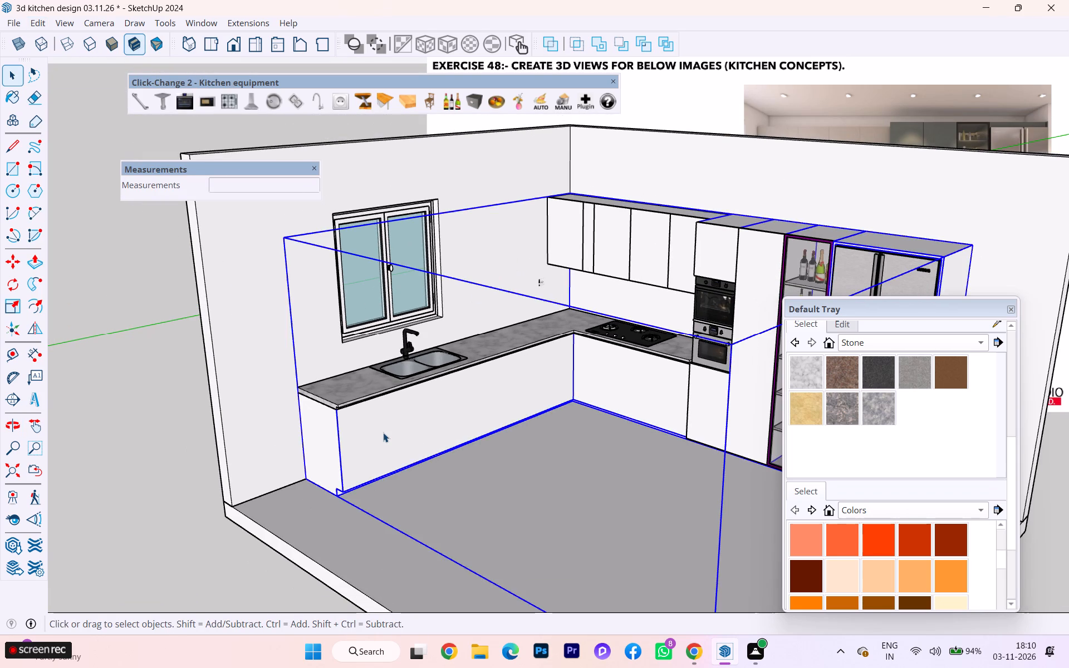
{"action": "scroll", "coordinate": [424, 402], "scroll_direction": "up", "scroll_amount": 1}
{"action": "scroll", "coordinate": [427, 400], "scroll_direction": "down", "scroll_amount": 4}
{"action": "scroll", "coordinate": [427, 400], "scroll_direction": "up", "scroll_amount": 2}
{"action": "scroll", "coordinate": [430, 394], "scroll_direction": "down", "scroll_amount": 3}
{"action": "scroll", "coordinate": [430, 394], "scroll_direction": "up", "scroll_amount": 1}
{"action": "scroll", "coordinate": [430, 394], "scroll_direction": "down", "scroll_amount": 2}
{"action": "scroll", "coordinate": [430, 394], "scroll_direction": "up", "scroll_amount": 2}
{"action": "scroll", "coordinate": [430, 394], "scroll_direction": "down", "scroll_amount": 1}
{"action": "scroll", "coordinate": [431, 392], "scroll_direction": "up", "scroll_amount": 1}
{"action": "scroll", "coordinate": [431, 392], "scroll_direction": "down", "scroll_amount": 1}
{"action": "scroll", "coordinate": [431, 389], "scroll_direction": "up", "scroll_amount": 1}
{"action": "scroll", "coordinate": [431, 385], "scroll_direction": "down", "scroll_amount": 1}
{"action": "scroll", "coordinate": [431, 385], "scroll_direction": "up", "scroll_amount": 7}
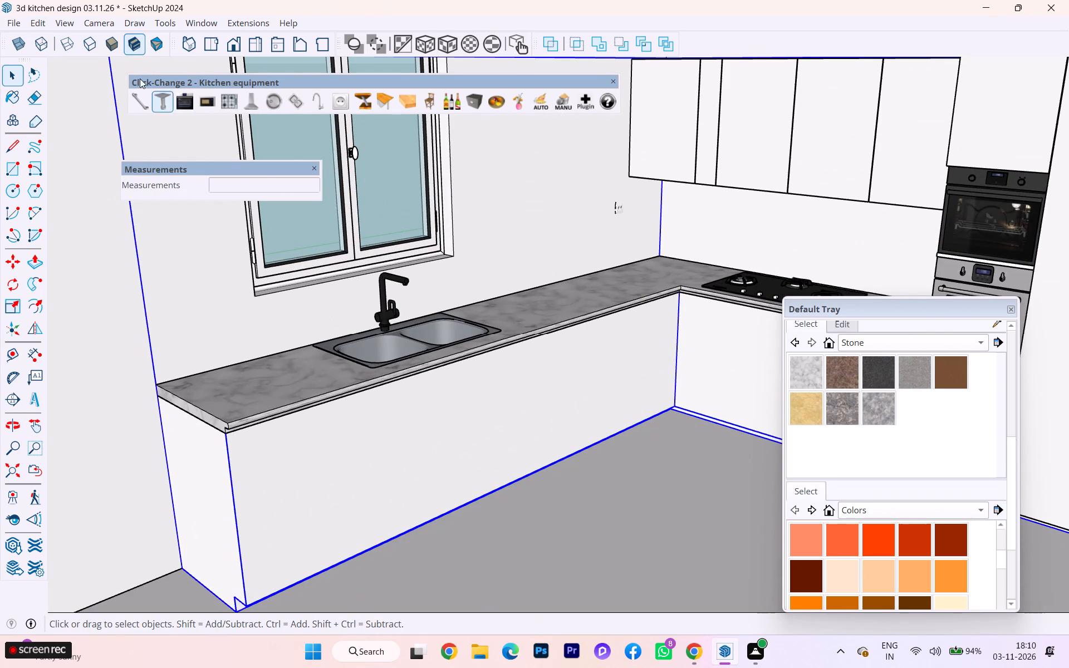
{"action": "left_click", "coordinate": [45, 27]}
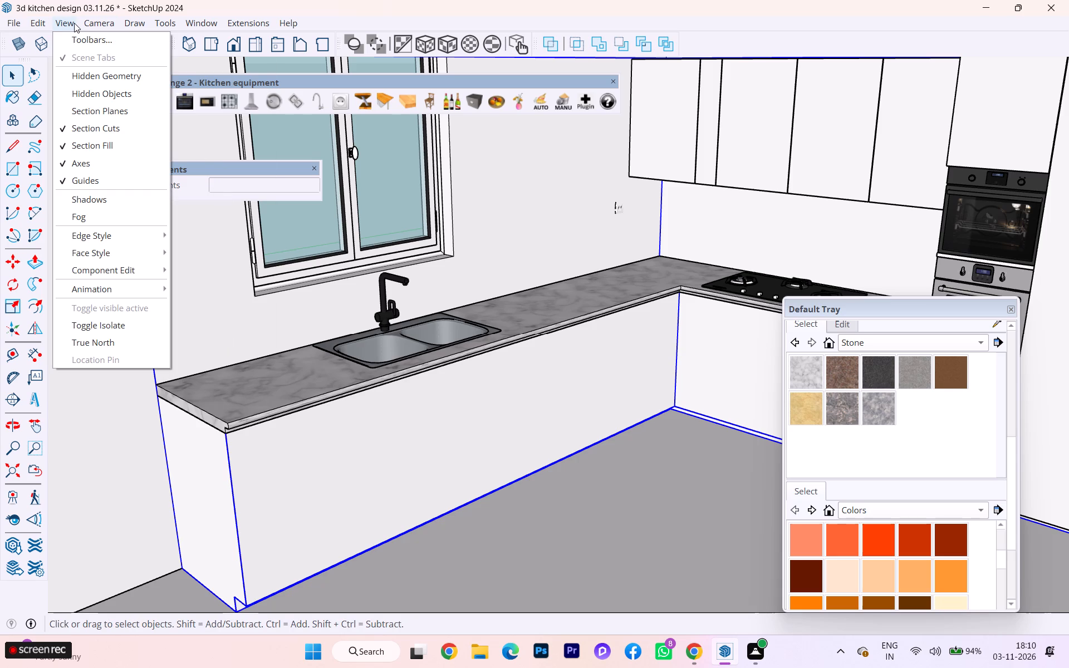
{"action": "left_click", "coordinate": [36, 14]}
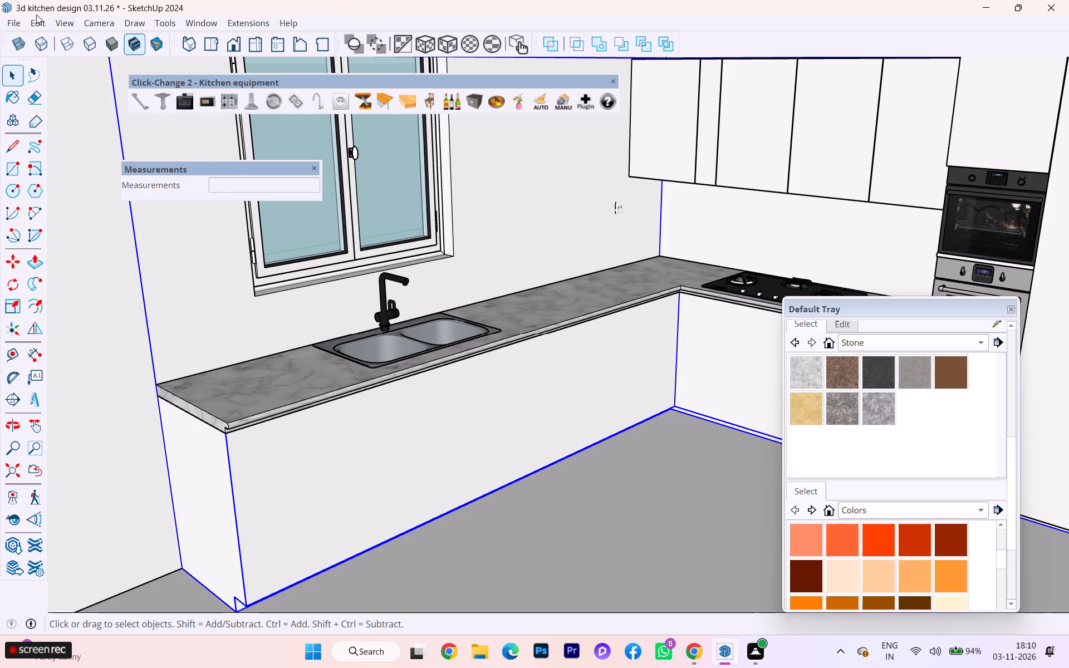
{"action": "left_click", "coordinate": [35, 19]}
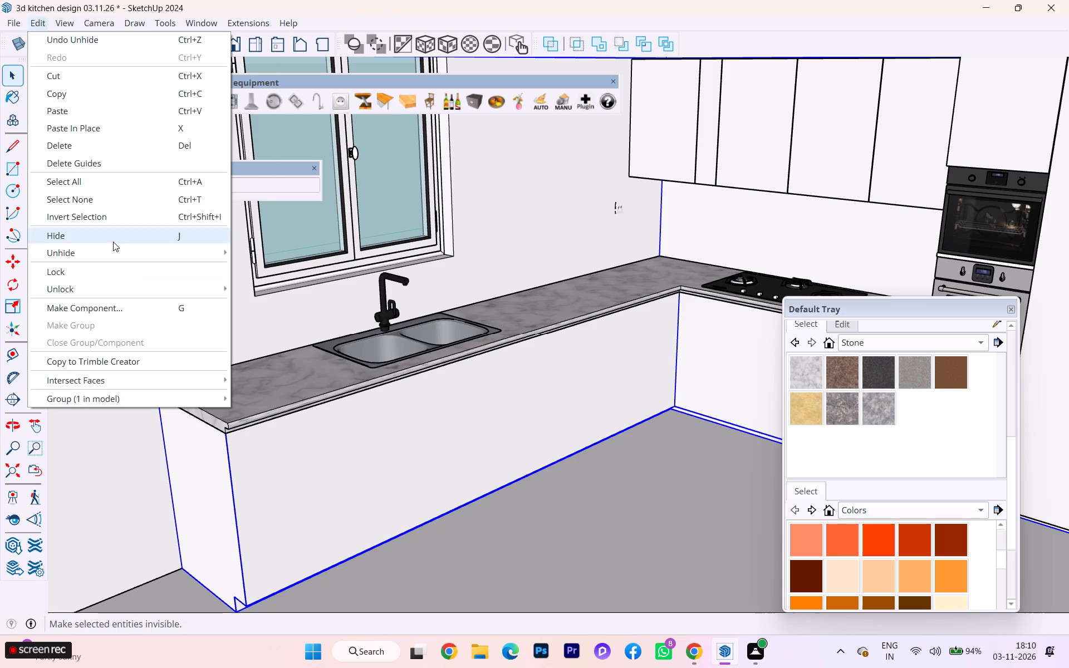
{"action": "left_click", "coordinate": [107, 249]}
{"action": "left_click", "coordinate": [260, 291]}
Delete the L-shaped panel standing in front of the window and upper cabinets.
{"action": "scroll", "coordinate": [279, 315], "scroll_direction": "down", "scroll_amount": 3}
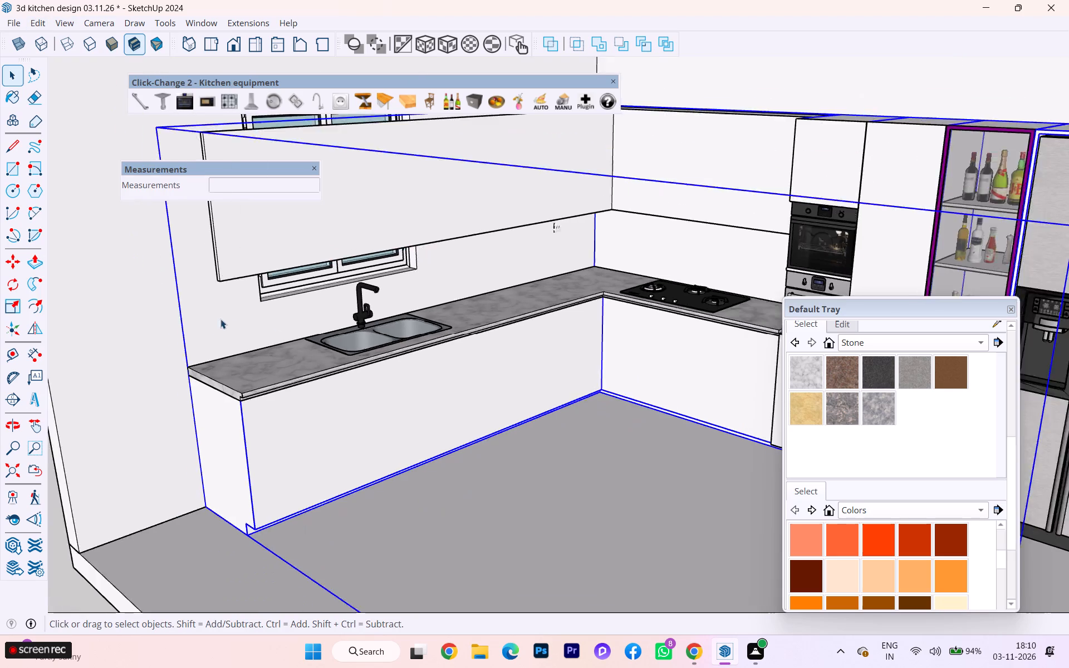
{"action": "scroll", "coordinate": [211, 326], "scroll_direction": "down", "scroll_amount": 4}
{"action": "middle_click_drag", "start_coordinate": [205, 327], "coordinate": [426, 465]}
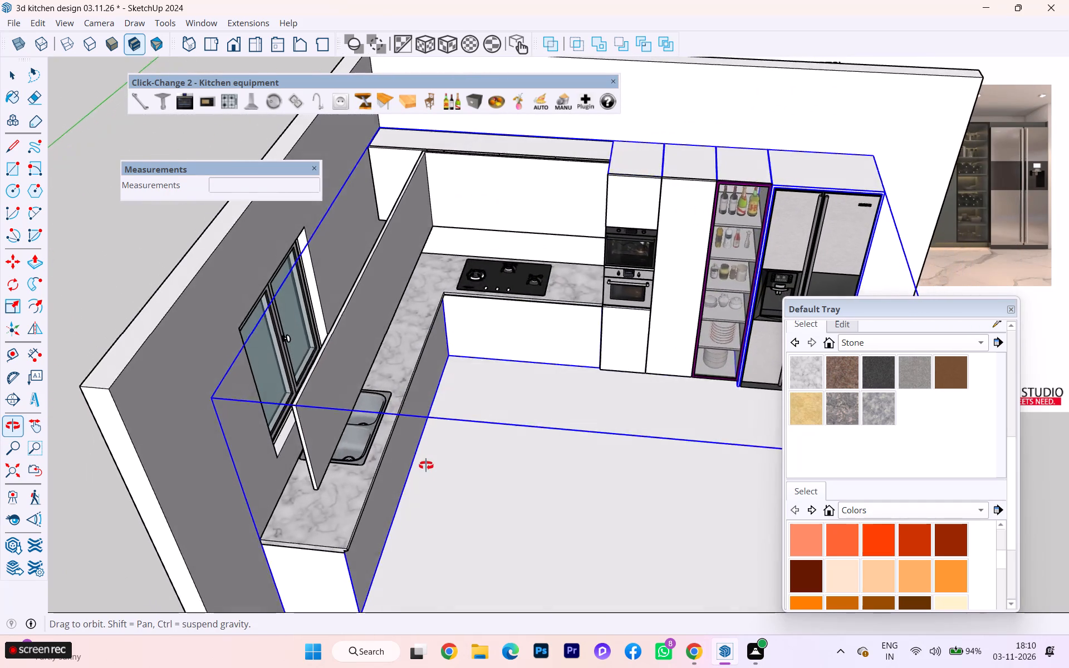
{"action": "middle_click_drag", "start_coordinate": [426, 465], "coordinate": [435, 439]}
{"action": "left_click", "coordinate": [367, 261]}
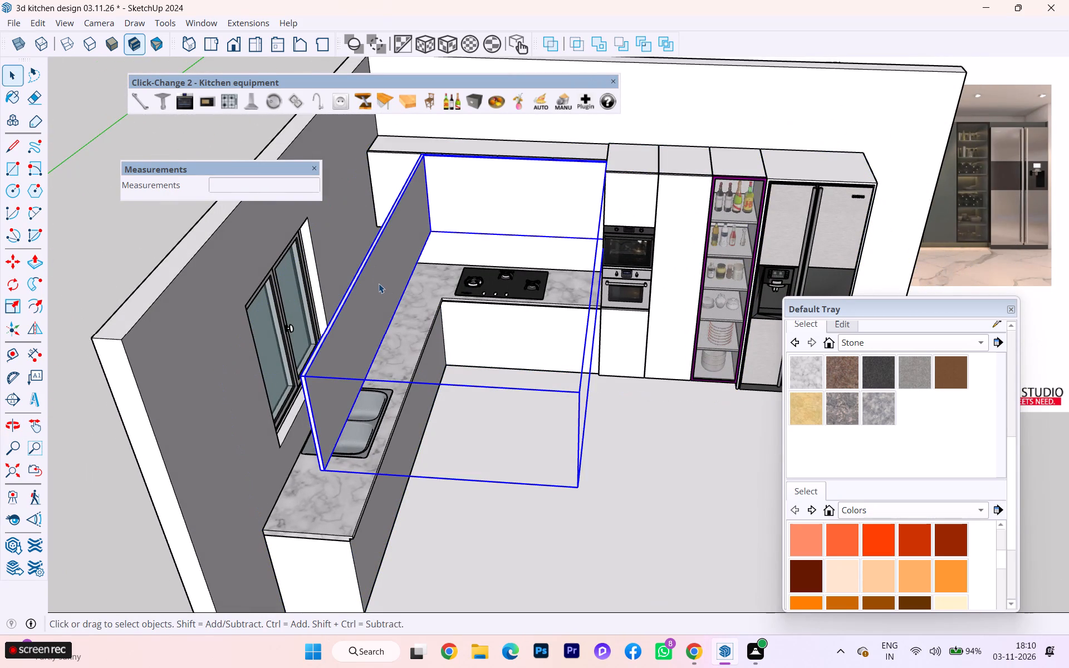
{"action": "key", "text": "Delete"}
{"action": "scroll", "coordinate": [576, 365], "scroll_direction": "down", "scroll_amount": 3}
{"action": "scroll", "coordinate": [574, 362], "scroll_direction": "up", "scroll_amount": 1}
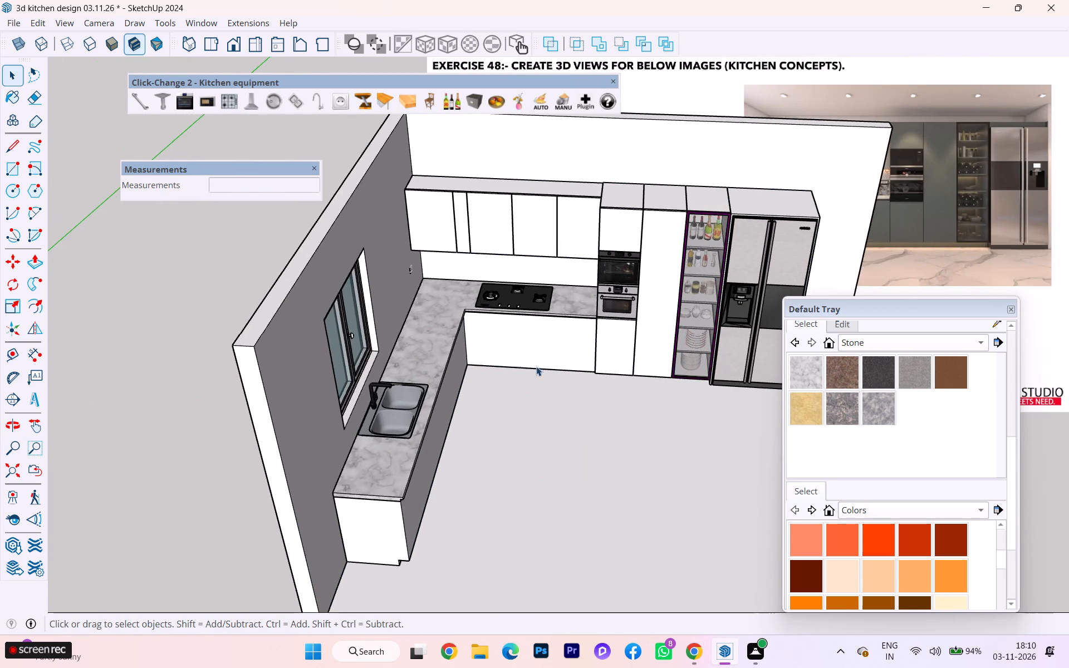
Examine the base cabinet geometry, the sink-side run and the corner, including inside the cabinet group.
{"action": "middle_click_drag", "start_coordinate": [528, 364], "coordinate": [443, 344]}
{"action": "left_click", "coordinate": [567, 360]}
{"action": "double_click", "coordinate": [570, 346]}
{"action": "left_click", "coordinate": [570, 345]}
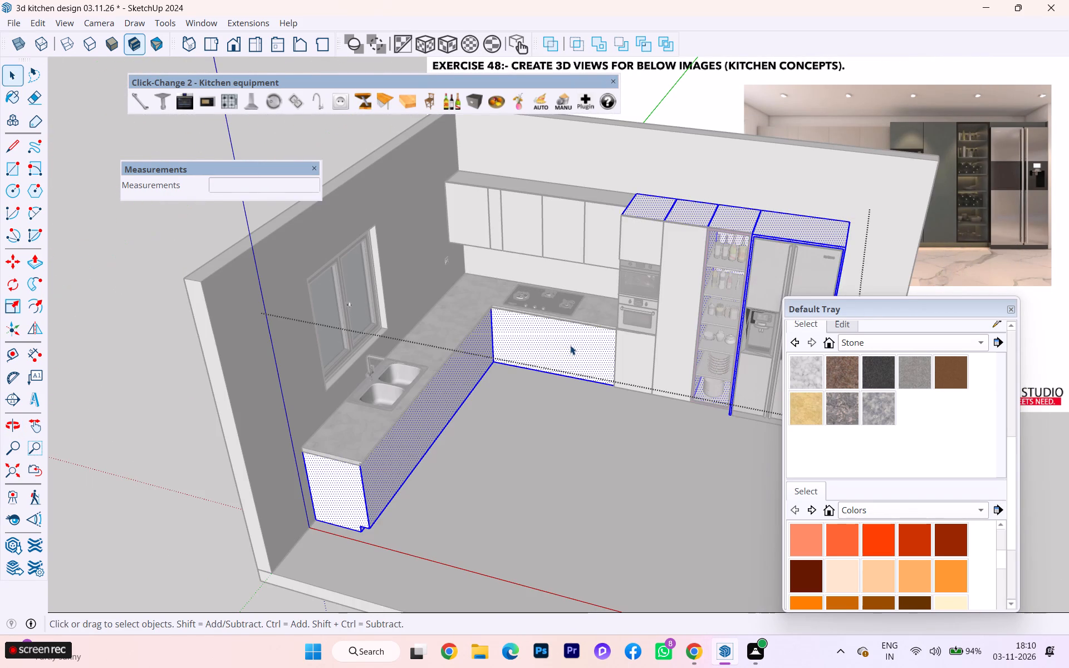
{"action": "left_click", "coordinate": [121, 348]}
{"action": "scroll", "coordinate": [444, 404], "scroll_direction": "up", "scroll_amount": 6}
{"action": "scroll", "coordinate": [483, 370], "scroll_direction": "down", "scroll_amount": 1}
{"action": "scroll", "coordinate": [486, 369], "scroll_direction": "up", "scroll_amount": 2}
{"action": "scroll", "coordinate": [500, 362], "scroll_direction": "down", "scroll_amount": 1}
{"action": "scroll", "coordinate": [501, 361], "scroll_direction": "up", "scroll_amount": 2}
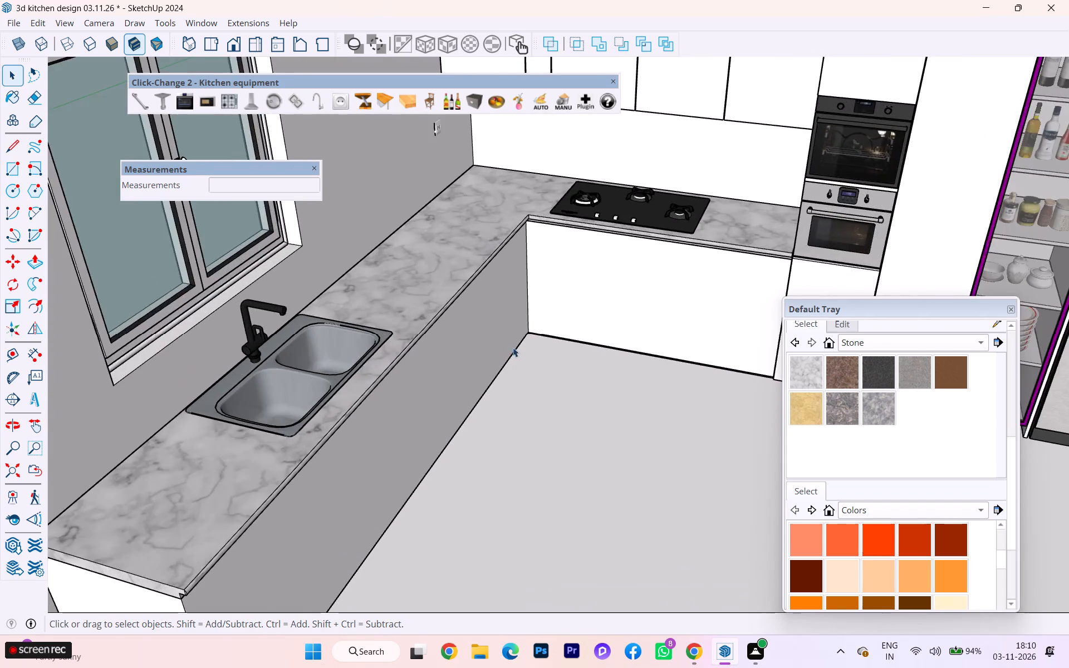
{"action": "scroll", "coordinate": [513, 347], "scroll_direction": "up", "scroll_amount": 5}
{"action": "scroll", "coordinate": [572, 203], "scroll_direction": "down", "scroll_amount": 3}
{"action": "middle_click_drag", "start_coordinate": [452, 207], "coordinate": [128, 171]}
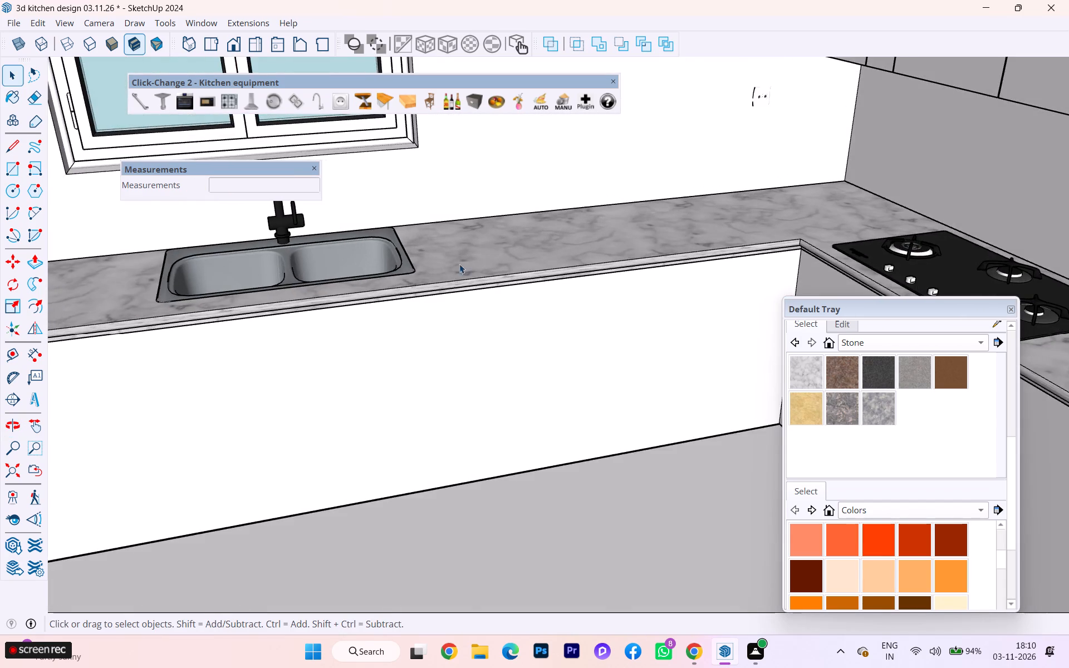
{"action": "scroll", "coordinate": [470, 268], "scroll_direction": "down", "scroll_amount": 3}
{"action": "scroll", "coordinate": [487, 272], "scroll_direction": "up", "scroll_amount": 3}
{"action": "scroll", "coordinate": [490, 272], "scroll_direction": "down", "scroll_amount": 14}
{"action": "scroll", "coordinate": [470, 387], "scroll_direction": "down", "scroll_amount": 1}
{"action": "scroll", "coordinate": [469, 388], "scroll_direction": "up", "scroll_amount": 1}
{"action": "scroll", "coordinate": [467, 389], "scroll_direction": "down", "scroll_amount": 6}
{"action": "scroll", "coordinate": [457, 392], "scroll_direction": "up", "scroll_amount": 2}
{"action": "scroll", "coordinate": [457, 392], "scroll_direction": "down", "scroll_amount": 2}
{"action": "scroll", "coordinate": [452, 394], "scroll_direction": "up", "scroll_amount": 1}
{"action": "scroll", "coordinate": [451, 394], "scroll_direction": "down", "scroll_amount": 1}
{"action": "middle_click_drag", "start_coordinate": [408, 405], "coordinate": [682, 395]}
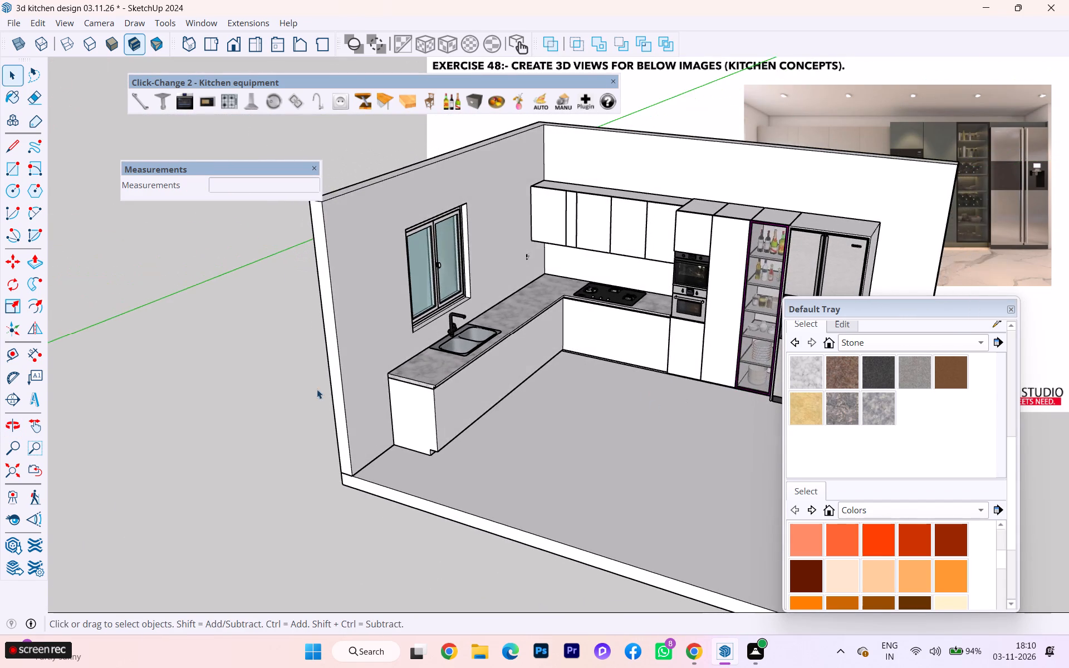
{"action": "scroll", "coordinate": [298, 391], "scroll_direction": "down", "scroll_amount": 2}
{"action": "scroll", "coordinate": [273, 396], "scroll_direction": "up", "scroll_amount": 1}
{"action": "scroll", "coordinate": [270, 396], "scroll_direction": "down", "scroll_amount": 1}
{"action": "scroll", "coordinate": [857, 392], "scroll_direction": "up", "scroll_amount": 1}
{"action": "scroll", "coordinate": [856, 386], "scroll_direction": "down", "scroll_amount": 1}
Check what the slab, OPEN CABINET and top cabinet tags control by switching their visibility off and on.
{"action": "scroll", "coordinate": [856, 385], "scroll_direction": "up", "scroll_amount": 7}
{"action": "scroll", "coordinate": [941, 357], "scroll_direction": "up", "scroll_amount": 4}
{"action": "scroll", "coordinate": [1013, 355], "scroll_direction": "up", "scroll_amount": 1}
{"action": "scroll", "coordinate": [1010, 355], "scroll_direction": "down", "scroll_amount": 1}
{"action": "scroll", "coordinate": [1010, 355], "scroll_direction": "up", "scroll_amount": 2}
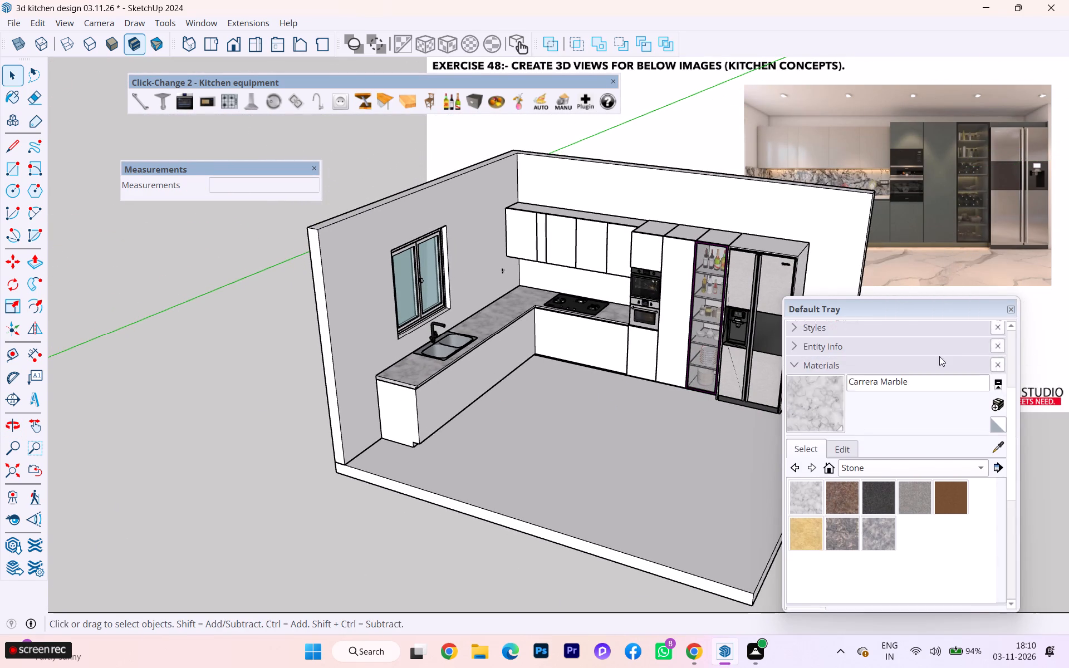
{"action": "scroll", "coordinate": [921, 357], "scroll_direction": "up", "scroll_amount": 1}
{"action": "scroll", "coordinate": [917, 357], "scroll_direction": "down", "scroll_amount": 2}
{"action": "scroll", "coordinate": [916, 357], "scroll_direction": "up", "scroll_amount": 2}
{"action": "scroll", "coordinate": [914, 356], "scroll_direction": "down", "scroll_amount": 1}
{"action": "scroll", "coordinate": [914, 356], "scroll_direction": "up", "scroll_amount": 8}
{"action": "left_click", "coordinate": [802, 448]}
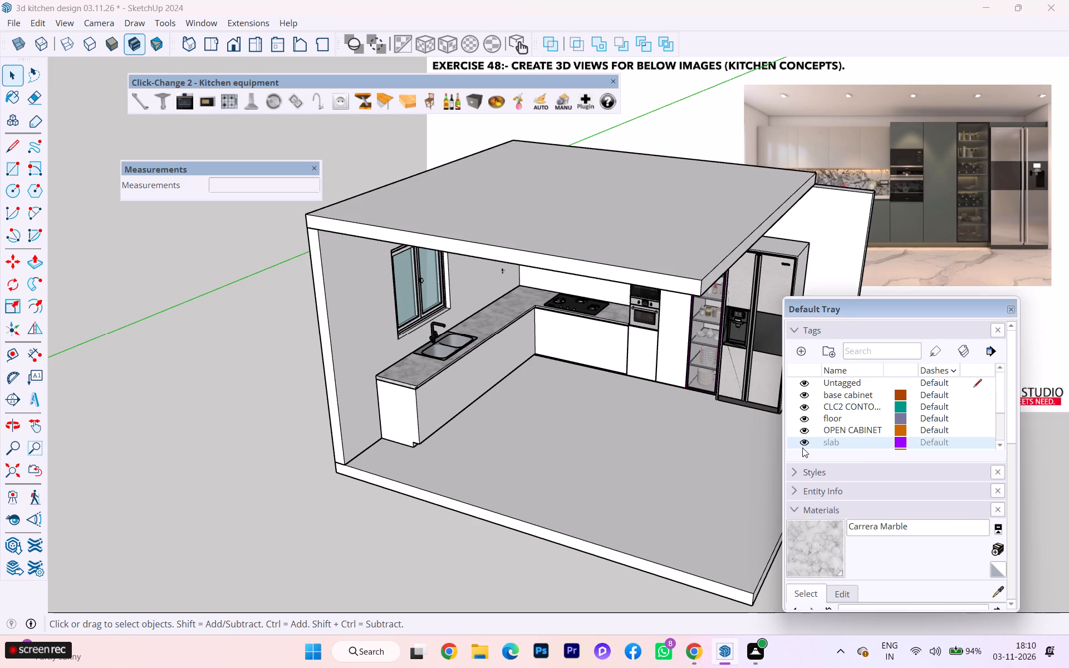
{"action": "left_click", "coordinate": [802, 448]}
{"action": "scroll", "coordinate": [807, 439], "scroll_direction": "up", "scroll_amount": 4}
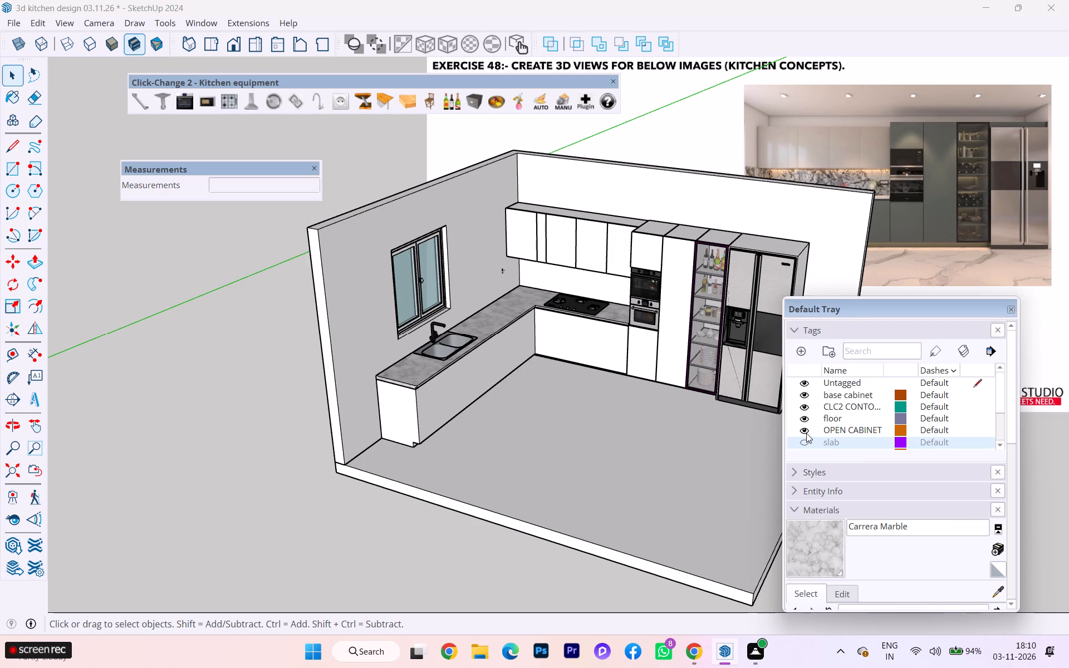
{"action": "left_click", "coordinate": [806, 433]}
{"action": "left_click", "coordinate": [806, 433]}
{"action": "scroll", "coordinate": [817, 425], "scroll_direction": "down", "scroll_amount": 2}
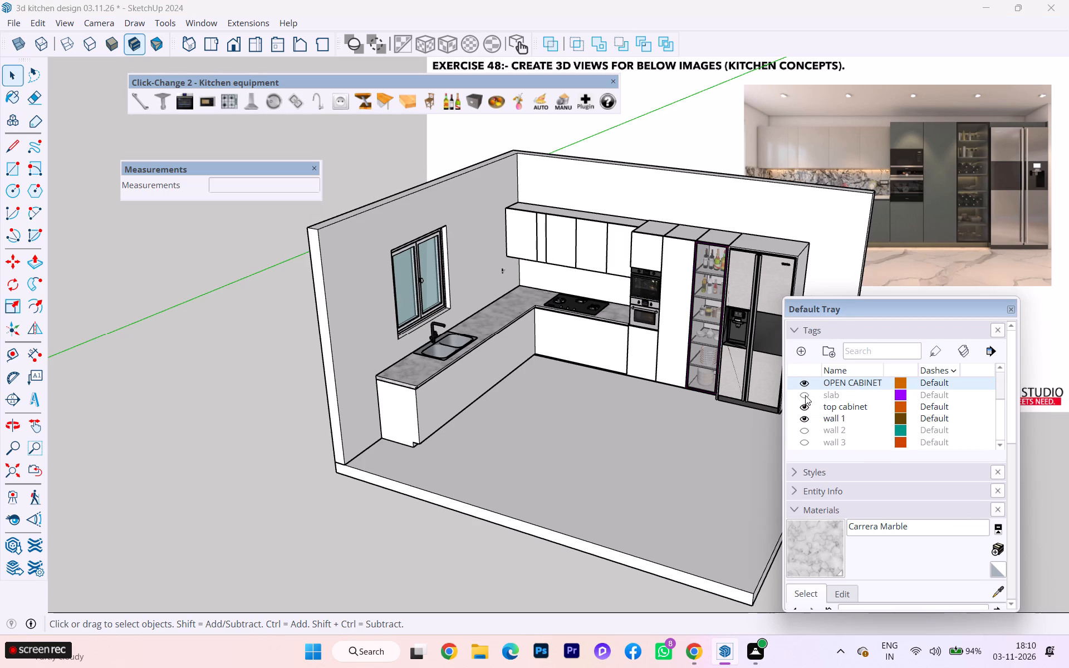
{"action": "left_click", "coordinate": [800, 407]}
{"action": "left_click", "coordinate": [800, 407]}
{"action": "left_click", "coordinate": [800, 407]}
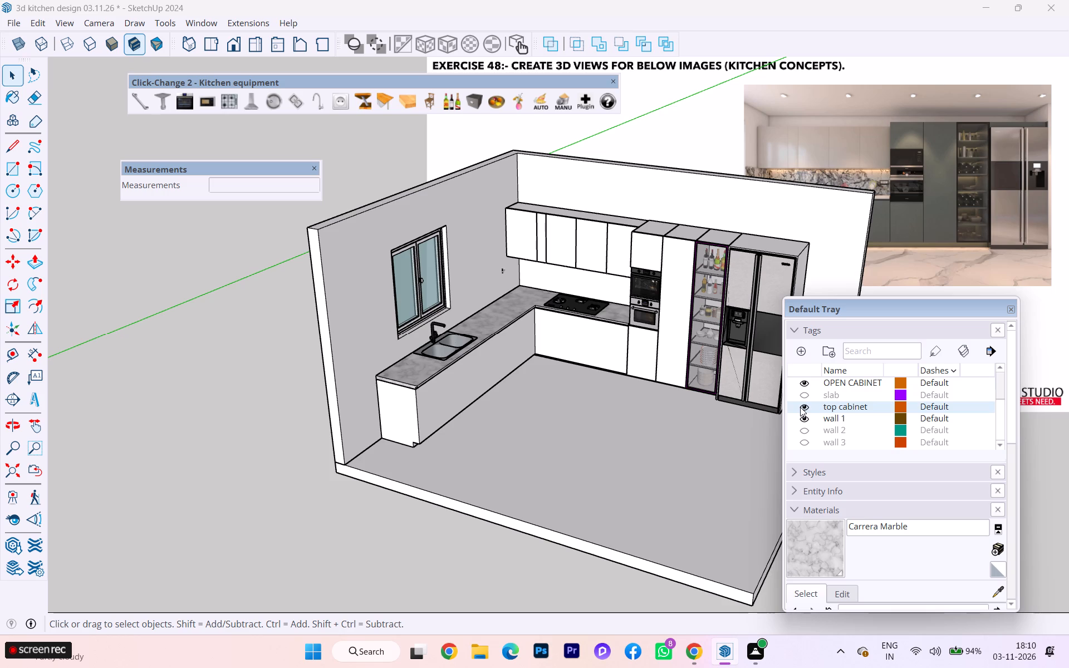
{"action": "left_click", "coordinate": [800, 407]}
{"action": "scroll", "coordinate": [814, 407], "scroll_direction": "up", "scroll_amount": 2}
{"action": "scroll", "coordinate": [814, 407], "scroll_direction": "down", "scroll_amount": 1}
{"action": "scroll", "coordinate": [814, 407], "scroll_direction": "up", "scroll_amount": 2}
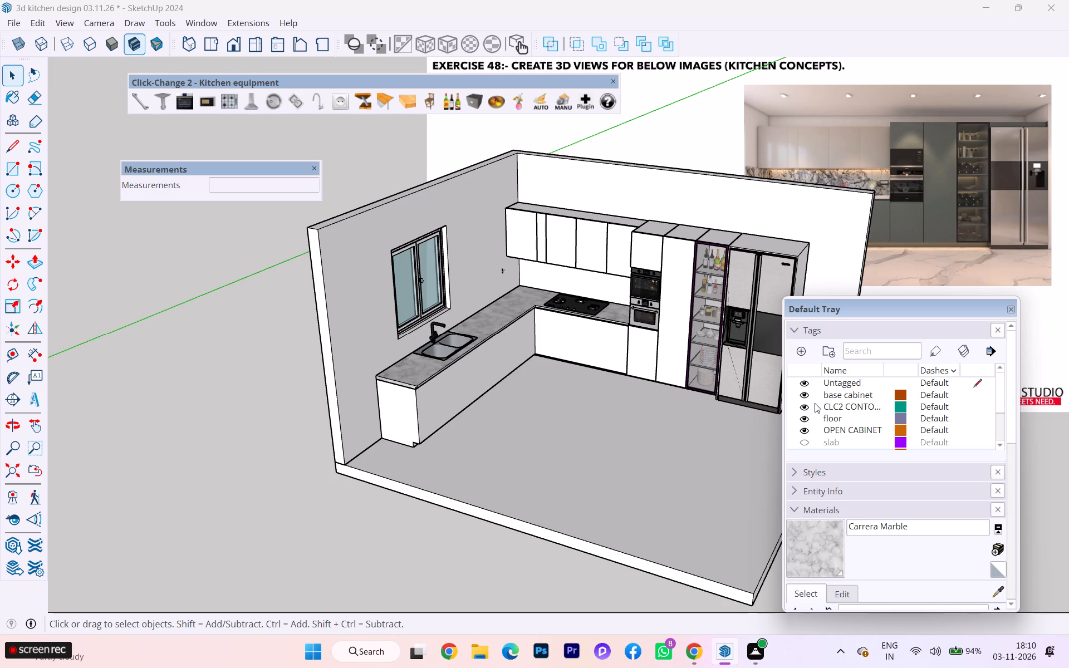
{"action": "scroll", "coordinate": [815, 401], "scroll_direction": "up", "scroll_amount": 3}
{"action": "left_click", "coordinate": [807, 431]}
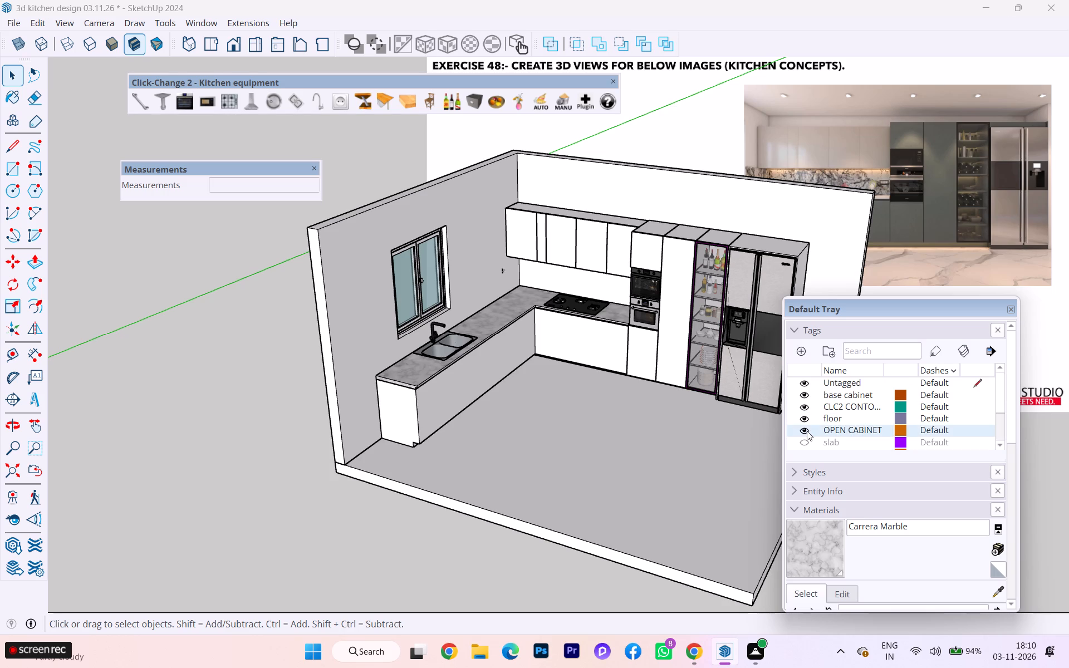
{"action": "left_click", "coordinate": [807, 431]}
Hide the tall cabinet's framed glass door to expose the filled shelves.
{"action": "left_click", "coordinate": [236, 343]}
{"action": "scroll", "coordinate": [738, 282], "scroll_direction": "up", "scroll_amount": 3}
{"action": "scroll", "coordinate": [741, 279], "scroll_direction": "down", "scroll_amount": 1}
{"action": "scroll", "coordinate": [741, 279], "scroll_direction": "up", "scroll_amount": 4}
{"action": "scroll", "coordinate": [728, 276], "scroll_direction": "down", "scroll_amount": 2}
{"action": "scroll", "coordinate": [728, 276], "scroll_direction": "up", "scroll_amount": 1}
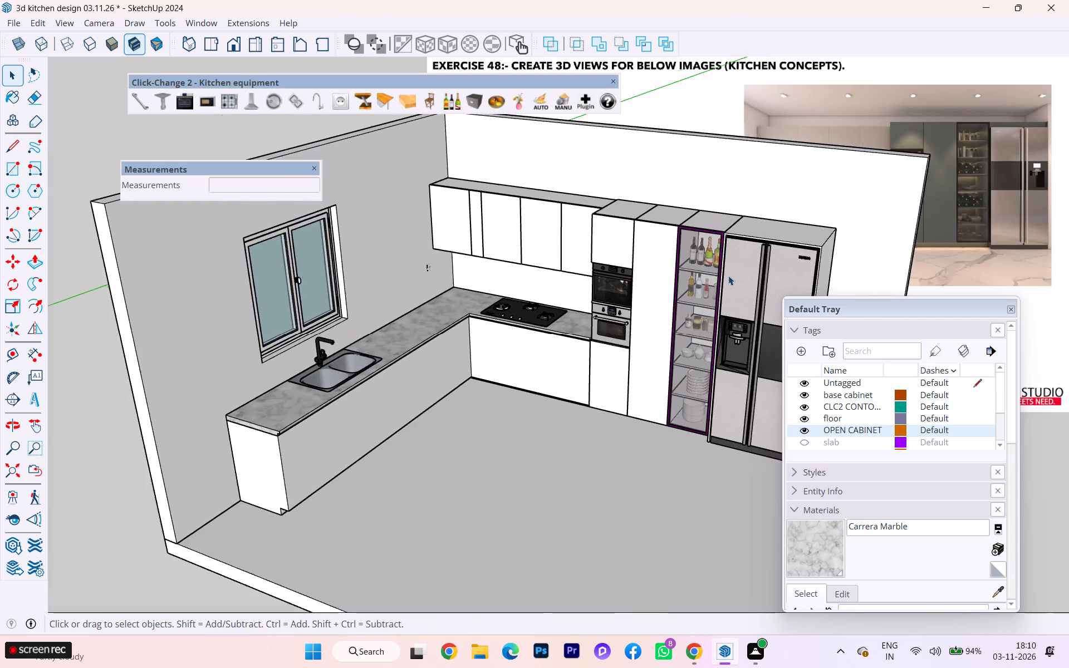
{"action": "scroll", "coordinate": [728, 276], "scroll_direction": "up", "scroll_amount": 1}
{"action": "scroll", "coordinate": [595, 305], "scroll_direction": "up", "scroll_amount": 5}
{"action": "scroll", "coordinate": [532, 342], "scroll_direction": "down", "scroll_amount": 2}
{"action": "scroll", "coordinate": [513, 346], "scroll_direction": "up", "scroll_amount": 2}
{"action": "scroll", "coordinate": [509, 346], "scroll_direction": "down", "scroll_amount": 4}
{"action": "scroll", "coordinate": [545, 345], "scroll_direction": "up", "scroll_amount": 4}
{"action": "scroll", "coordinate": [547, 346], "scroll_direction": "down", "scroll_amount": 3}
{"action": "scroll", "coordinate": [547, 346], "scroll_direction": "up", "scroll_amount": 1}
{"action": "scroll", "coordinate": [548, 346], "scroll_direction": "down", "scroll_amount": 2}
{"action": "scroll", "coordinate": [551, 365], "scroll_direction": "up", "scroll_amount": 6}
{"action": "scroll", "coordinate": [551, 369], "scroll_direction": "down", "scroll_amount": 1}
{"action": "scroll", "coordinate": [547, 384], "scroll_direction": "up", "scroll_amount": 1}
{"action": "scroll", "coordinate": [546, 387], "scroll_direction": "down", "scroll_amount": 2}
{"action": "scroll", "coordinate": [543, 396], "scroll_direction": "up", "scroll_amount": 2}
{"action": "scroll", "coordinate": [546, 396], "scroll_direction": "down", "scroll_amount": 1}
{"action": "scroll", "coordinate": [546, 396], "scroll_direction": "up", "scroll_amount": 4}
{"action": "scroll", "coordinate": [546, 396], "scroll_direction": "down", "scroll_amount": 2}
{"action": "scroll", "coordinate": [546, 395], "scroll_direction": "up", "scroll_amount": 1}
{"action": "scroll", "coordinate": [547, 394], "scroll_direction": "down", "scroll_amount": 2}
{"action": "scroll", "coordinate": [550, 397], "scroll_direction": "up", "scroll_amount": 1}
{"action": "scroll", "coordinate": [550, 397], "scroll_direction": "down", "scroll_amount": 5}
{"action": "scroll", "coordinate": [550, 405], "scroll_direction": "up", "scroll_amount": 1}
{"action": "scroll", "coordinate": [550, 405], "scroll_direction": "down", "scroll_amount": 1}
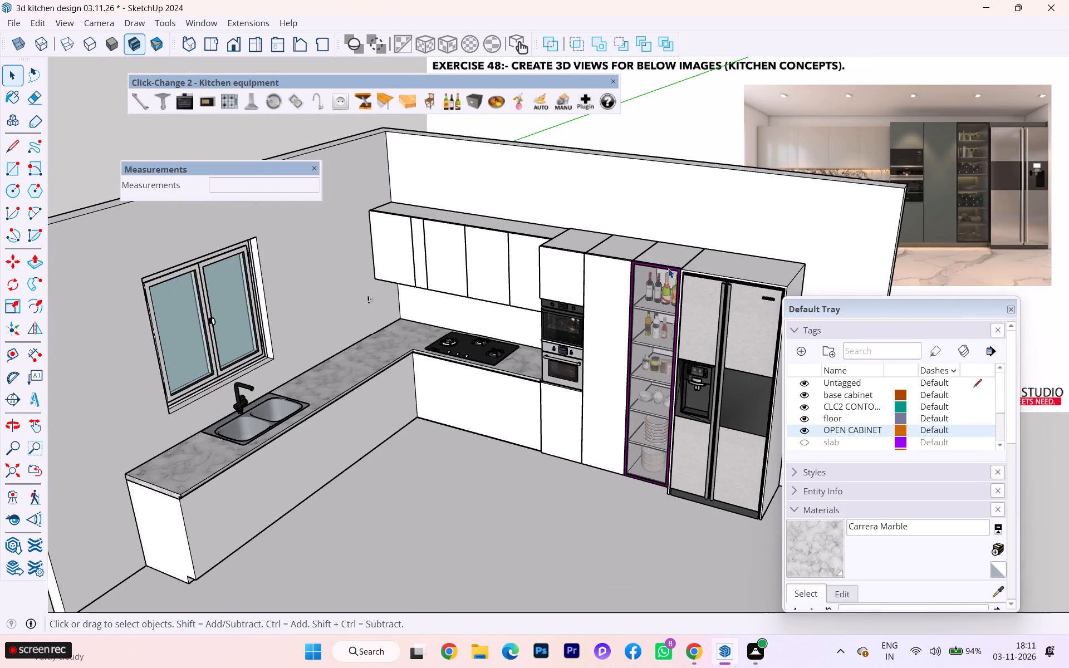
{"action": "left_click", "coordinate": [663, 267]}
{"action": "scroll", "coordinate": [663, 267], "scroll_direction": "up", "scroll_amount": 3}
{"action": "scroll", "coordinate": [663, 267], "scroll_direction": "down", "scroll_amount": 1}
{"action": "scroll", "coordinate": [663, 267], "scroll_direction": "up", "scroll_amount": 7}
{"action": "scroll", "coordinate": [683, 268], "scroll_direction": "down", "scroll_amount": 1}
{"action": "scroll", "coordinate": [683, 268], "scroll_direction": "up", "scroll_amount": 5}
{"action": "scroll", "coordinate": [698, 271], "scroll_direction": "down", "scroll_amount": 3}
{"action": "scroll", "coordinate": [698, 271], "scroll_direction": "up", "scroll_amount": 2}
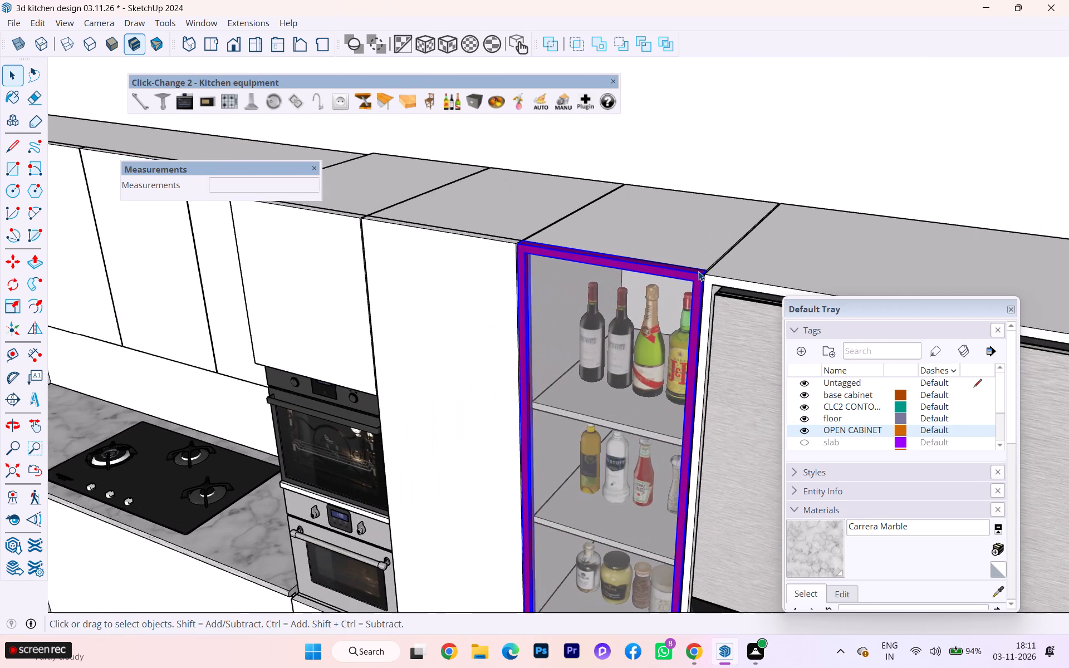
{"action": "scroll", "coordinate": [699, 271], "scroll_direction": "down", "scroll_amount": 3}
{"action": "scroll", "coordinate": [699, 271], "scroll_direction": "up", "scroll_amount": 2}
{"action": "scroll", "coordinate": [699, 271], "scroll_direction": "down", "scroll_amount": 1}
{"action": "scroll", "coordinate": [699, 271], "scroll_direction": "up", "scroll_amount": 1}
{"action": "scroll", "coordinate": [699, 271], "scroll_direction": "down", "scroll_amount": 3}
{"action": "scroll", "coordinate": [698, 271], "scroll_direction": "up", "scroll_amount": 1}
{"action": "scroll", "coordinate": [698, 271], "scroll_direction": "down", "scroll_amount": 5}
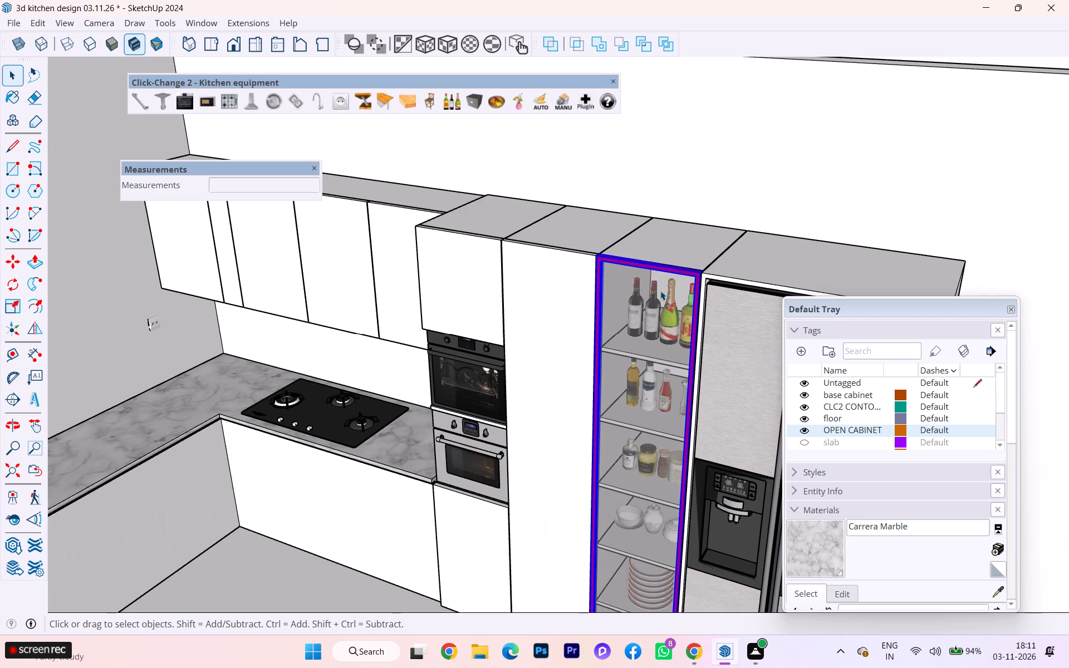
{"action": "right_click", "coordinate": [673, 266]}
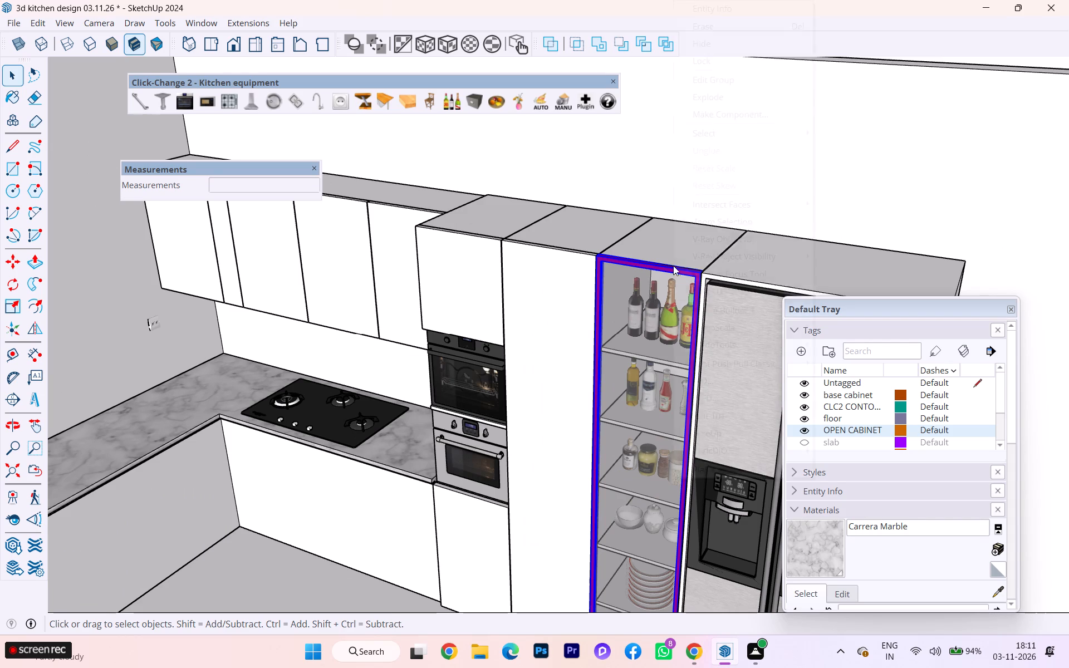
{"action": "left_click", "coordinate": [713, 41]}
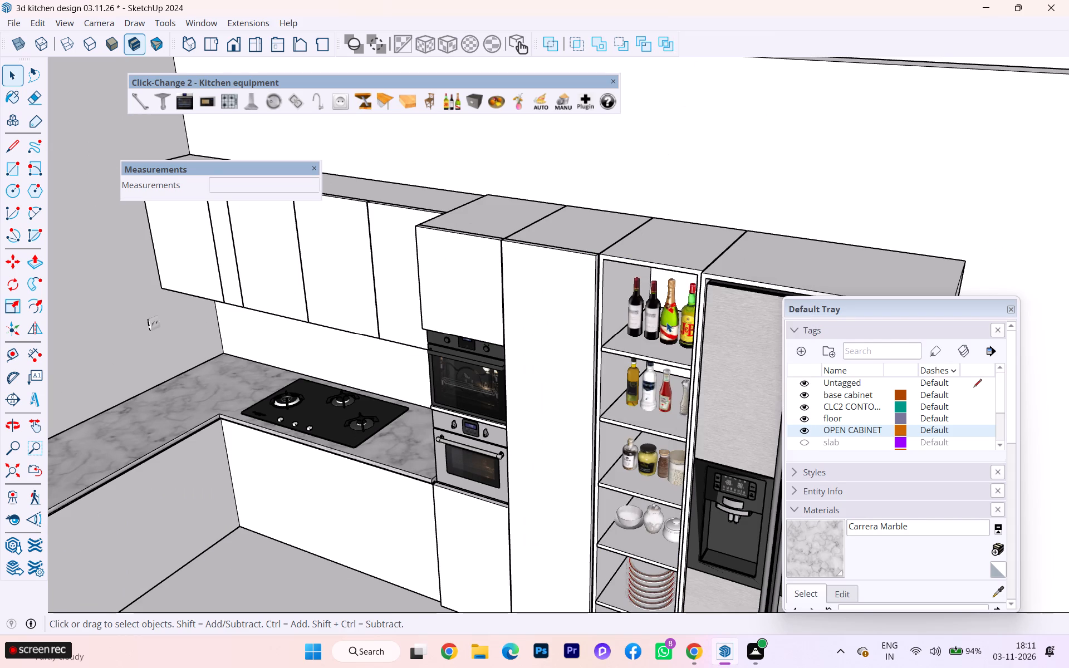
Select the three white crockery pieces on the tall cabinet's fourth shelf and make them one group.
{"action": "left_click", "coordinate": [666, 316], "text": "ctrl"}
{"action": "left_click", "coordinate": [648, 385], "text": "ctrl"}
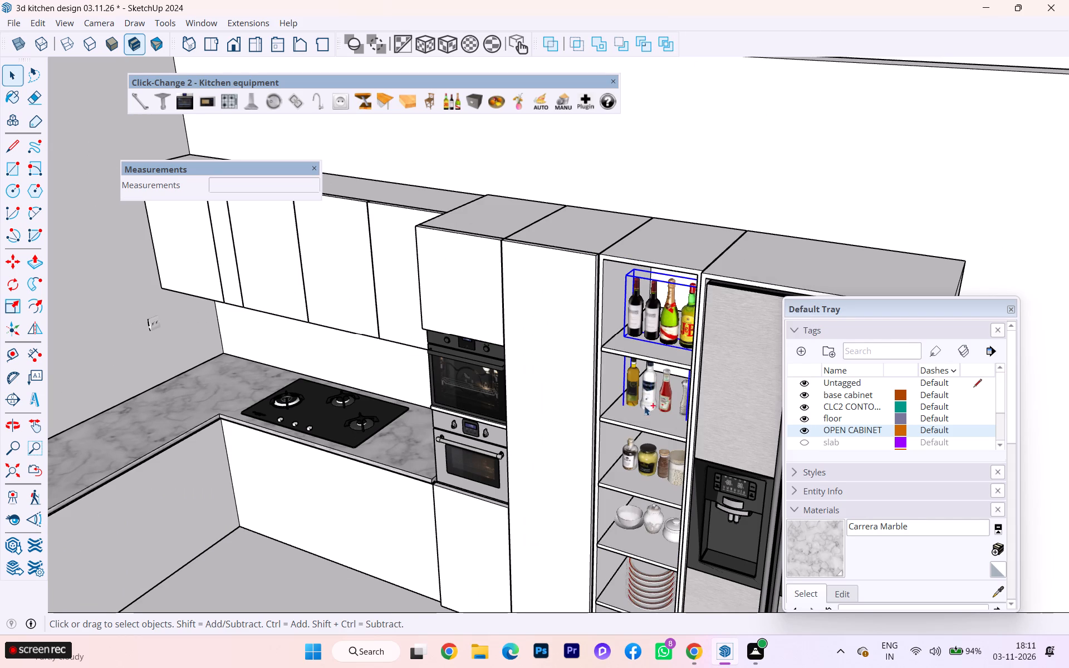
{"action": "left_click", "coordinate": [642, 452], "text": "ctrl"}
{"action": "left_click", "coordinate": [633, 507], "text": "ctrl"}
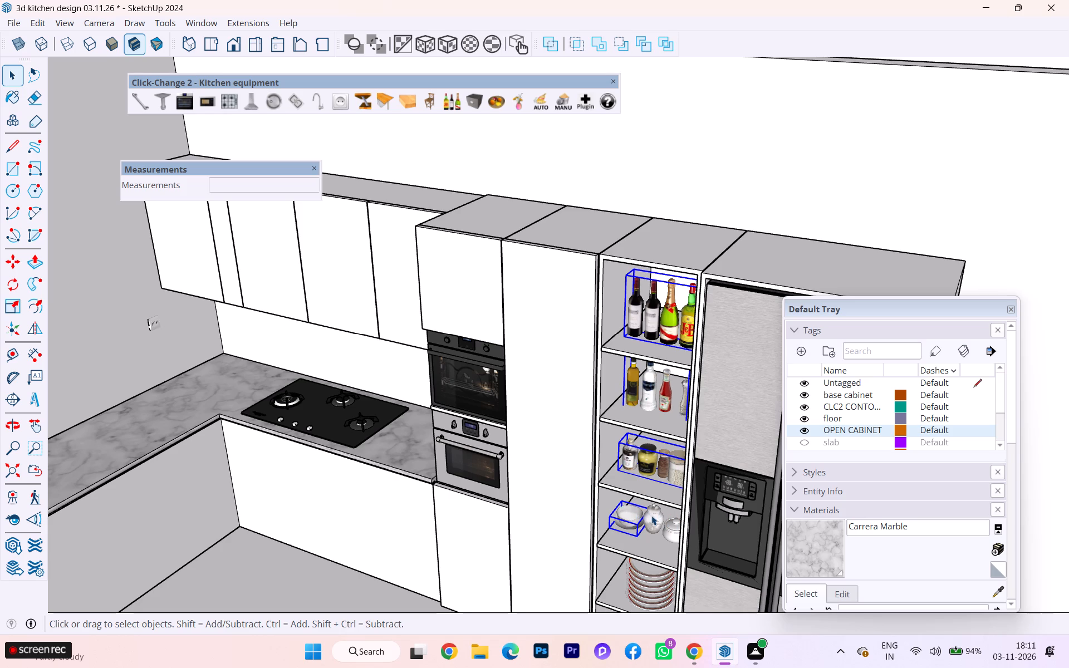
{"action": "left_click", "coordinate": [651, 515]}
{"action": "left_click", "coordinate": [637, 515], "text": "ctrl"}
{"action": "left_click", "coordinate": [668, 525], "text": "ctrl"}
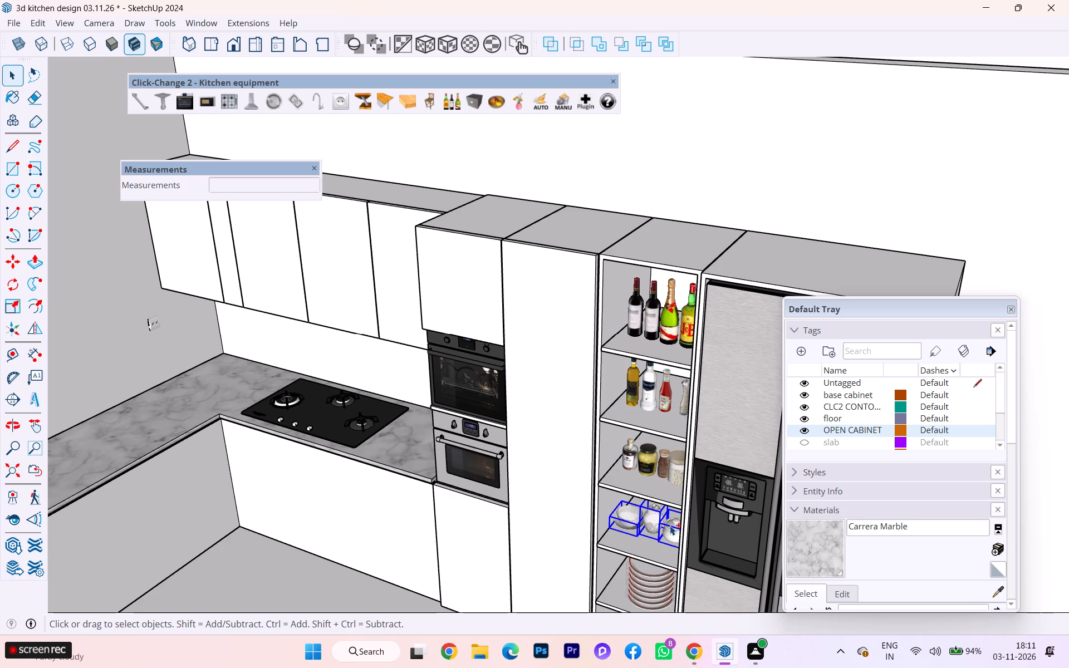
{"action": "right_click", "coordinate": [670, 525], "text": "ctrl"}
{"action": "left_click", "coordinate": [705, 190]}
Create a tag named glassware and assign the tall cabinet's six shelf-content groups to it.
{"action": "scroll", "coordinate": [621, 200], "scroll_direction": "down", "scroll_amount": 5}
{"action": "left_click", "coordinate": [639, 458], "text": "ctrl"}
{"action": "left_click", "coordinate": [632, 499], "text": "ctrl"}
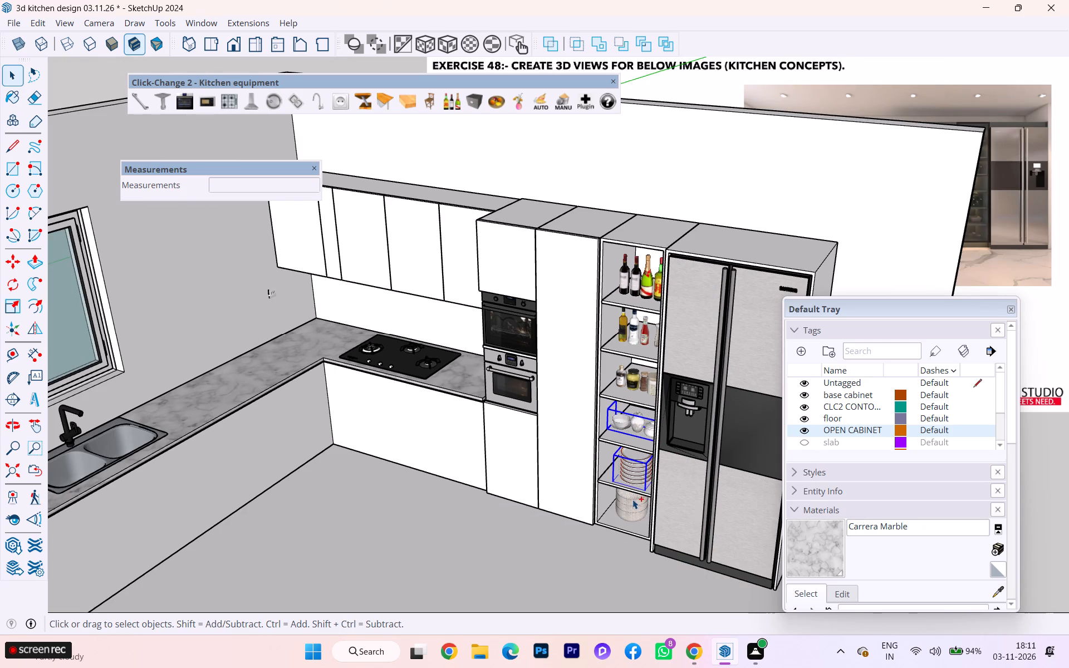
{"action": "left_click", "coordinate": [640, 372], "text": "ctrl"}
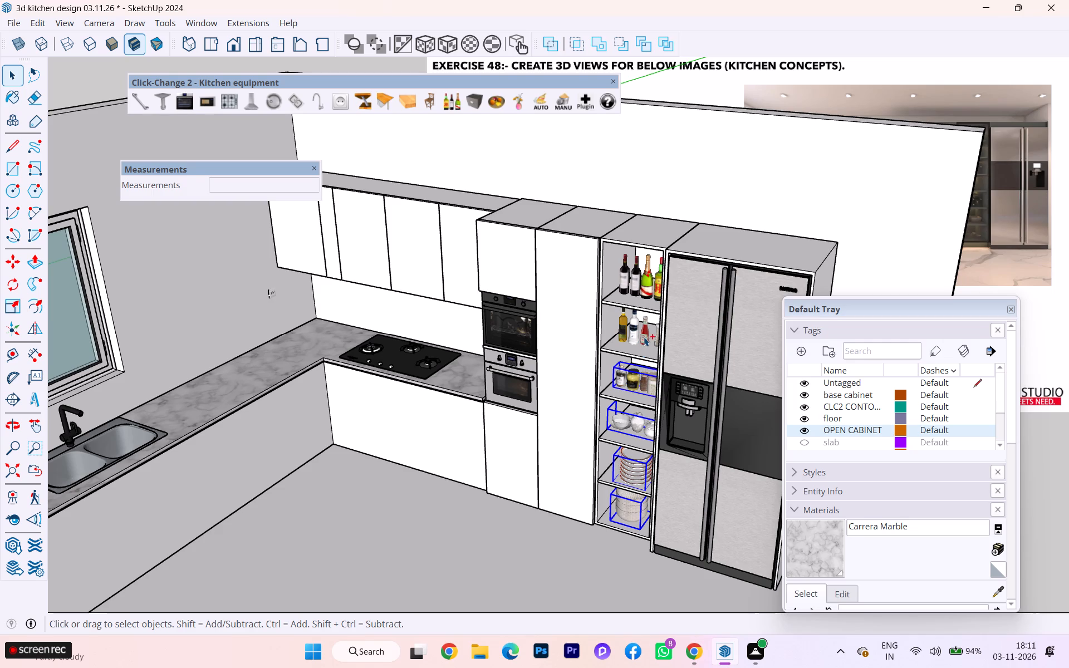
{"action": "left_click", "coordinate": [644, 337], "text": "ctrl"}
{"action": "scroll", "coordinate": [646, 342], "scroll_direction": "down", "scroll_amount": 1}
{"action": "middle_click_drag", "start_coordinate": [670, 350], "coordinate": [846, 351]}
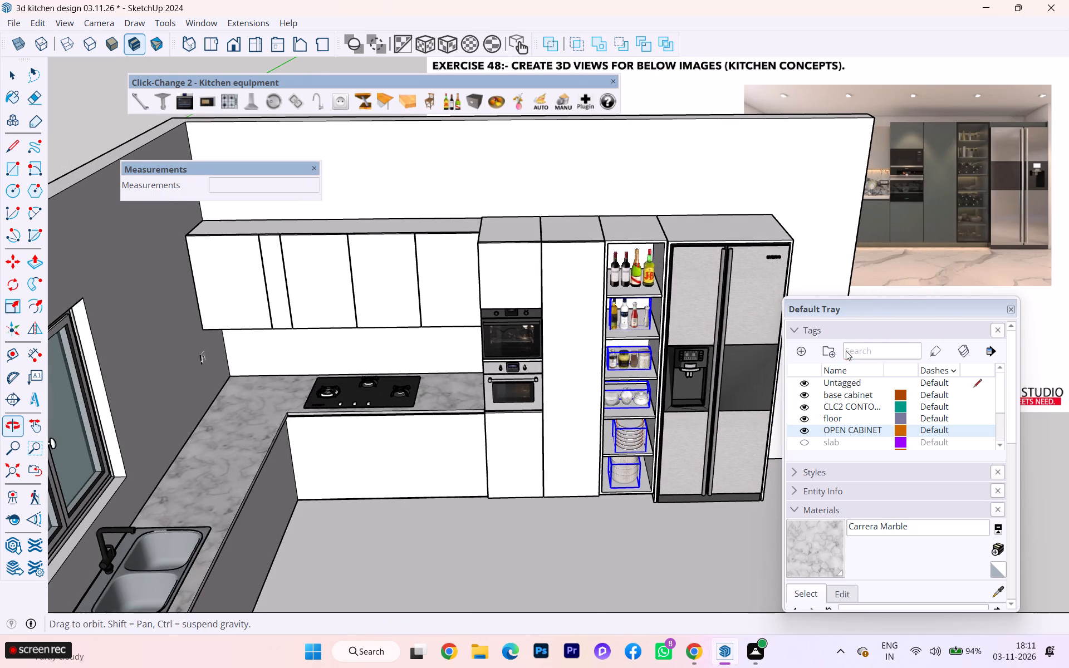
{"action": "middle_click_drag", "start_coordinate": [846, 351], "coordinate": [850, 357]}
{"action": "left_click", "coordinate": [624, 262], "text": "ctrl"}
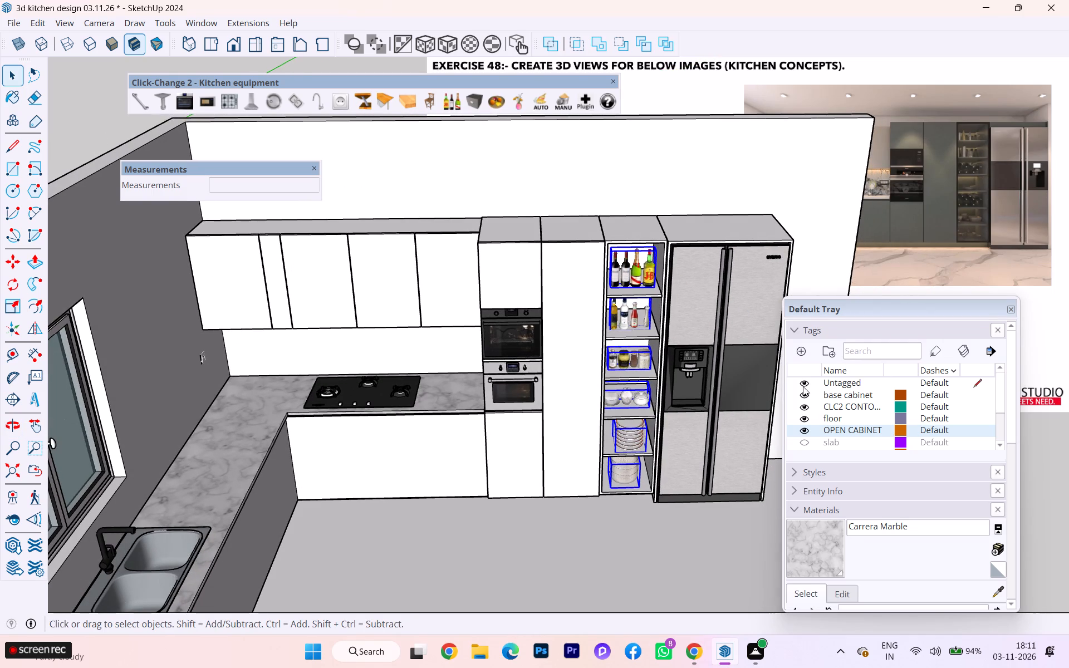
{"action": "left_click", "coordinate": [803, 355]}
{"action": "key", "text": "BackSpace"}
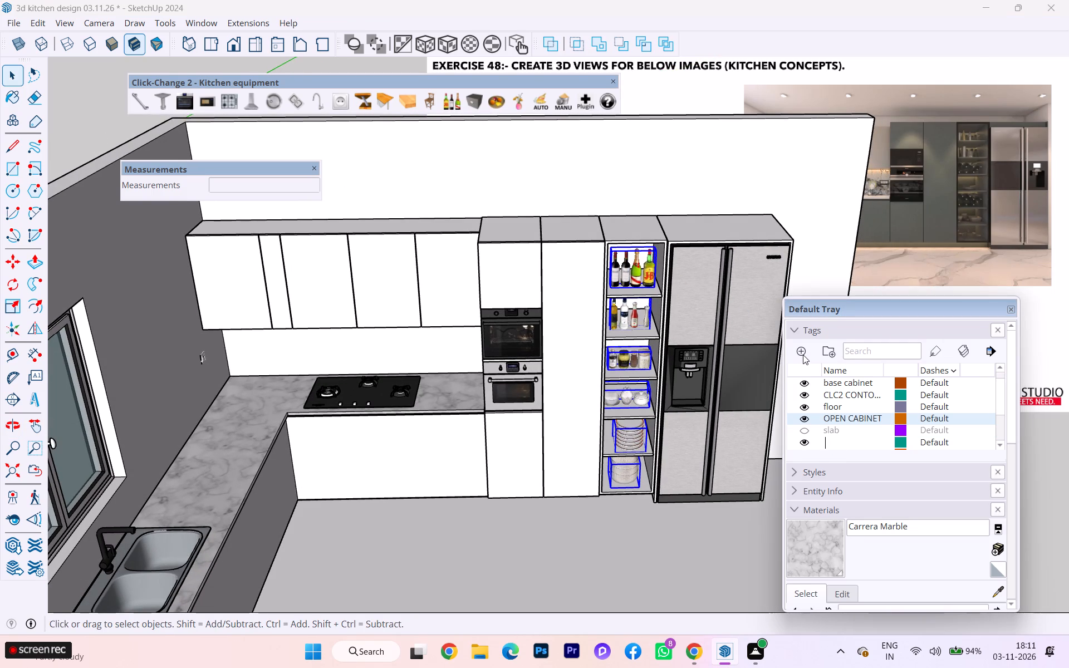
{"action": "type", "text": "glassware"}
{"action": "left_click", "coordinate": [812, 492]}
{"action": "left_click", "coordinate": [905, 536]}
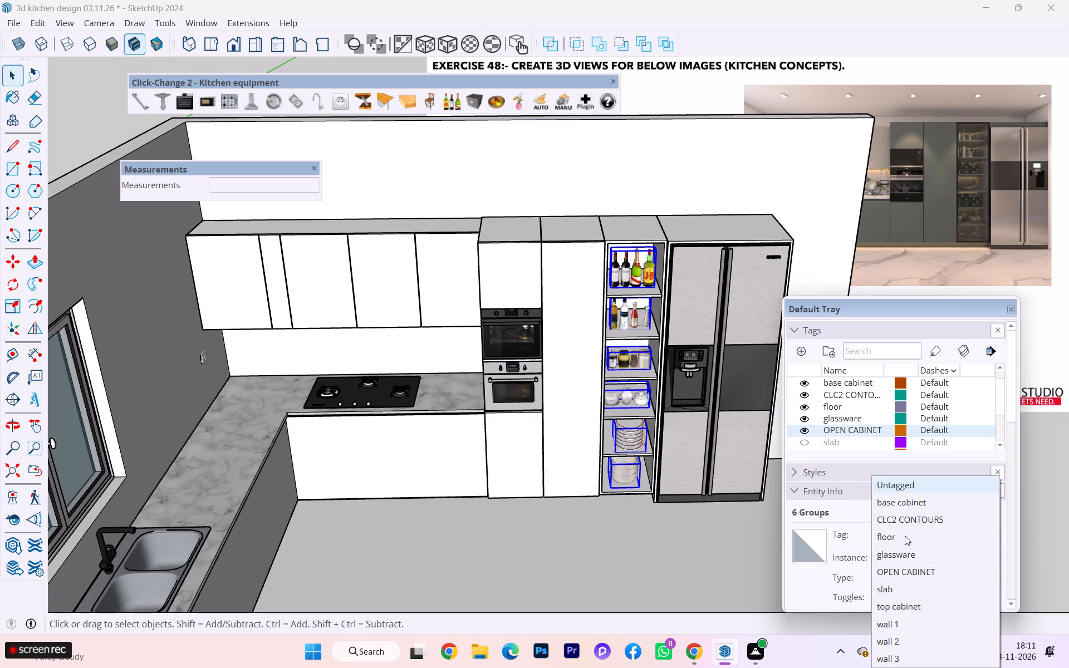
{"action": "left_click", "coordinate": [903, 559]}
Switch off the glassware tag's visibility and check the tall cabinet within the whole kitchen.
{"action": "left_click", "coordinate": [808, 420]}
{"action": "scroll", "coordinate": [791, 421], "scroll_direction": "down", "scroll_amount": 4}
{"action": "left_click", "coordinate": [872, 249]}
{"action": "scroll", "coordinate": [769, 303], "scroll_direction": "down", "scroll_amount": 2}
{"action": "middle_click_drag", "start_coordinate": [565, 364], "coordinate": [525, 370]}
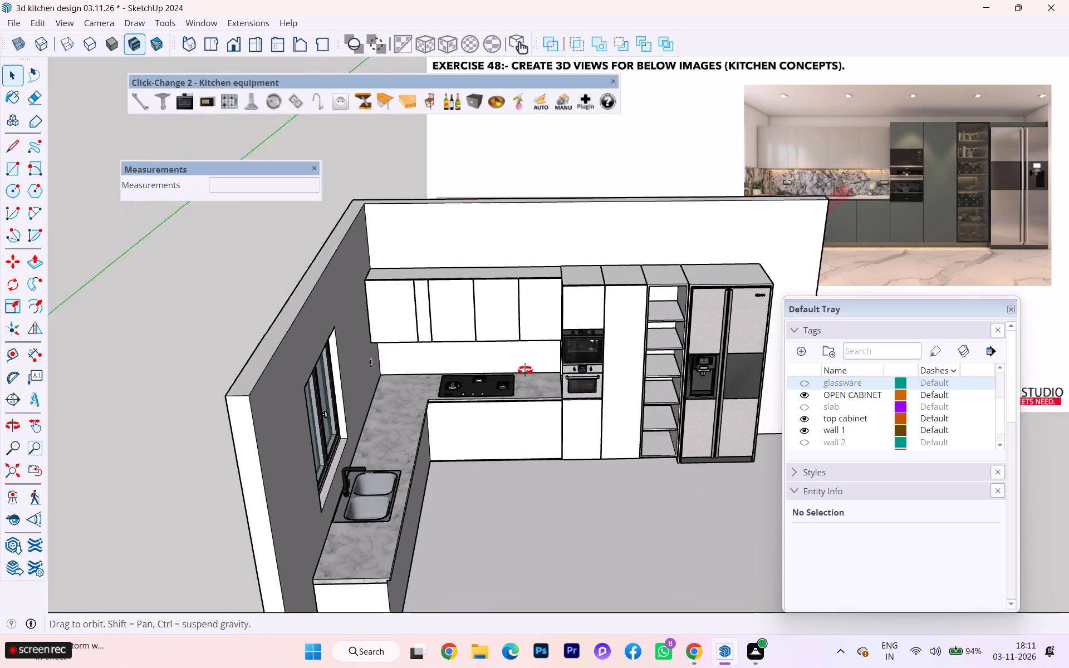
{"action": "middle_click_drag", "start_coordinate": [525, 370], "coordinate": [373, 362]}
Undo the glassware tagging and earlier edits back to before the tall cabinet's glass door was hidden.
{"action": "key", "text": "ctrl+z"}
{"action": "key", "text": "ctrl+z"}
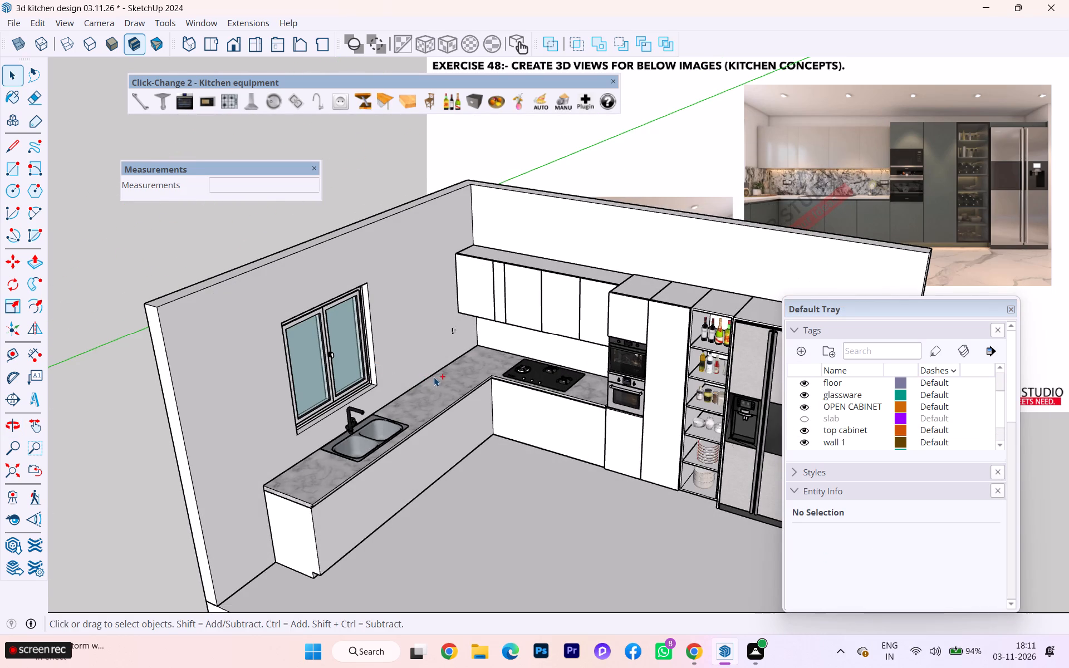
{"action": "key", "text": "ctrl+z"}
{"action": "key", "text": "ctrl+z"}
{"action": "key", "text": "ctrl+z"}
{"action": "key", "text": "ctrl+z"}
{"action": "key", "text": "ctrl+z"}
{"action": "key", "text": "ctrl+z"}
{"action": "key", "text": "ctrl+z"}
{"action": "key", "text": "ctrl+z"}
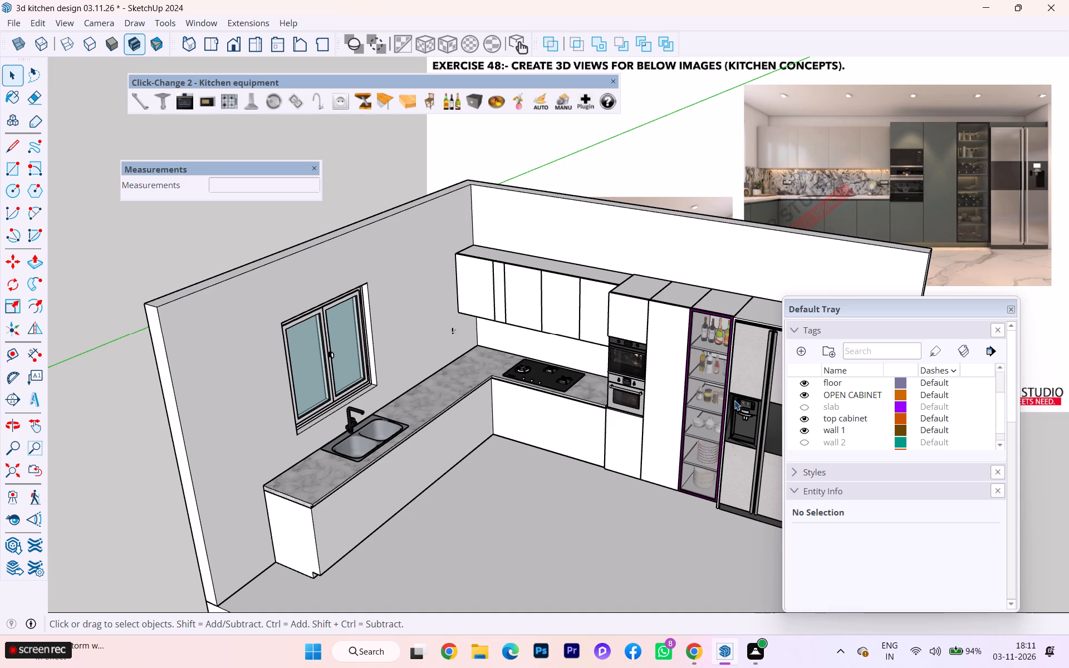
Keep undoing past the placement of bottles, jars and crockery, back to the tall cabinet's empty shelves behind its glass door.
{"action": "scroll", "coordinate": [790, 415], "scroll_direction": "down", "scroll_amount": 3}
{"action": "scroll", "coordinate": [852, 399], "scroll_direction": "up", "scroll_amount": 3}
{"action": "scroll", "coordinate": [853, 390], "scroll_direction": "down", "scroll_amount": 2}
{"action": "key", "text": "ctrl+z"}
{"action": "key", "text": "ctrl+z"}
{"action": "key", "text": "ctrl+z"}
{"action": "key", "text": "ctrl+z"}
{"action": "key", "text": "ctrl+z"}
{"action": "key", "text": "ctrl+z"}
{"action": "key", "text": "ctrl+z"}
{"action": "key", "text": "ctrl+z"}
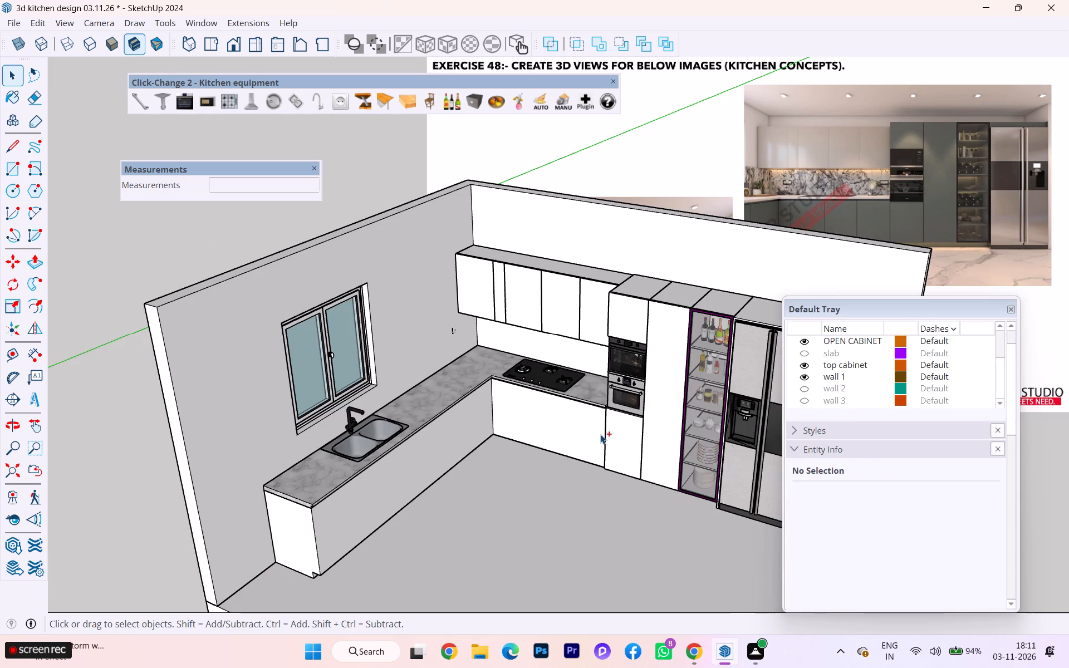
{"action": "key", "text": "ctrl+z"}
{"action": "key", "text": "ctrl+z"}
{"action": "key", "text": "ctrl+z"}
{"action": "key", "text": "ctrl+z"}
{"action": "key", "text": "ctrl+z"}
{"action": "key", "text": "ctrl+z"}
{"action": "key", "text": "ctrl+z"}
{"action": "key", "text": "ctrl+z"}
{"action": "key", "text": "ctrl+z"}
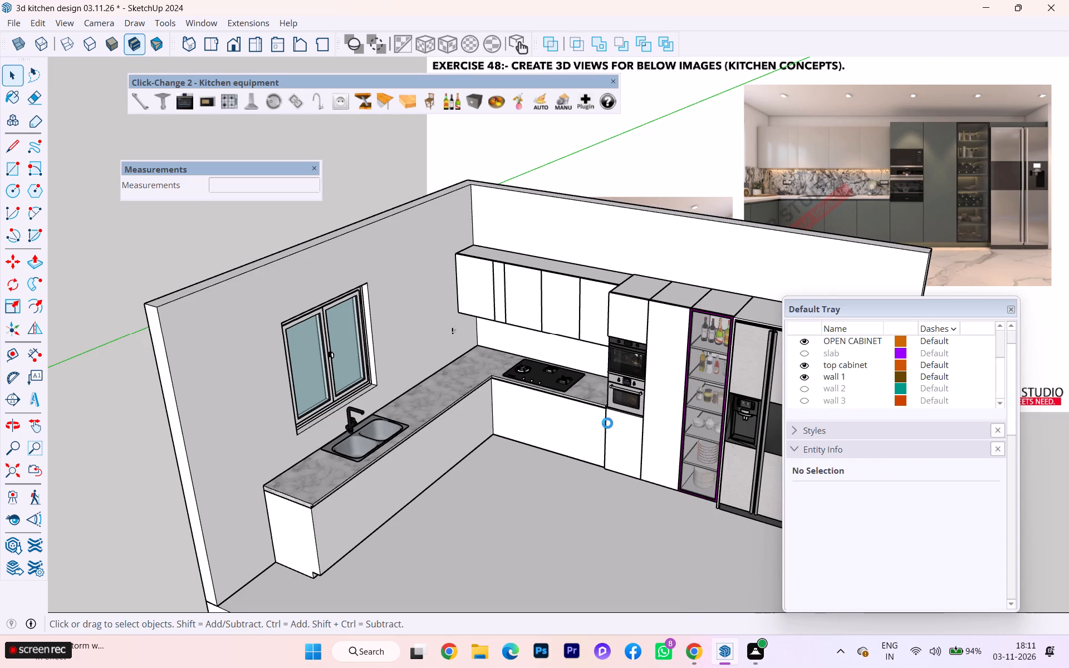
{"action": "key", "text": "ctrl+z"}
{"action": "key", "text": "ctrl+z"}
{"action": "key", "text": "ctrl+z"}
{"action": "key", "text": "ctrl+z"}
{"action": "key", "text": "ctrl+z"}
{"action": "key", "text": "ctrl+z"}
{"action": "key", "text": "ctrl+z"}
{"action": "key", "text": "ctrl+z"}
{"action": "key", "text": "ctrl+z"}
{"action": "key", "text": "ctrl+z"}
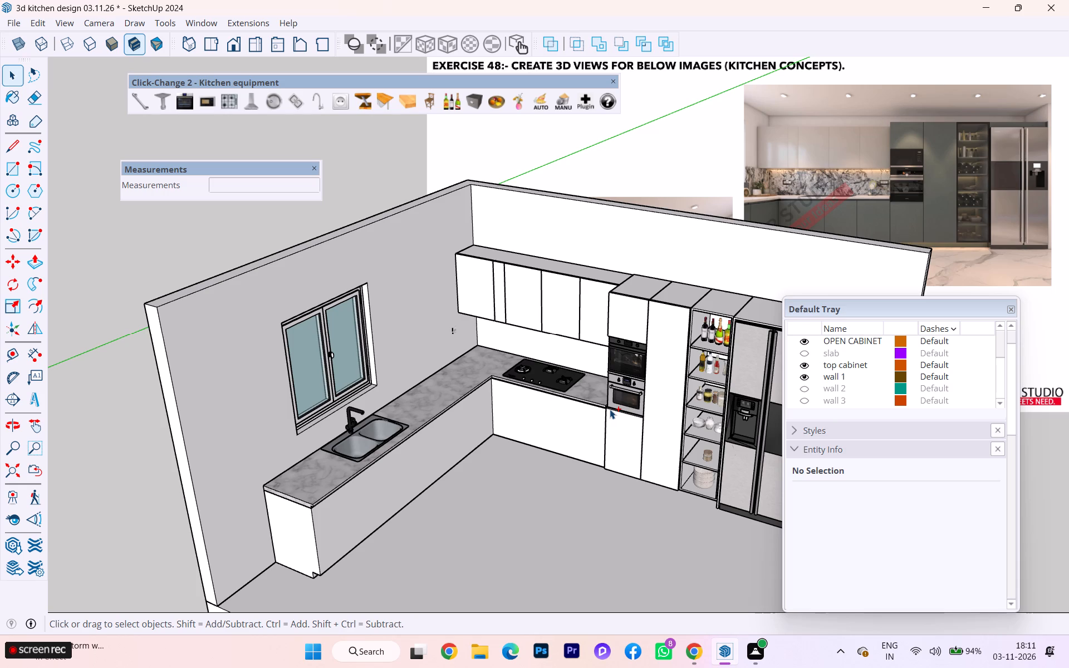
{"action": "key", "text": "ctrl+z"}
{"action": "key", "text": "ctrl+z"}
{"action": "key", "text": "ctrl+z"}
{"action": "key", "text": "ctrl+z"}
{"action": "key", "text": "ctrl+z"}
{"action": "key", "text": "ctrl+z"}
{"action": "key", "text": "ctrl+z"}
{"action": "key", "text": "ctrl+z"}
{"action": "key", "text": "ctrl+z"}
{"action": "key", "text": "ctrl+z"}
{"action": "key", "text": "ctrl+z"}
{"action": "key", "text": "ctrl+z"}
{"action": "key", "text": "ctrl+z"}
{"action": "key", "text": "ctrl+z"}
{"action": "key", "text": "ctrl+z"}
{"action": "key", "text": "ctrl+z"}
{"action": "key", "text": "ctrl+z"}
{"action": "key", "text": "ctrl+z"}
{"action": "key", "text": "ctrl+z"}
{"action": "key", "text": "ctrl+z"}
{"action": "key", "text": "ctrl+z"}
{"action": "key", "text": "ctrl+z"}
{"action": "key", "text": "ctrl+z"}
{"action": "key", "text": "ctrl+z"}
{"action": "key", "text": "ctrl+z"}
{"action": "key", "text": "ctrl+z"}
{"action": "key", "text": "ctrl+z"}
{"action": "key", "text": "ctrl+z"}
{"action": "key", "text": "ctrl+z"}
{"action": "key", "text": "ctrl+z"}
{"action": "key", "text": "ctrl+z"}
{"action": "key", "text": "ctrl+z"}
{"action": "key", "text": "ctrl+z"}
{"action": "key", "text": "ctrl+z"}
{"action": "key", "text": "ctrl+z"}
{"action": "key", "text": "ctrl+z"}
{"action": "key", "text": "ctrl+z"}
{"action": "key", "text": "ctrl+z"}
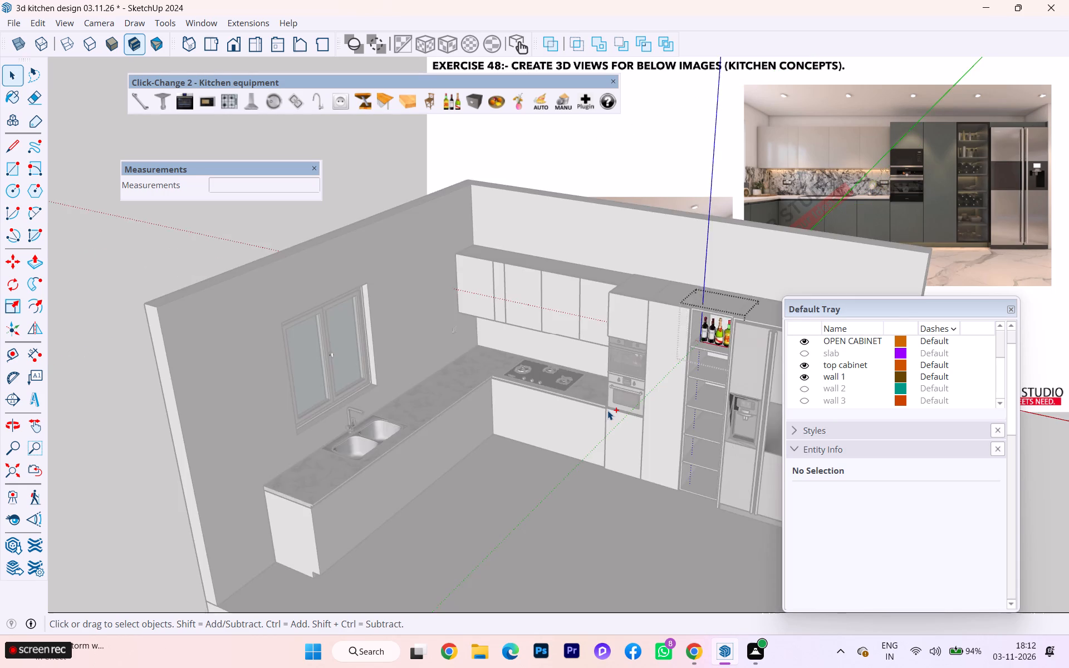
{"action": "key", "text": "ctrl+z"}
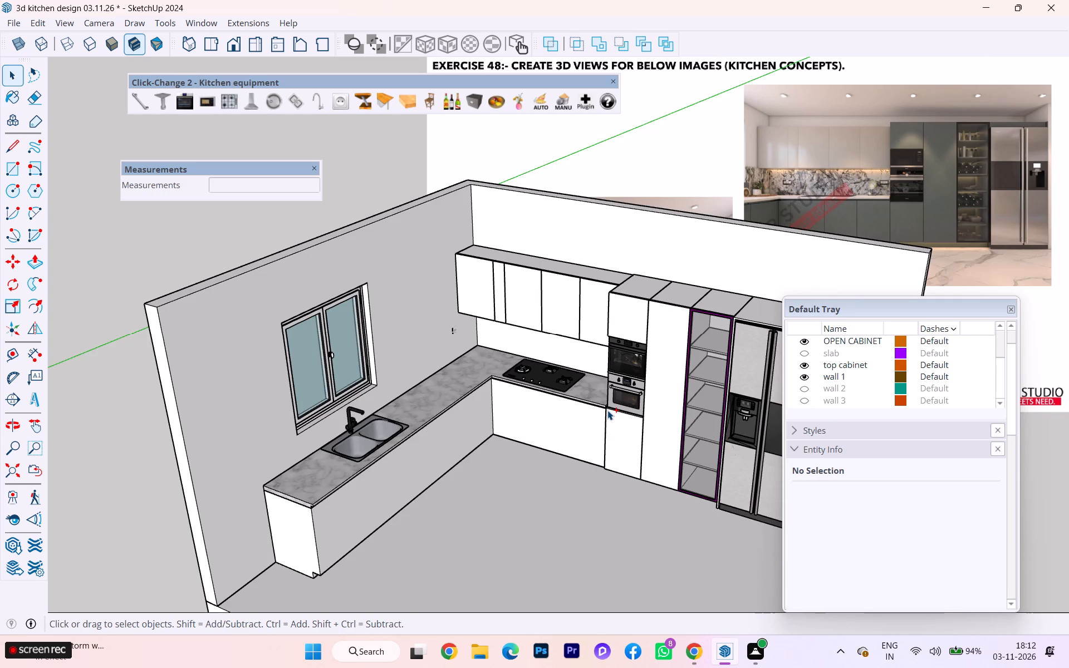
Continue undoing until the base cabinets have their separate door and drawer fronts back.
{"action": "key", "text": "ctrl+z"}
{"action": "key", "text": "ctrl+z"}
{"action": "key", "text": "ctrl+z"}
{"action": "key", "text": "ctrl+z"}
{"action": "key", "text": "ctrl+z"}
{"action": "key", "text": "ctrl+z"}
{"action": "key", "text": "ctrl+z"}
{"action": "key", "text": "ctrl+z"}
{"action": "key", "text": "ctrl+z"}
{"action": "key", "text": "ctrl+z"}
{"action": "key", "text": "ctrl+z"}
{"action": "key", "text": "ctrl+z"}
{"action": "key", "text": "ctrl+z"}
{"action": "key", "text": "ctrl+z"}
{"action": "key", "text": "ctrl+z"}
{"action": "key", "text": "ctrl+z"}
{"action": "key", "text": "ctrl+z"}
{"action": "key", "text": "ctrl+z"}
{"action": "key", "text": "ctrl+z"}
{"action": "key", "text": "ctrl+z"}
{"action": "key", "text": "ctrl+z"}
{"action": "key", "text": "ctrl+z"}
{"action": "key", "text": "ctrl+z"}
{"action": "key", "text": "ctrl+z"}
{"action": "key", "text": "ctrl+z"}
{"action": "key", "text": "ctrl+z"}
{"action": "key", "text": "ctrl+z"}
{"action": "key", "text": "ctrl+z"}
{"action": "key", "text": "ctrl+z"}
{"action": "key", "text": "ctrl+z"}
{"action": "key", "text": "ctrl+z"}
{"action": "key", "text": "ctrl+z"}
{"action": "key", "text": "ctrl+z"}
{"action": "key", "text": "ctrl+z"}
{"action": "key", "text": "ctrl+z"}
{"action": "key", "text": "ctrl+z"}
{"action": "key", "text": "ctrl+z"}
{"action": "key", "text": "ctrl+z"}
{"action": "key", "text": "ctrl+z"}
{"action": "key", "text": "ctrl+z"}
{"action": "key", "text": "ctrl+z"}
{"action": "key", "text": "ctrl+z"}
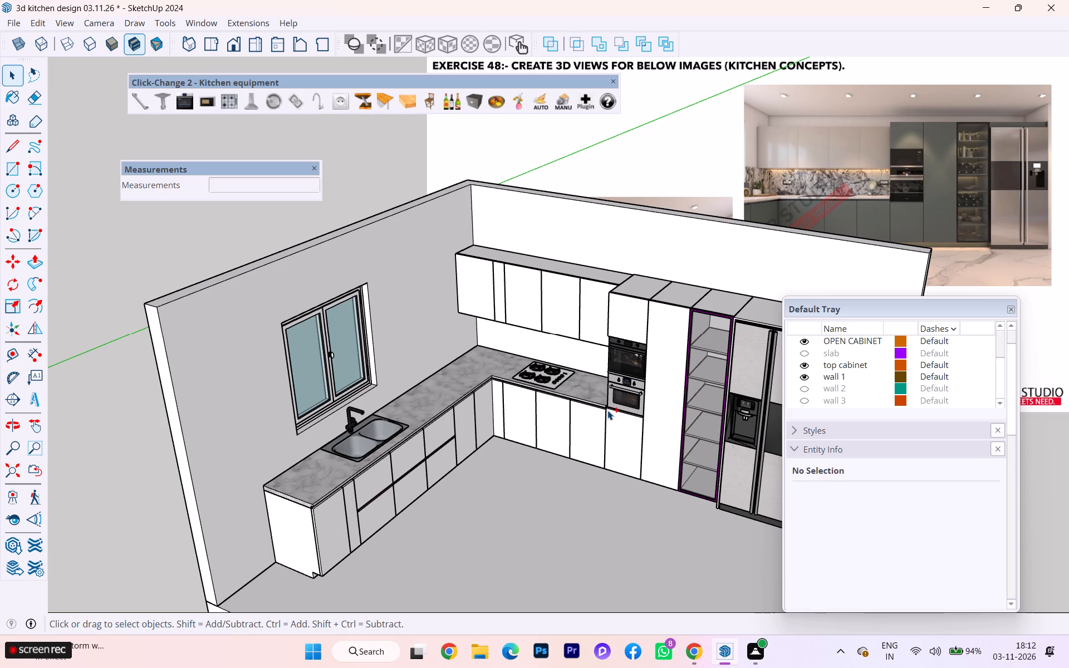
{"action": "key", "text": "ctrl+z"}
Redo the hob replacement on the countertop, stopping at the last state that keeps the base cabinets' door and drawer fronts.
{"action": "key", "text": "ctrl+y"}
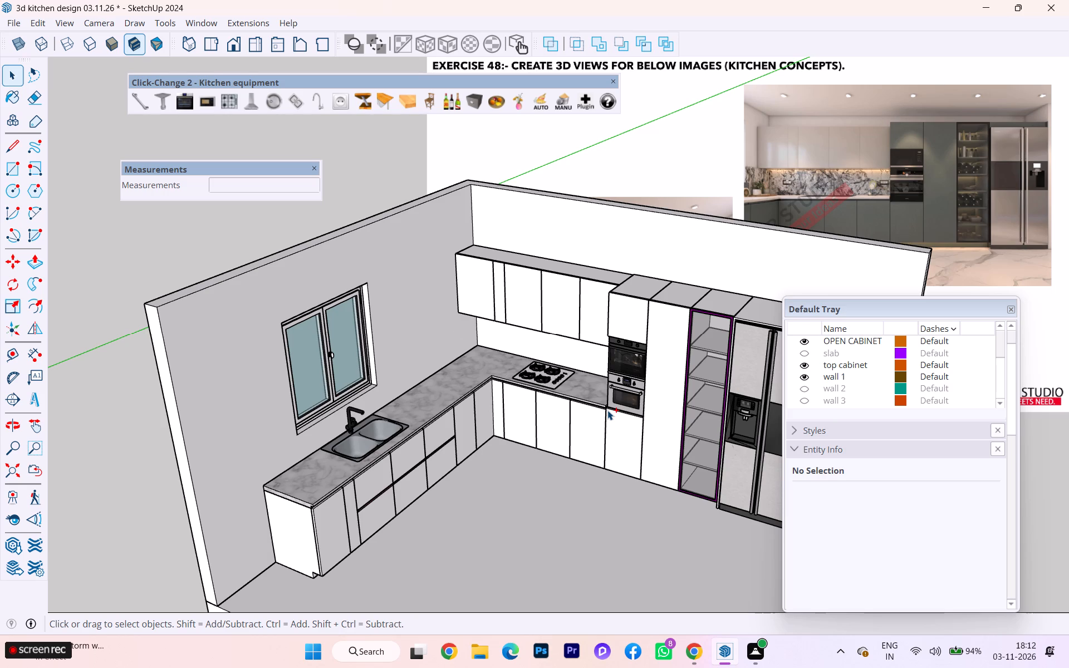
{"action": "key", "text": "ctrl+y"}
{"action": "key", "text": "ctrl+y"}
{"action": "key", "text": "ctrl+y"}
{"action": "left_click", "coordinate": [607, 410], "text": "ctrl"}
{"action": "key", "text": "ctrl+y"}
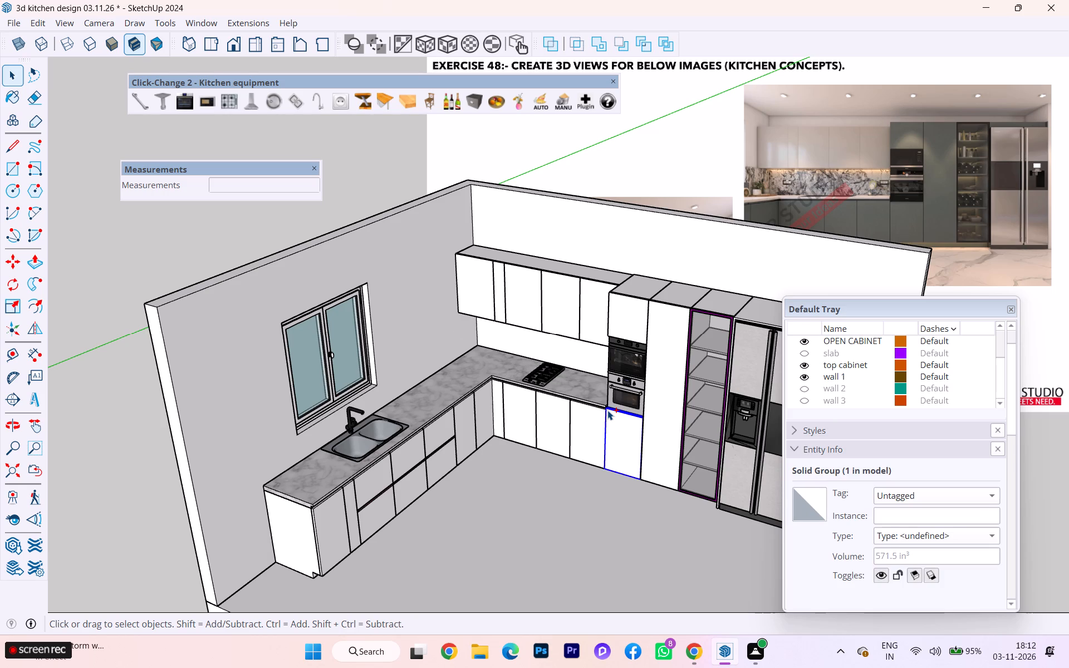
{"action": "key", "text": "ctrl+y"}
{"action": "left_click", "coordinate": [607, 410], "text": "ctrl"}
{"action": "key", "text": "ctrl+y"}
{"action": "key", "text": "ctrl+y"}
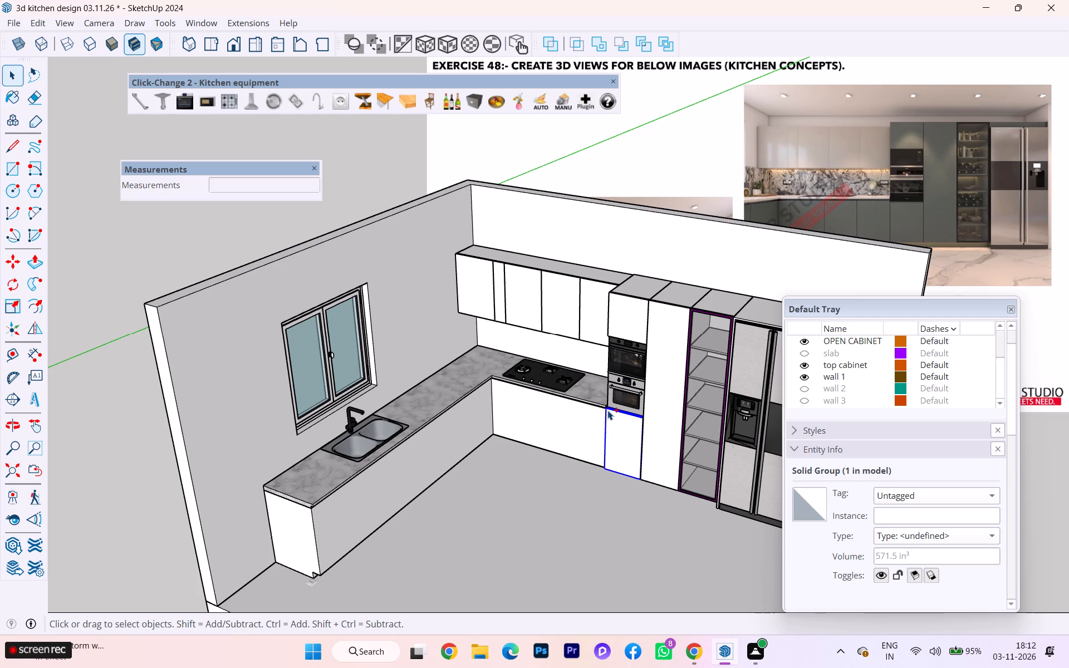
{"action": "key", "text": "ctrl+z"}
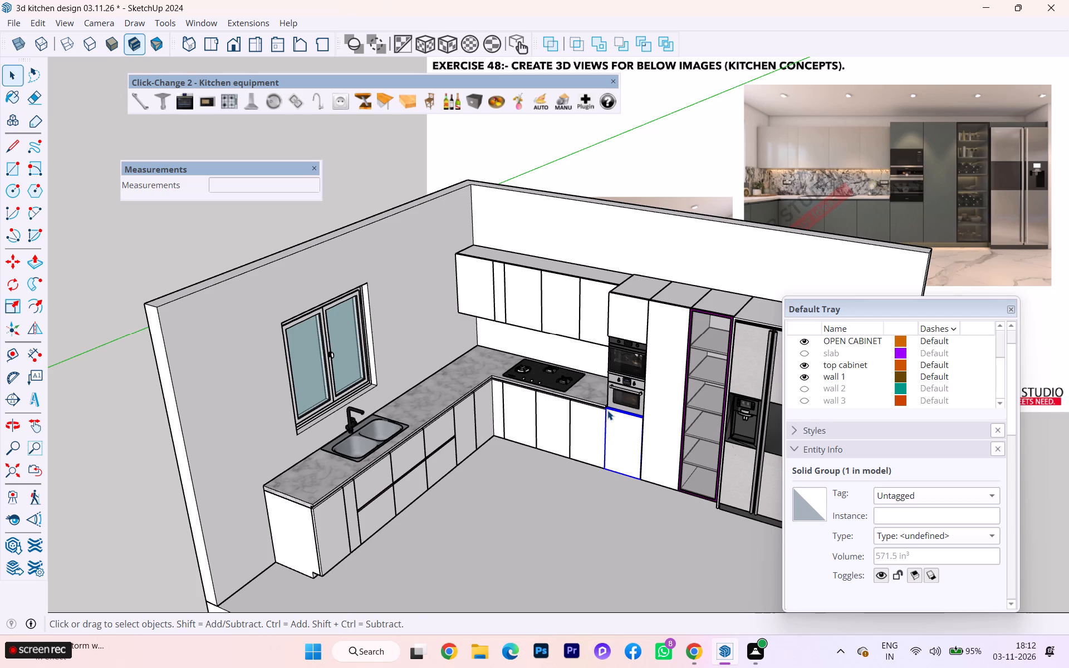
{"action": "left_click", "coordinate": [129, 248]}
Examine the restored base cabinet fronts, the countertop with sink and hob, and the list of tags.
{"action": "scroll", "coordinate": [384, 317], "scroll_direction": "up", "scroll_amount": 2}
{"action": "scroll", "coordinate": [389, 325], "scroll_direction": "down", "scroll_amount": 1}
{"action": "scroll", "coordinate": [399, 340], "scroll_direction": "up", "scroll_amount": 2}
{"action": "scroll", "coordinate": [554, 428], "scroll_direction": "up", "scroll_amount": 4}
{"action": "scroll", "coordinate": [499, 391], "scroll_direction": "up", "scroll_amount": 2}
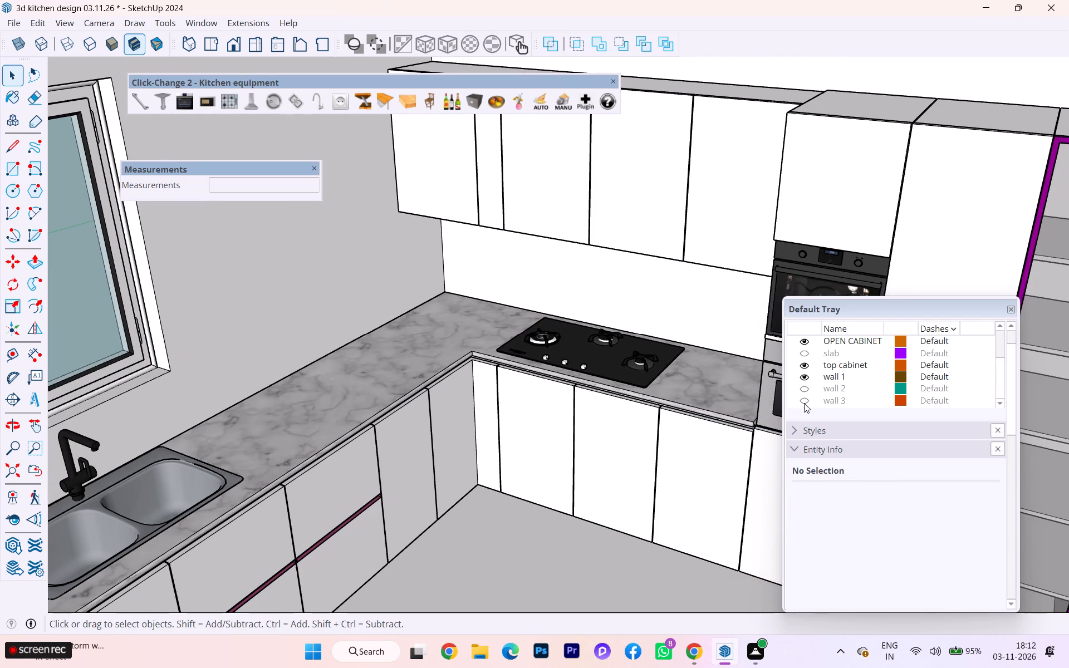
{"action": "scroll", "coordinate": [855, 374], "scroll_direction": "up", "scroll_amount": 1}
{"action": "scroll", "coordinate": [855, 374], "scroll_direction": "down", "scroll_amount": 2}
{"action": "scroll", "coordinate": [855, 374], "scroll_direction": "up", "scroll_amount": 1}
{"action": "scroll", "coordinate": [855, 374], "scroll_direction": "down", "scroll_amount": 2}
{"action": "scroll", "coordinate": [855, 374], "scroll_direction": "up", "scroll_amount": 4}
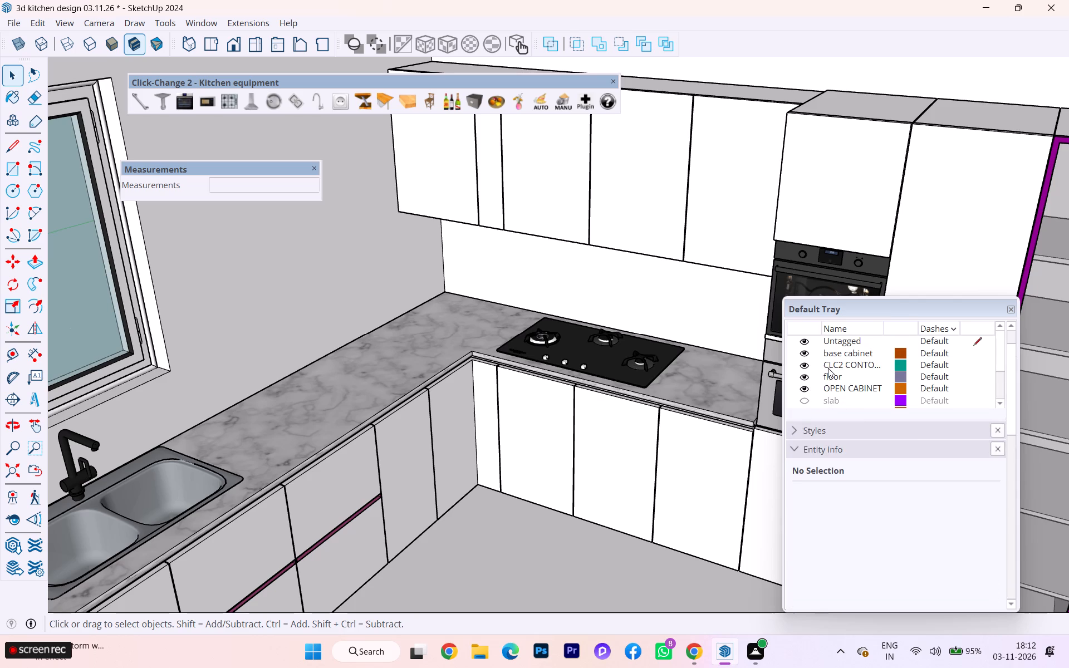
{"action": "scroll", "coordinate": [827, 375], "scroll_direction": "up", "scroll_amount": 3}
{"action": "scroll", "coordinate": [841, 435], "scroll_direction": "down", "scroll_amount": 3}
{"action": "scroll", "coordinate": [841, 435], "scroll_direction": "up", "scroll_amount": 1}
{"action": "scroll", "coordinate": [841, 435], "scroll_direction": "down", "scroll_amount": 1}
{"action": "scroll", "coordinate": [817, 379], "scroll_direction": "down", "scroll_amount": 9}
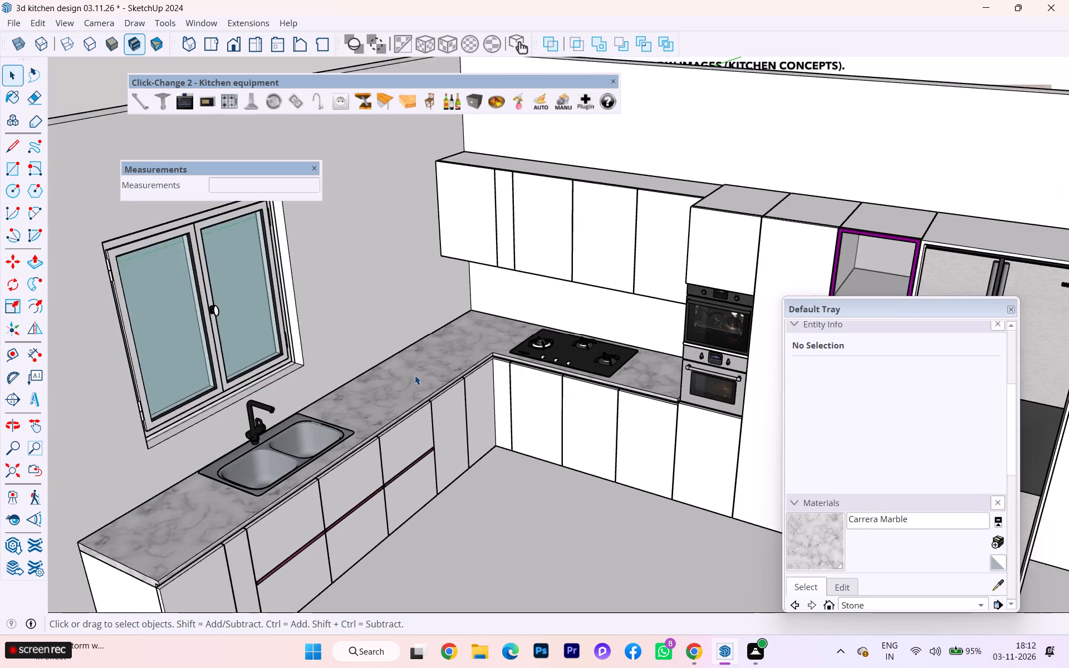
Group the tall open cabinet's glass panel with its purple door frame and hide the group to expose the shelves.
{"action": "scroll", "coordinate": [415, 375], "scroll_direction": "down", "scroll_amount": 1}
{"action": "scroll", "coordinate": [415, 376], "scroll_direction": "up", "scroll_amount": 3}
{"action": "scroll", "coordinate": [415, 376], "scroll_direction": "down", "scroll_amount": 1}
{"action": "scroll", "coordinate": [415, 376], "scroll_direction": "up", "scroll_amount": 1}
{"action": "scroll", "coordinate": [415, 376], "scroll_direction": "down", "scroll_amount": 5}
{"action": "left_click", "coordinate": [669, 316]}
{"action": "scroll", "coordinate": [682, 308], "scroll_direction": "up", "scroll_amount": 5}
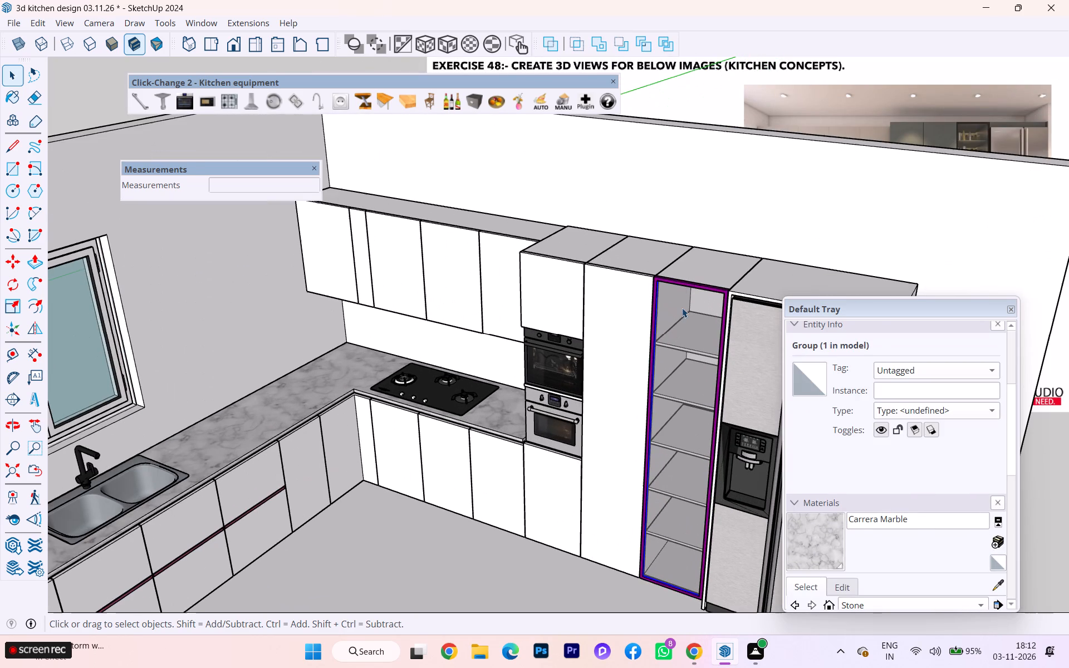
{"action": "left_click", "coordinate": [687, 283], "text": "ctrl"}
{"action": "right_click", "coordinate": [687, 283]}
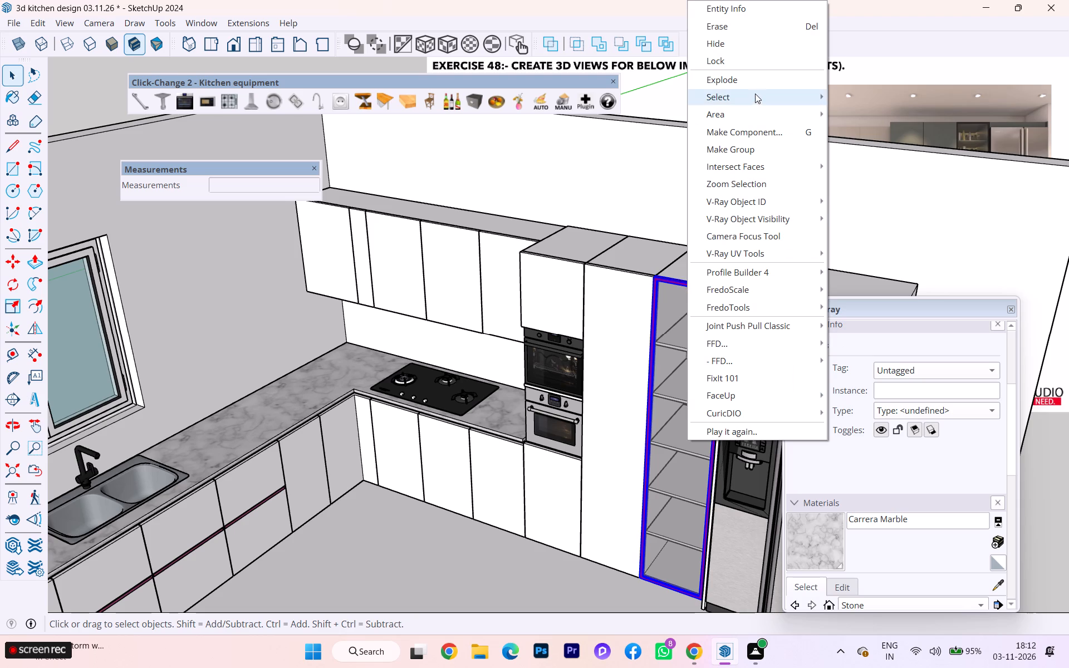
{"action": "left_click", "coordinate": [737, 145]}
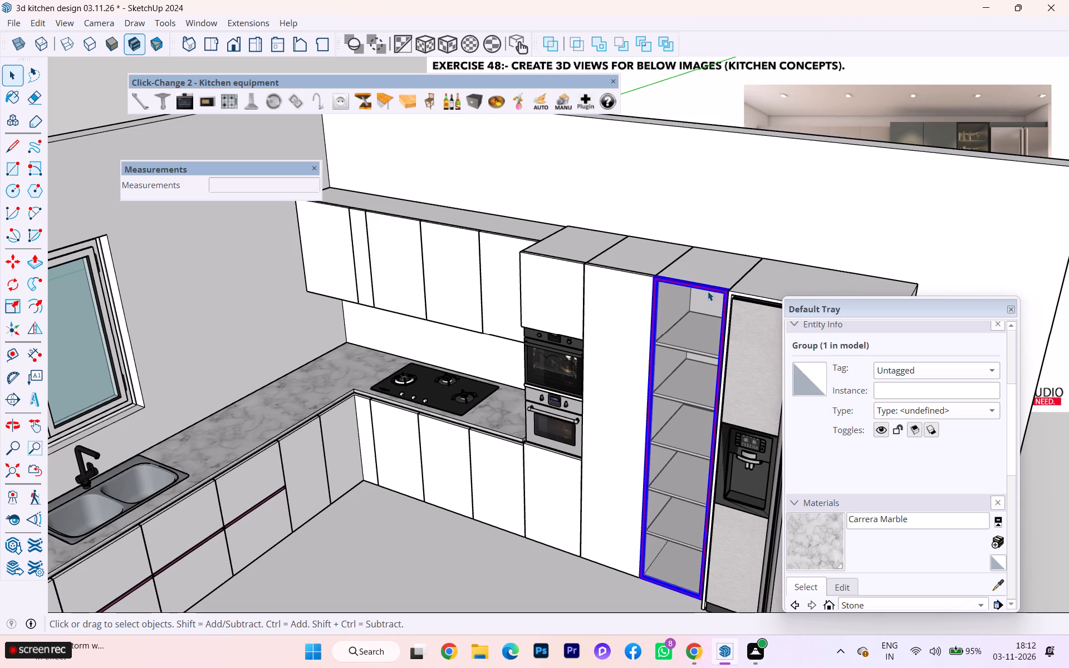
{"action": "right_click", "coordinate": [708, 291]}
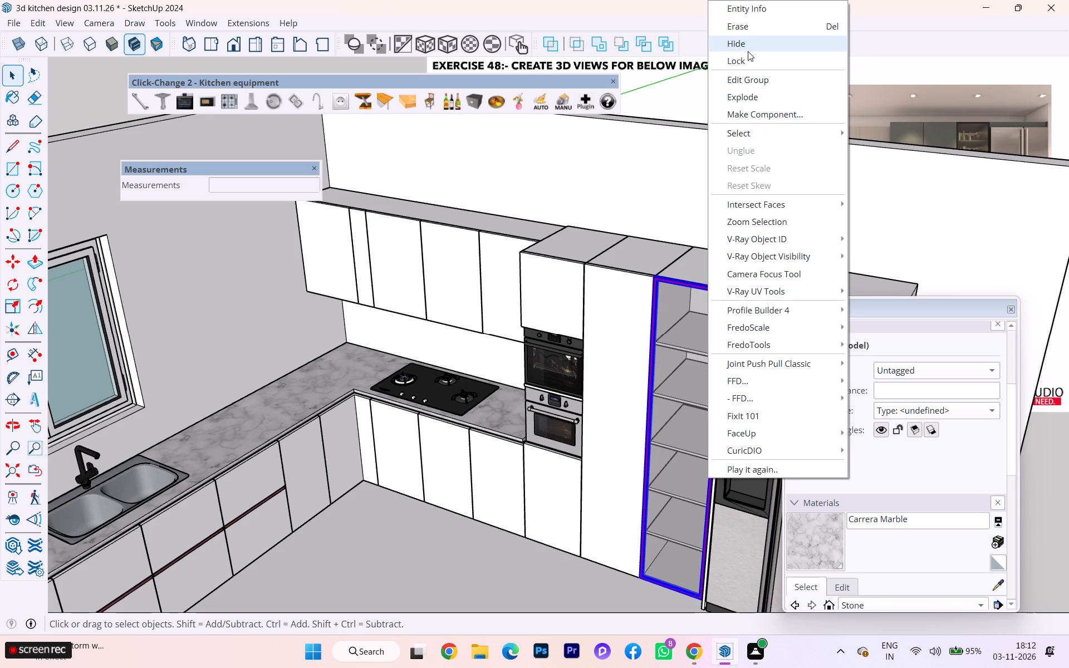
{"action": "left_click", "coordinate": [748, 51]}
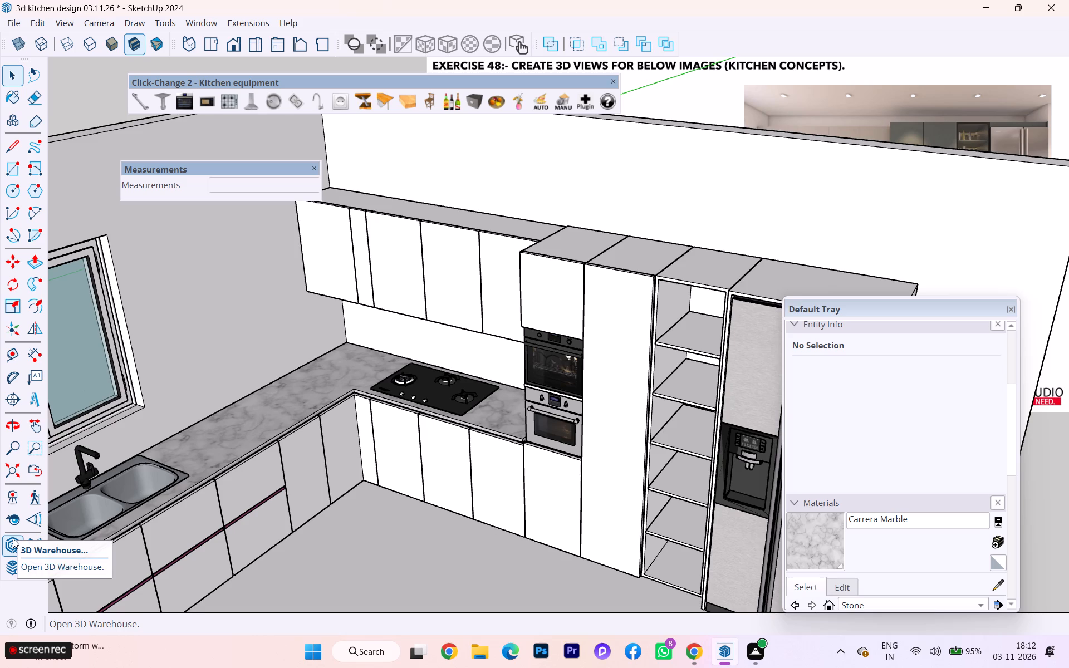
Open 3D Warehouse to look for models.
{"action": "left_click", "coordinate": [13, 538]}
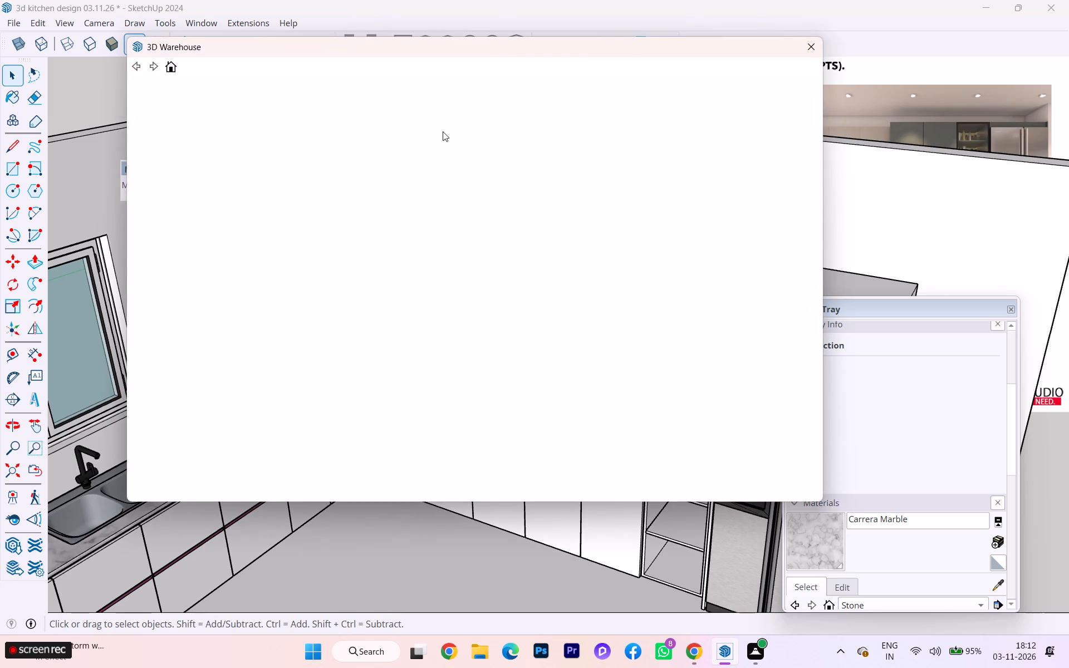